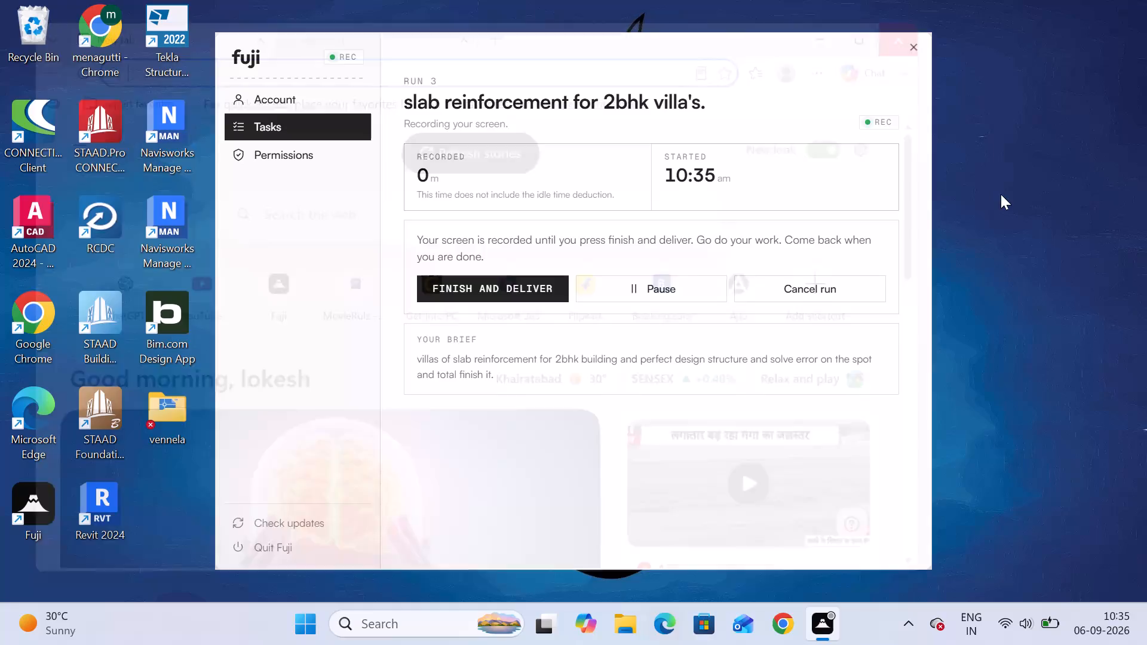
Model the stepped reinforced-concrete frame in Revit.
Launch Revit 2024 from the desktop.
click(99, 502)
click(102, 499)
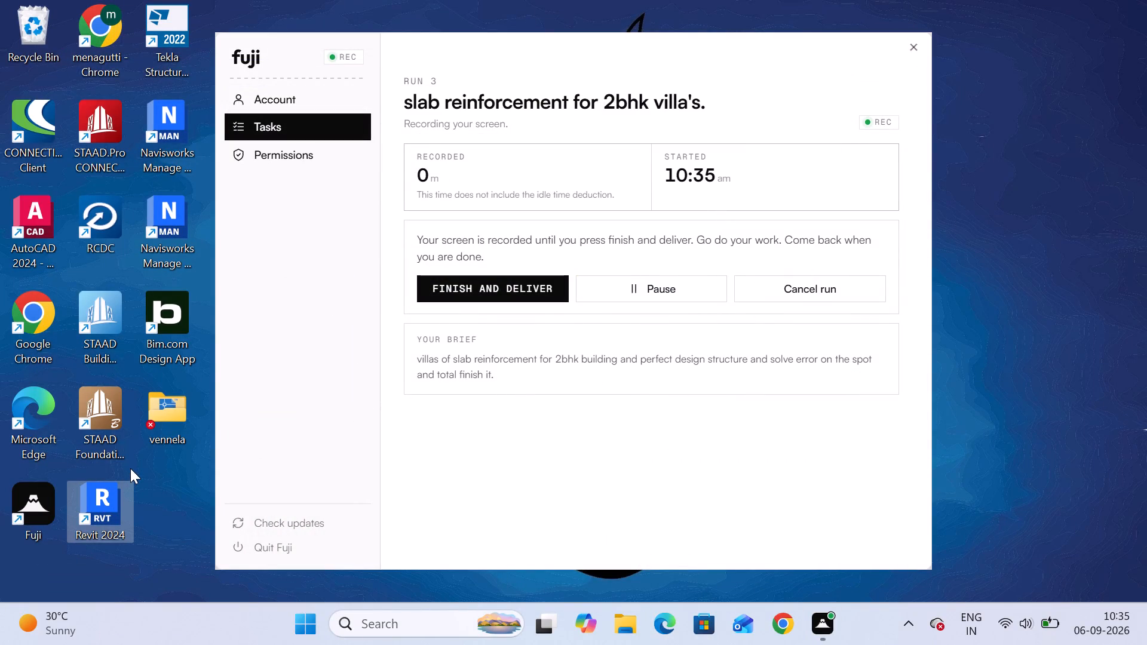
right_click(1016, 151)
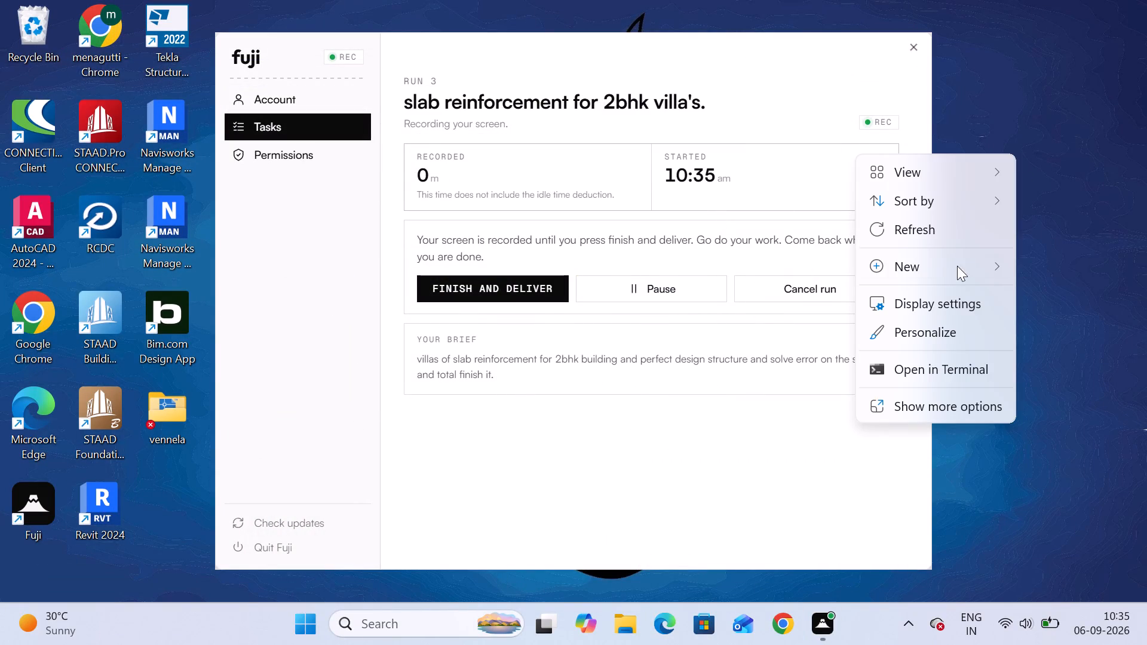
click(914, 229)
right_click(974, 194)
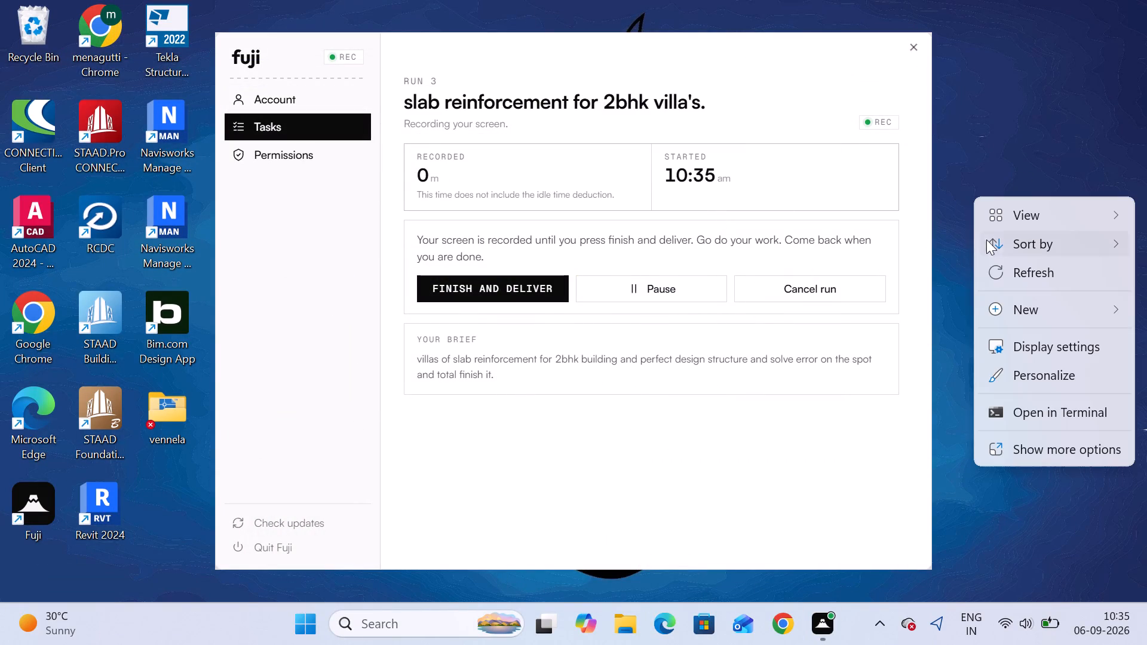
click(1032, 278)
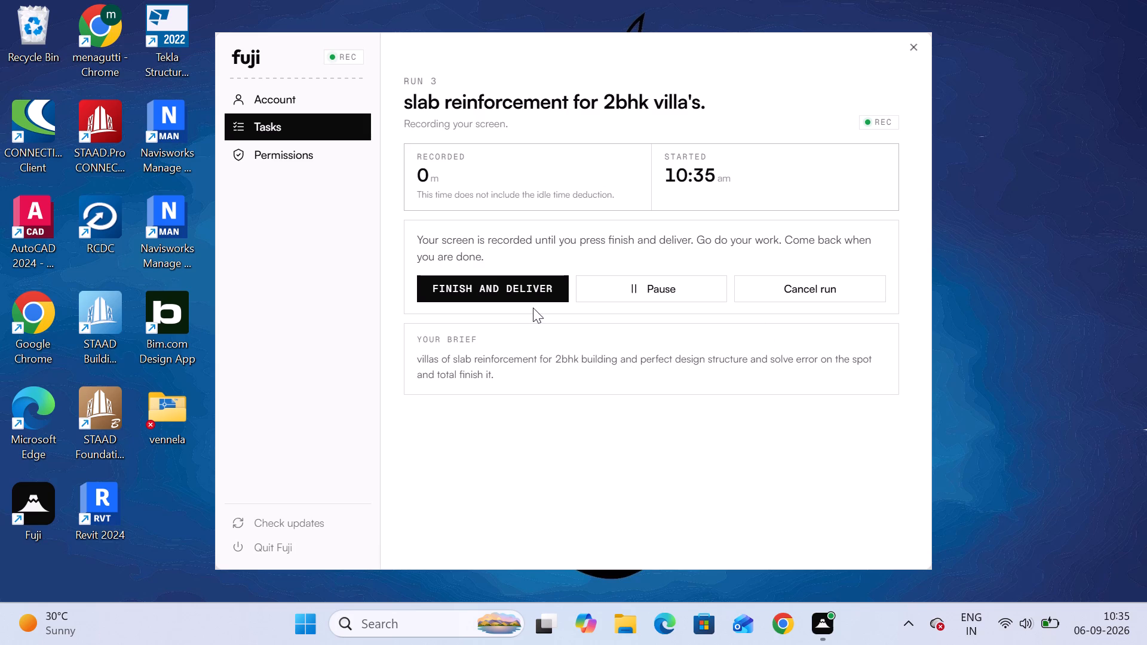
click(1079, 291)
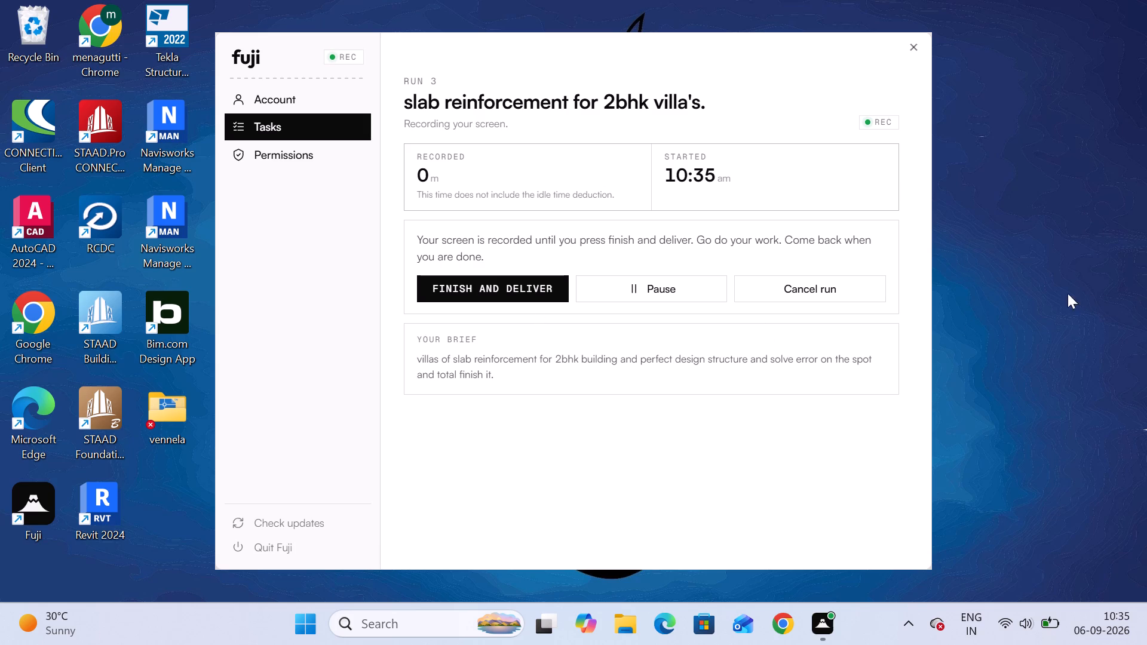
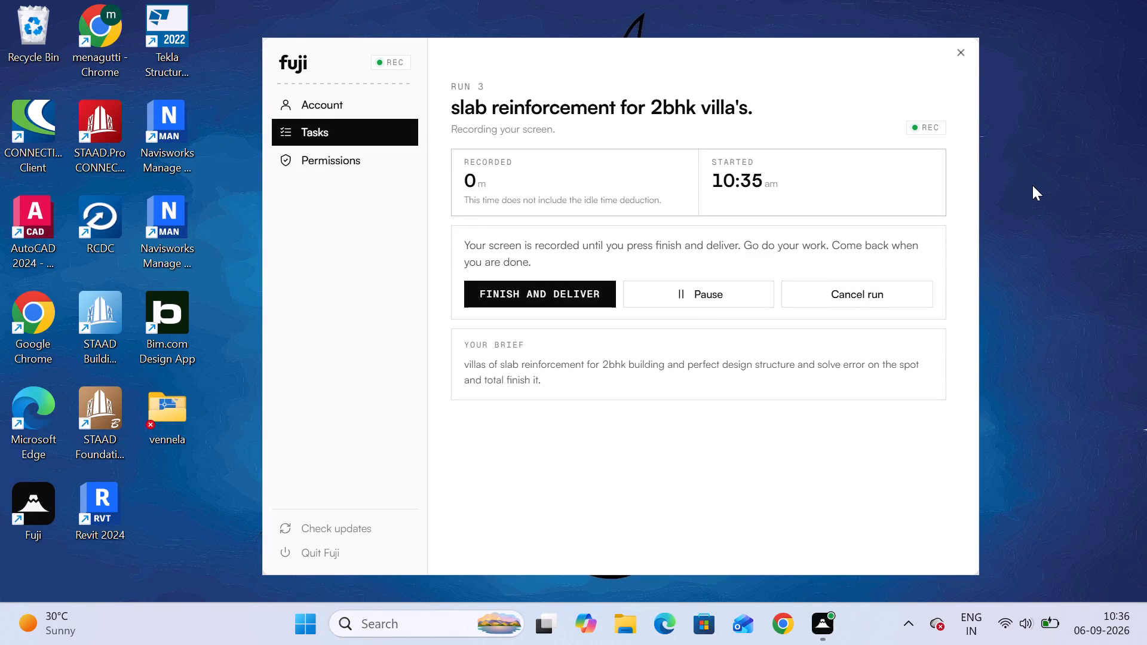
Launch Revit 2024 from its desktop shortcut.
click(1032, 185)
drag(100, 505, 105, 505)
click(109, 505)
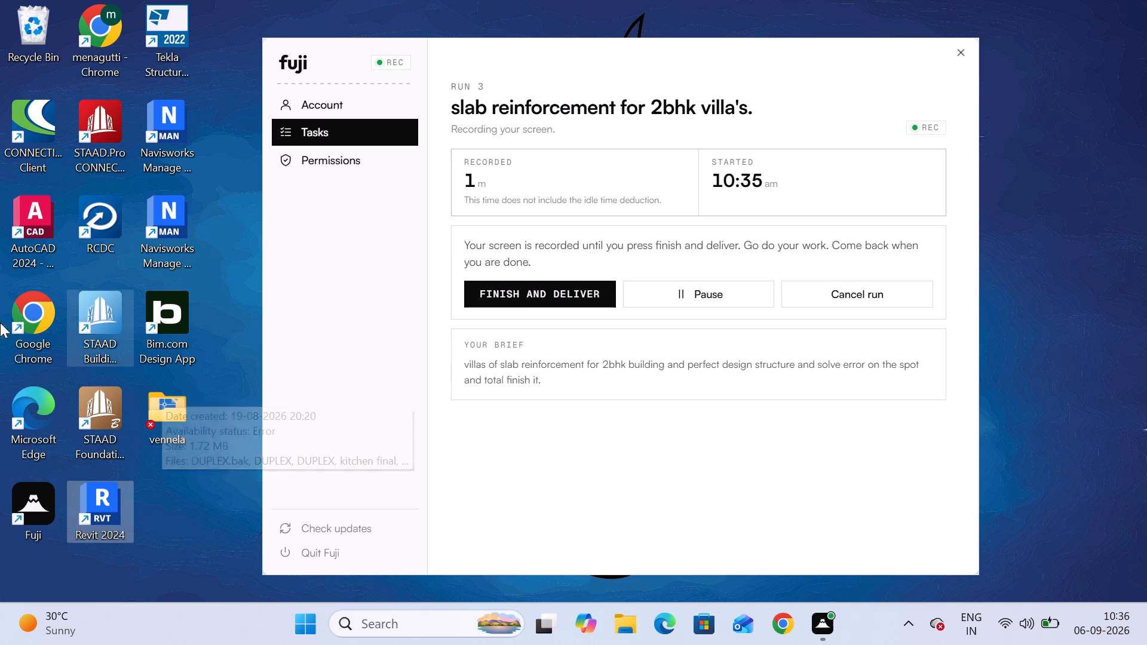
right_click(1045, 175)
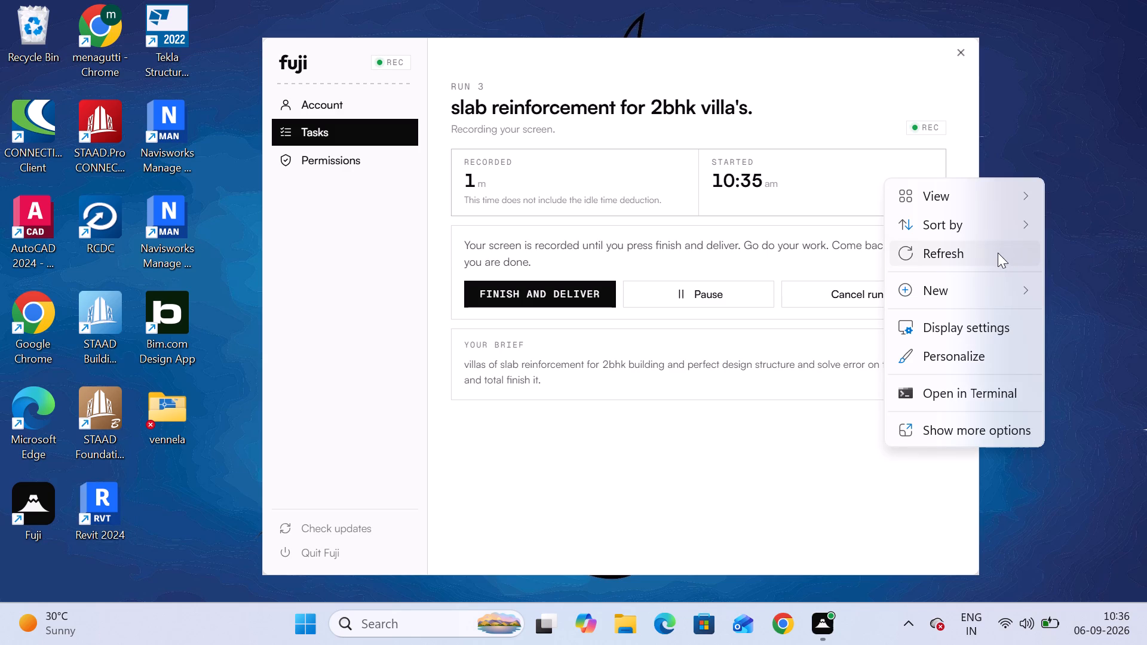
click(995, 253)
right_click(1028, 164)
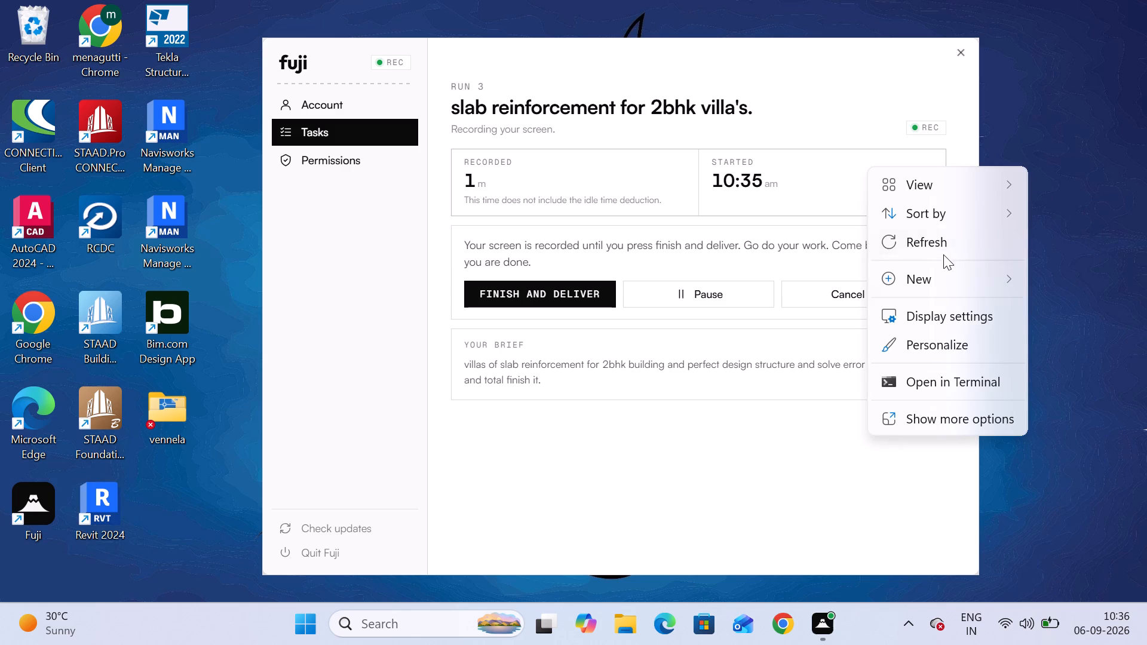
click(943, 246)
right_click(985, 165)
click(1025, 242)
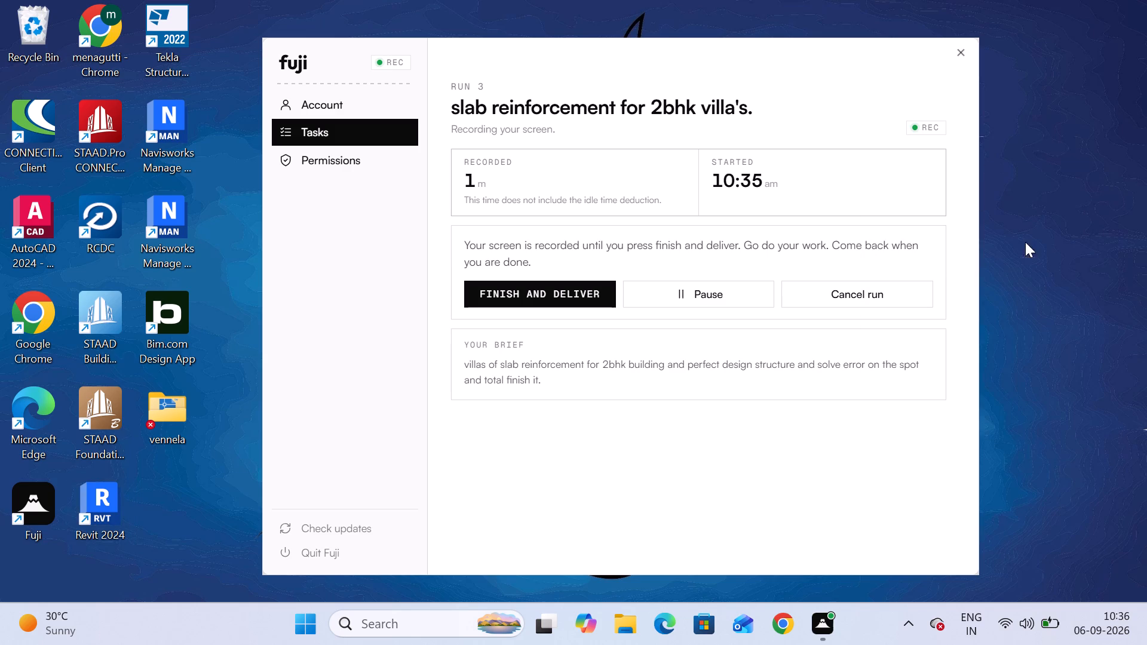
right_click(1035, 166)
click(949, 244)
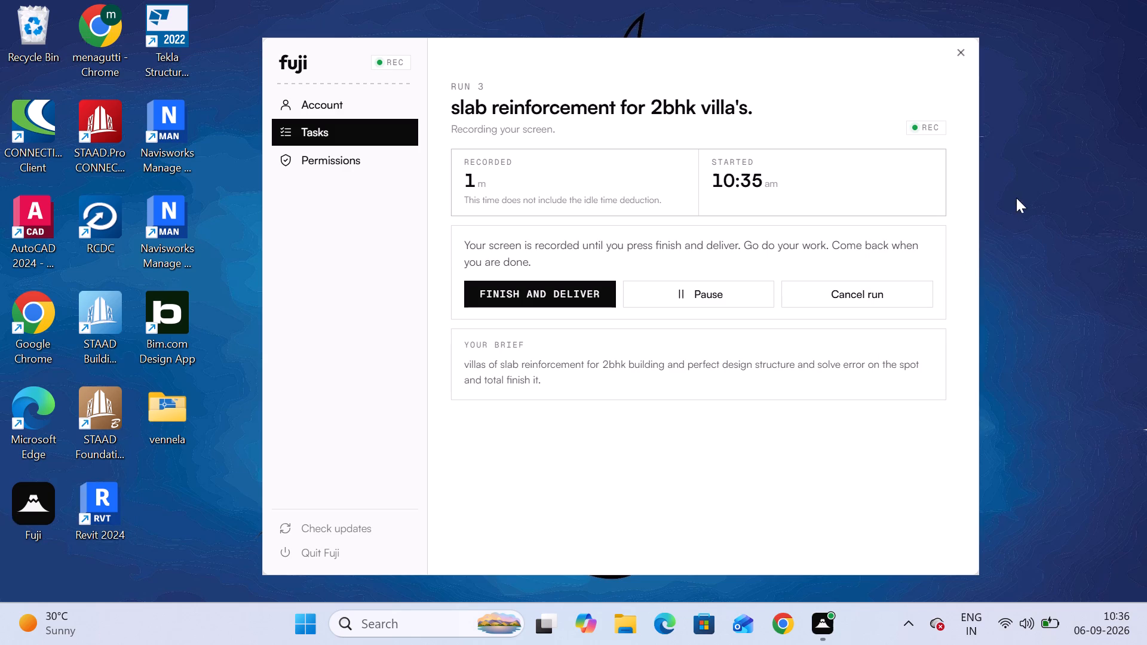
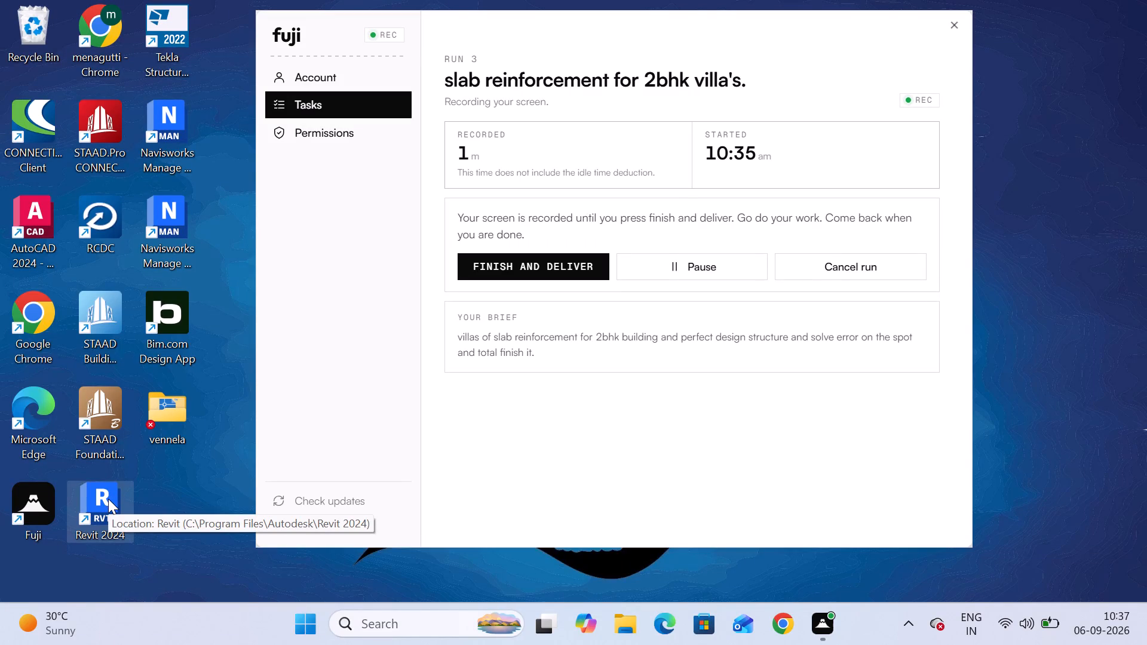
Launch Revit 2024 from its desktop shortcut.
double_click(108, 499)
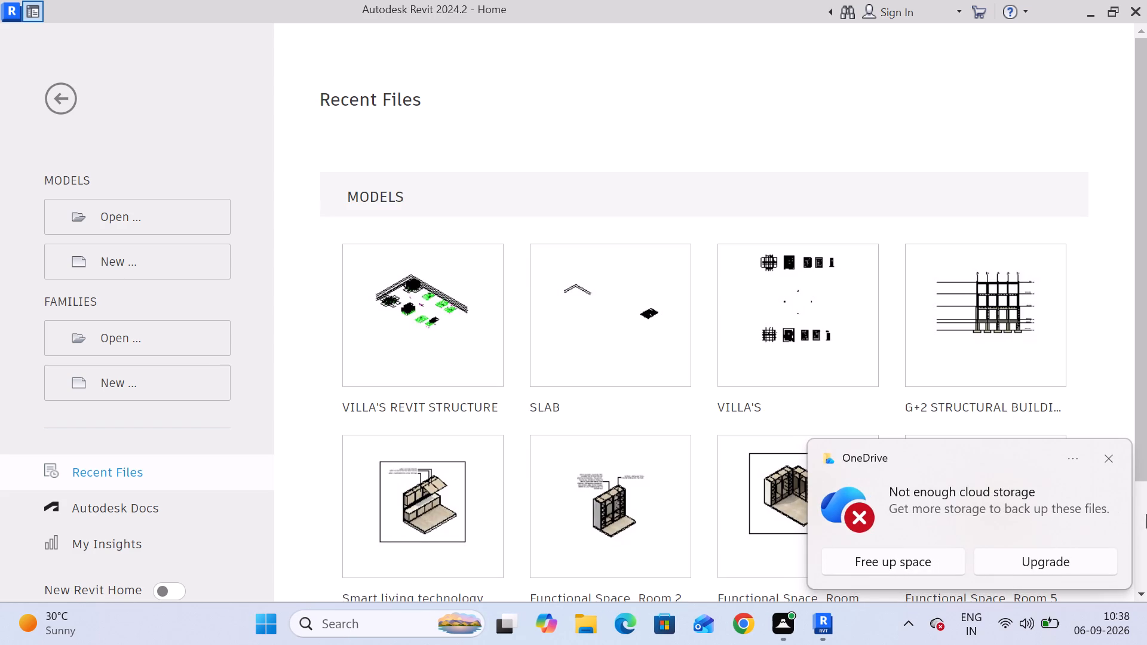
Dismiss the OneDrive storage notification and open the recent model VILLA'S REVIT STRUCTURE.
click(1114, 456)
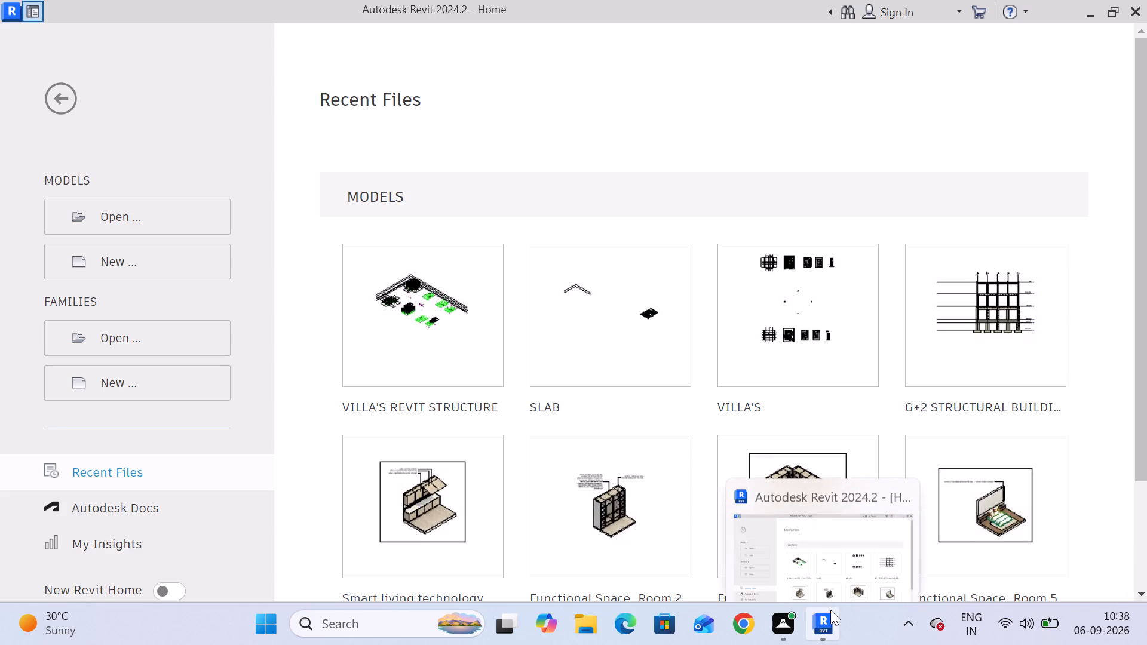
click(1109, 466)
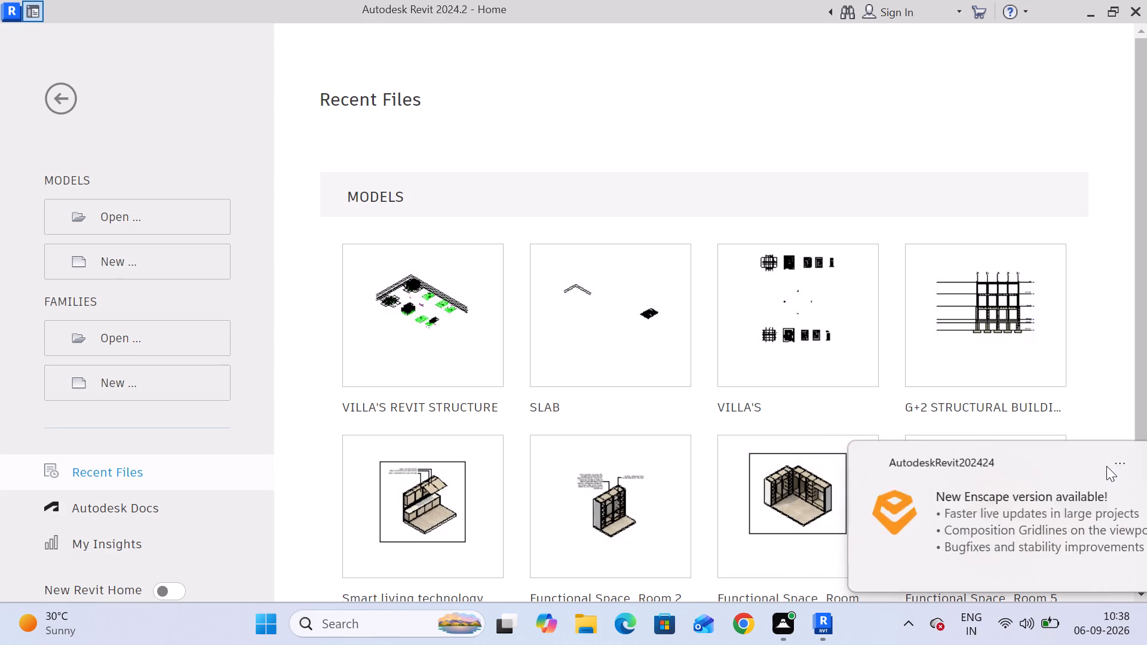
click(446, 302)
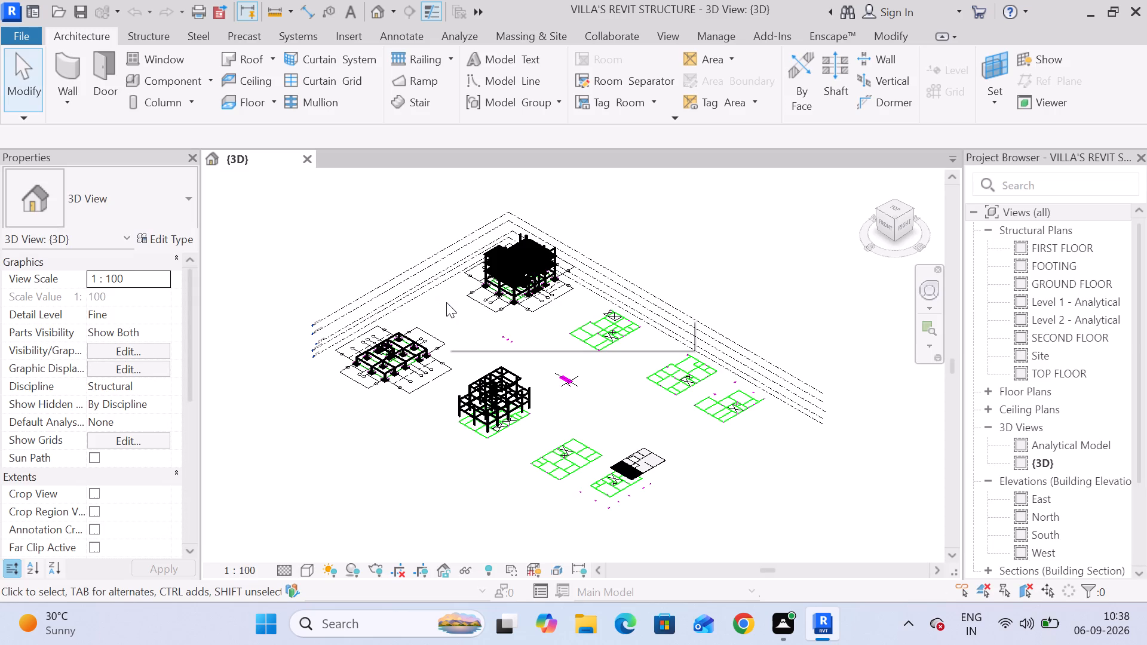
Examine the reinforced villa frames, the imported floor plans and the partly reinforced slab in the 3D view.
scroll(496, 423, up, 6)
middle_drag(551, 235, 566, 503)
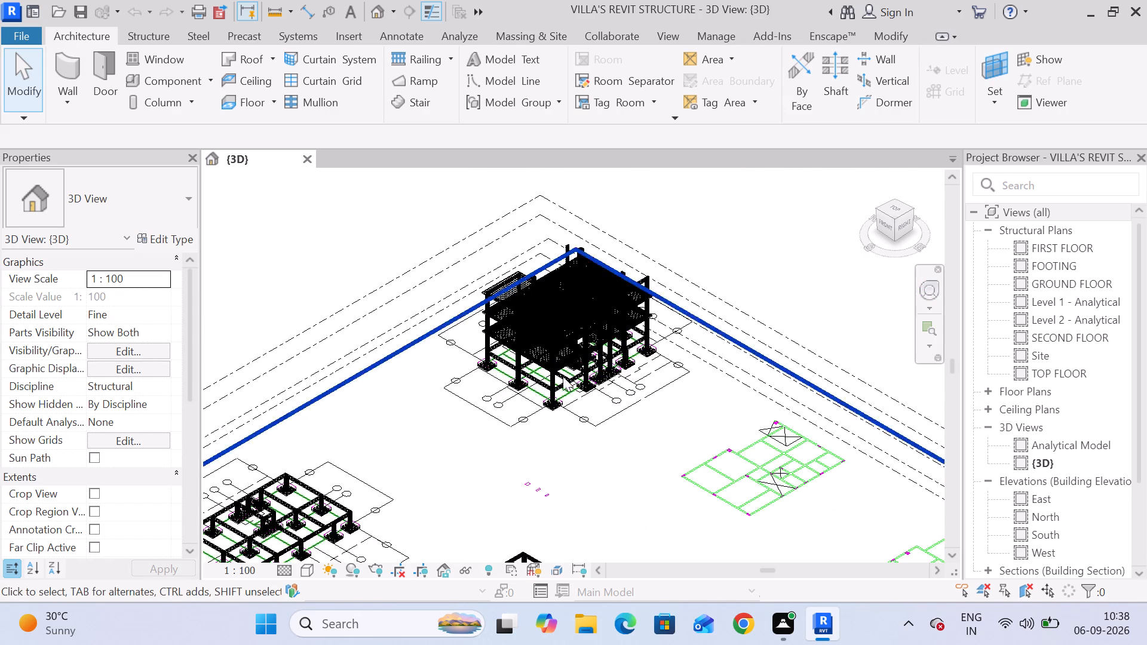
scroll(562, 309, up, 6)
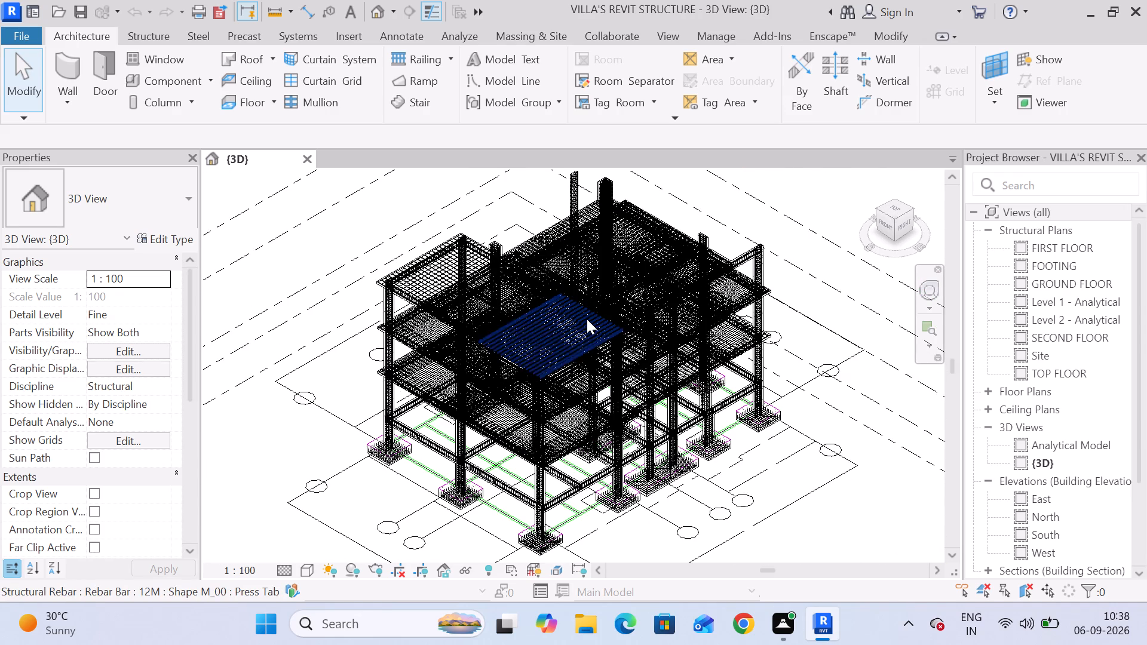
scroll(587, 322, up, 2)
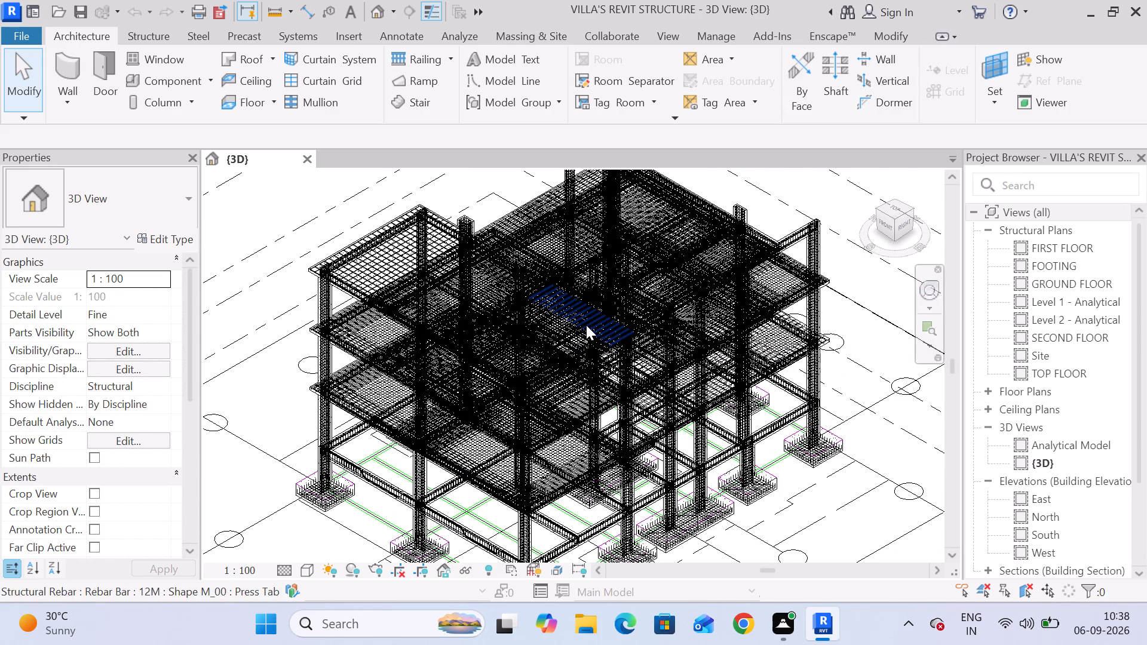
scroll(586, 325, down, 10)
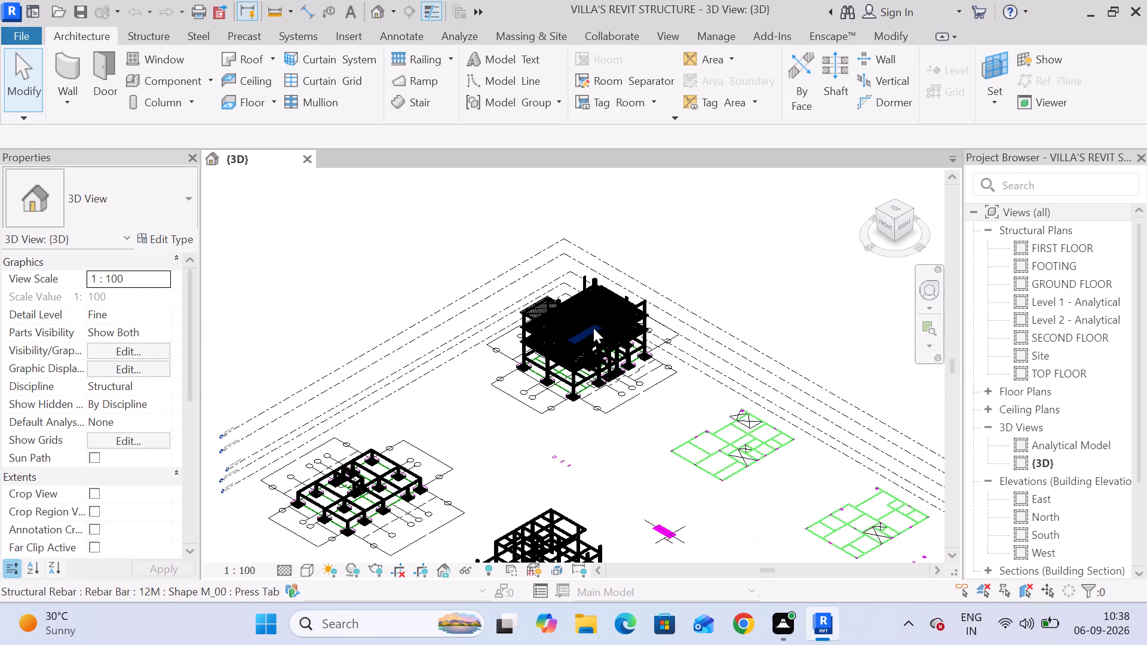
middle_drag(781, 407, 716, 277)
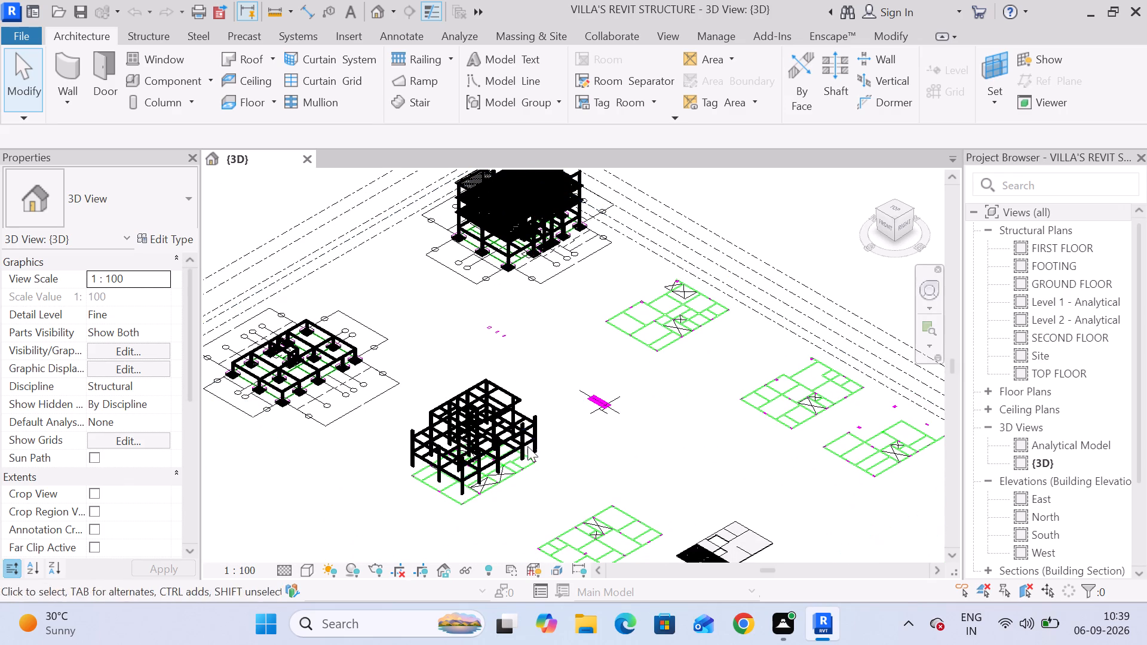
middle_drag(537, 443, 545, 303)
scroll(669, 383, up, 4)
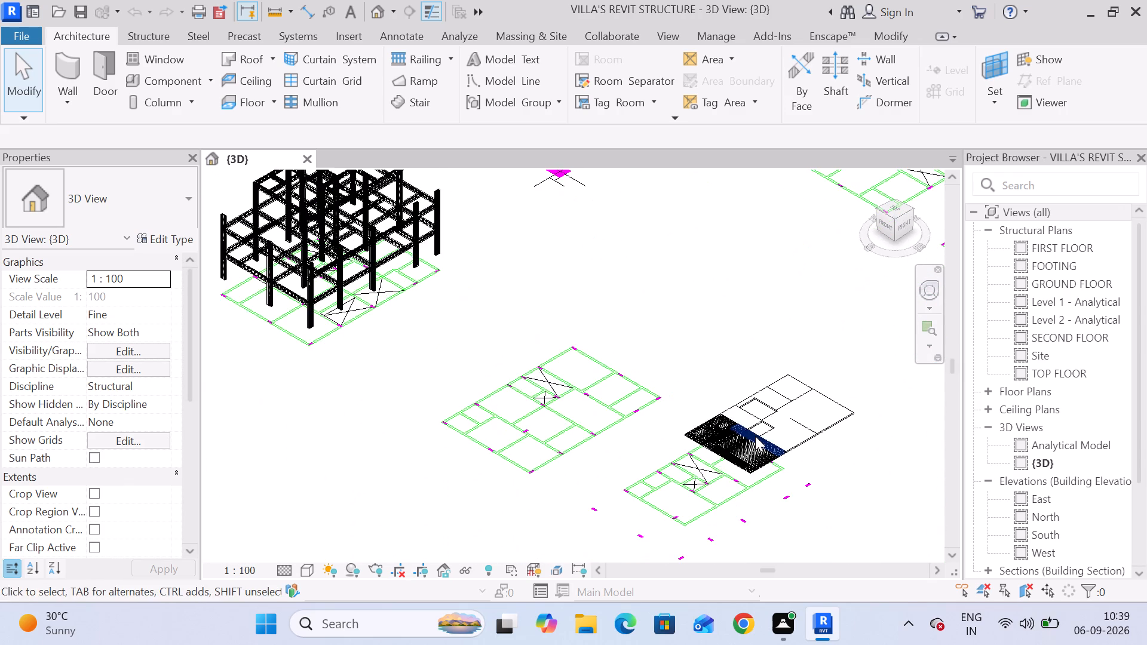
scroll(755, 436, up, 1)
middle_drag(756, 435, 716, 385)
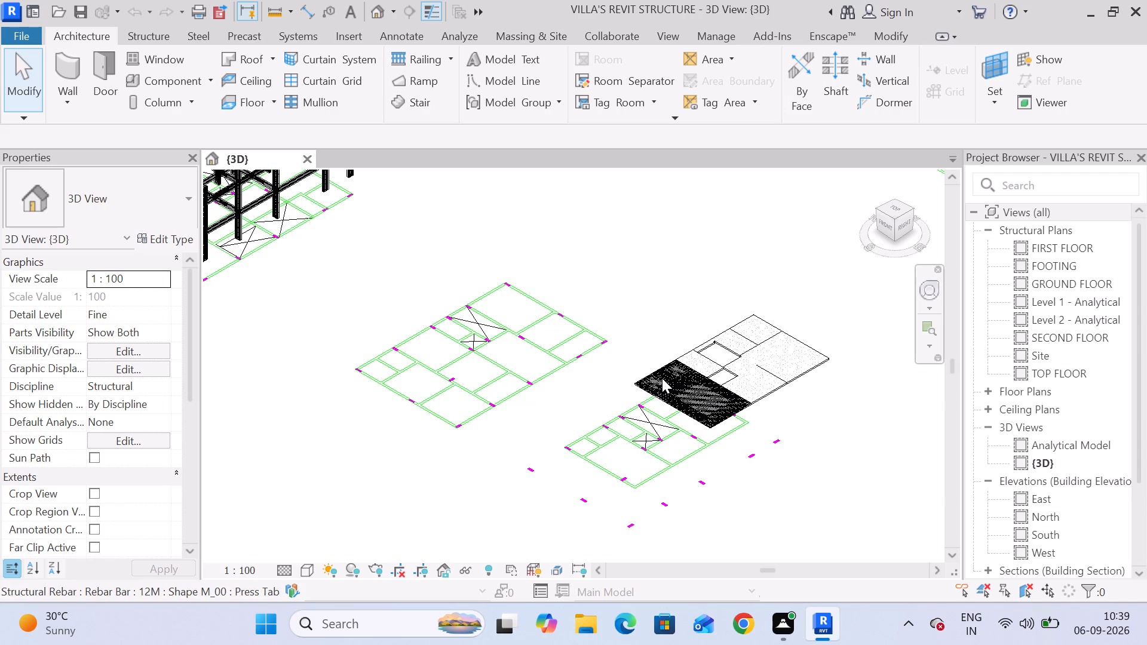
Check the FIRST FLOOR and GROUND FLOOR structural plans for the separate slab layout, closing both views.
double_click(1038, 245)
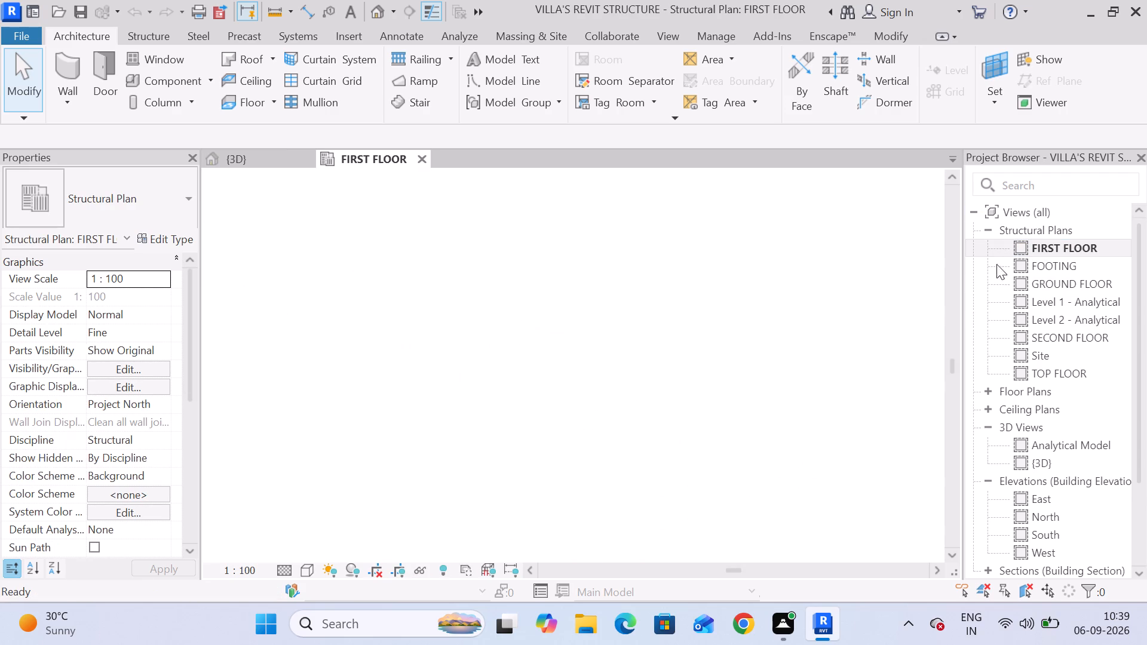
middle_drag(637, 464, 634, 349)
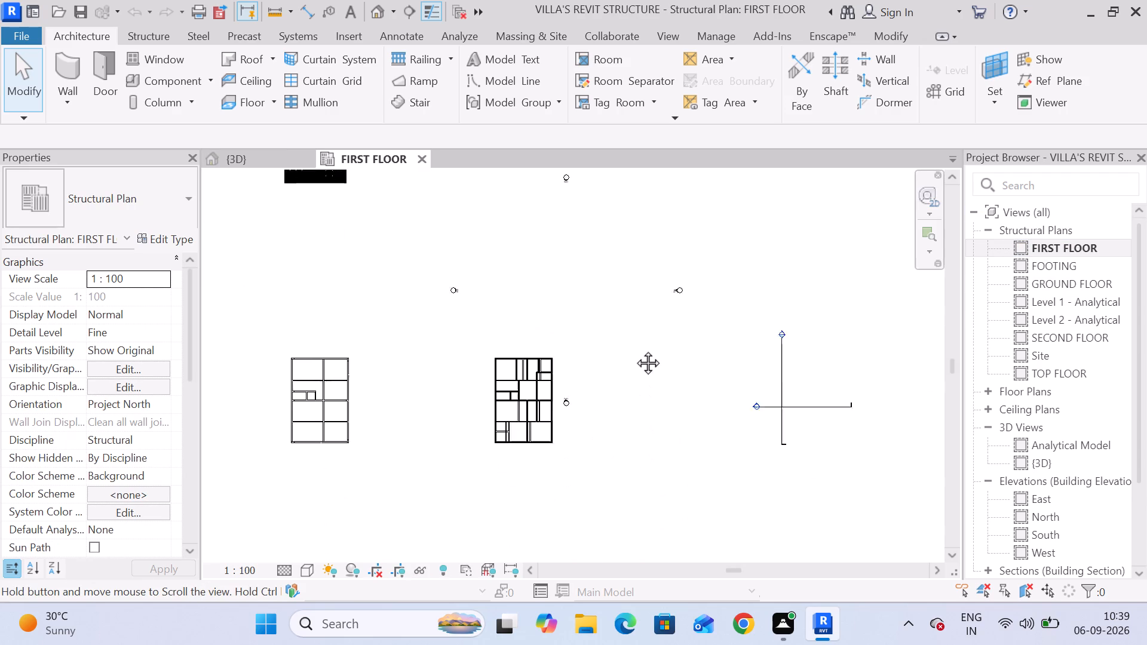
middle_drag(634, 349, 634, 346)
scroll(636, 345, down, 4)
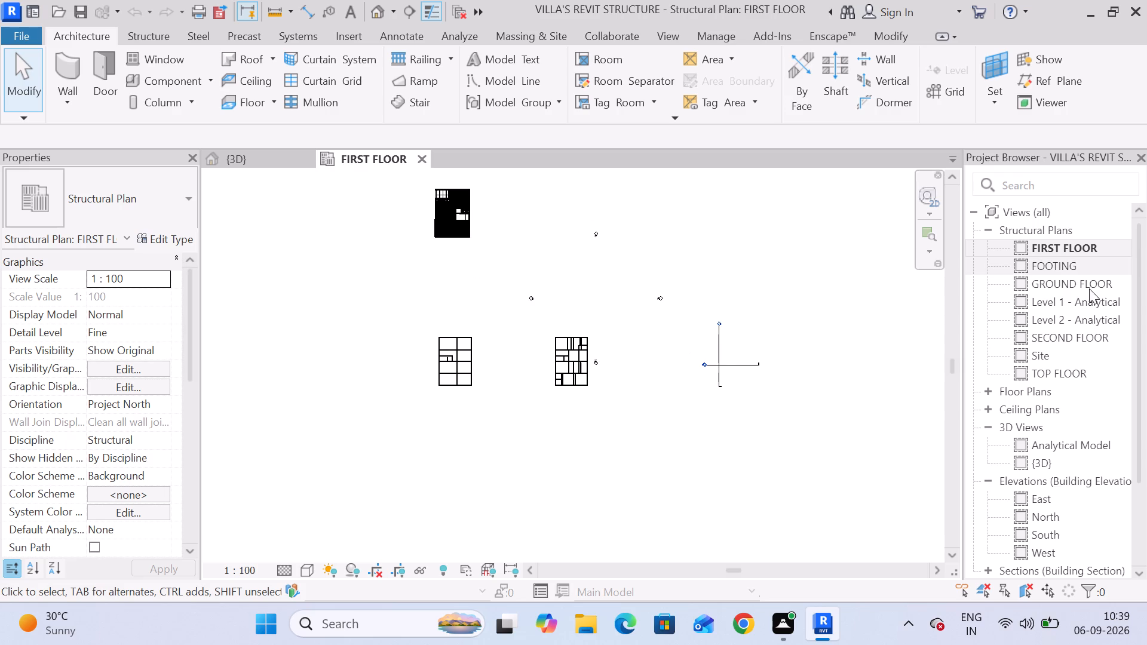
double_click(1088, 290)
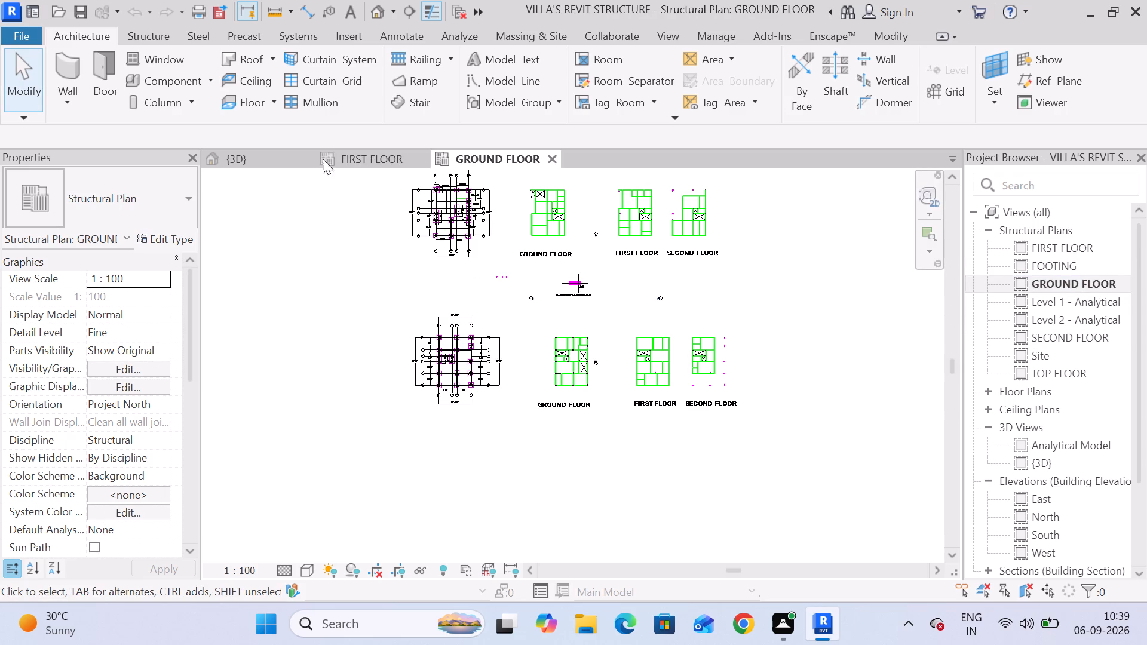
click(421, 159)
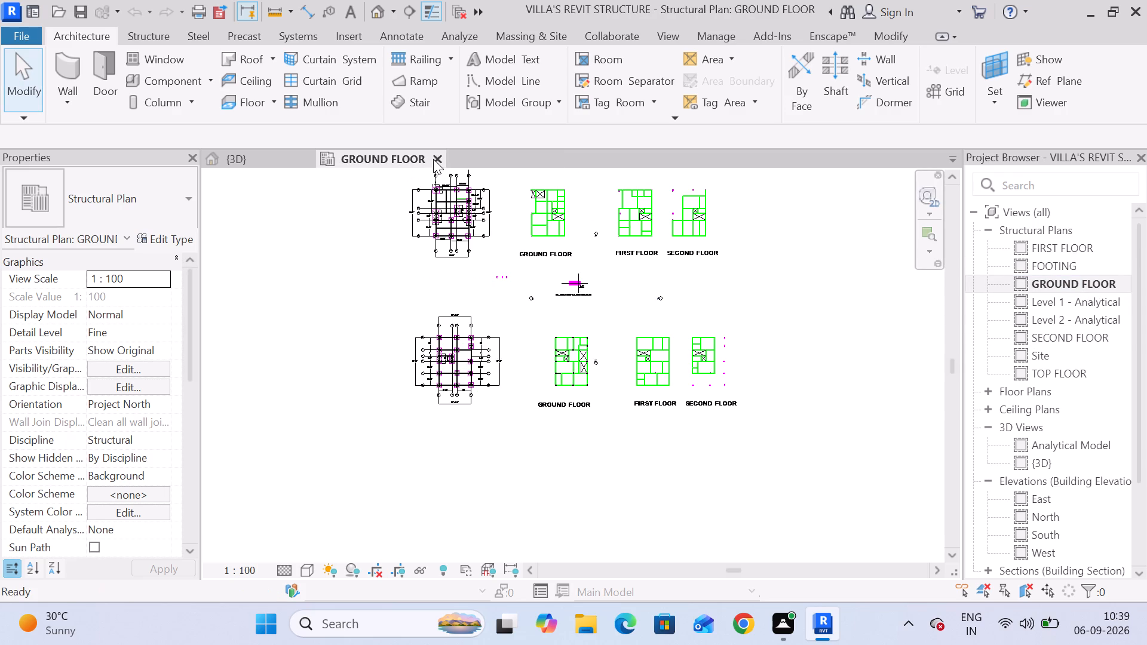
click(440, 159)
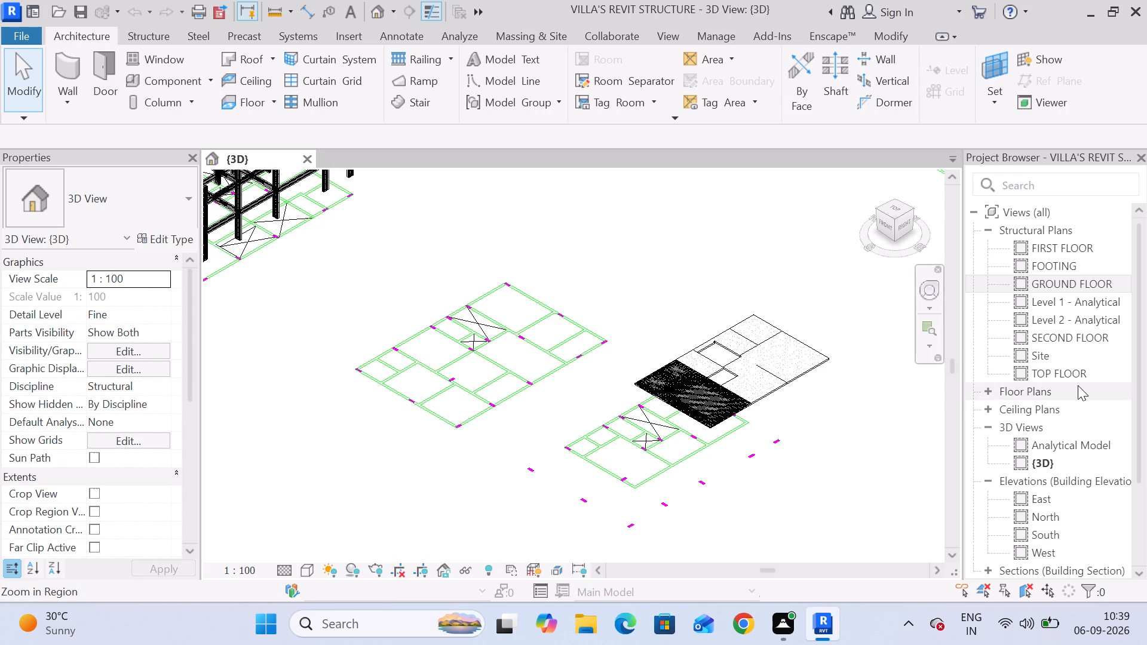
Inspect the SECOND FLOOR and FIRST FLOOR structural plans, including the area around the crossing section lines.
double_click(1071, 337)
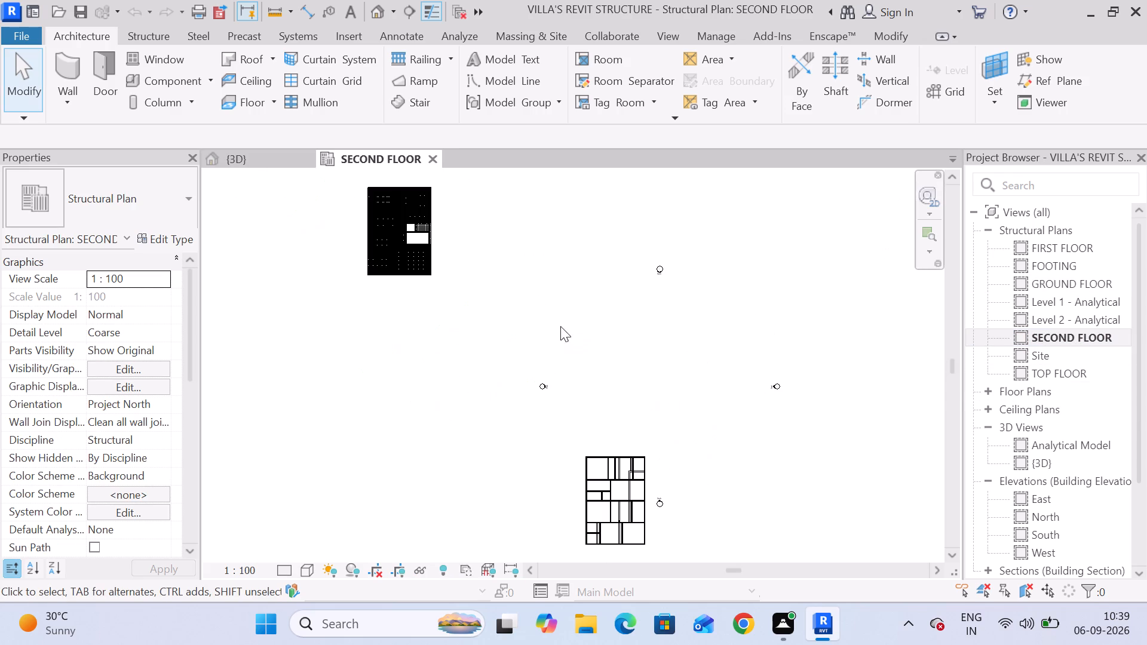
middle_drag(688, 413, 692, 278)
scroll(699, 278, down, 4)
middle_drag(720, 298, 514, 308)
double_click(1111, 243)
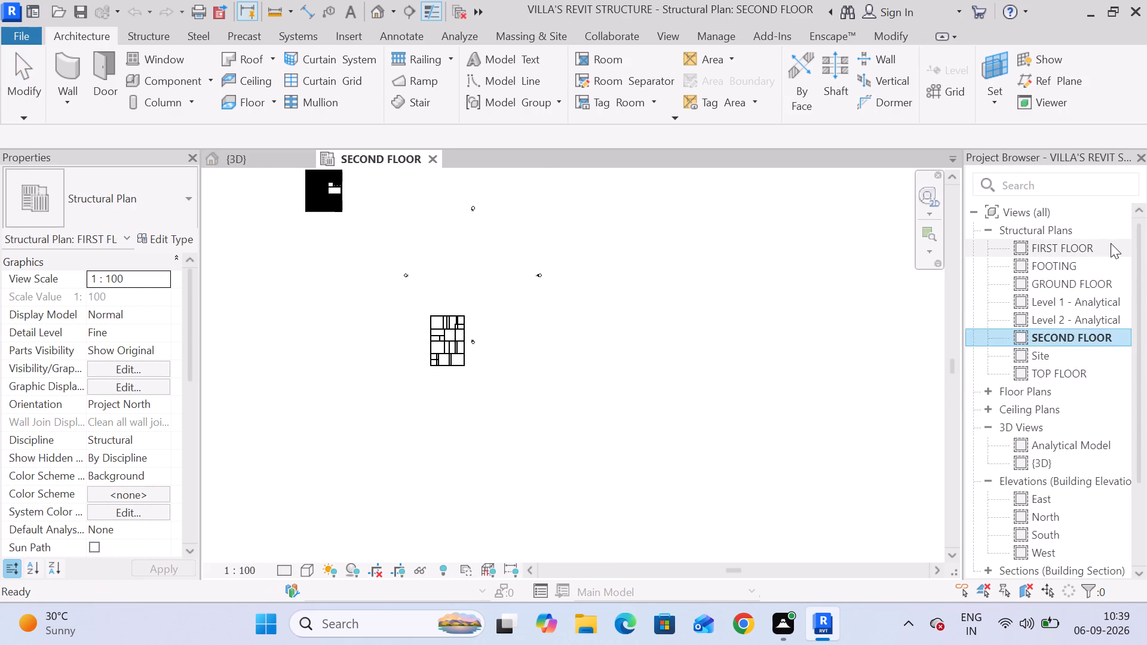
scroll(835, 311, down, 4)
middle_drag(803, 317, 648, 350)
scroll(556, 367, up, 5)
drag(480, 273, 633, 457)
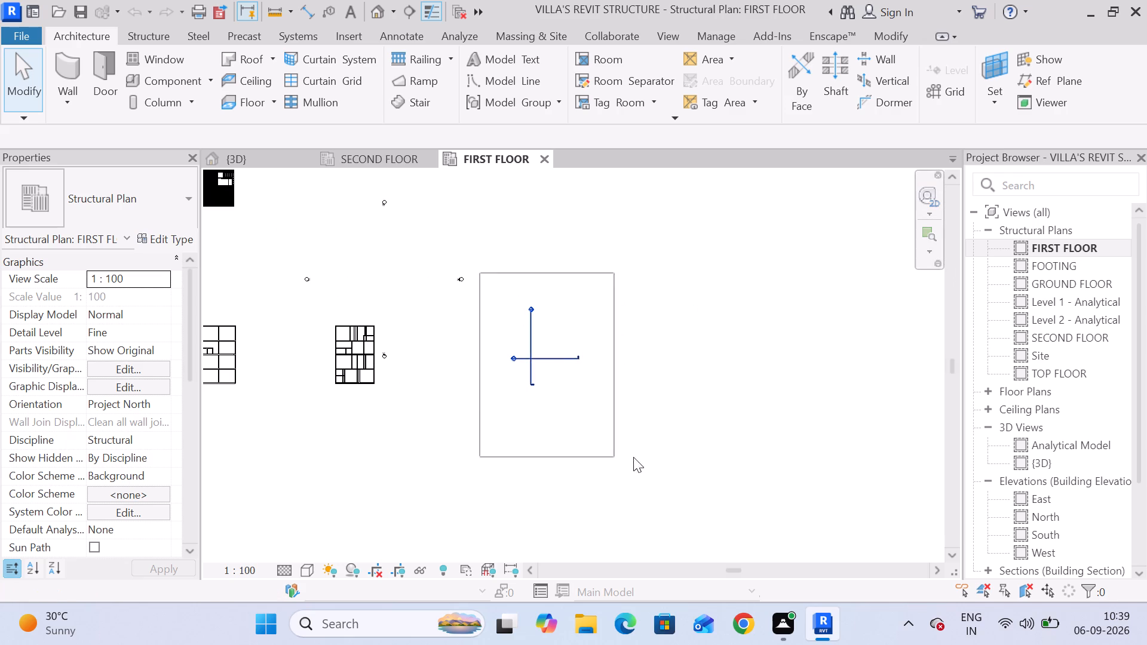
drag(633, 457, 642, 457)
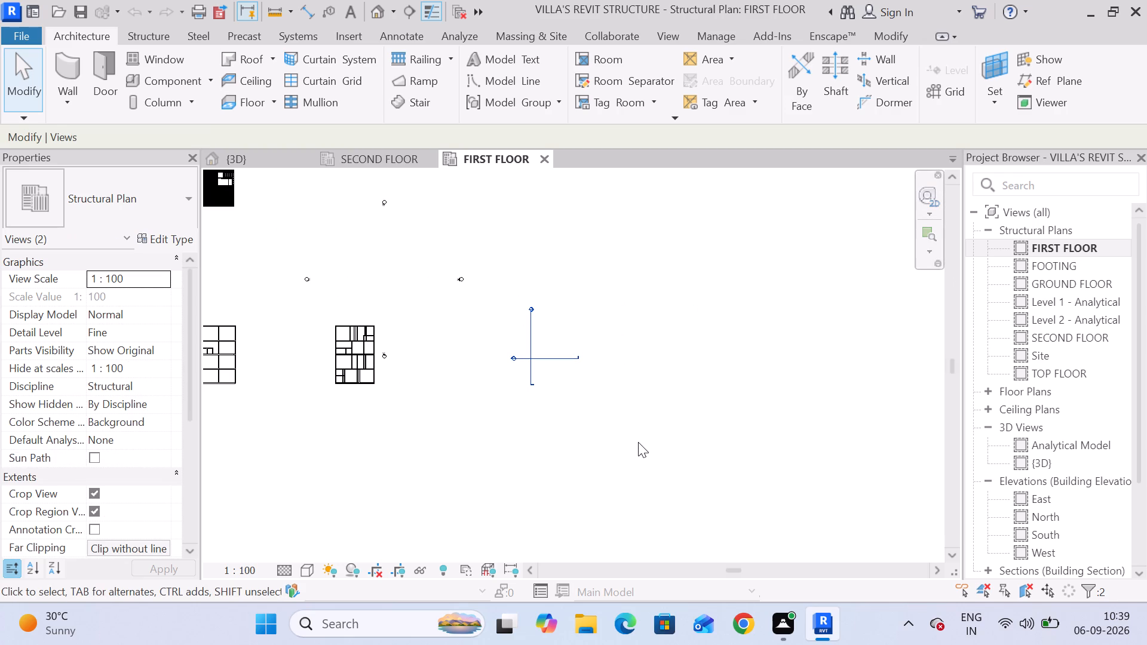
click(646, 416)
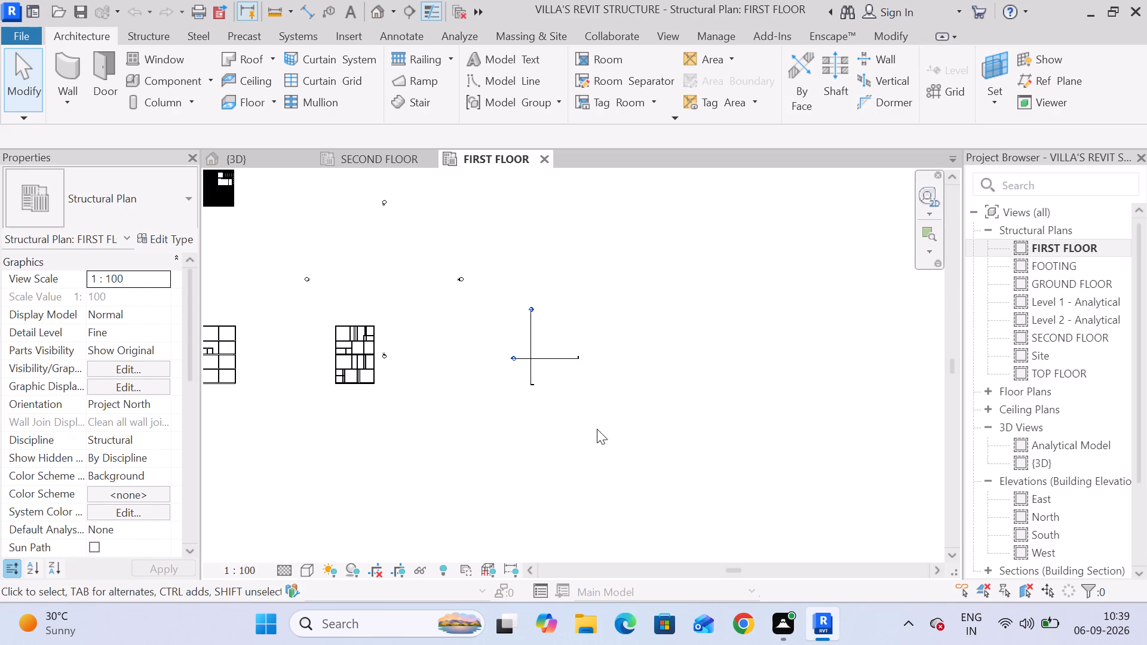
scroll(569, 435, down, 2)
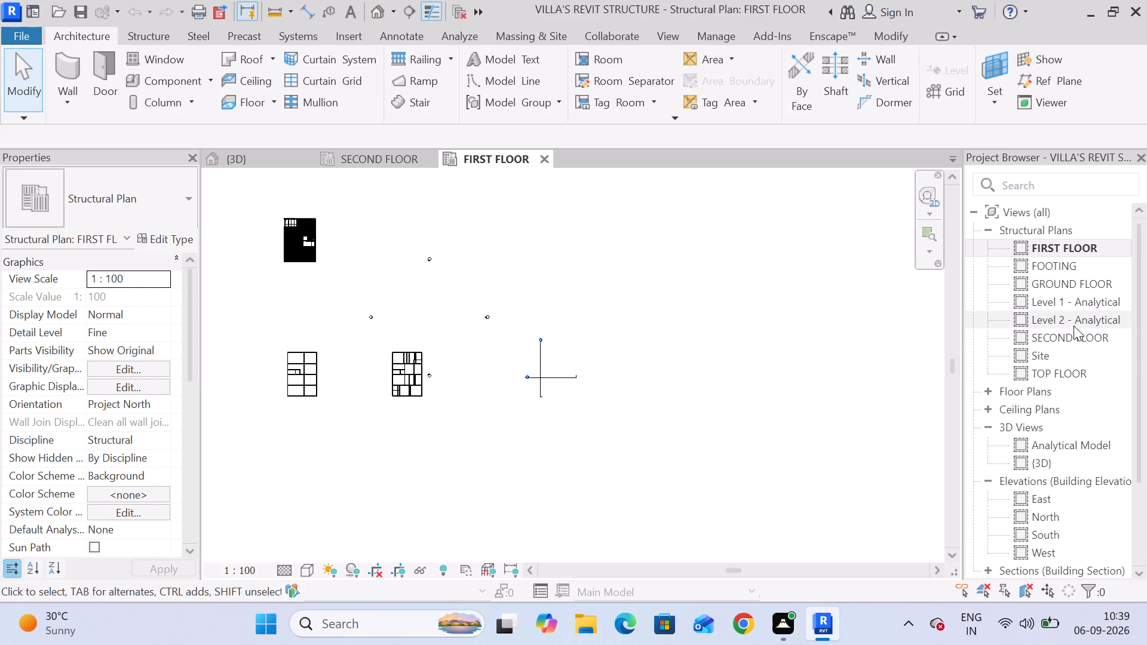
Open the TOP FLOOR structural plan and close the FIRST FLOOR and SECOND FLOOR plan views.
double_click(1068, 373)
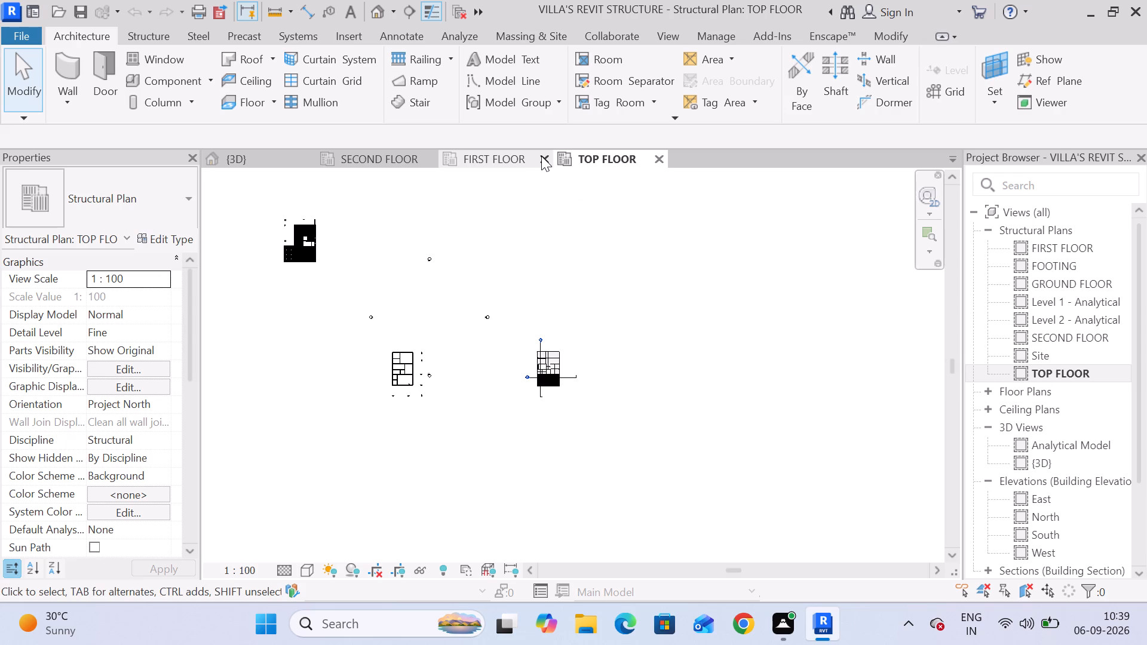
click(541, 156)
click(428, 159)
Examine the unreinforced slab panels beside the openings on the TOP FLOOR plan, checking the small middle panel's corner up close.
scroll(565, 386, up, 4)
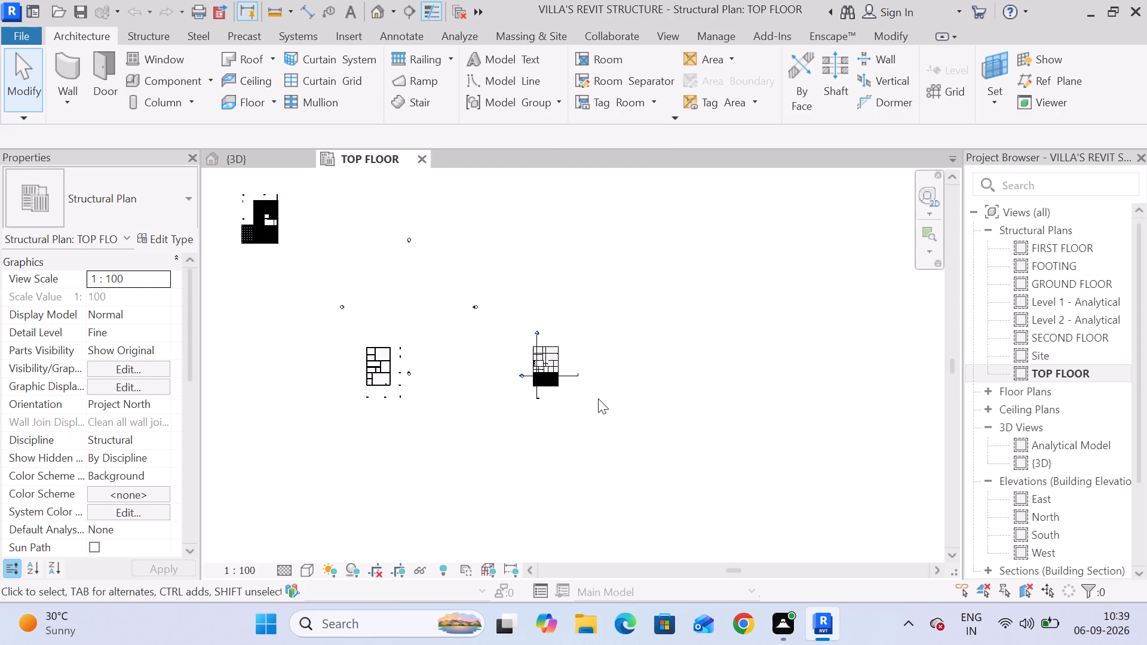
scroll(598, 398, up, 5)
scroll(435, 297, up, 8)
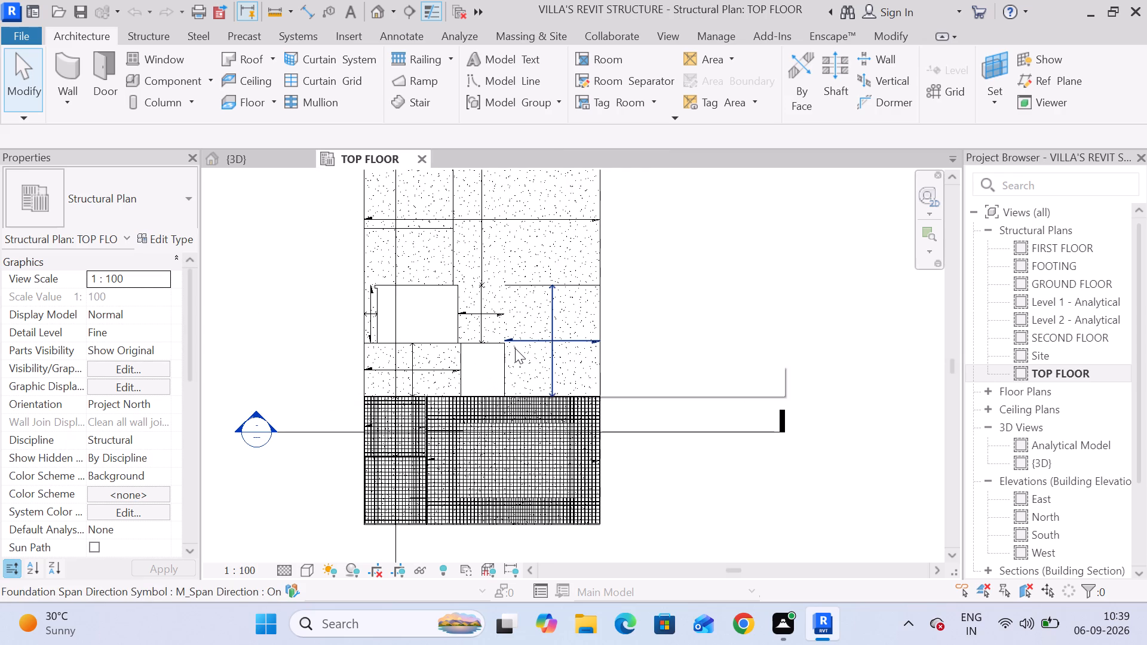
middle_drag(515, 348, 515, 361)
scroll(479, 355, up, 2)
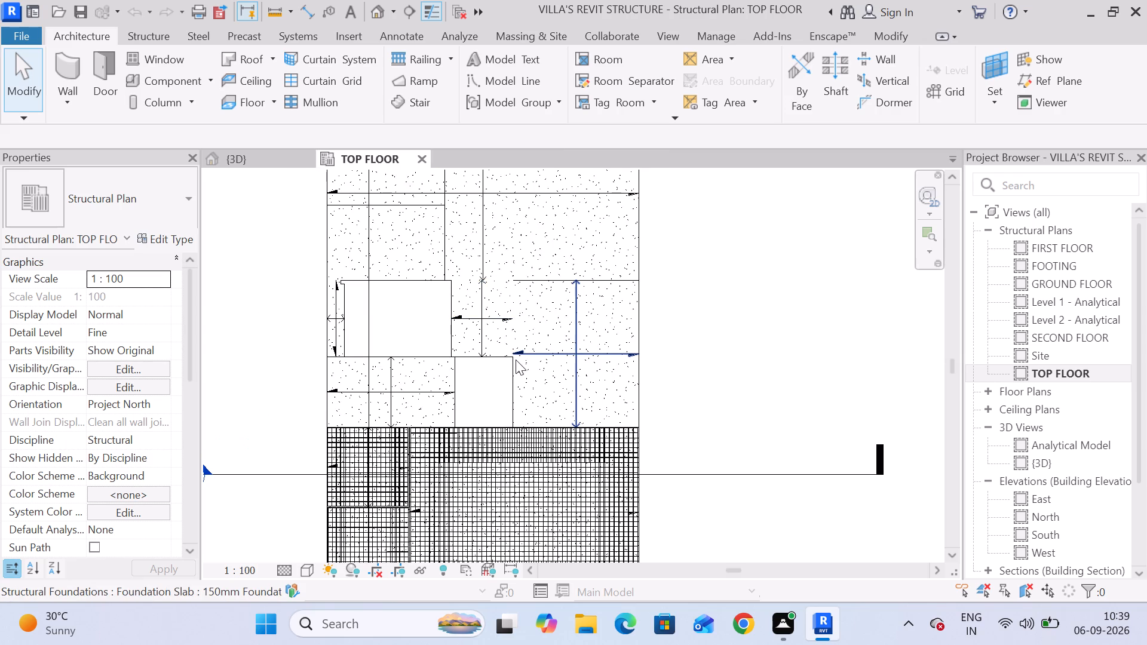
click(533, 285)
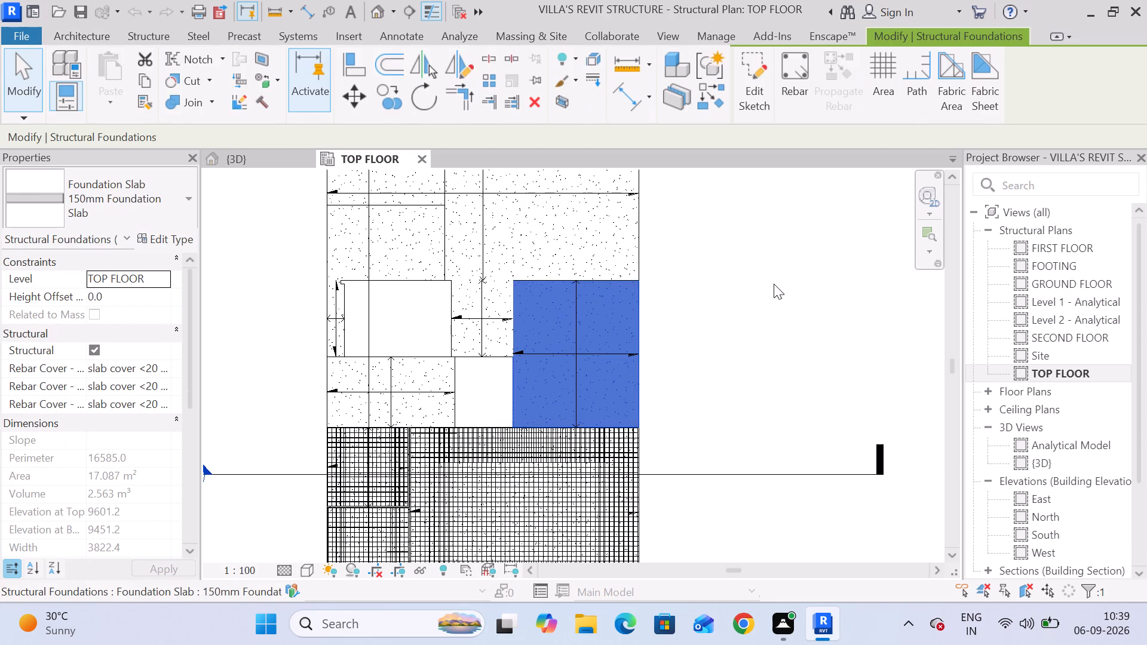
click(774, 284)
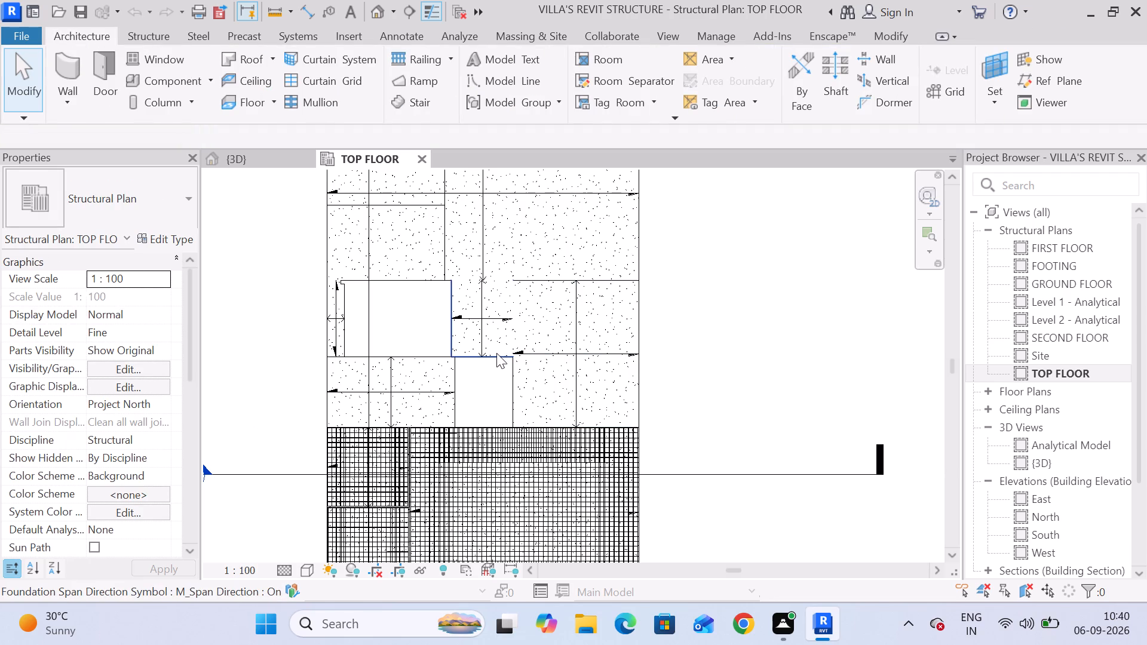
click(501, 360)
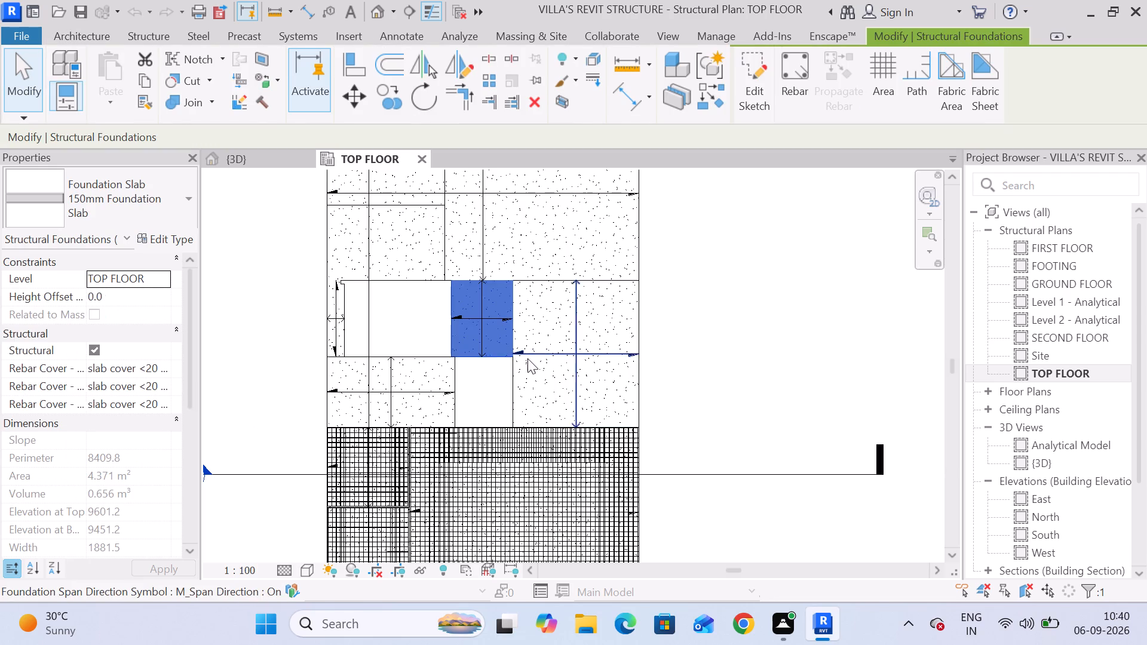
scroll(528, 358, up, 19)
scroll(465, 352, up, 5)
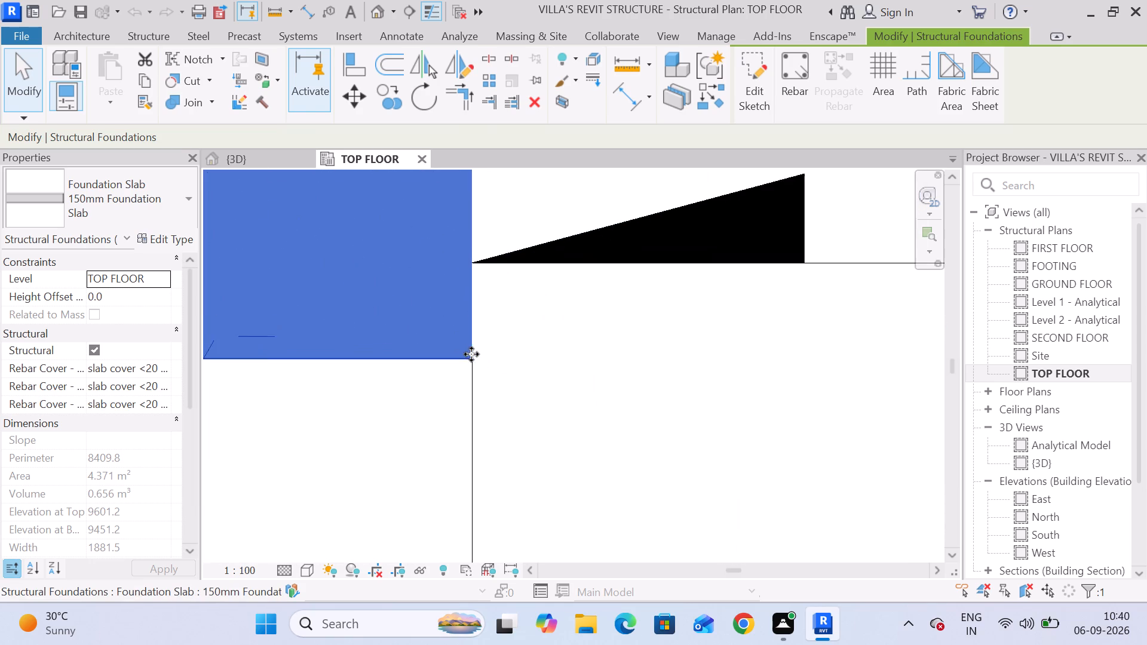
scroll(471, 354, up, 20)
scroll(471, 354, up, 8)
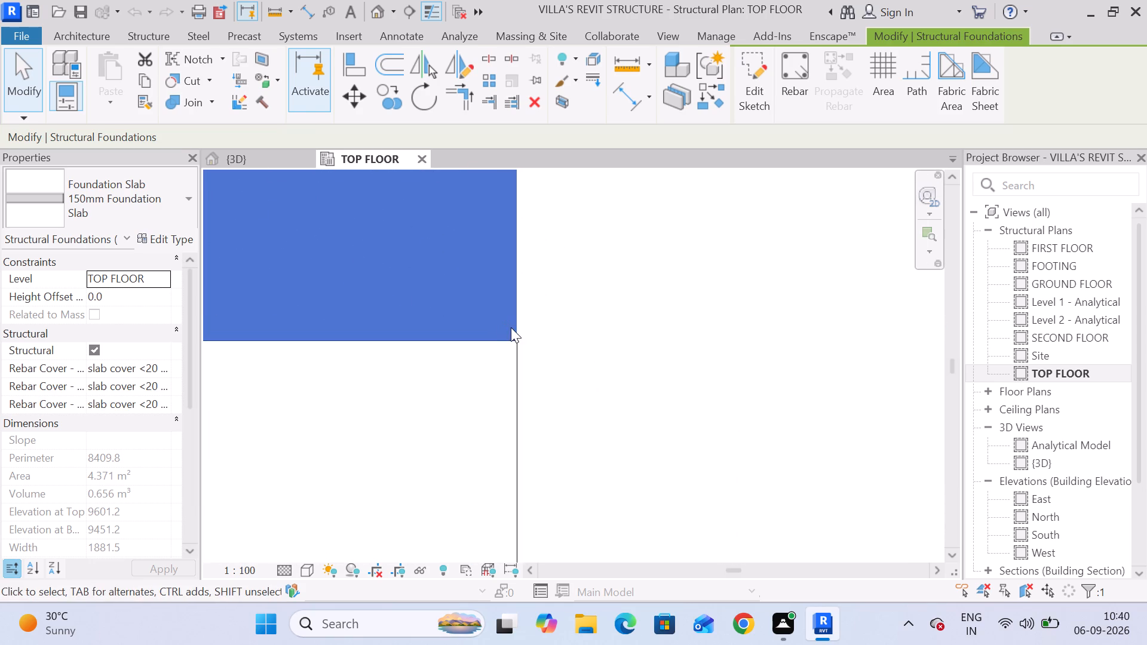
scroll(511, 327, up, 7)
scroll(519, 333, down, 15)
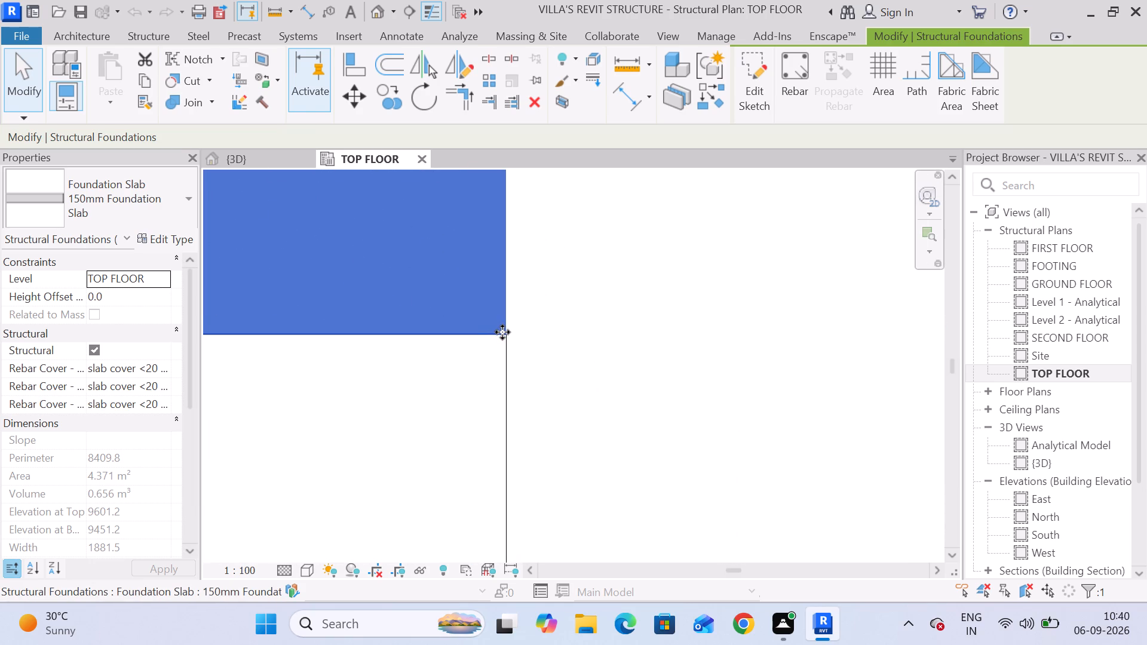
scroll(502, 332, down, 20)
scroll(502, 332, down, 20)
scroll(502, 332, down, 1)
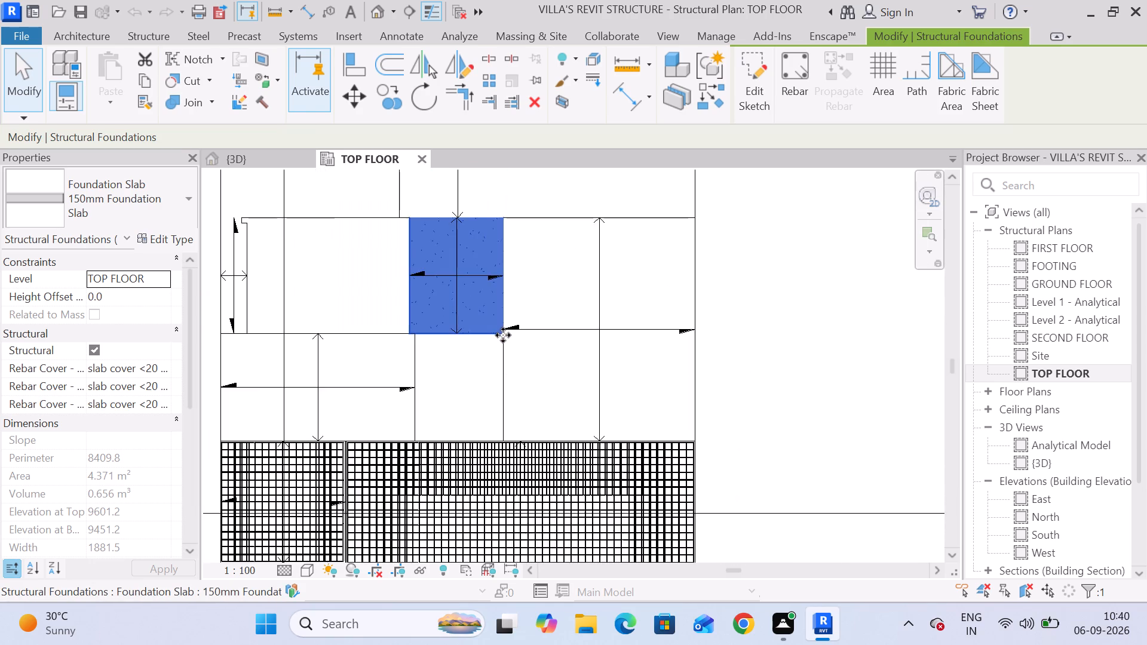
scroll(503, 335, down, 7)
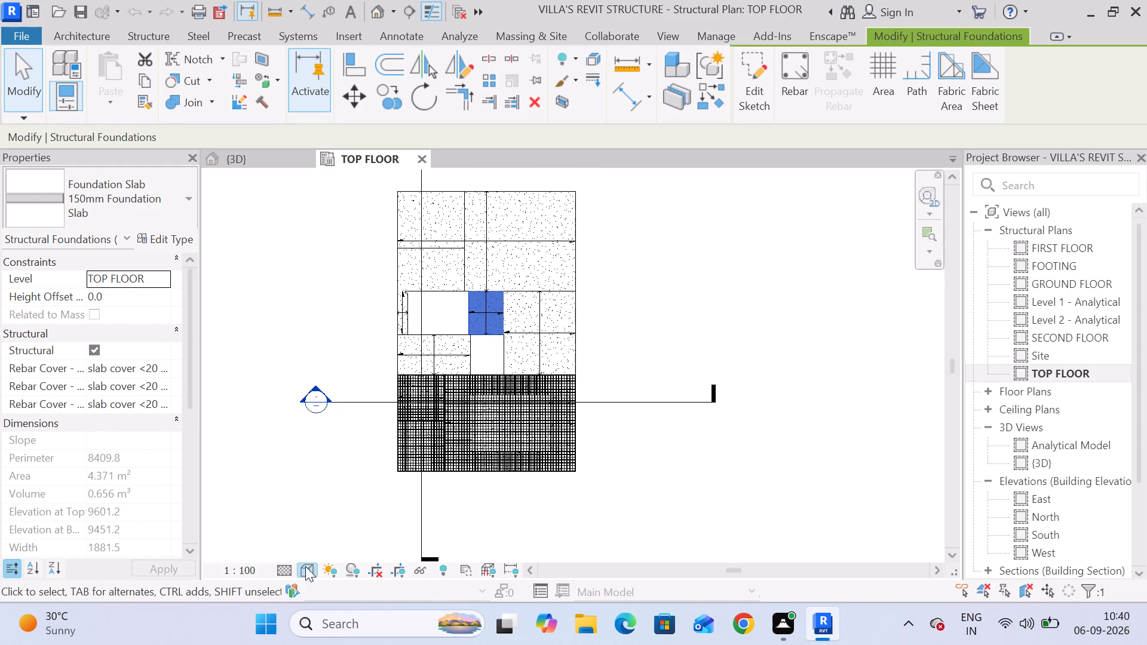
Compare the rebar display of the TOP FLOOR plan at Coarse and Medium detail levels, finishing on Fine.
click(283, 571)
click(307, 517)
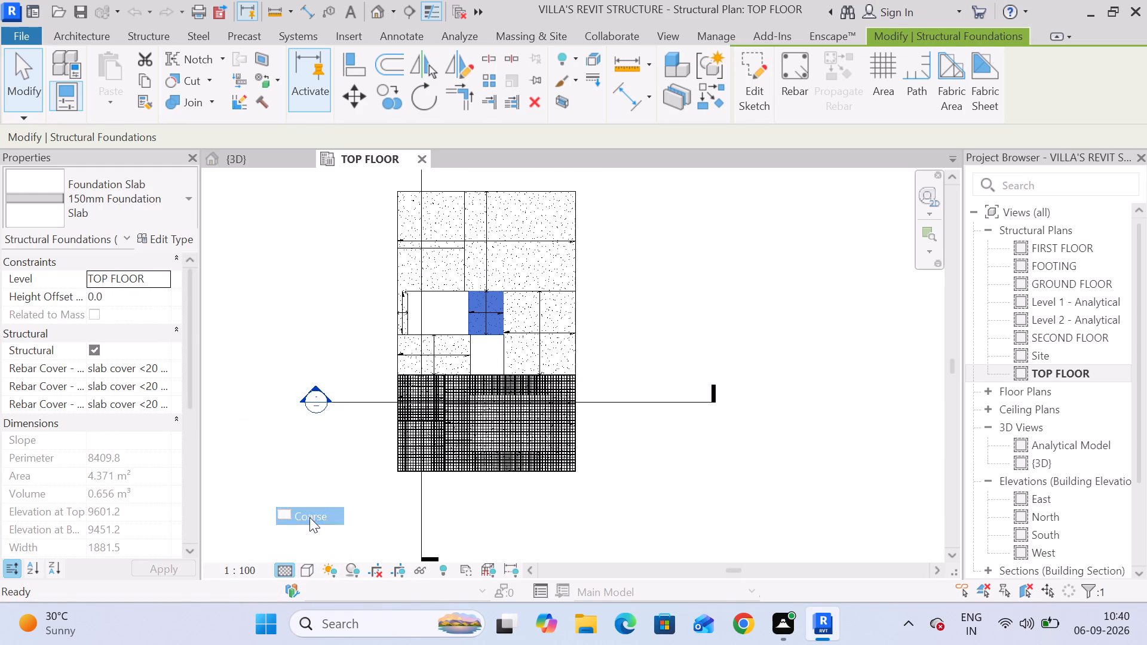
scroll(473, 414, up, 12)
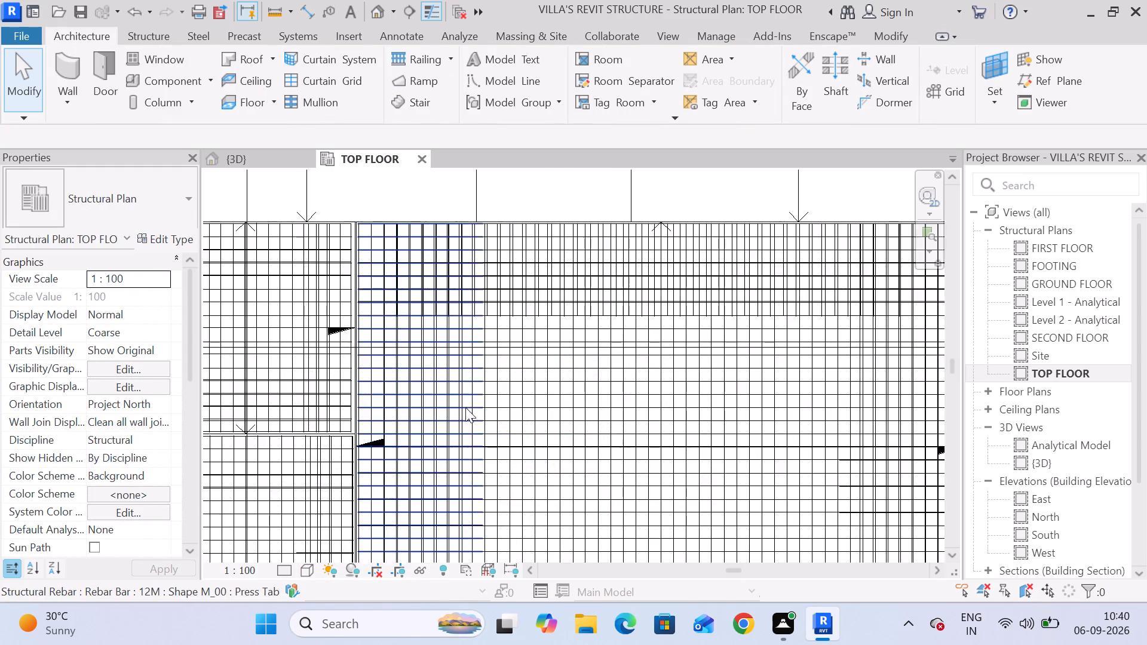
scroll(465, 407, up, 19)
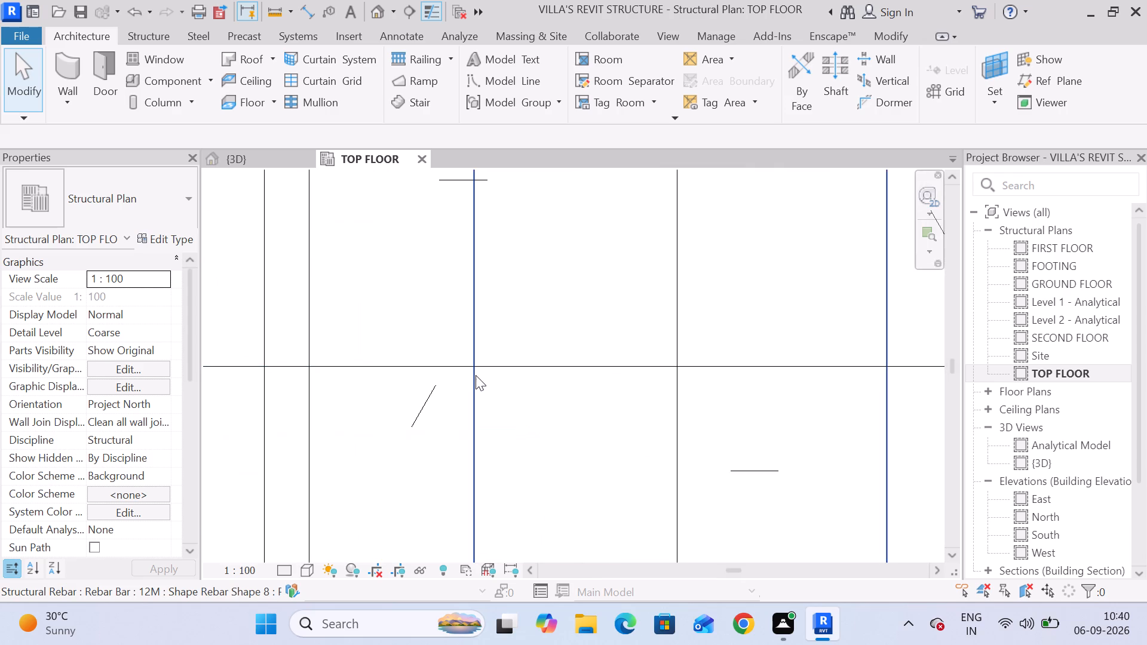
scroll(473, 383, down, 20)
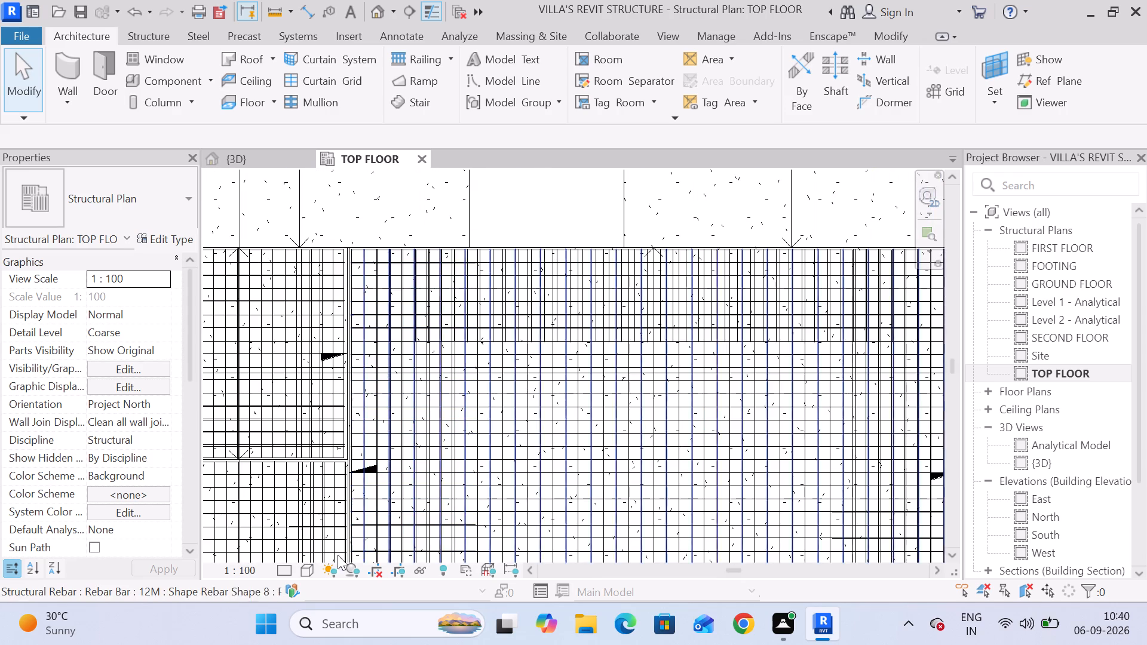
click(287, 570)
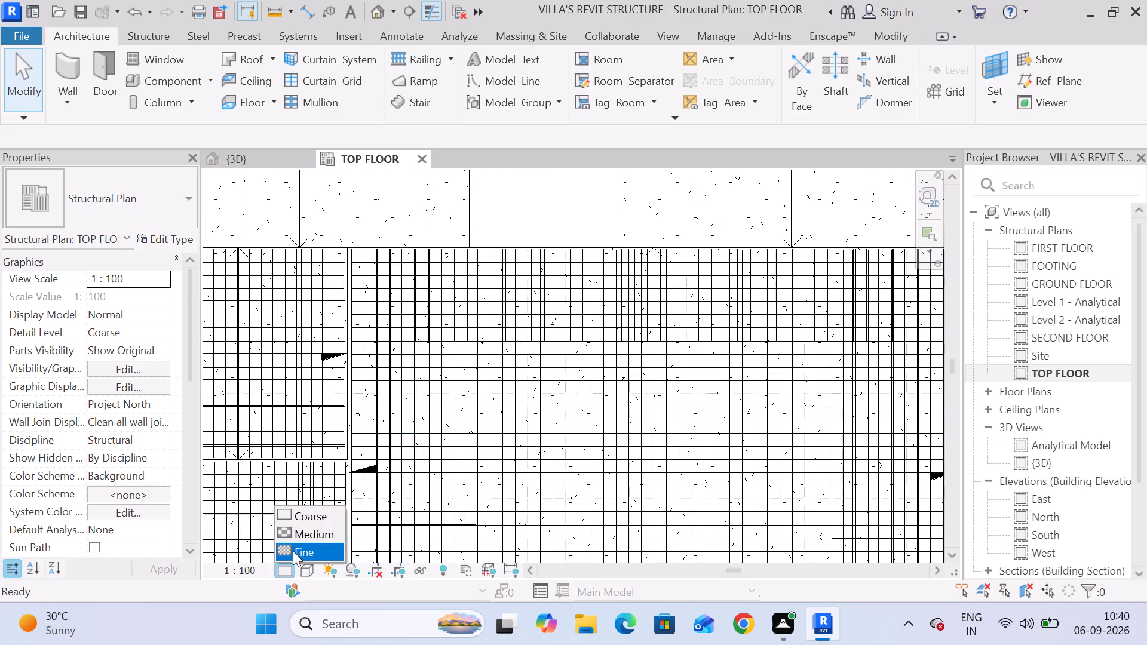
click(304, 537)
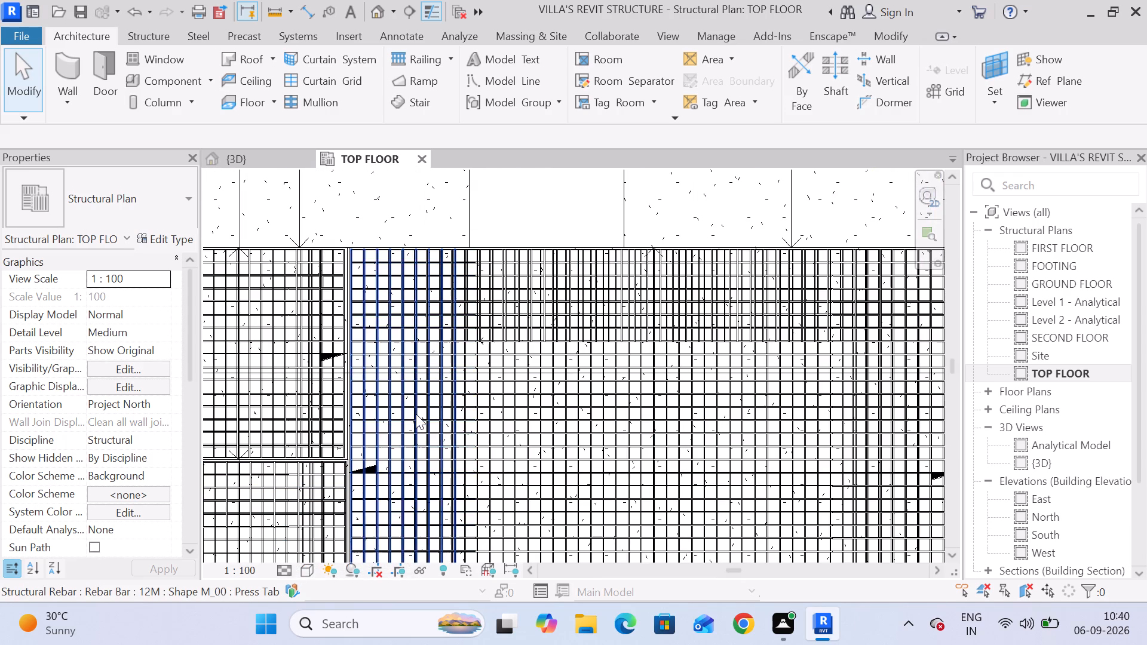
scroll(418, 414, down, 7)
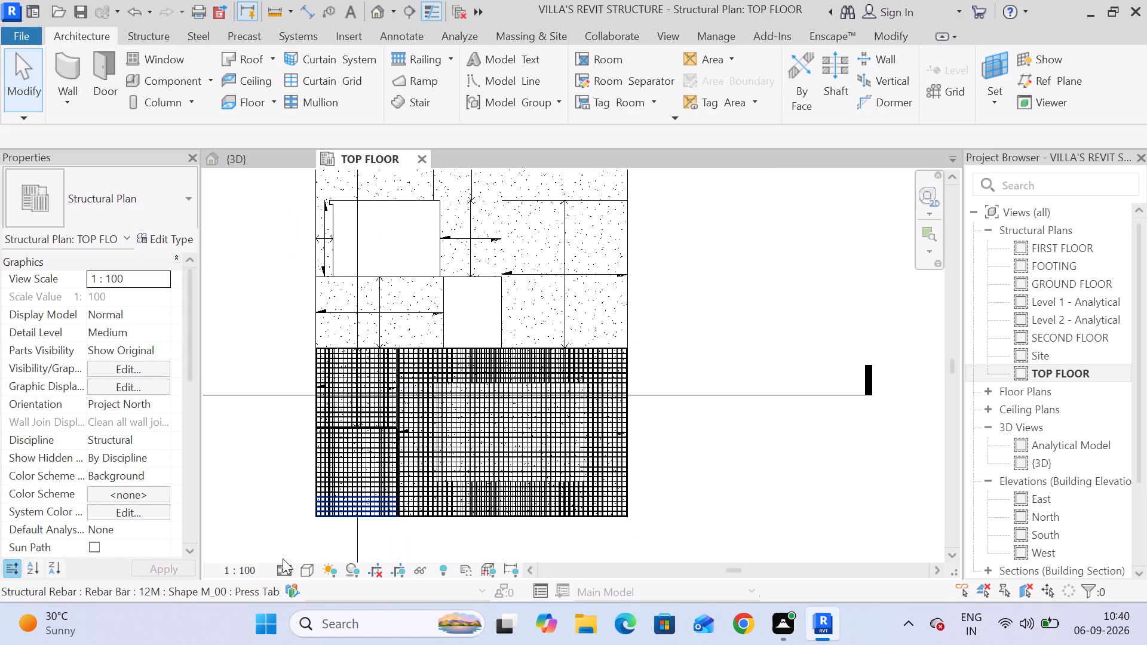
click(287, 567)
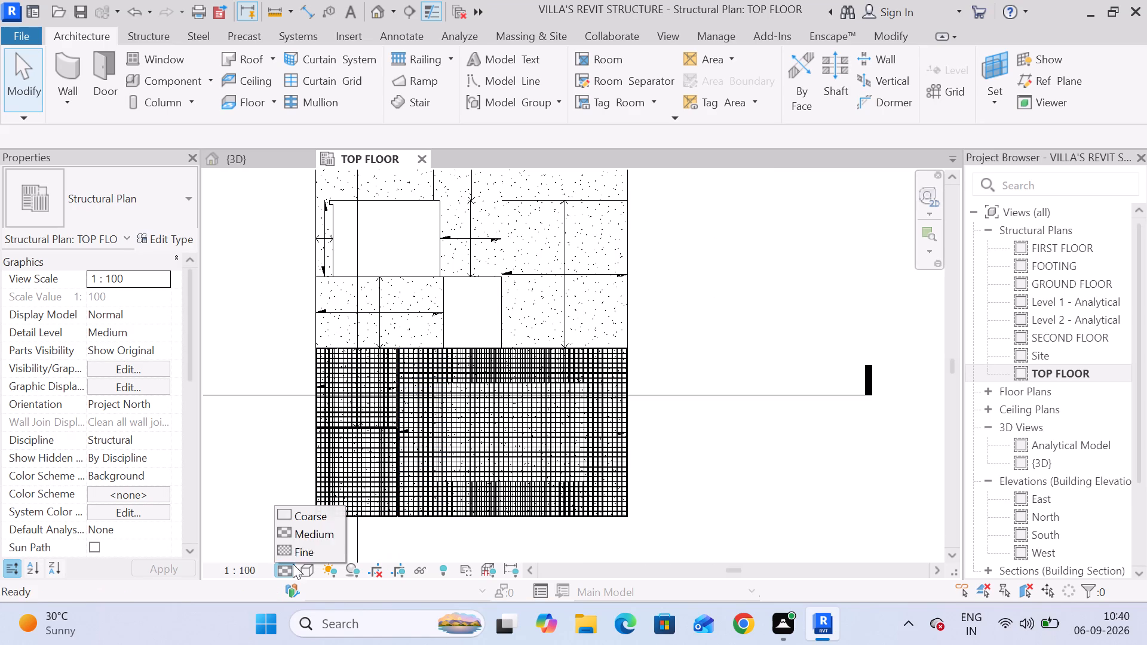
click(298, 554)
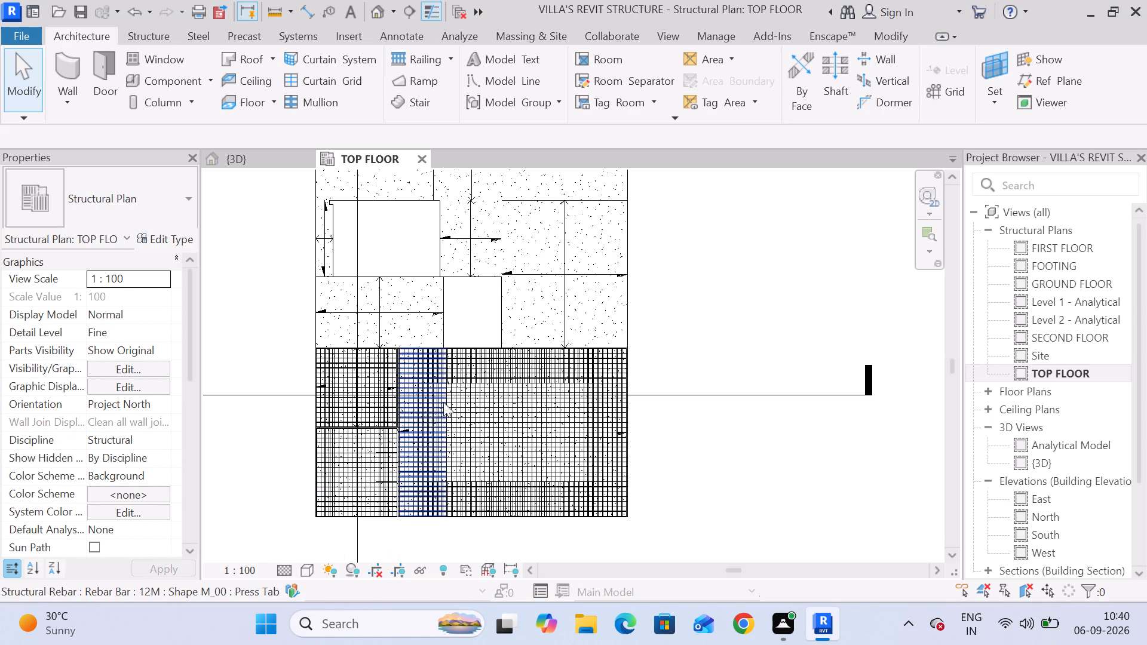
Examine the rebar meshes of the reinforced slabs and the unreinforced slab panels around the two openings on the TOP FLOOR plan.
scroll(464, 377, up, 8)
scroll(404, 398, up, 5)
scroll(421, 438, down, 6)
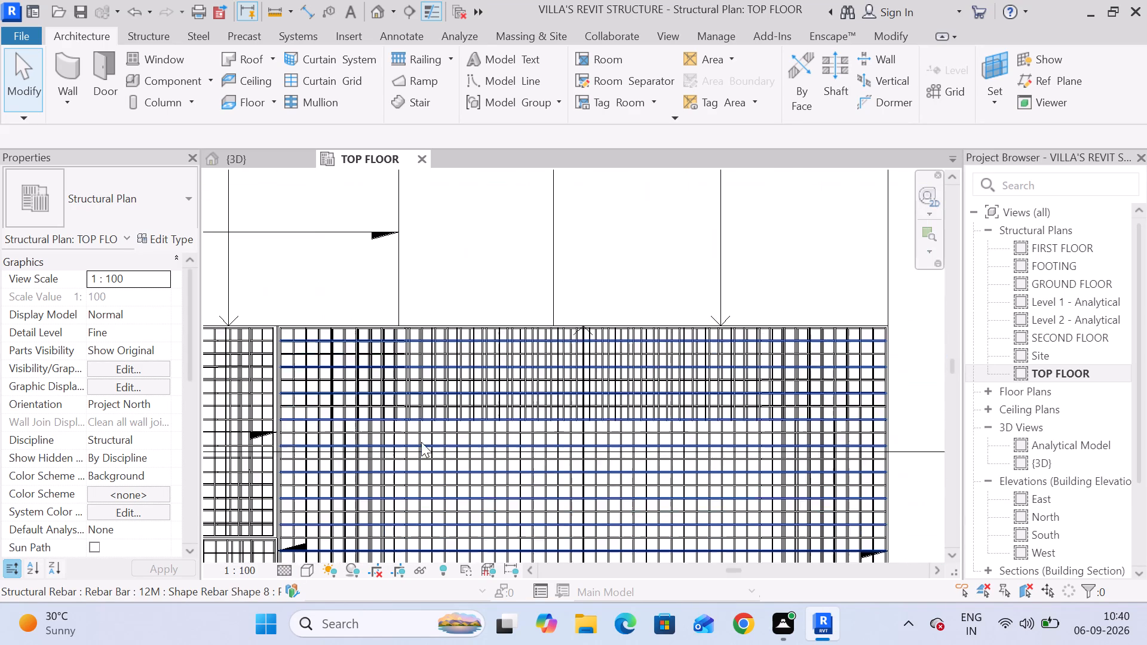
scroll(425, 442, down, 10)
scroll(354, 389, up, 5)
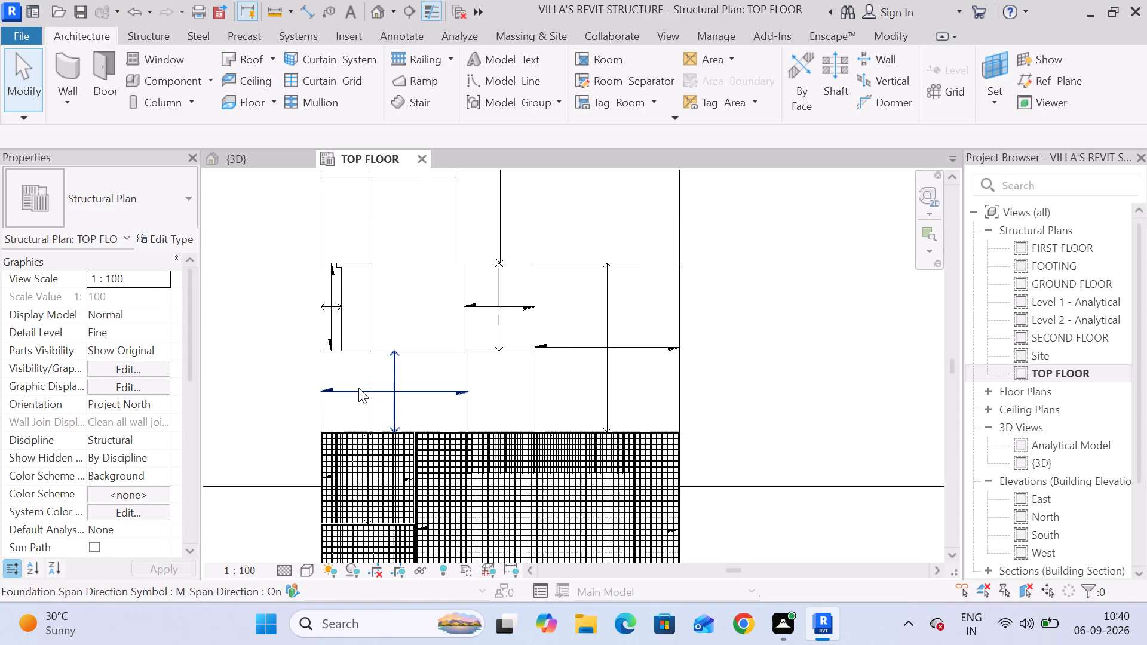
middle_drag(370, 388, 412, 260)
middle_drag(413, 338, 415, 275)
scroll(413, 403, up, 3)
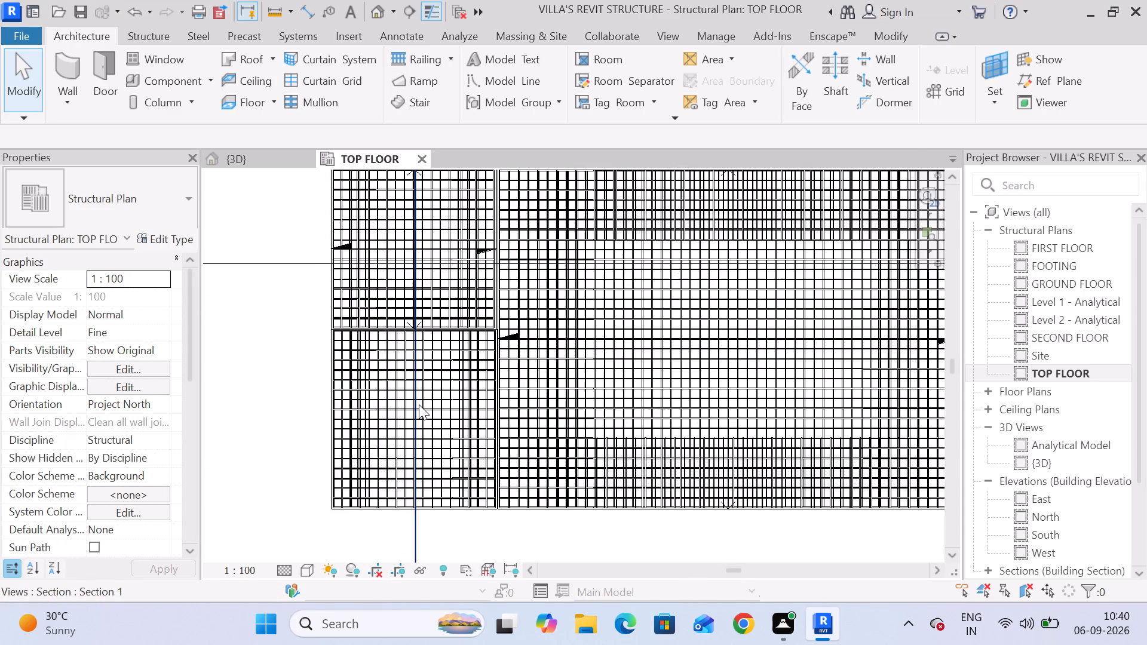
scroll(423, 407, up, 2)
scroll(430, 430, down, 8)
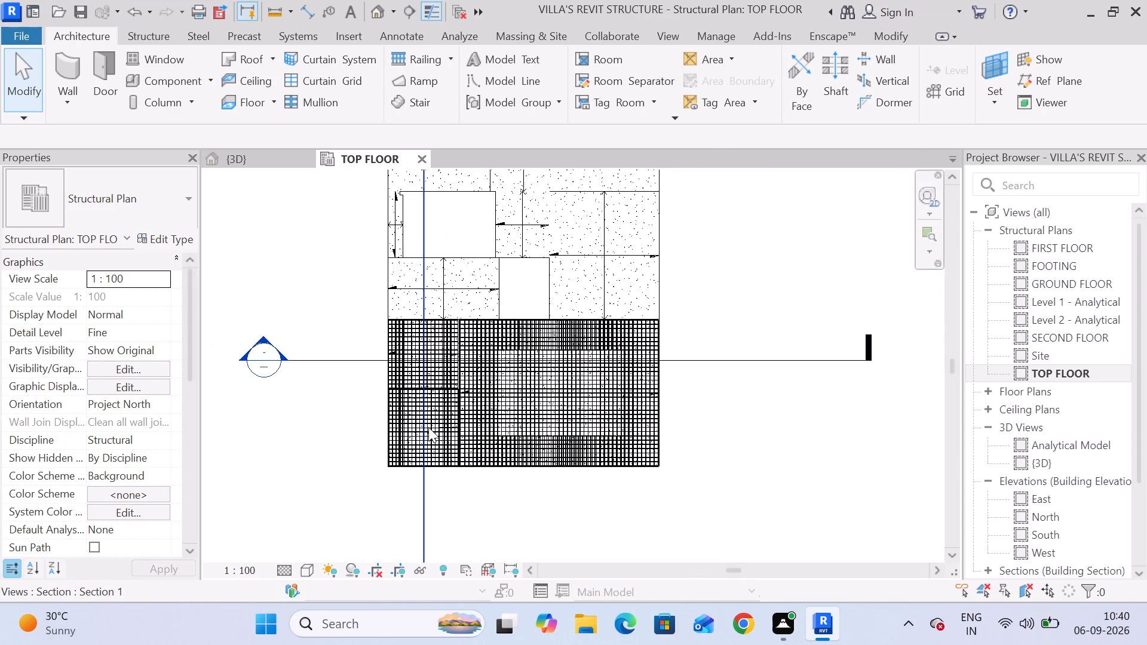
middle_drag(459, 311, 458, 477)
middle_drag(478, 417, 478, 416)
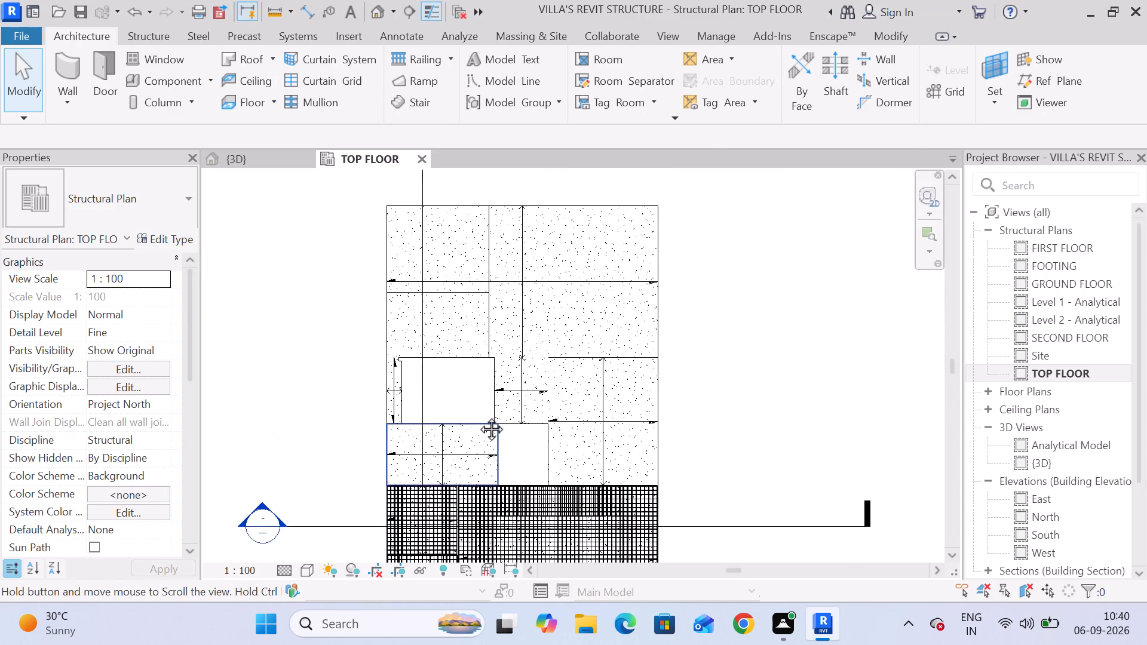
middle_drag(478, 416, 483, 352)
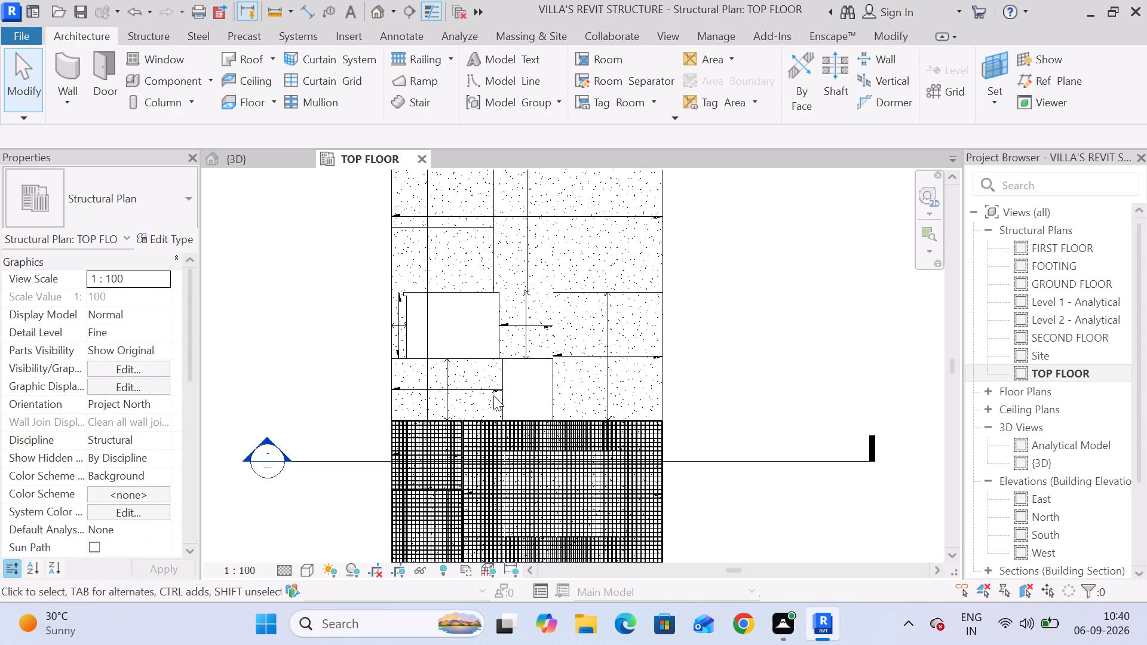
Inspect up close the corner where the small middle slab meets the larger slab panel beside the two openings.
click(551, 372)
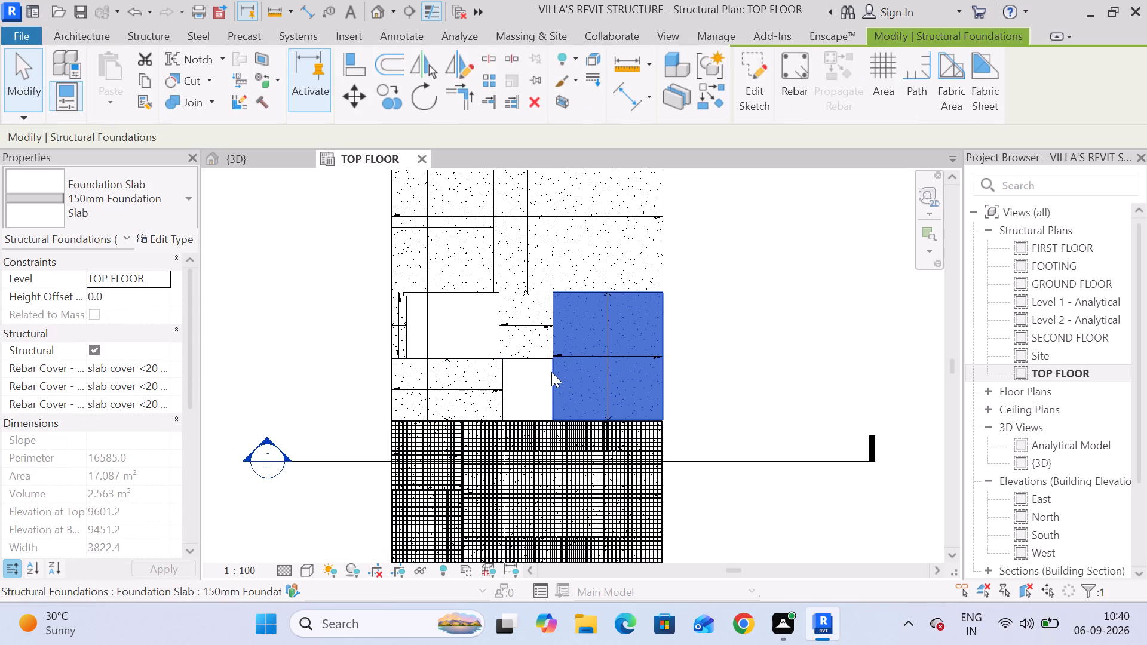
scroll(558, 334, up, 6)
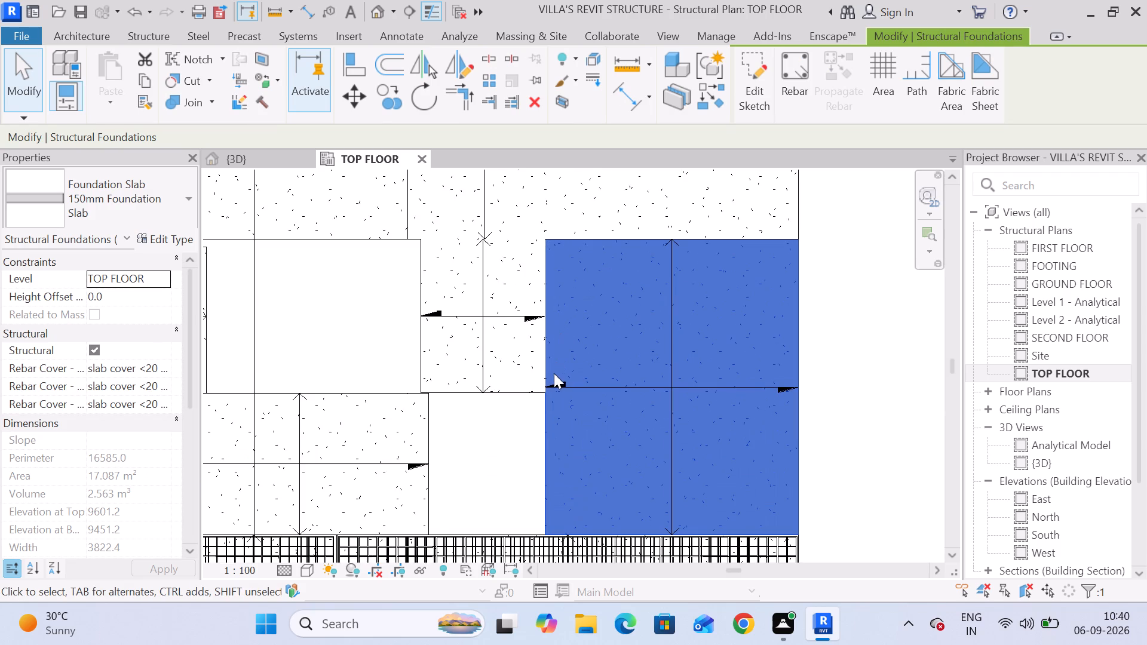
scroll(554, 373, up, 20)
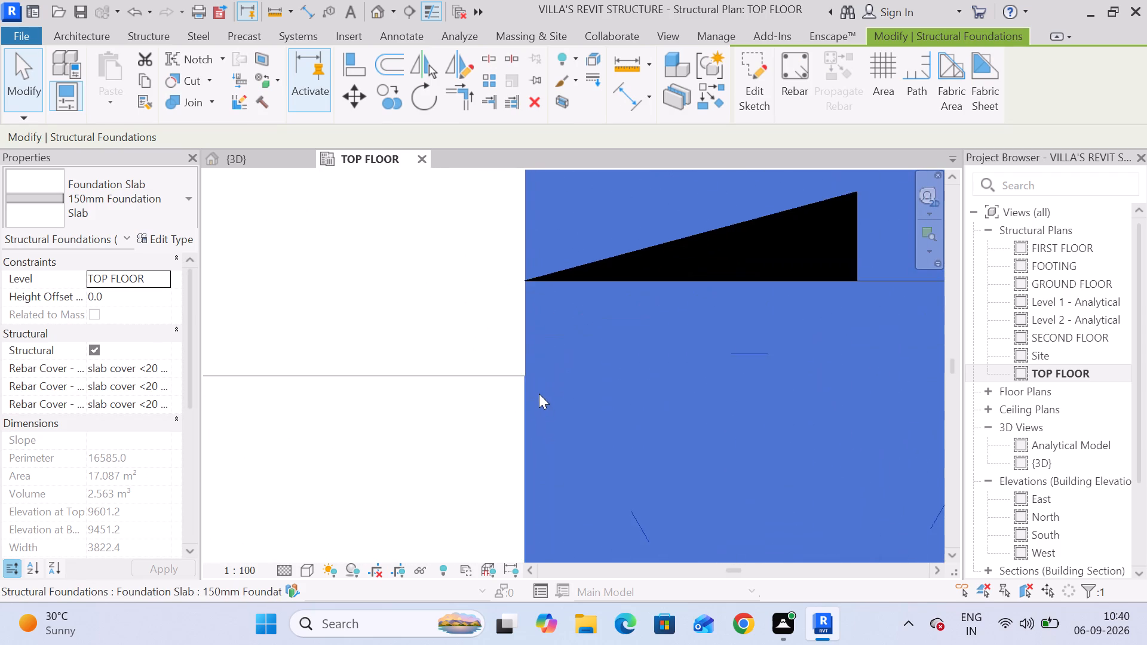
scroll(539, 394, up, 5)
click(487, 370)
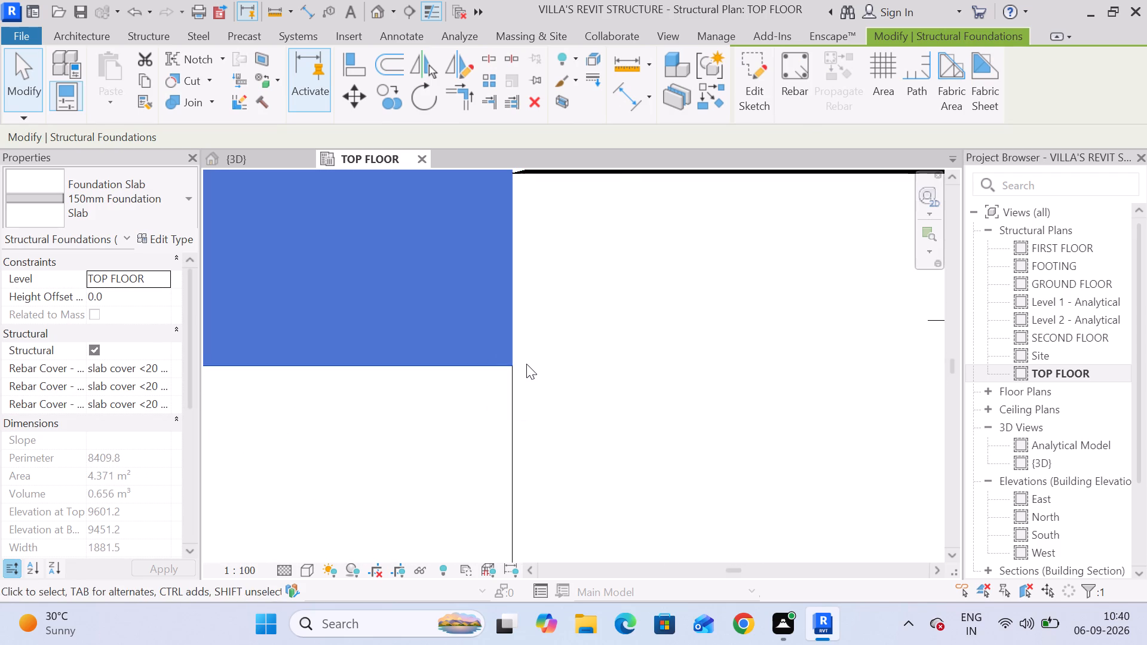
scroll(528, 361, up, 9)
scroll(498, 380, up, 15)
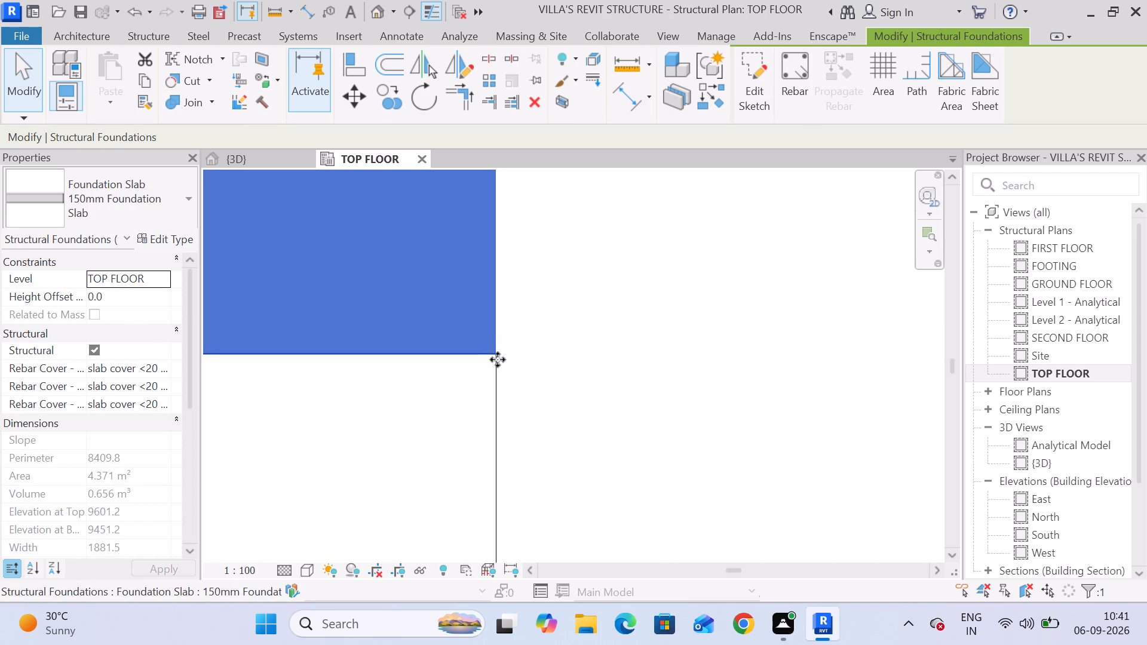
scroll(498, 360, up, 19)
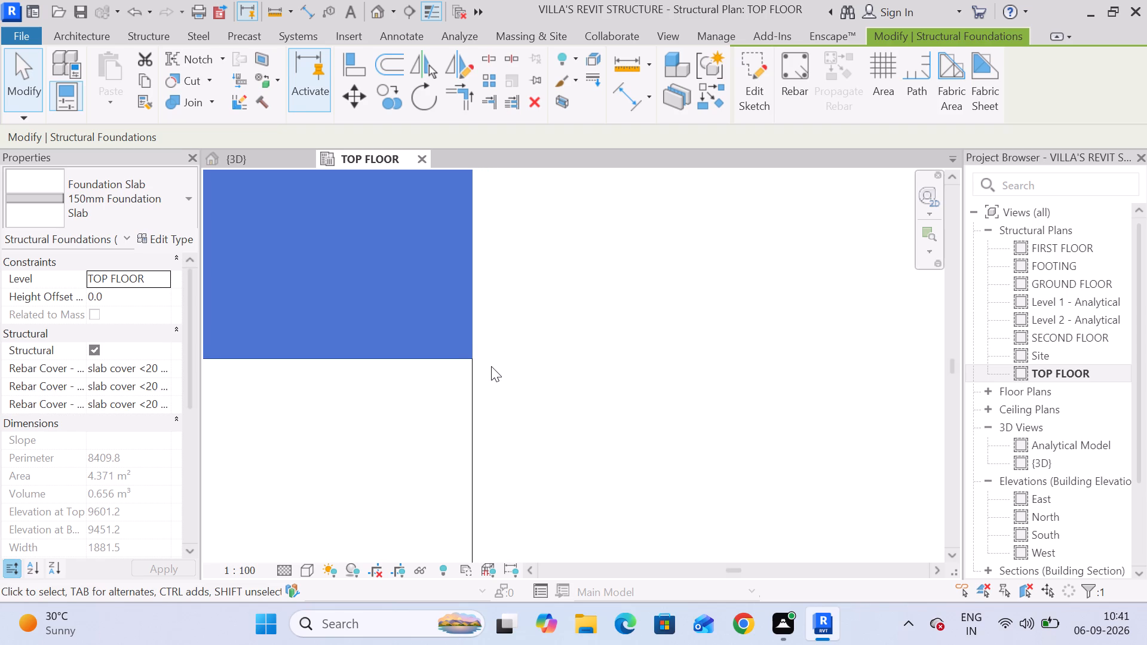
scroll(491, 366, down, 20)
scroll(491, 366, down, 16)
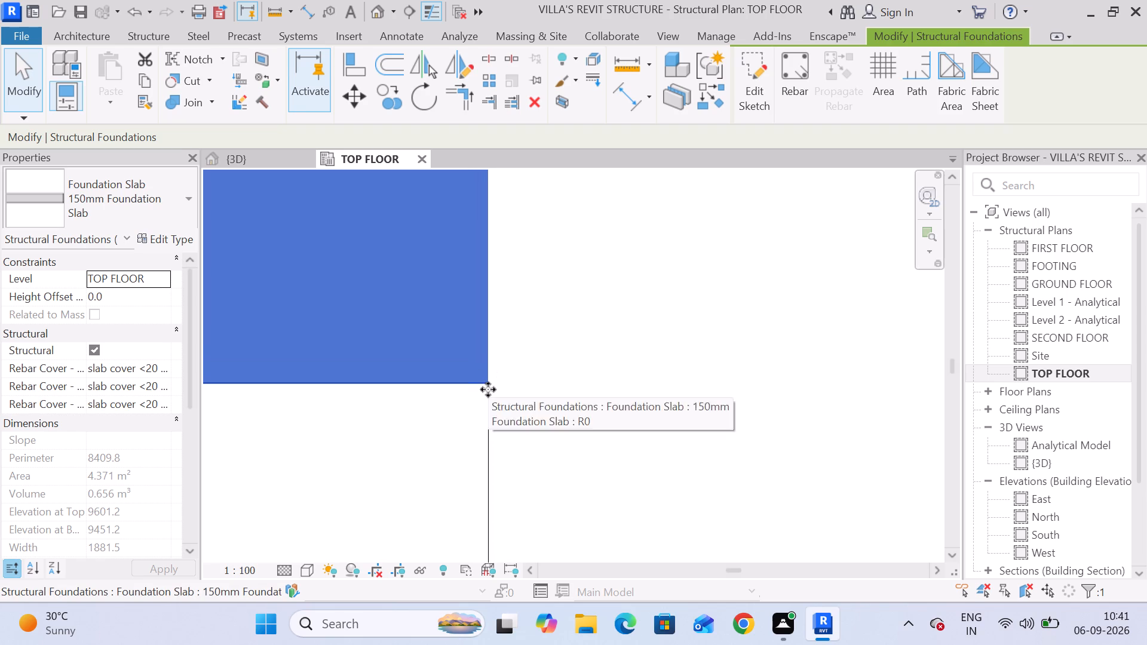
scroll(488, 389, down, 20)
scroll(488, 389, down, 18)
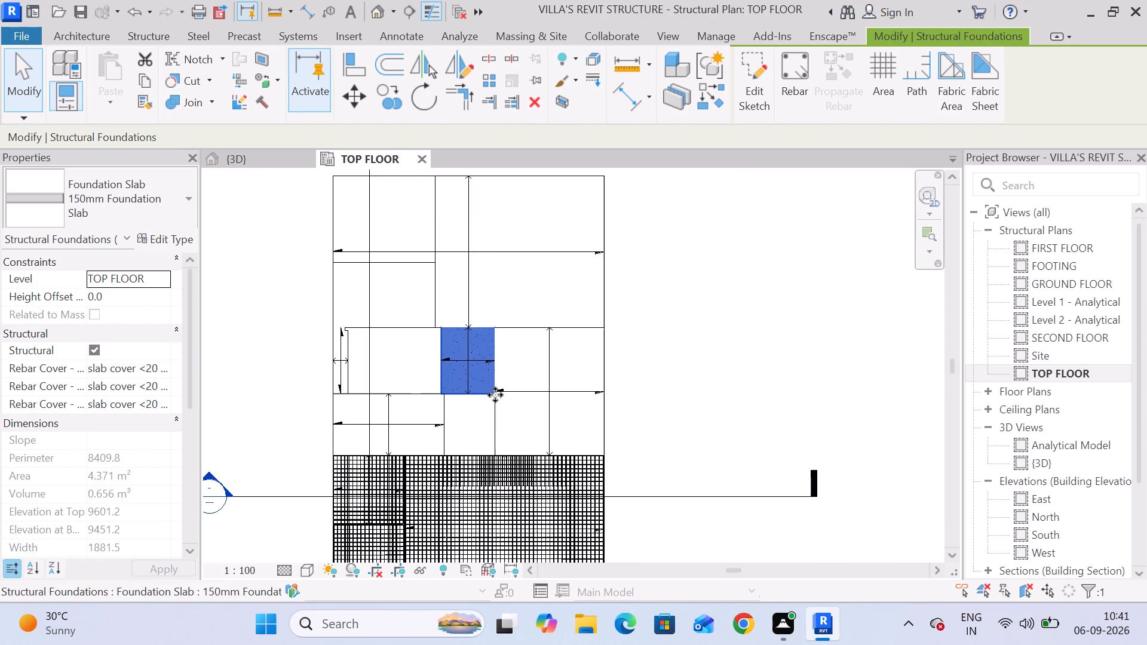
click(472, 419)
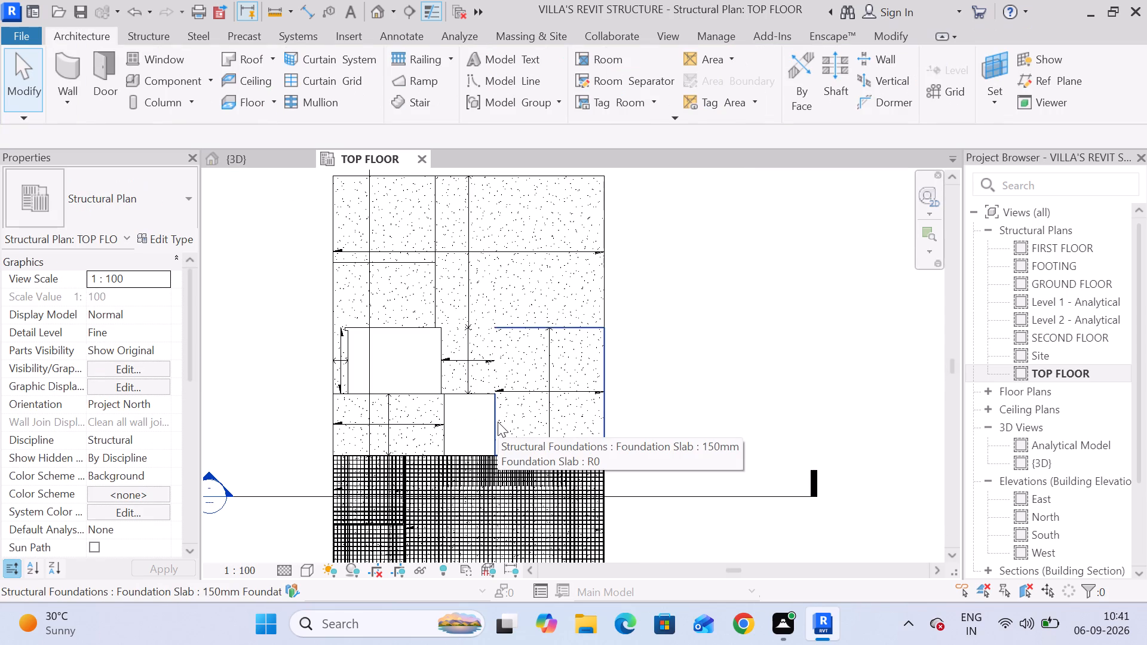
Edit the small middle slab's boundary sketch, moving its right edge away from the adjoining slab to a width of about 1860 mm.
click(484, 393)
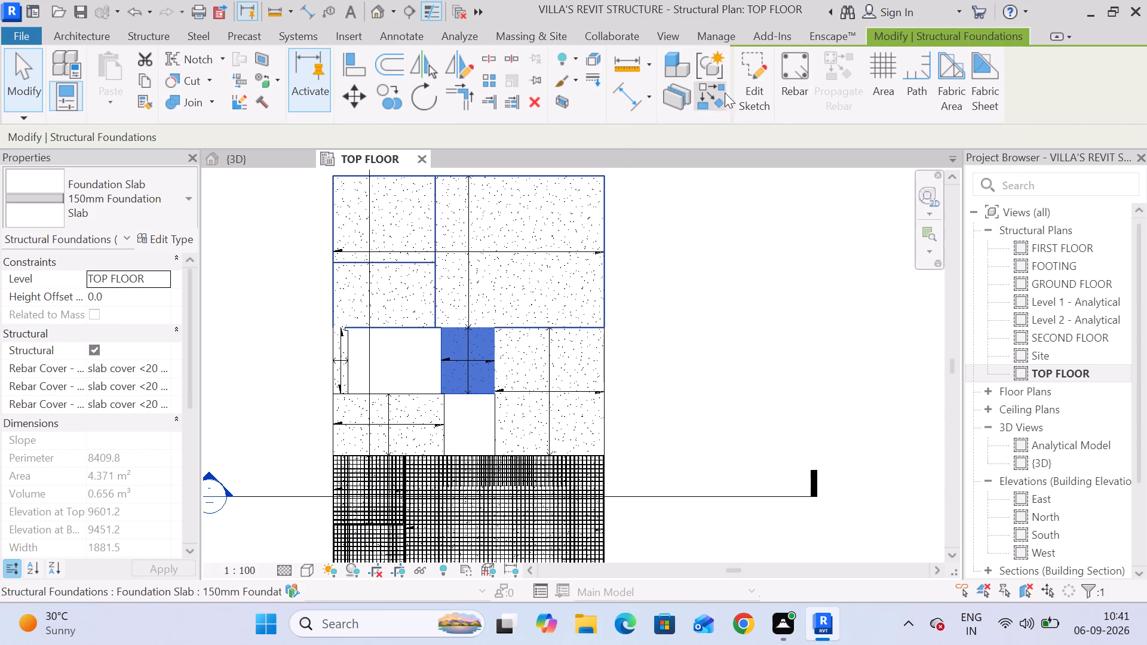
click(746, 85)
scroll(498, 377, up, 13)
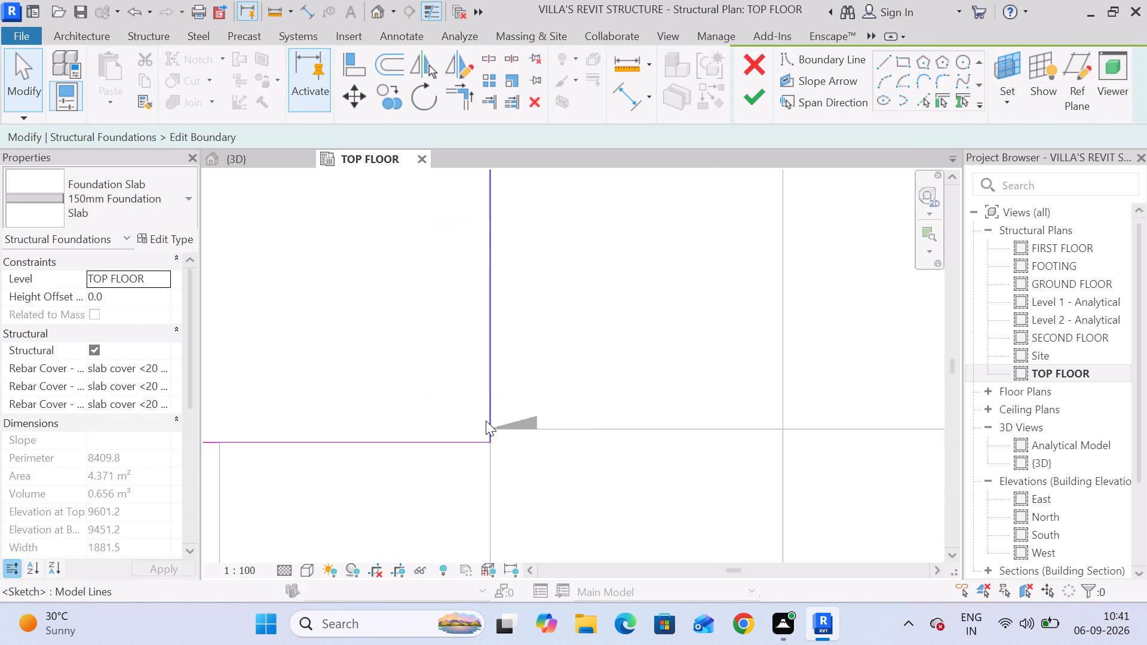
scroll(486, 420, up, 9)
click(496, 293)
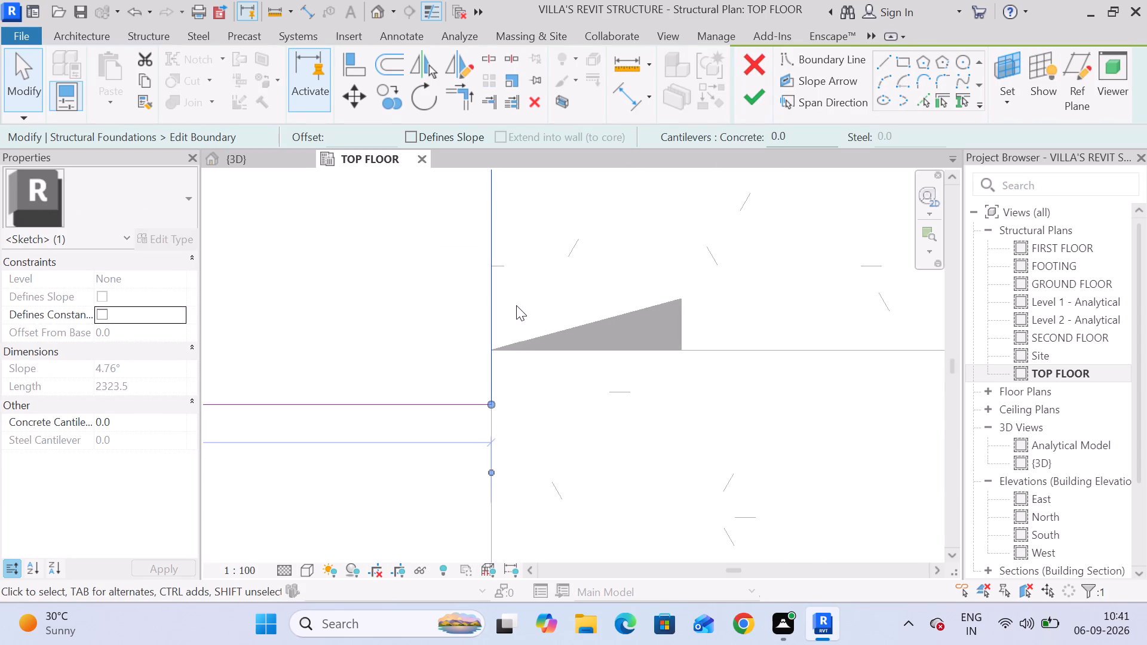
scroll(484, 306, down, 9)
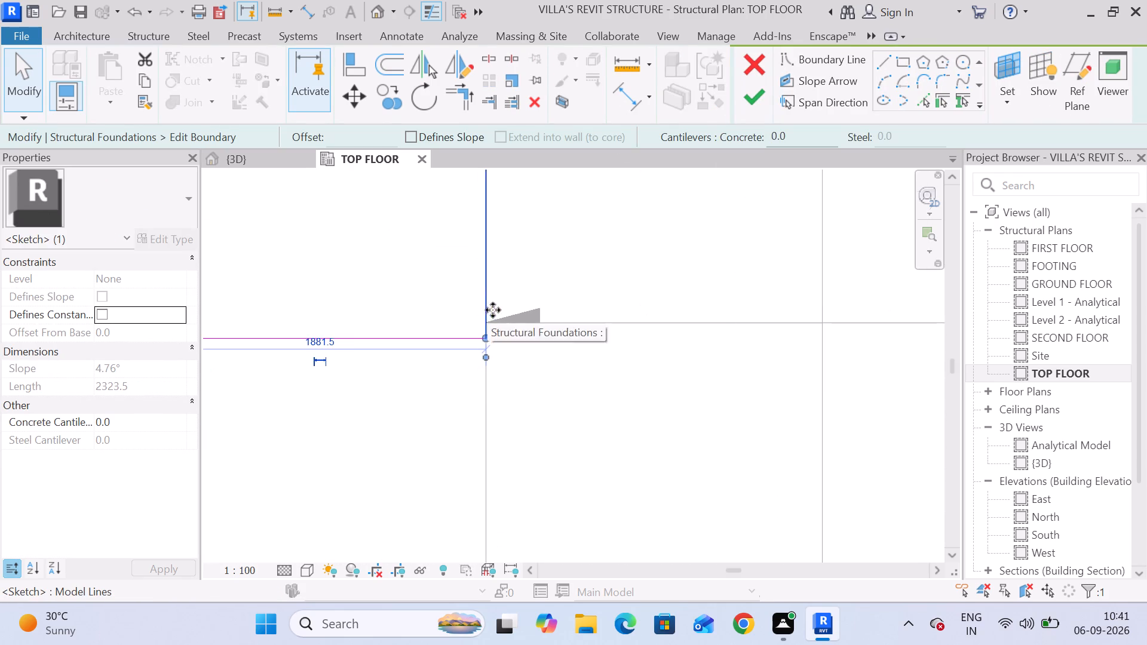
scroll(496, 308, down, 4)
middle_drag(536, 269, 536, 350)
middle_click(536, 358)
scroll(543, 357, down, 5)
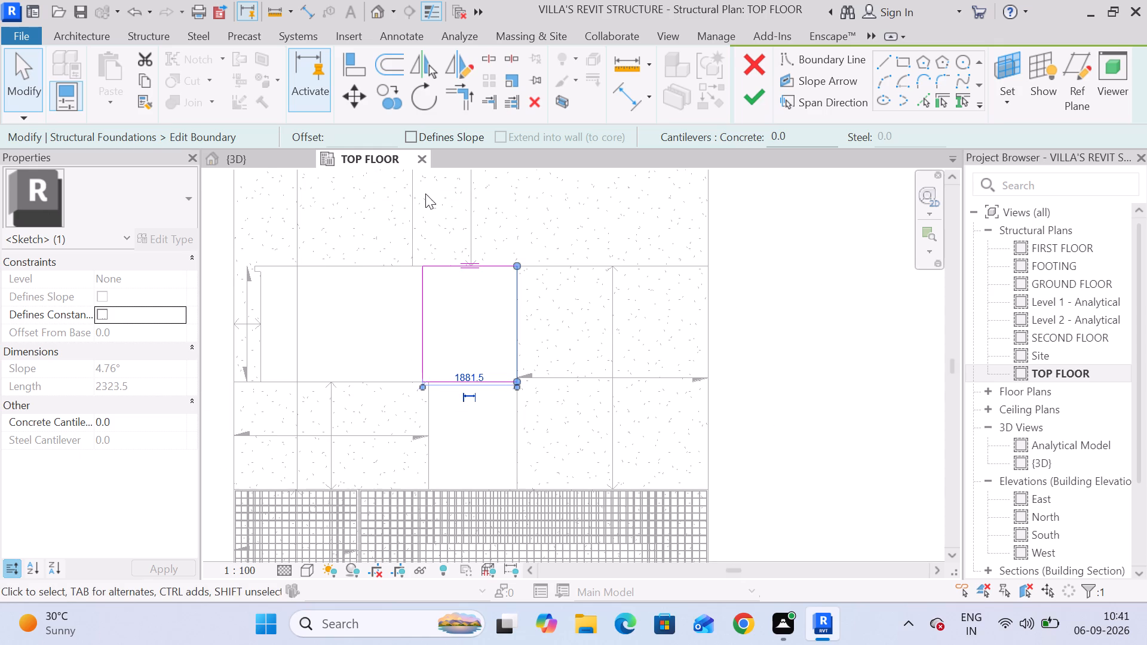
click(336, 128)
click(341, 135)
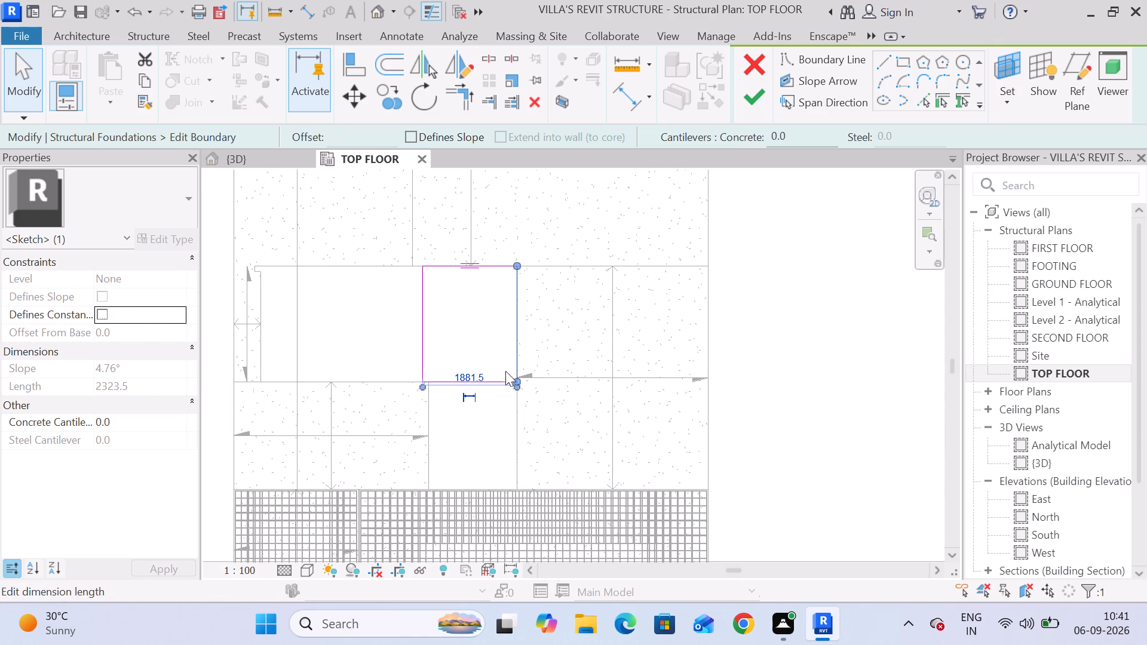
scroll(520, 383, up, 9)
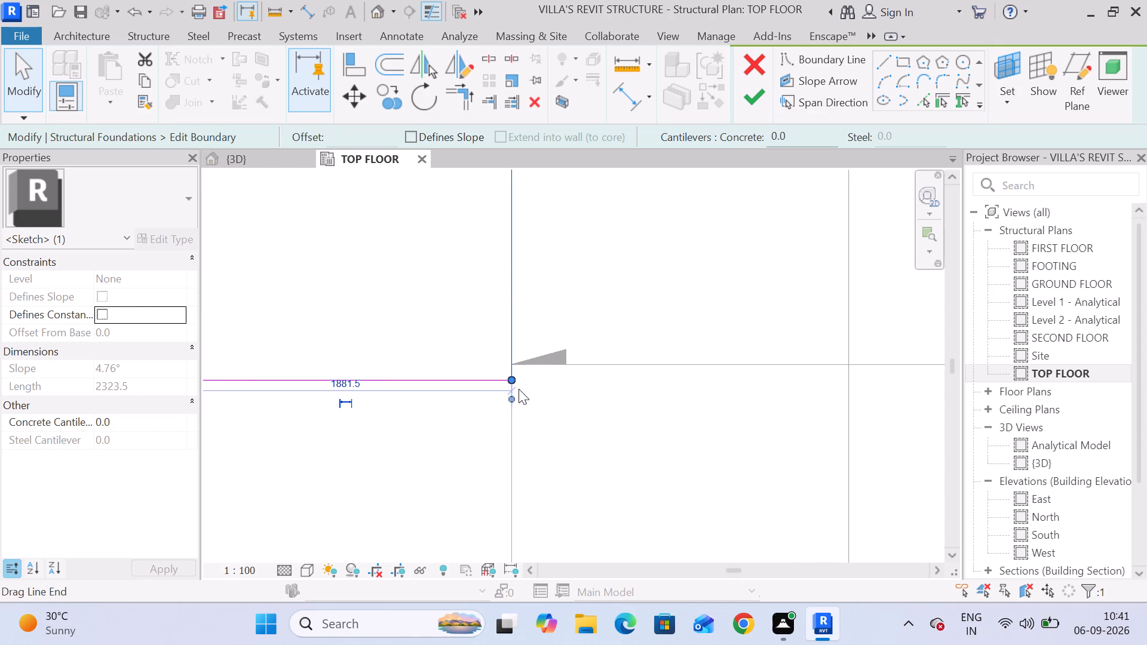
scroll(516, 394, up, 5)
middle_drag(510, 382, 692, 331)
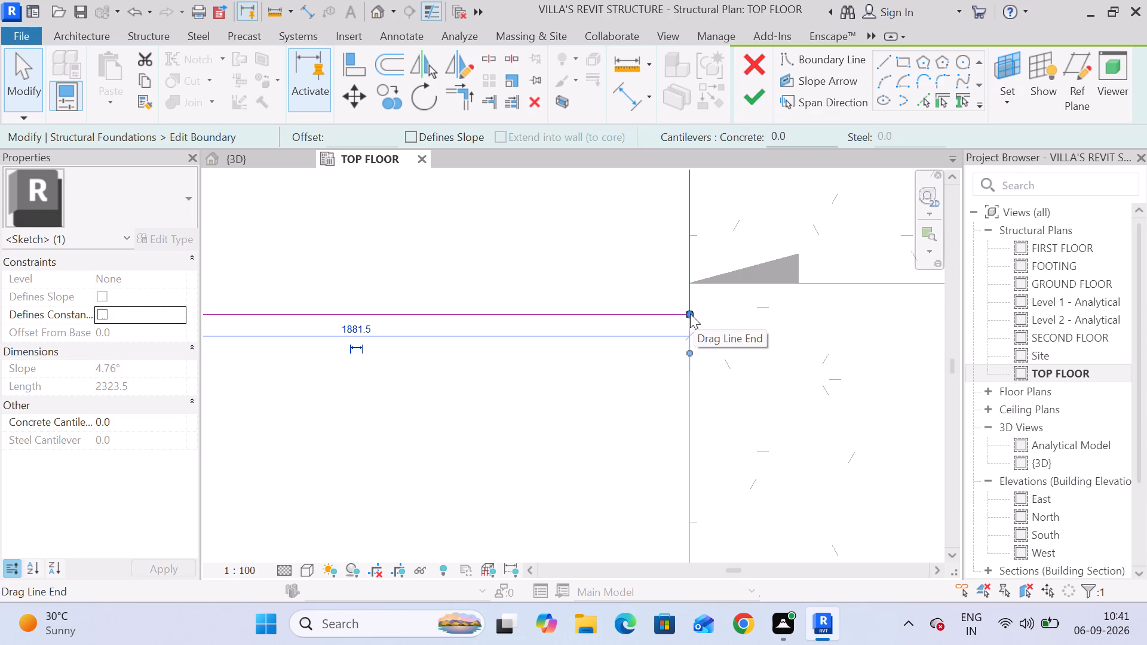
drag(690, 314, 680, 314)
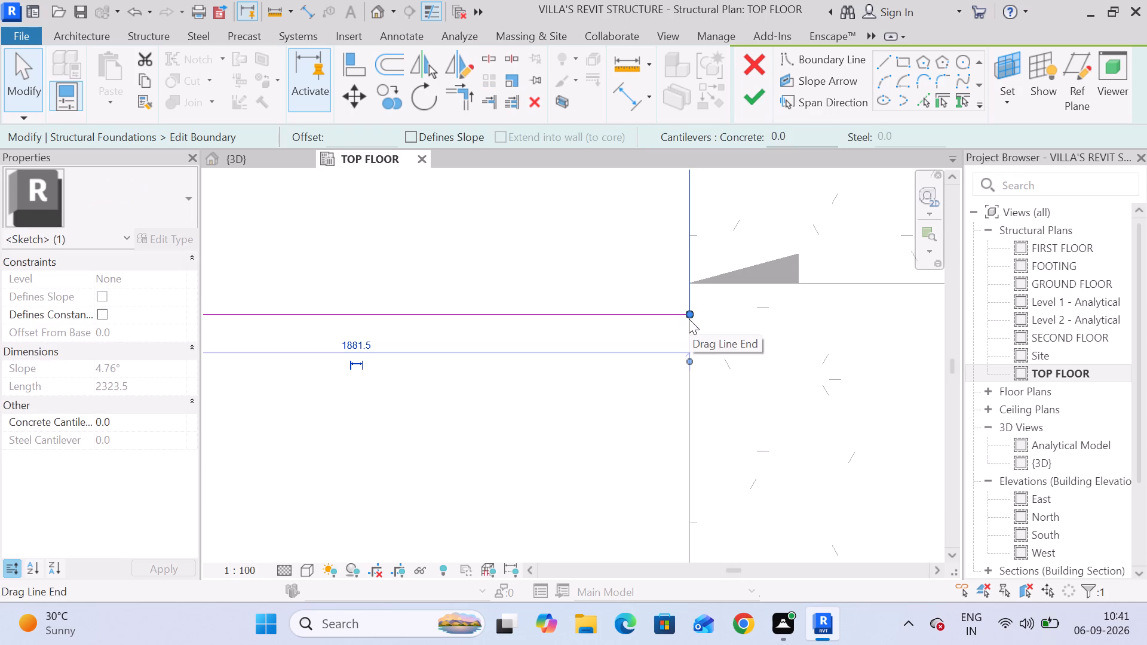
drag(692, 262, 672, 262)
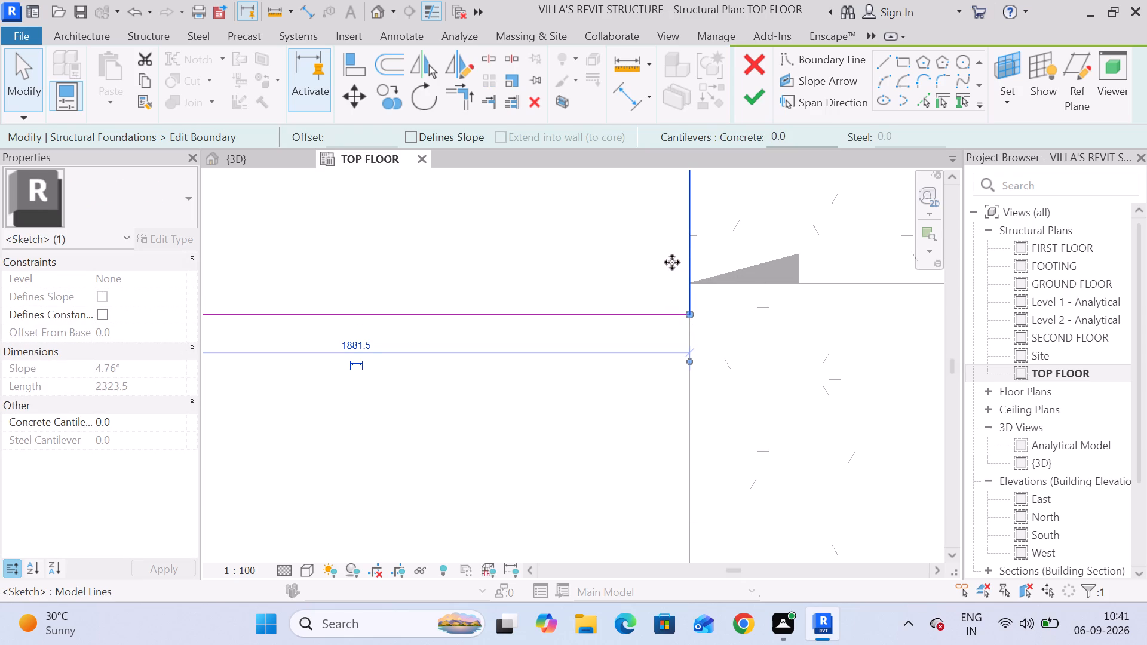
drag(672, 262, 683, 265)
scroll(703, 307, up, 11)
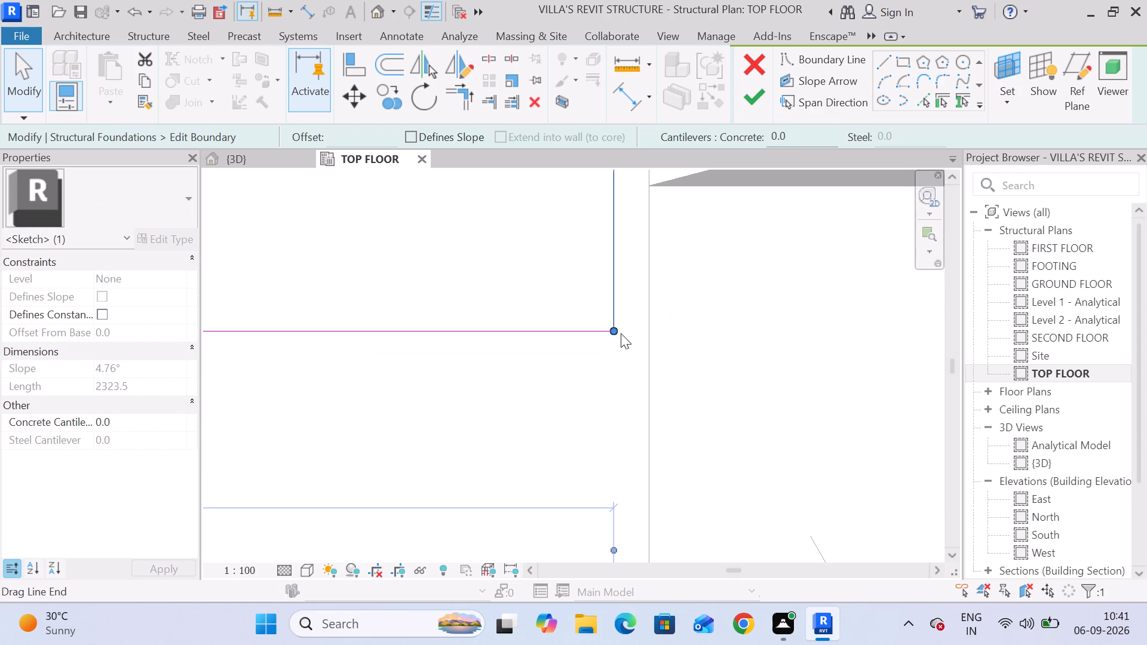
drag(615, 328, 640, 331)
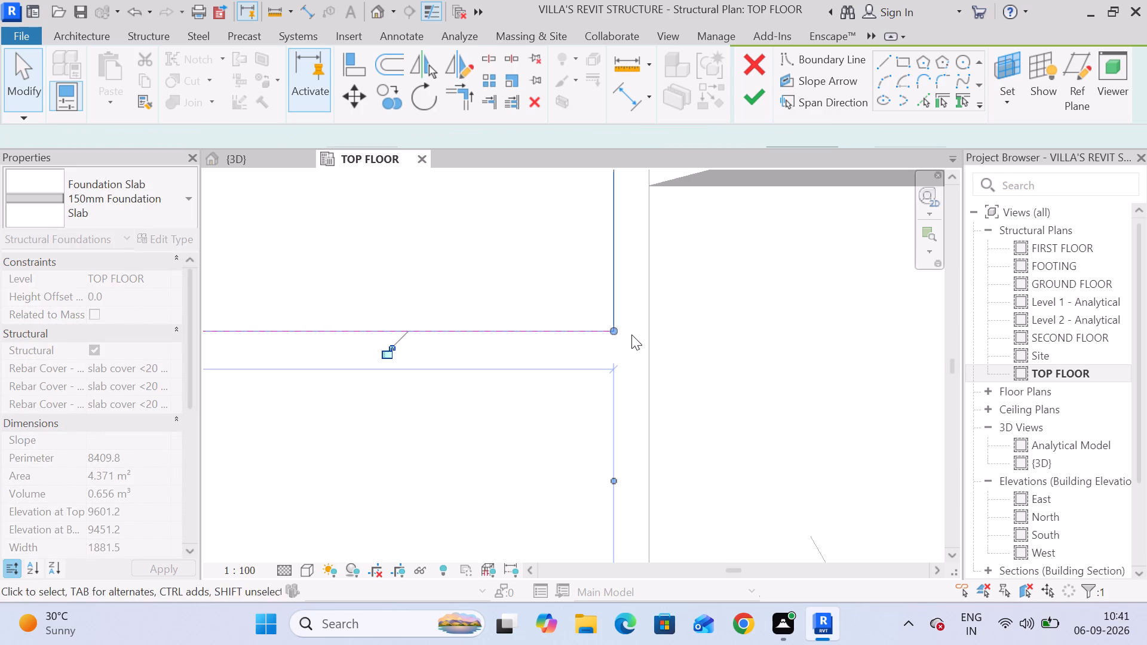
Nudge the middle slab's right edge back toward the adjoining slab until the width is about 1879.4 mm, and finish the boundary sketch.
scroll(620, 332, down, 9)
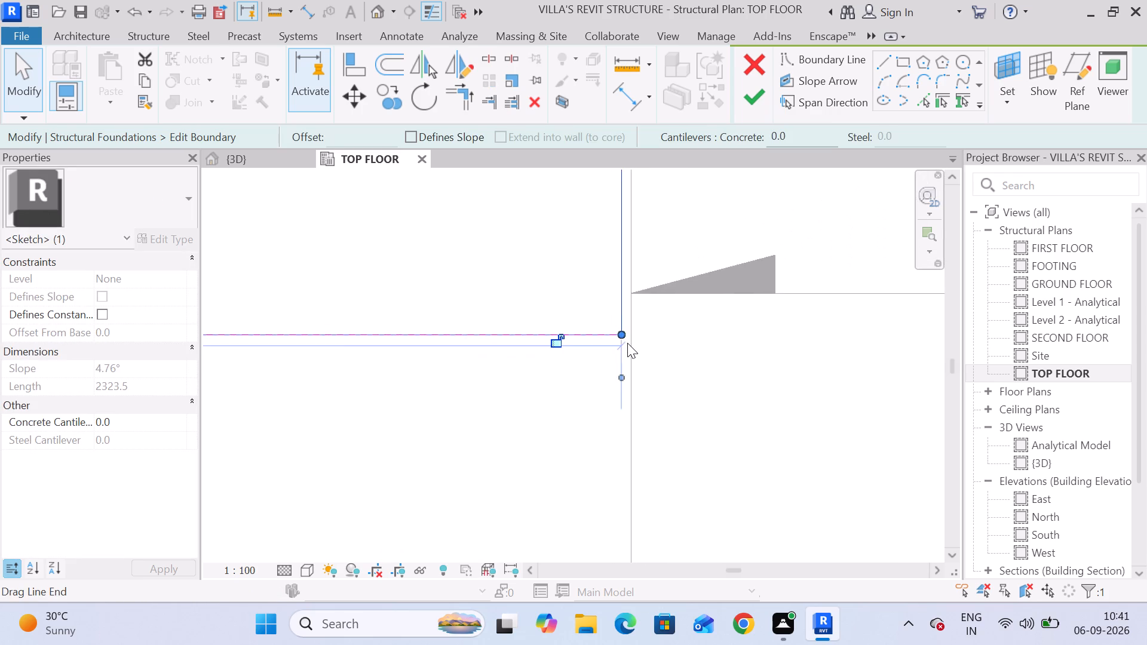
scroll(627, 343, down, 6)
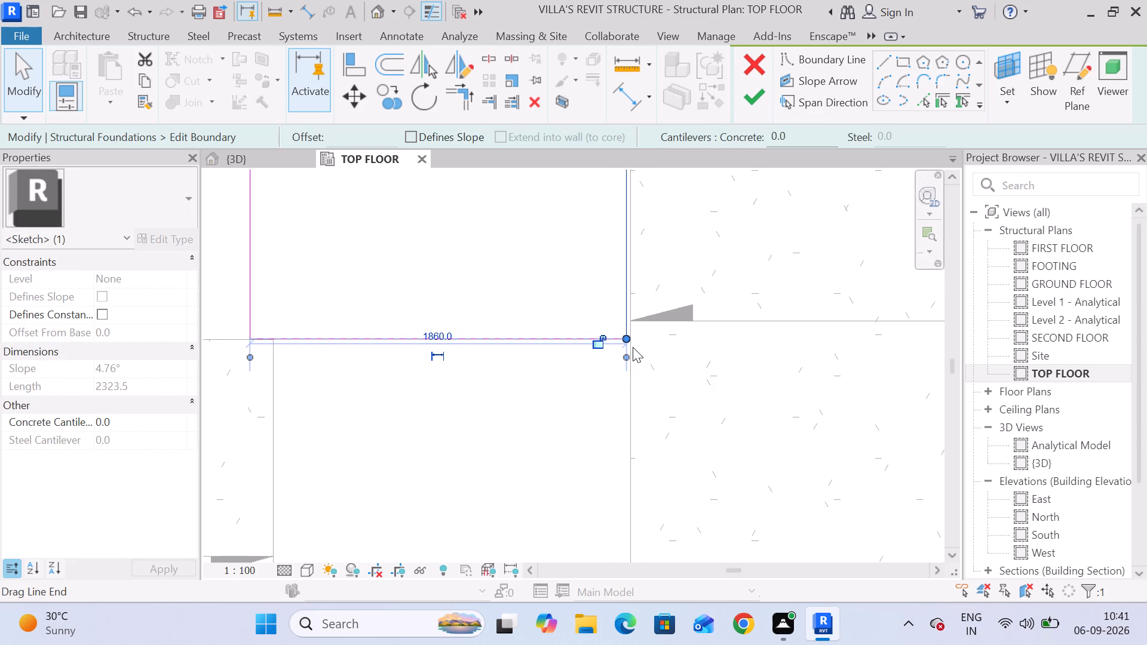
scroll(631, 338, down, 10)
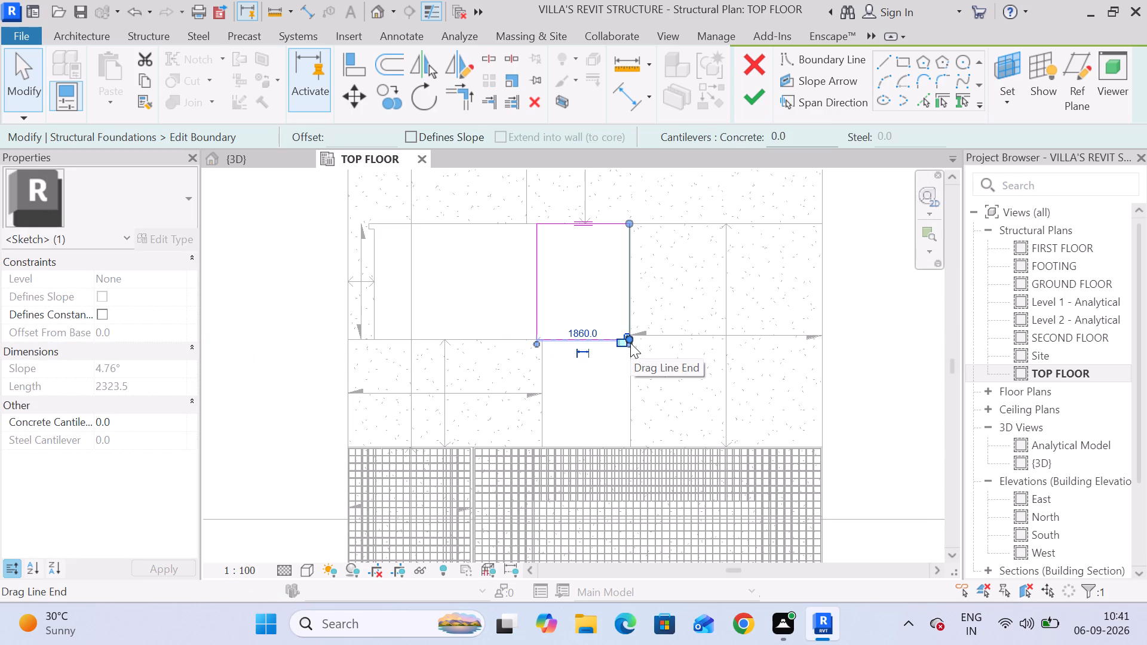
scroll(641, 266, up, 19)
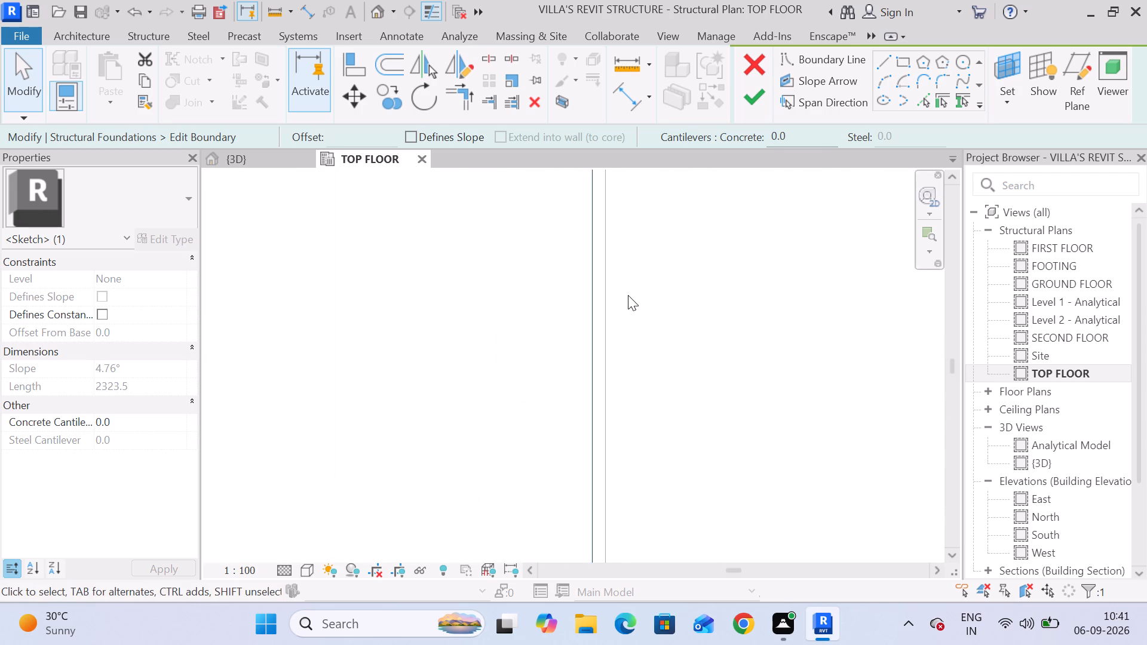
scroll(650, 295, down, 6)
key(Right)
key(Right)
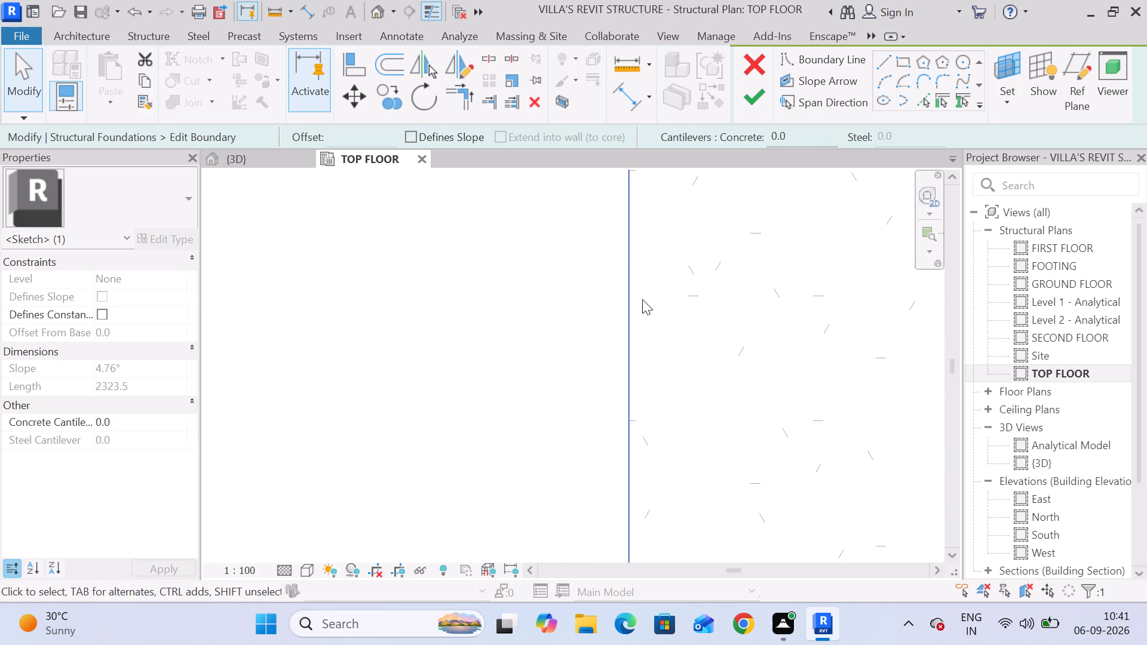
key(Left)
scroll(634, 310, up, 14)
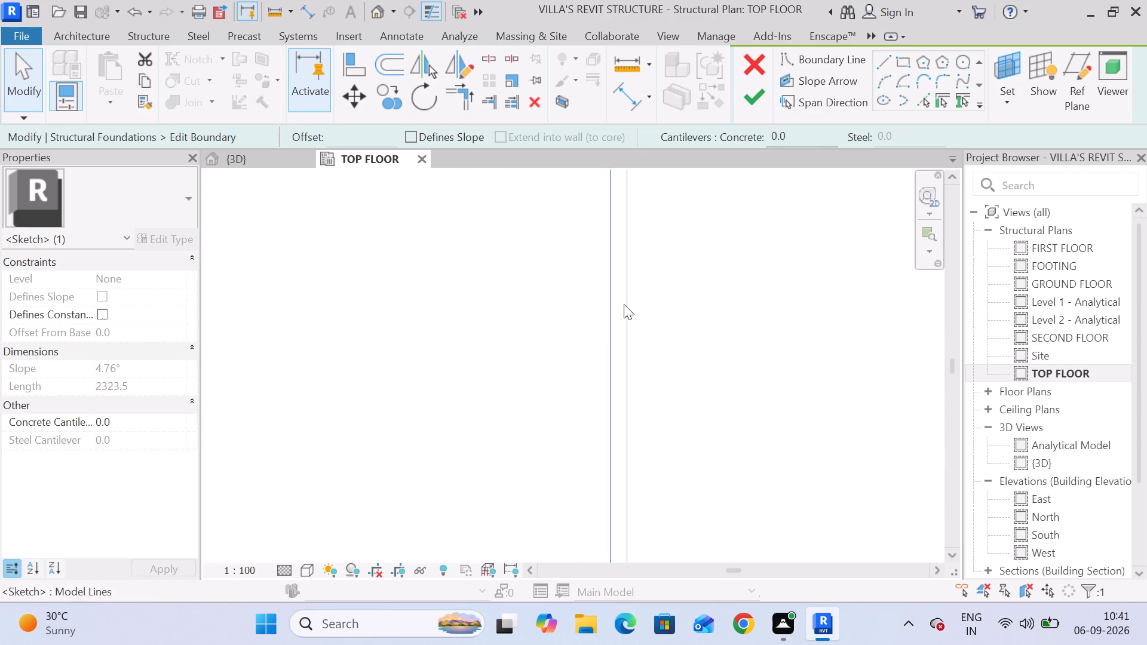
scroll(624, 304, up, 9)
key(Right)
key(Right)
key(Right)
key(Right)
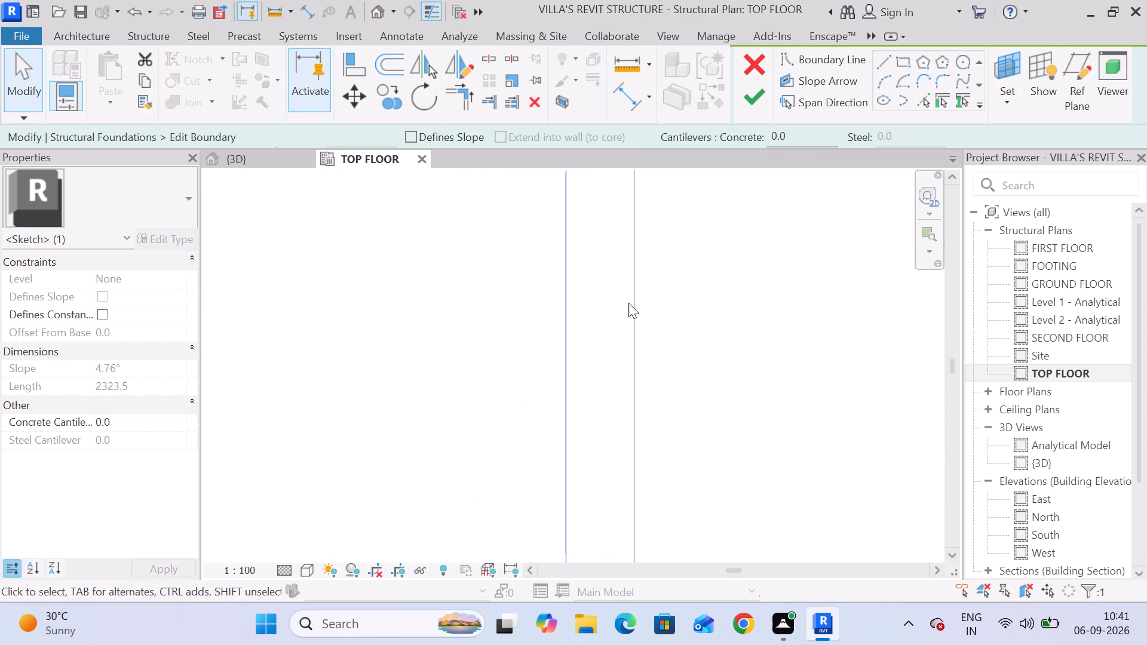
key(Right)
key(Right)
key(Right)
key(Right)
key(Right)
key(Right)
key(Right)
key(Right)
key(Right)
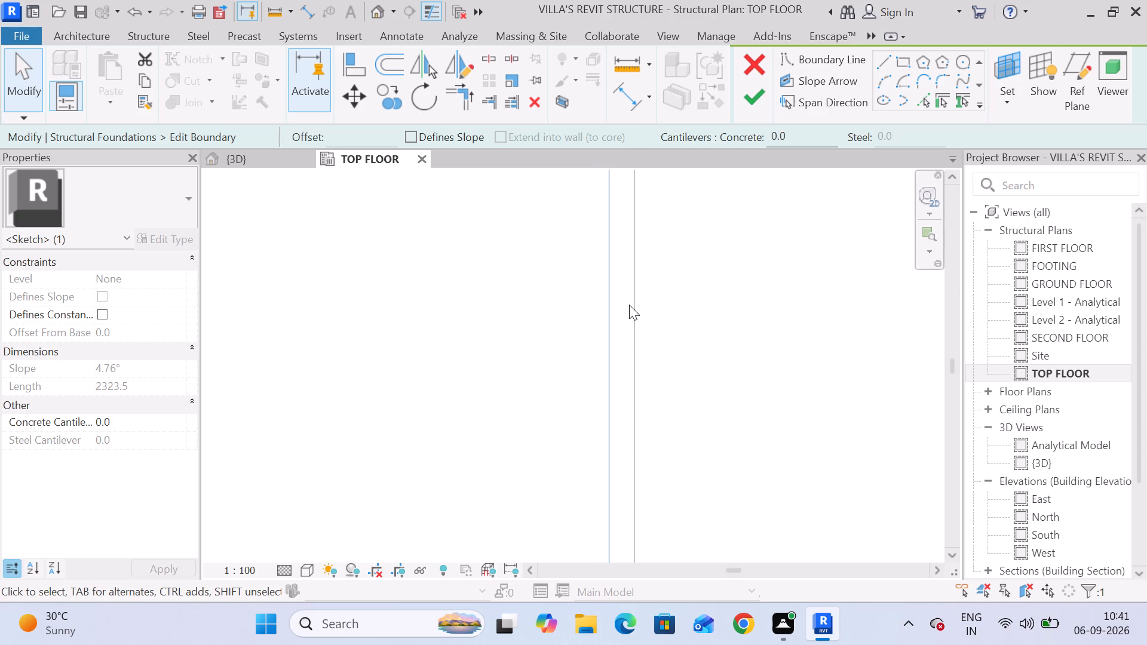
key(Right)
key(Right)
scroll(619, 326, down, 20)
scroll(619, 326, down, 1)
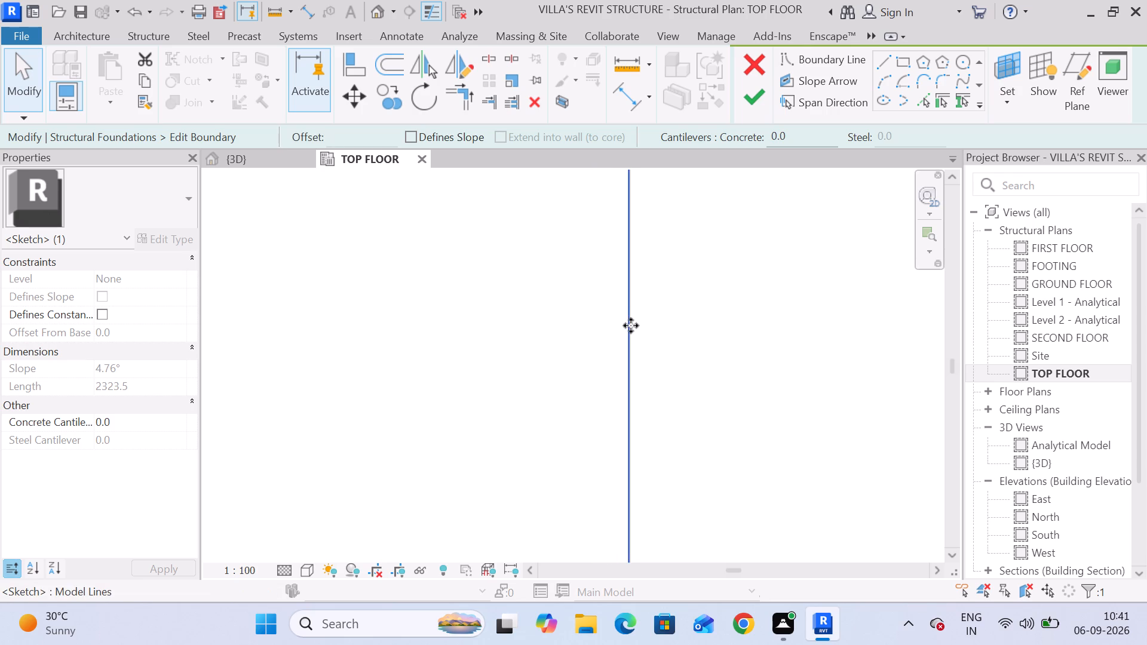
scroll(631, 325, down, 16)
click(741, 91)
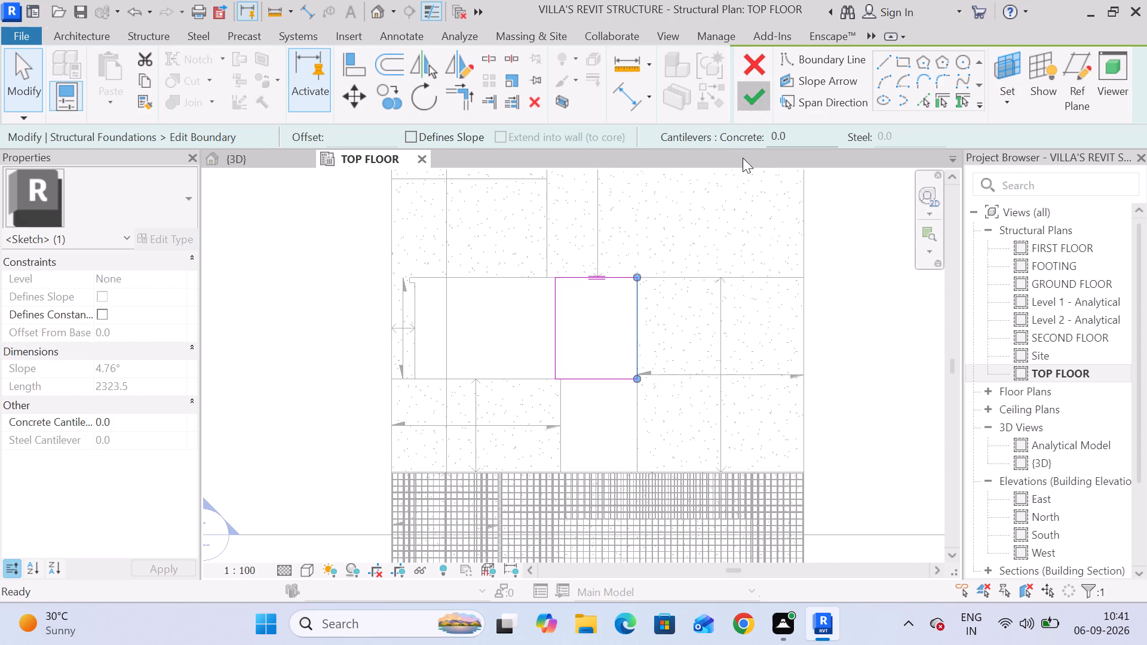
click(902, 296)
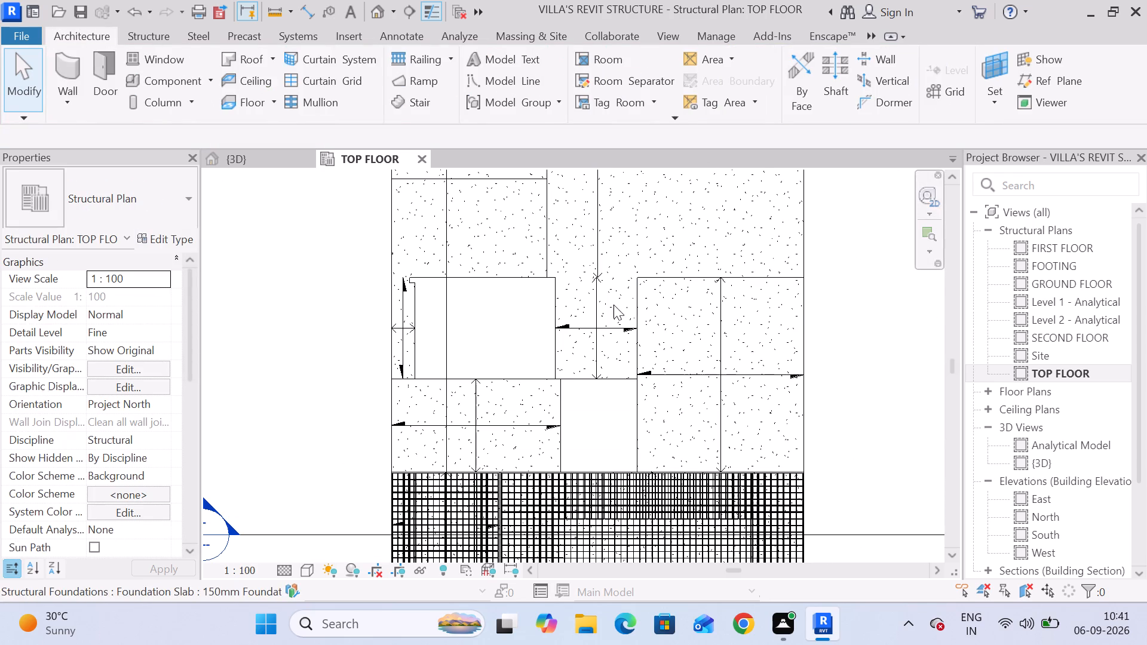
Reopen the middle slab's boundary sketch and nudge its top edge down, away from the larger slab above.
click(548, 290)
scroll(567, 282, up, 2)
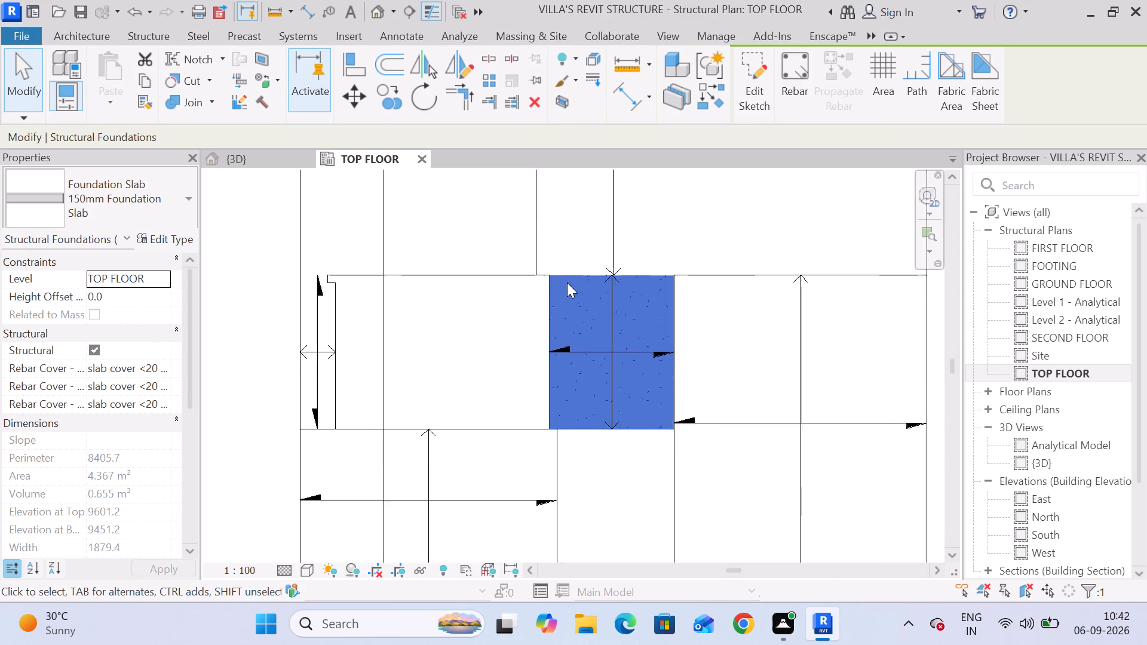
scroll(567, 282, up, 13)
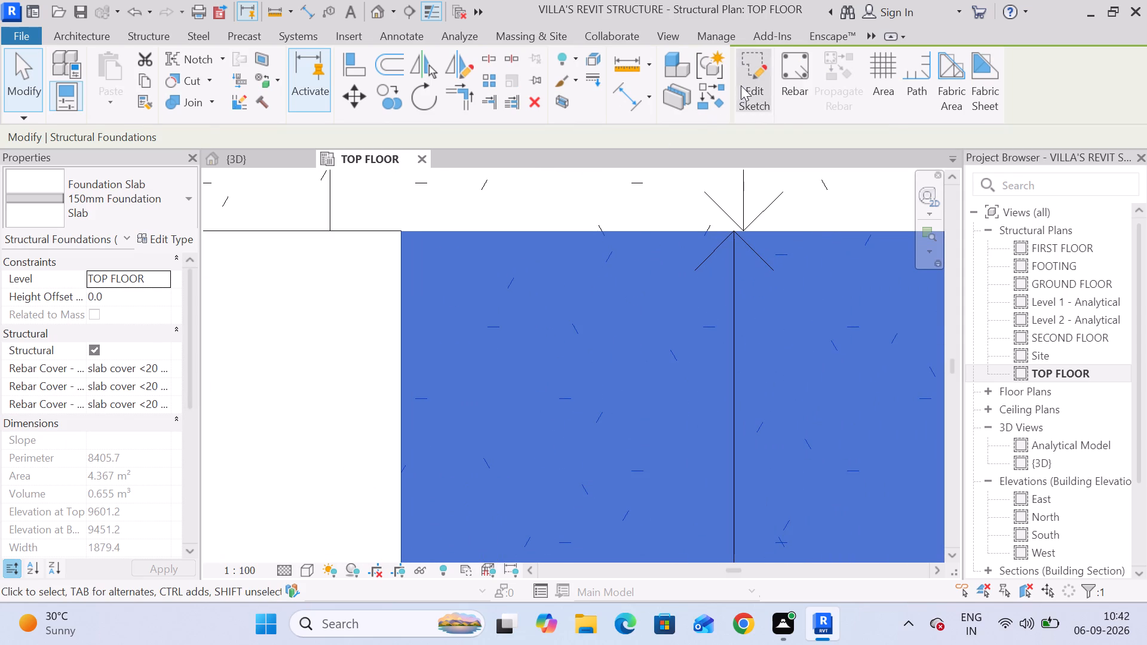
click(741, 85)
click(583, 234)
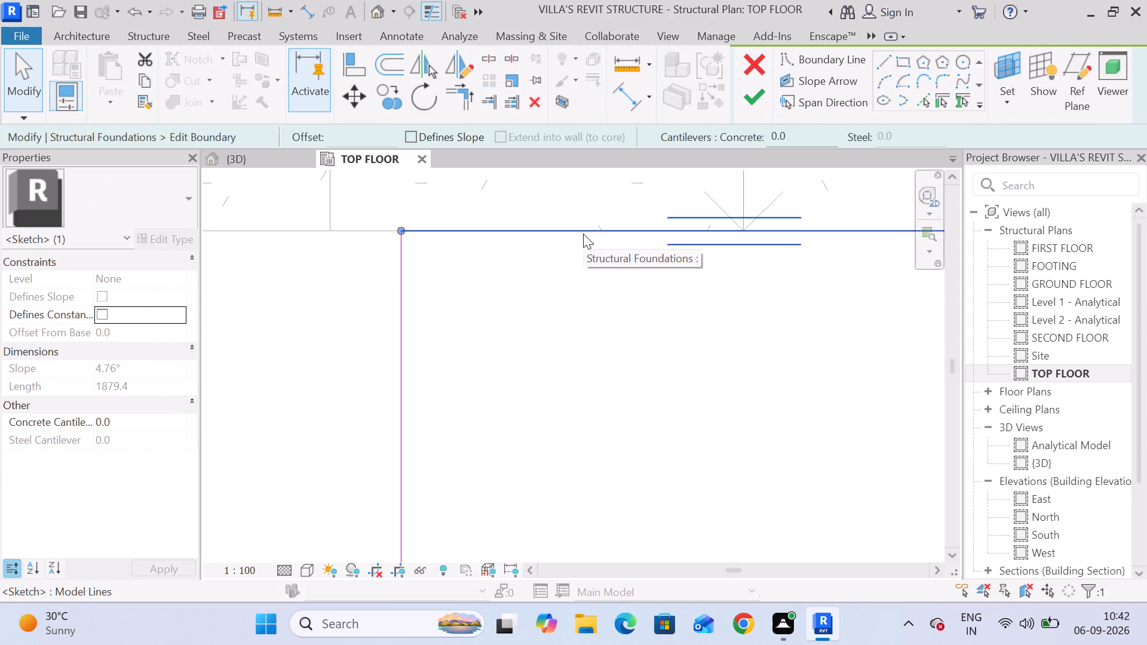
scroll(583, 234, up, 1)
key(Down)
Nudge the middle slab's top edge back up to a hairline gap below the larger slab, about 2323.4 mm high, and finish the boundary.
scroll(412, 233, up, 9)
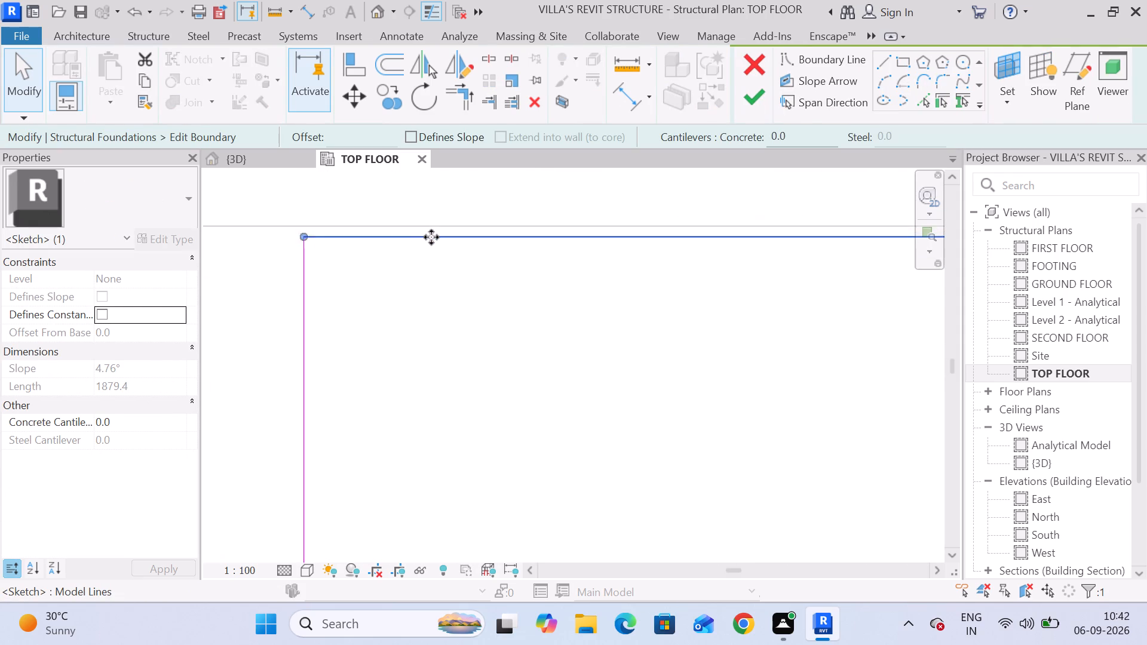
scroll(431, 237, up, 2)
middle_drag(457, 241, 556, 287)
key(Up)
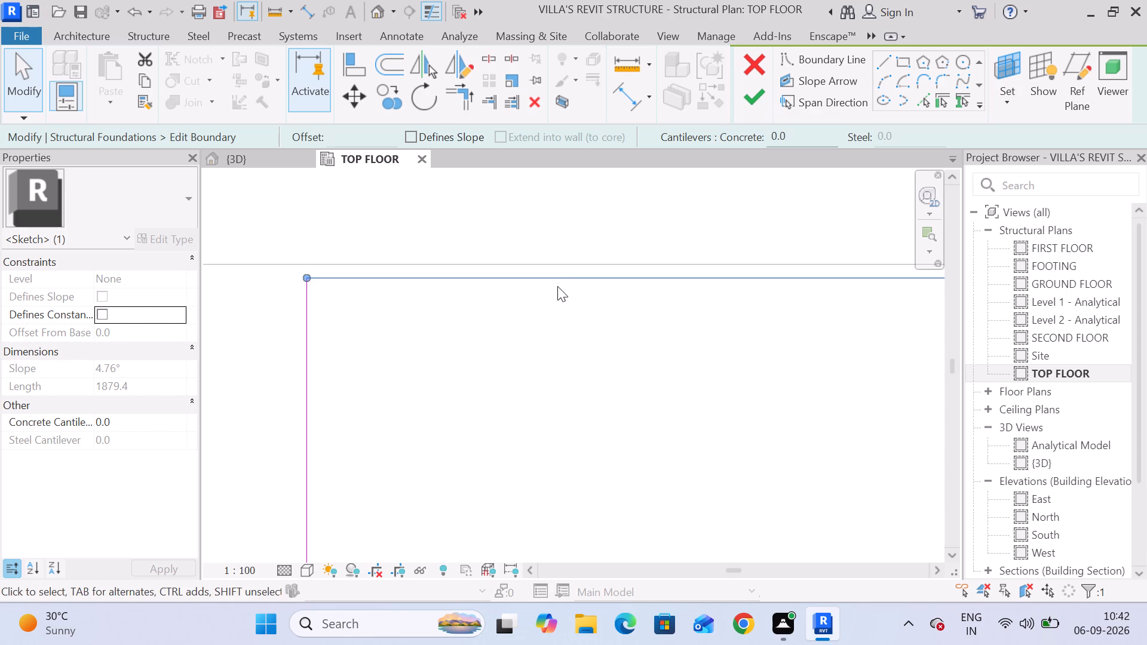
key(Up)
scroll(552, 284, up, 5)
middle_drag(412, 289, 713, 331)
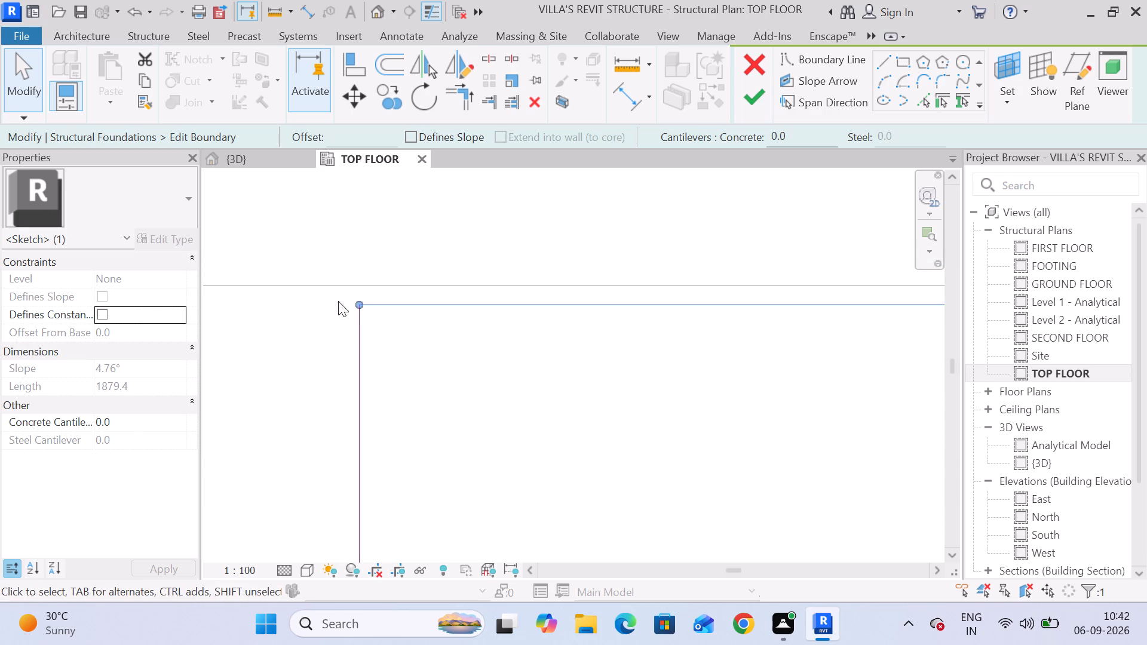
middle_drag(327, 297, 410, 303)
scroll(410, 303, up, 12)
key(Up)
key(Up)
key(Up)
key(Up)
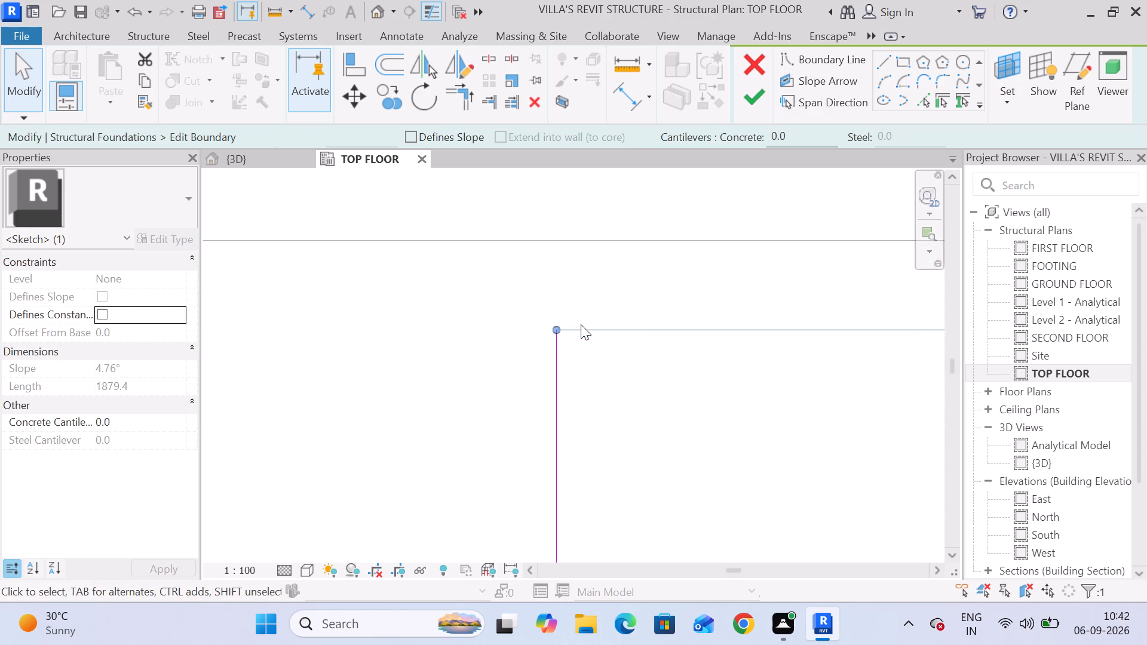
key(Up)
key(Up)
key(Up)
key(Up)
key(Up)
key(Up)
key(Up)
key(Up)
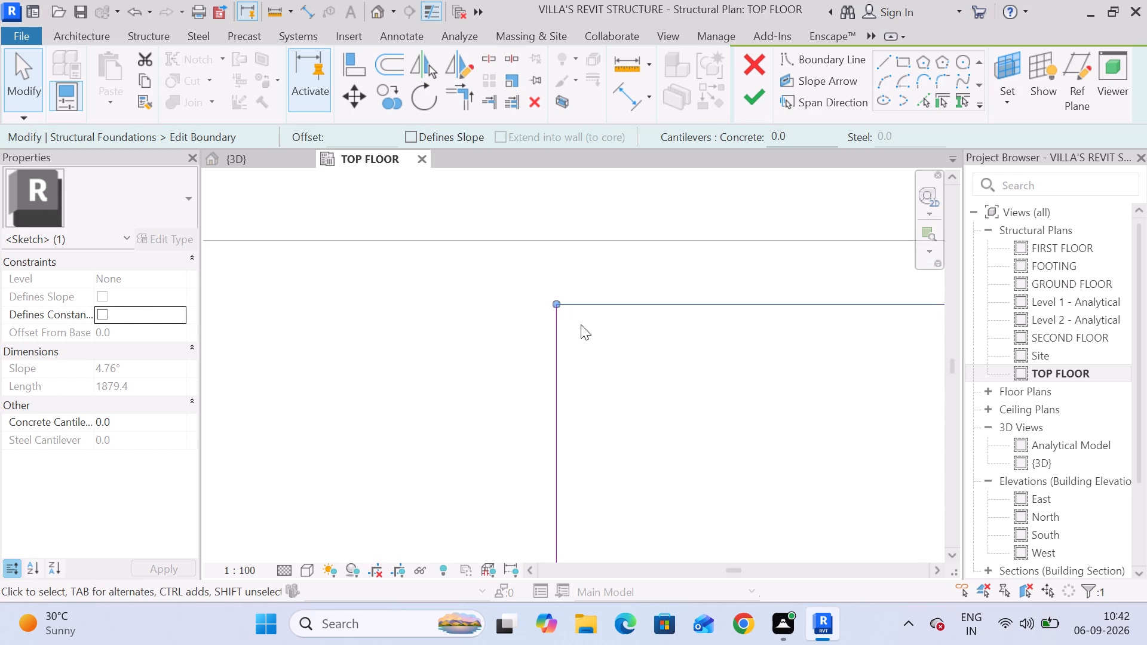
key(Up)
key(Up)
key(Up)
key(Up)
key(Up)
key(Up)
key(Up)
key(Up)
key(Up)
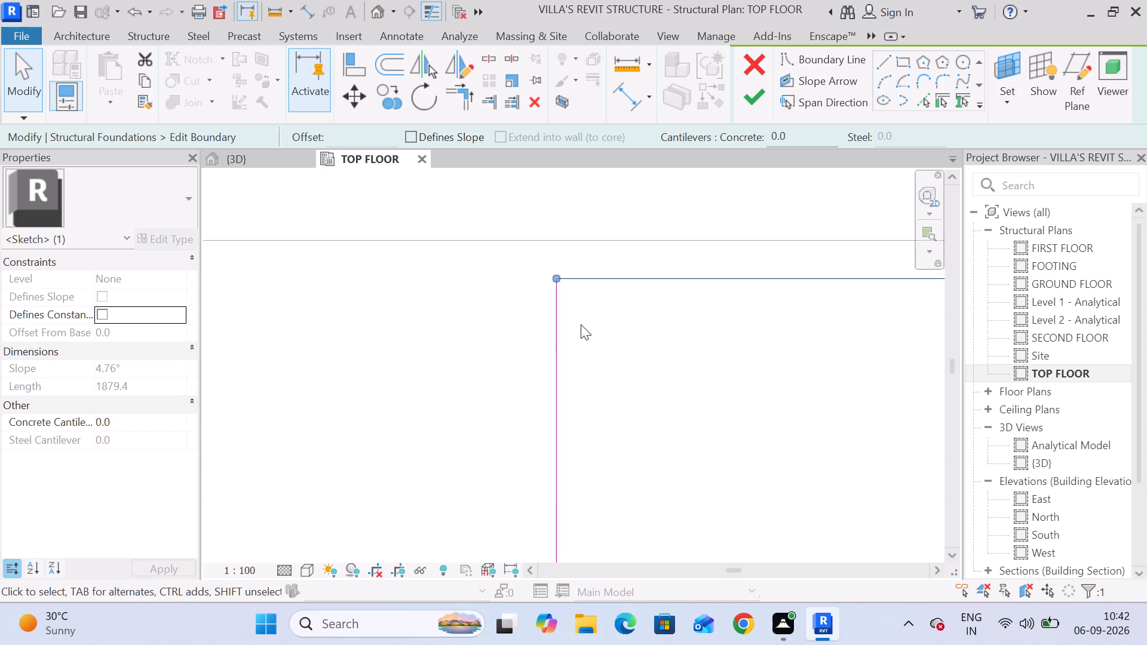
key(Up)
key(Up)
key(Up)
key(Up)
key(Up)
scroll(559, 267, up, 4)
key(Up)
scroll(562, 253, up, 3)
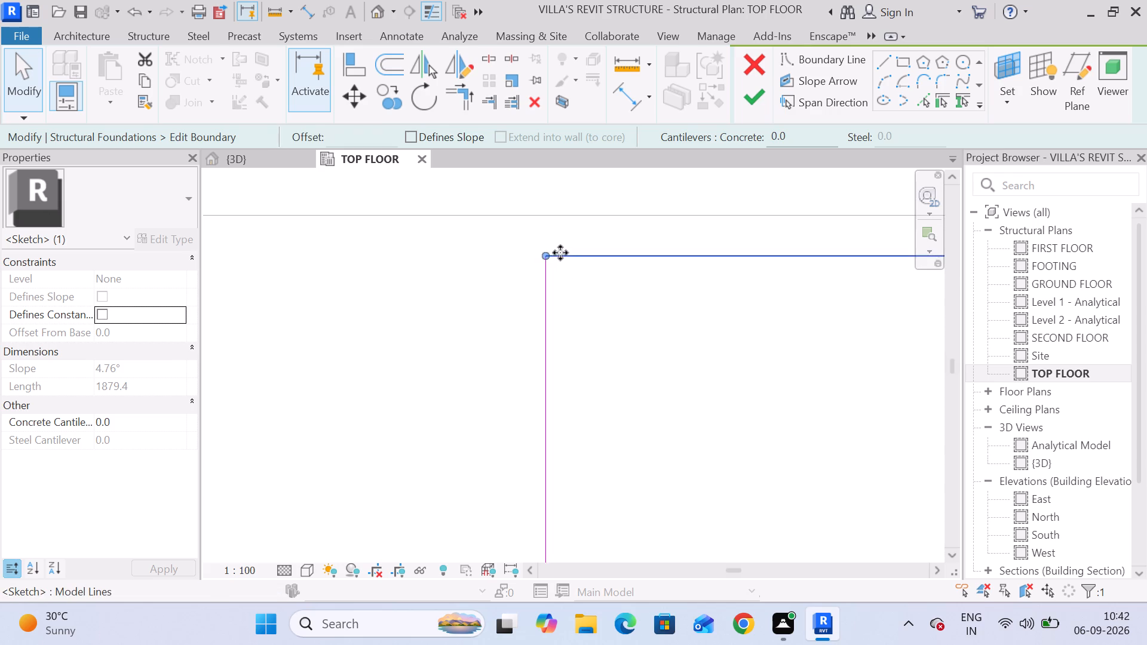
key(Up)
key(Up)
key(Up)
key(Up)
key(Up)
key(Up)
key(Up)
key(Up)
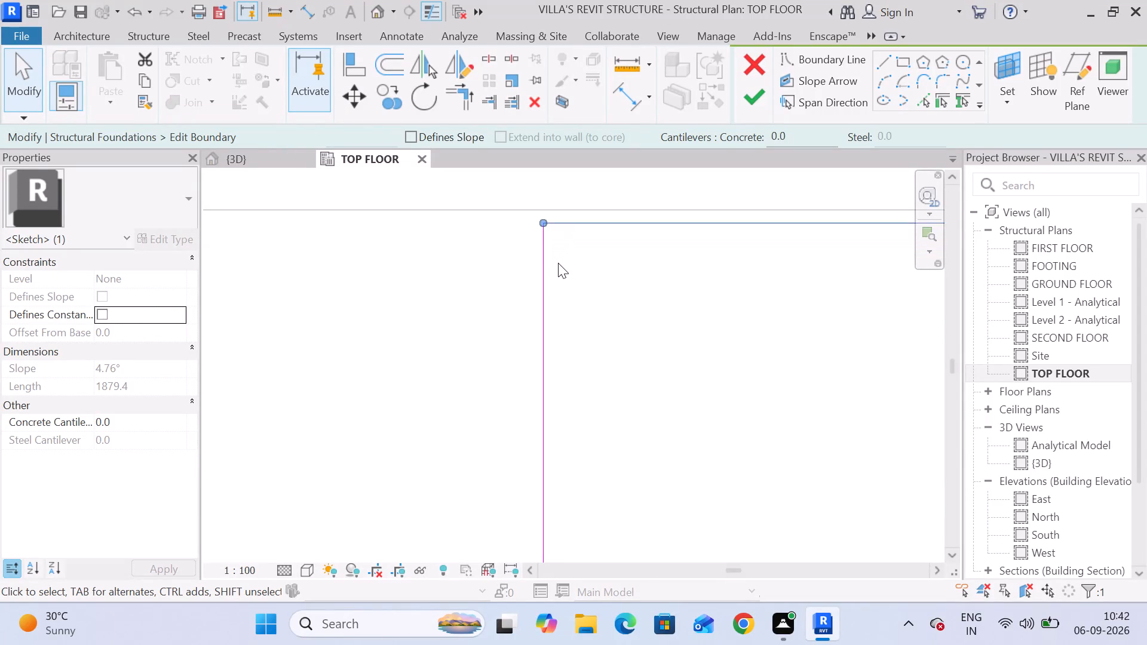
scroll(520, 219, up, 9)
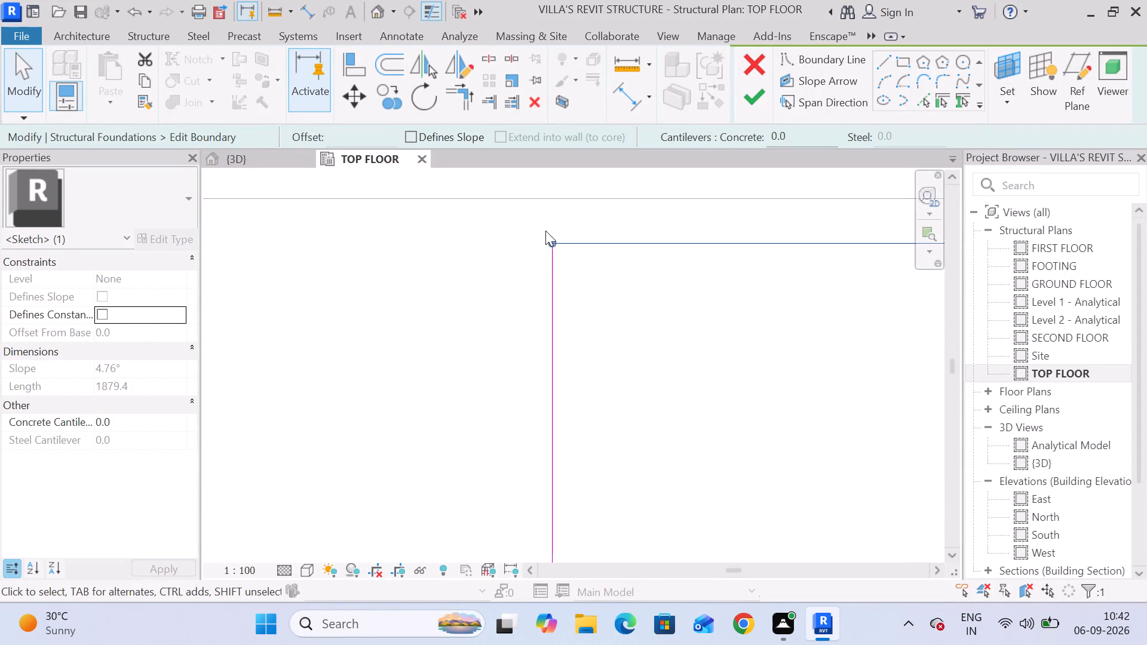
key(Up)
key(Up)
key(Up)
key(Up)
key(Up)
key(Up)
key(Up)
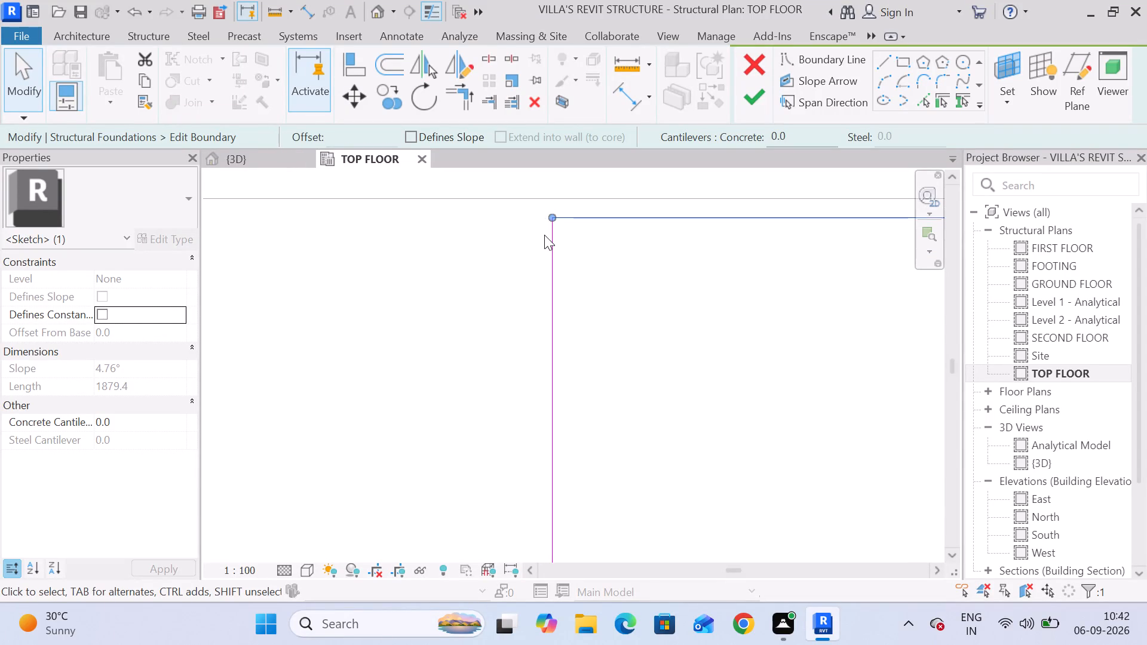
key(Up)
key(Up)
key(Up)
scroll(534, 266, down, 20)
scroll(534, 266, down, 20)
scroll(534, 266, down, 8)
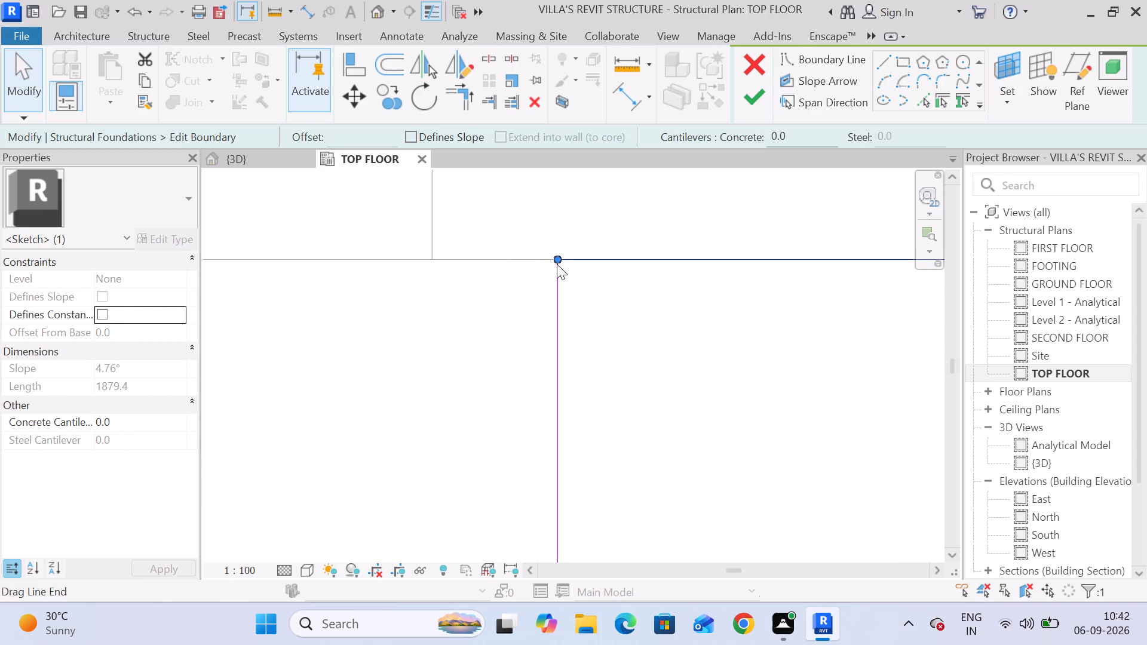
scroll(557, 264, down, 12)
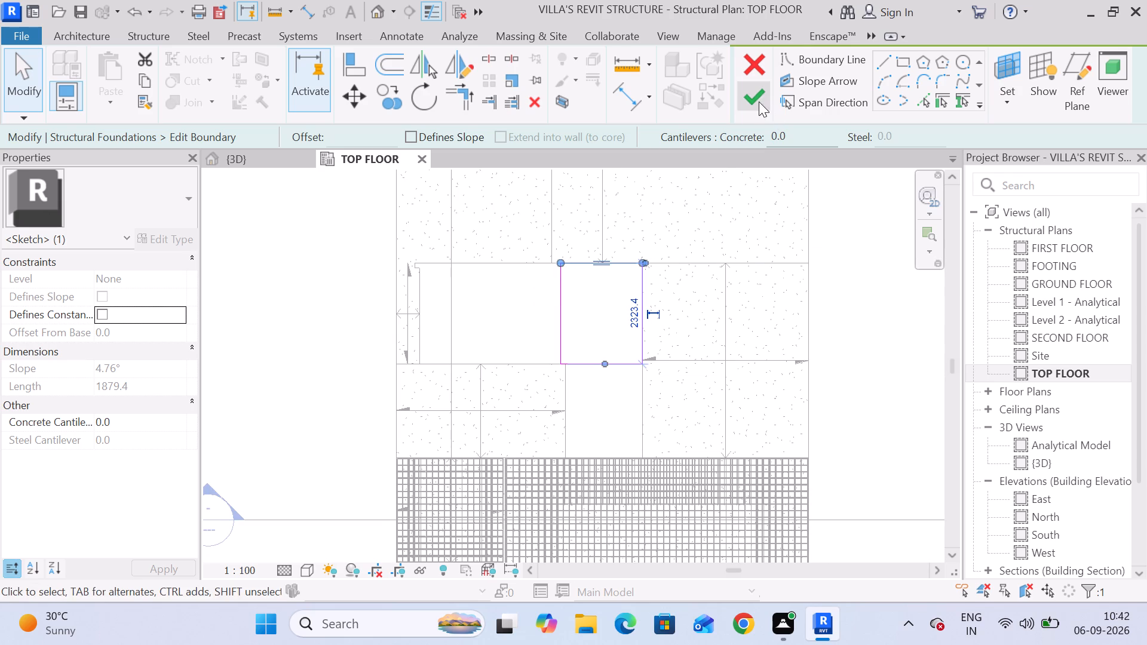
click(759, 102)
click(883, 248)
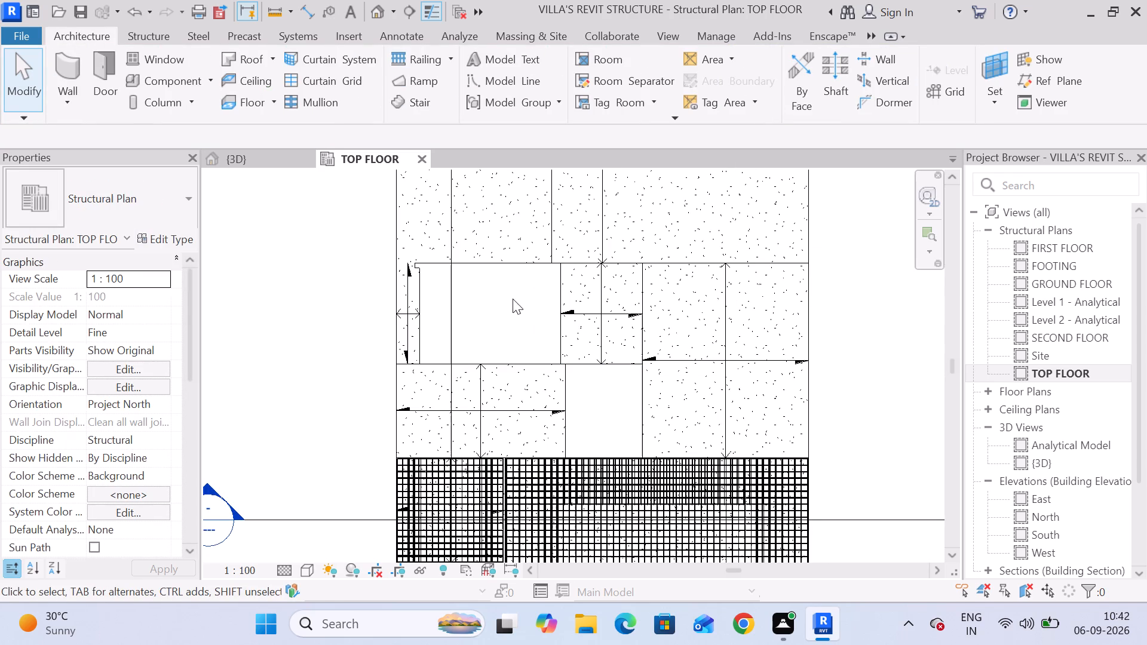
Move the Section 2 line up from the reinforced slab so it cuts through the unreinforced slab panel and small opening just above.
middle_drag(513, 299, 449, 417)
scroll(452, 416, down, 3)
middle_drag(451, 416, 438, 348)
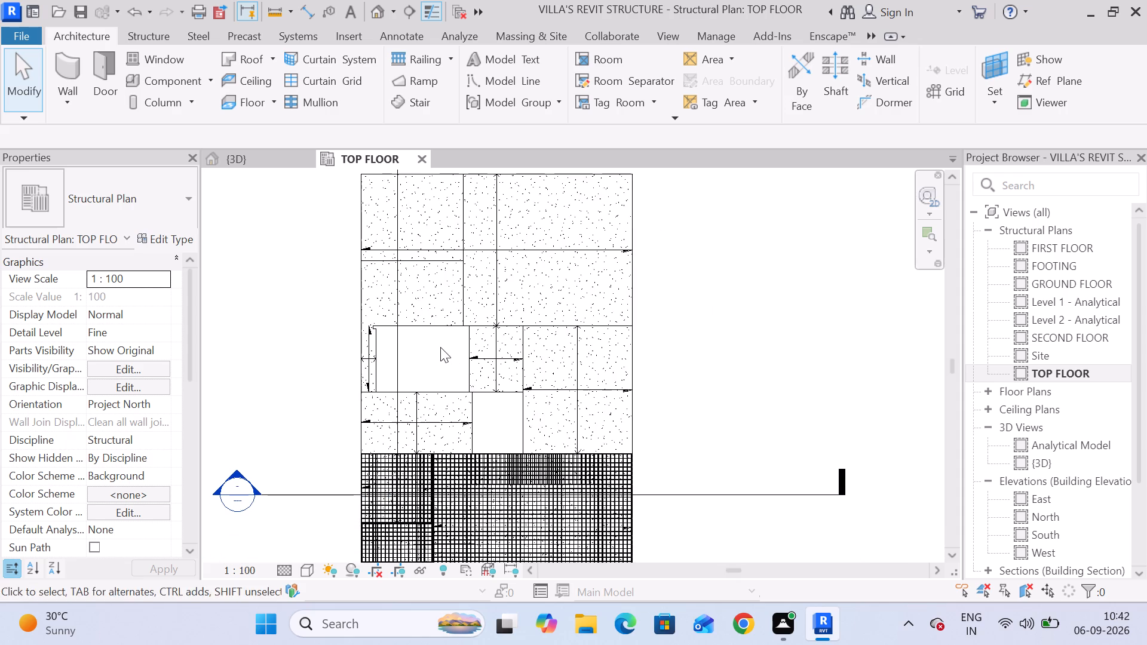
middle_drag(476, 381, 476, 342)
scroll(495, 350, down, 2)
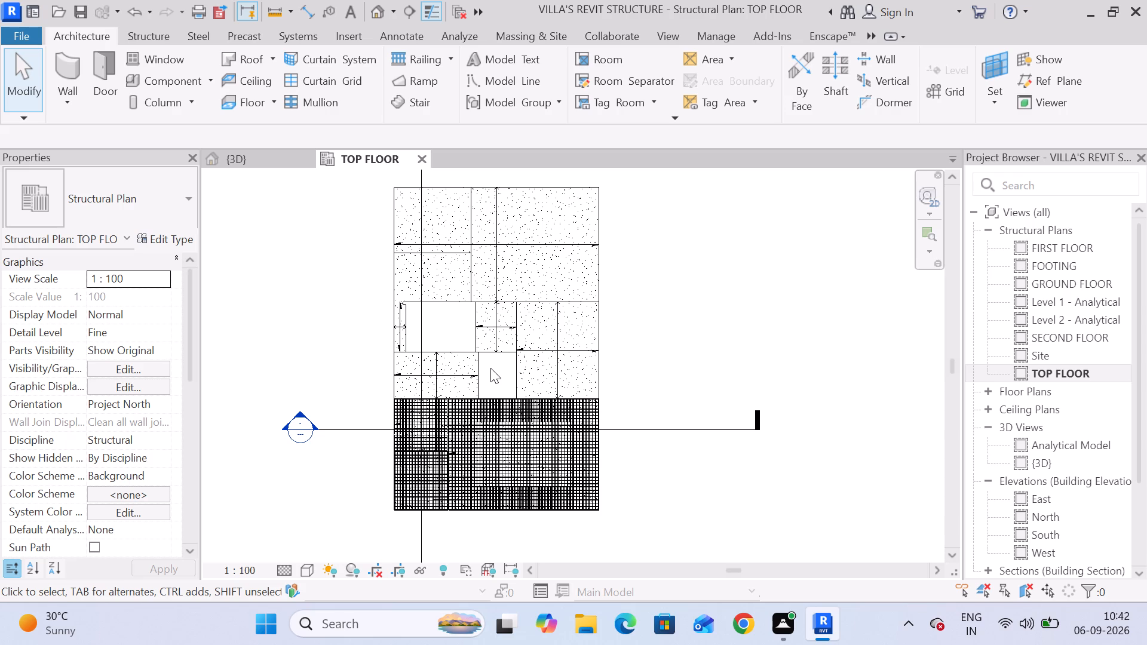
middle_drag(490, 368, 489, 216)
middle_drag(495, 212, 489, 336)
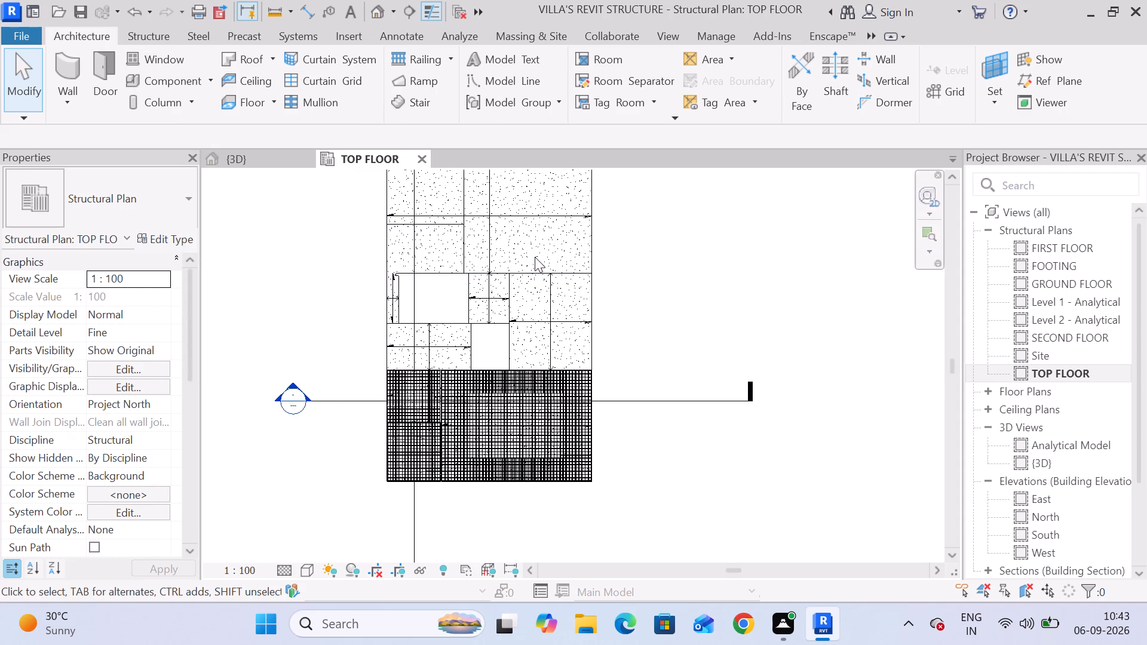
middle_drag(640, 239, 609, 263)
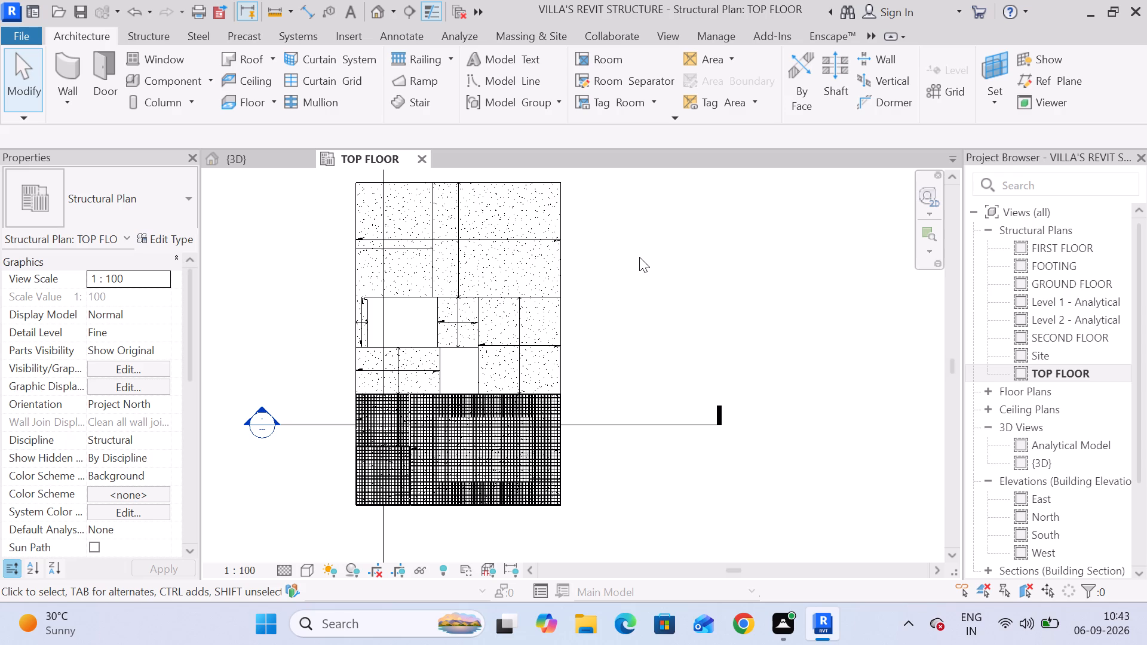
scroll(495, 381, up, 2)
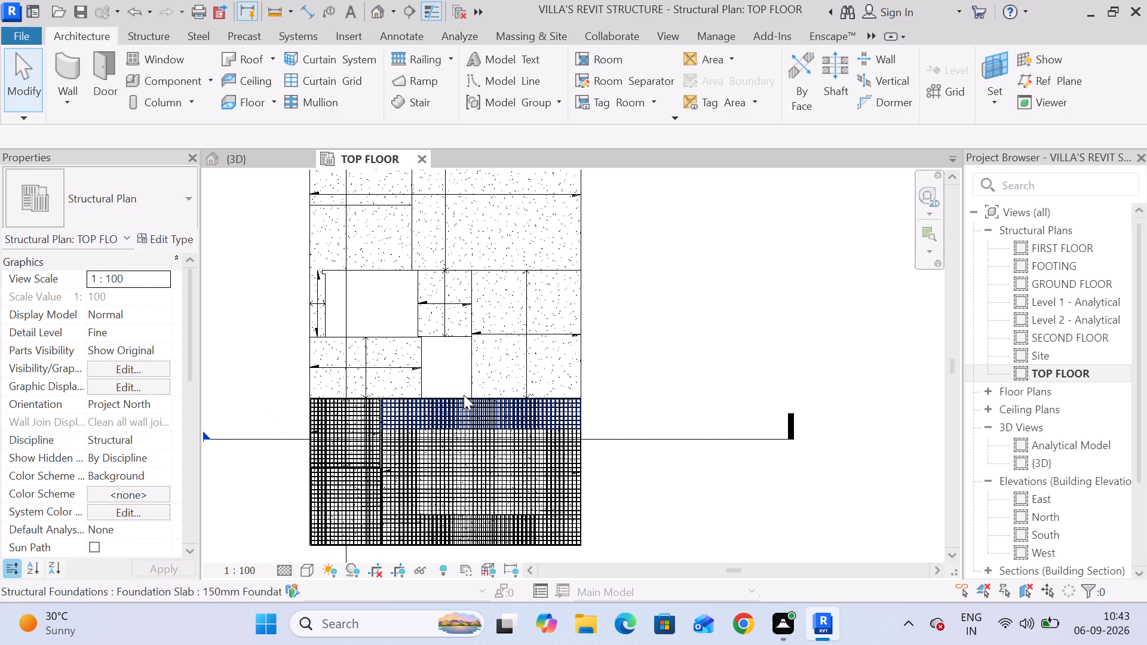
middle_drag(465, 395, 539, 305)
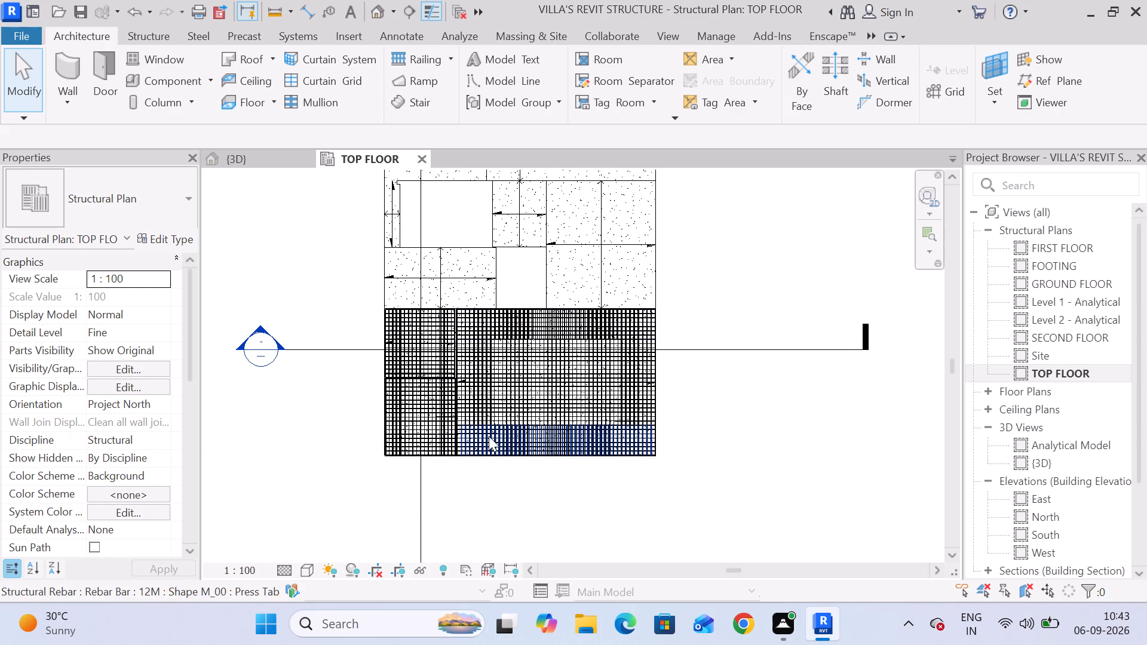
middle_drag(486, 296, 490, 322)
click(360, 373)
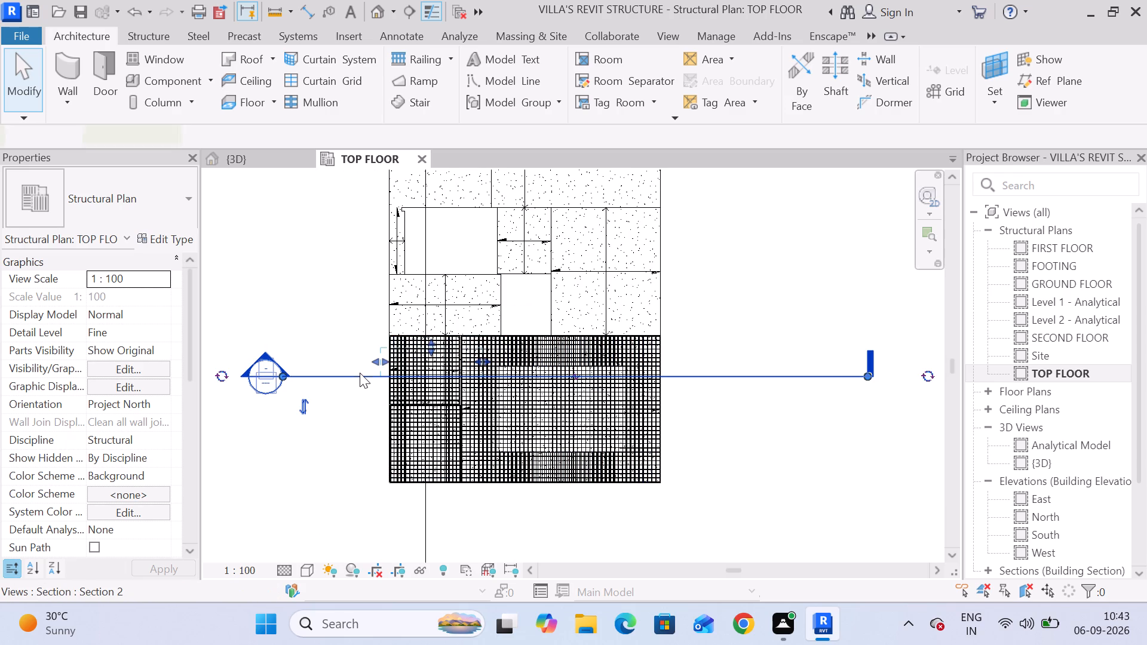
drag(352, 377, 358, 308)
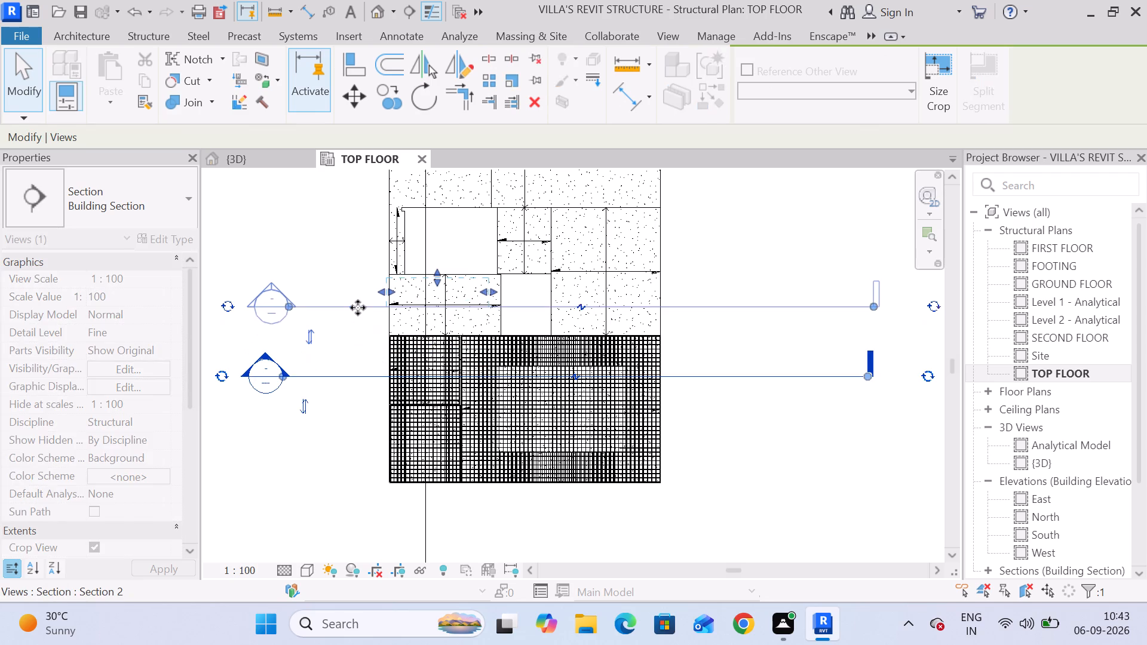
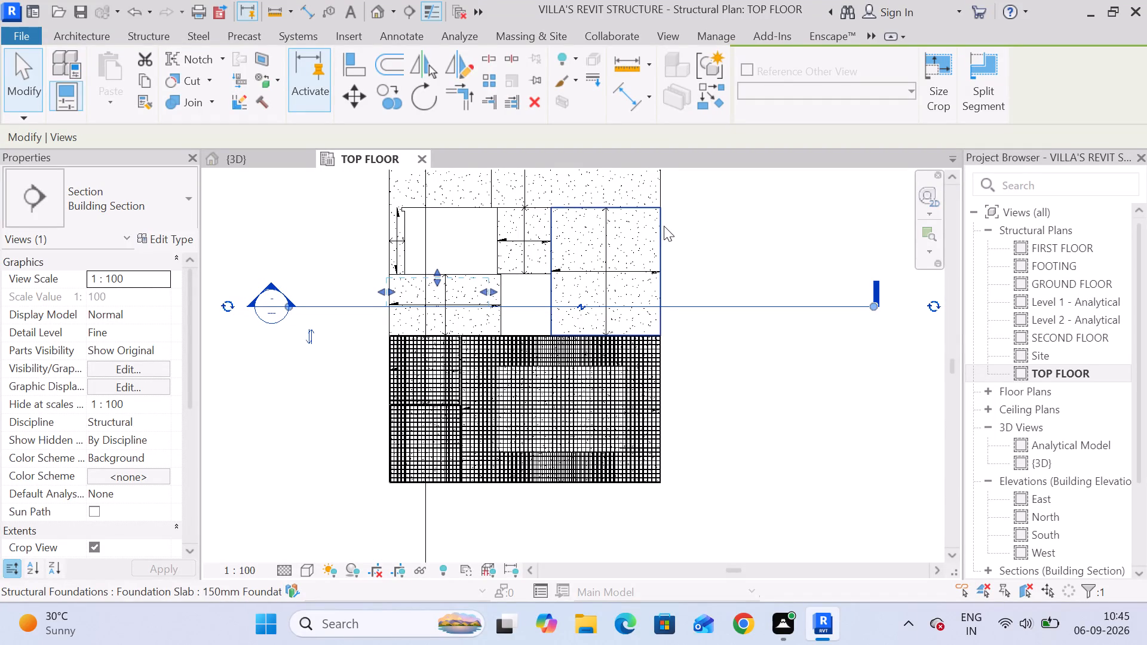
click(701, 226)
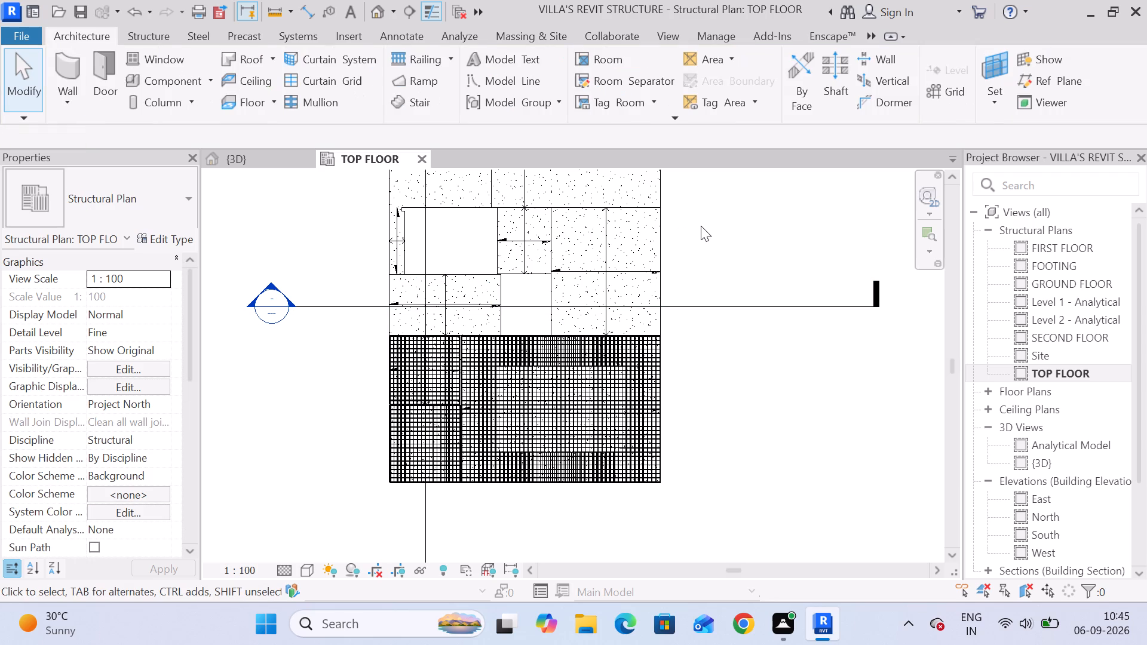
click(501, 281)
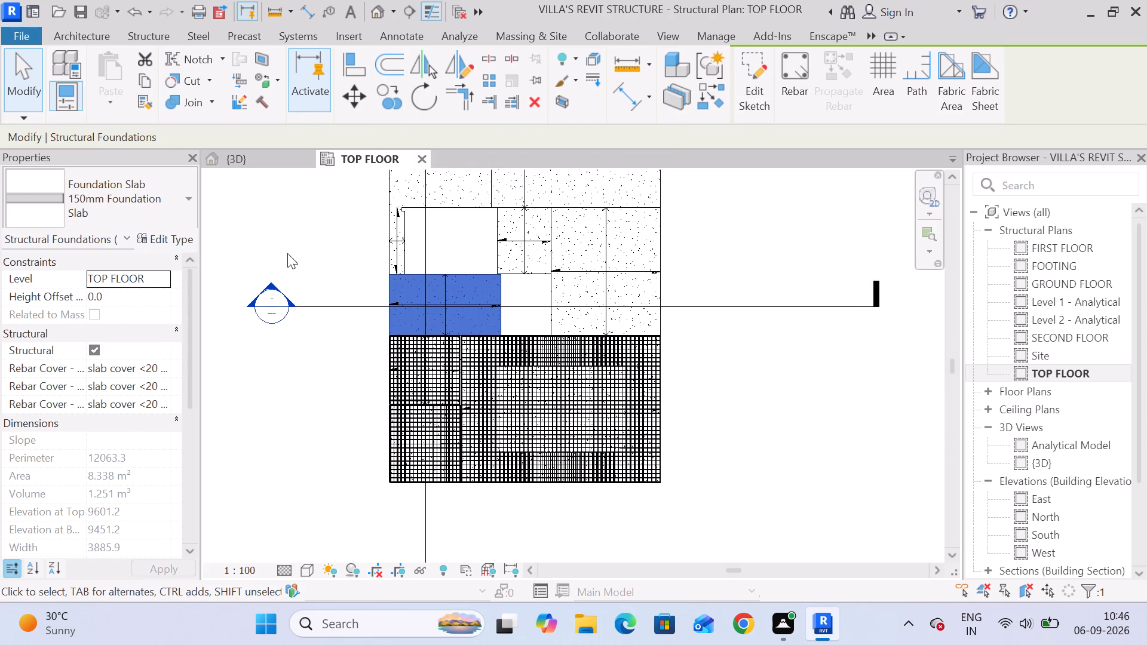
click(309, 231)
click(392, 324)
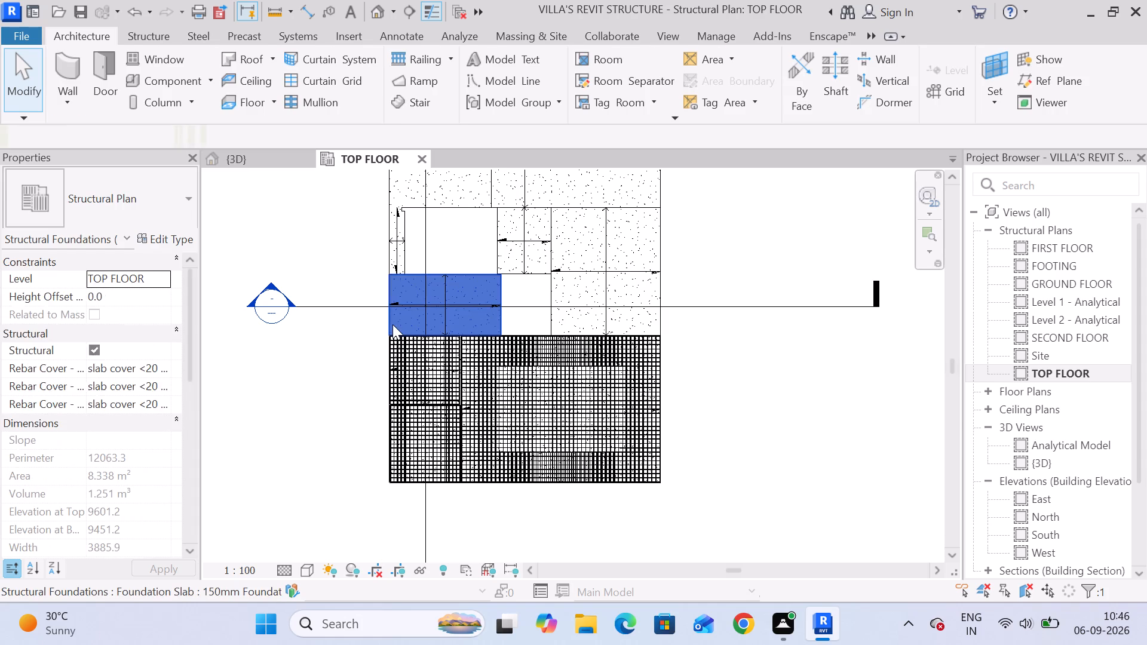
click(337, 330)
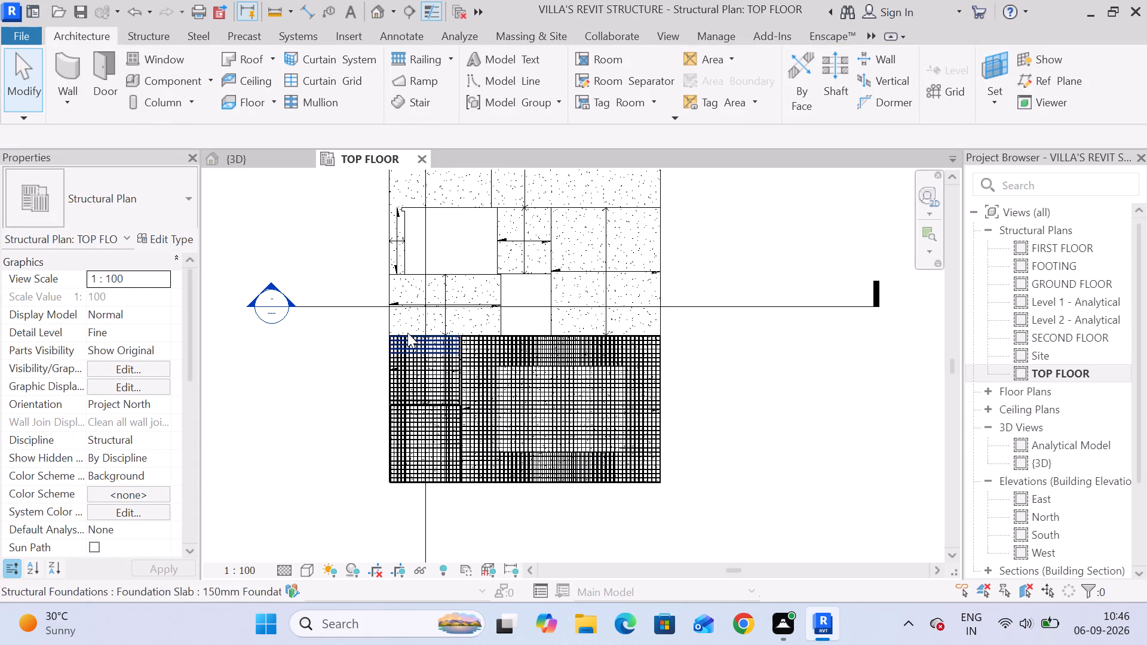
Extend Section 2's crop extents just past both side edges of the unreinforced slab and pull in its far clip boundary.
click(356, 308)
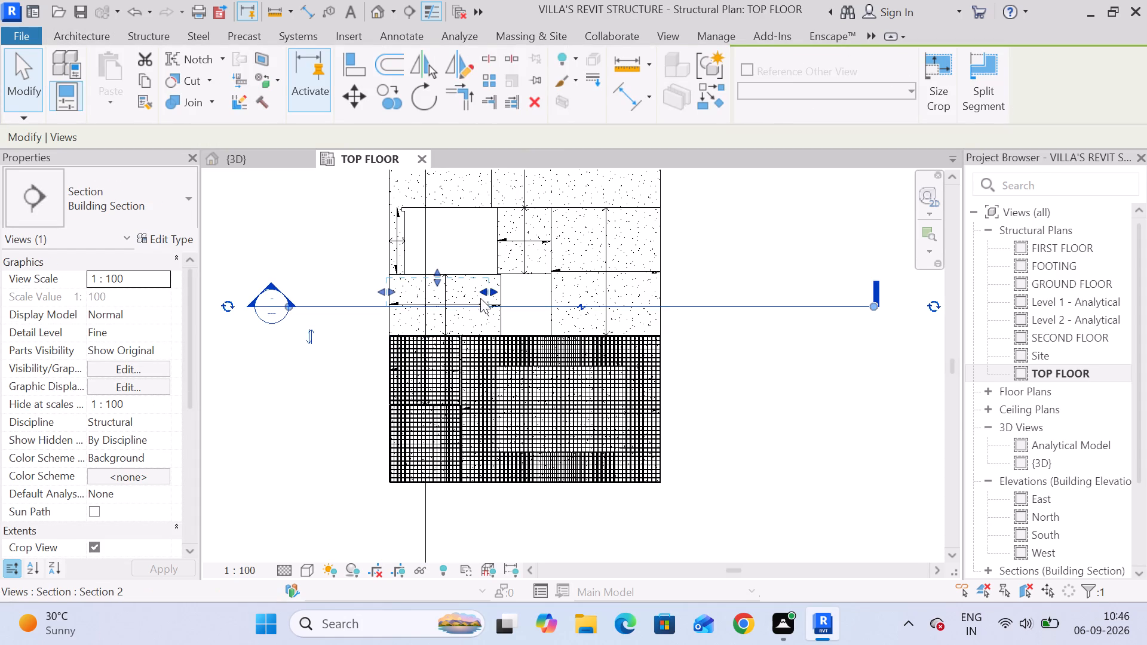
drag(490, 291, 511, 290)
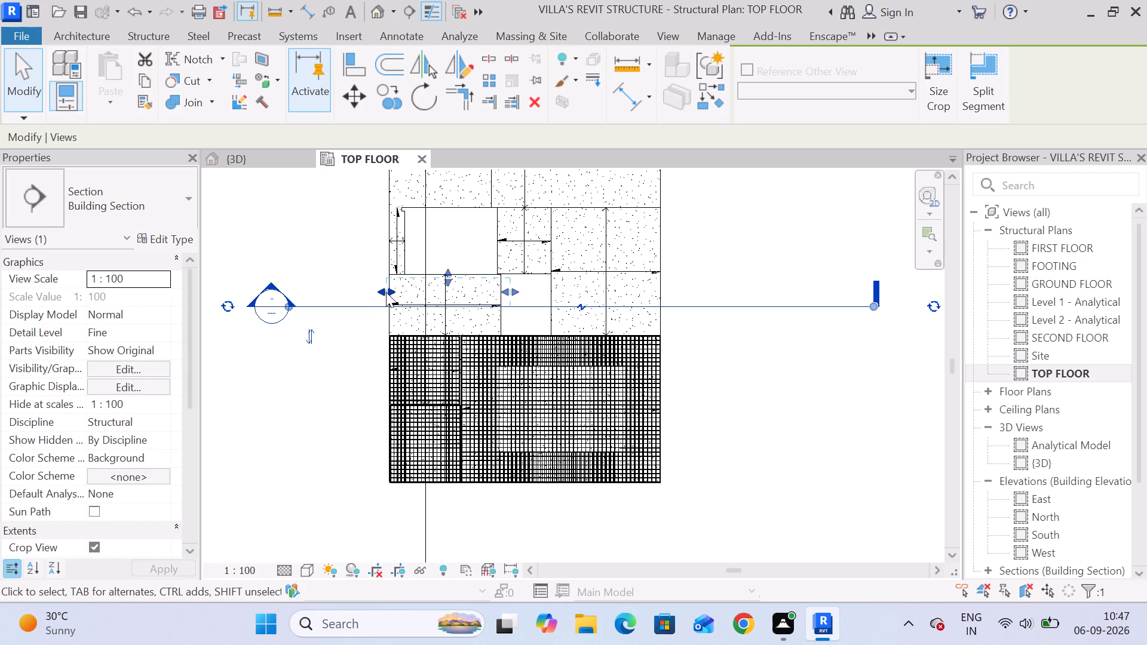
click(384, 292)
drag(444, 278, 446, 284)
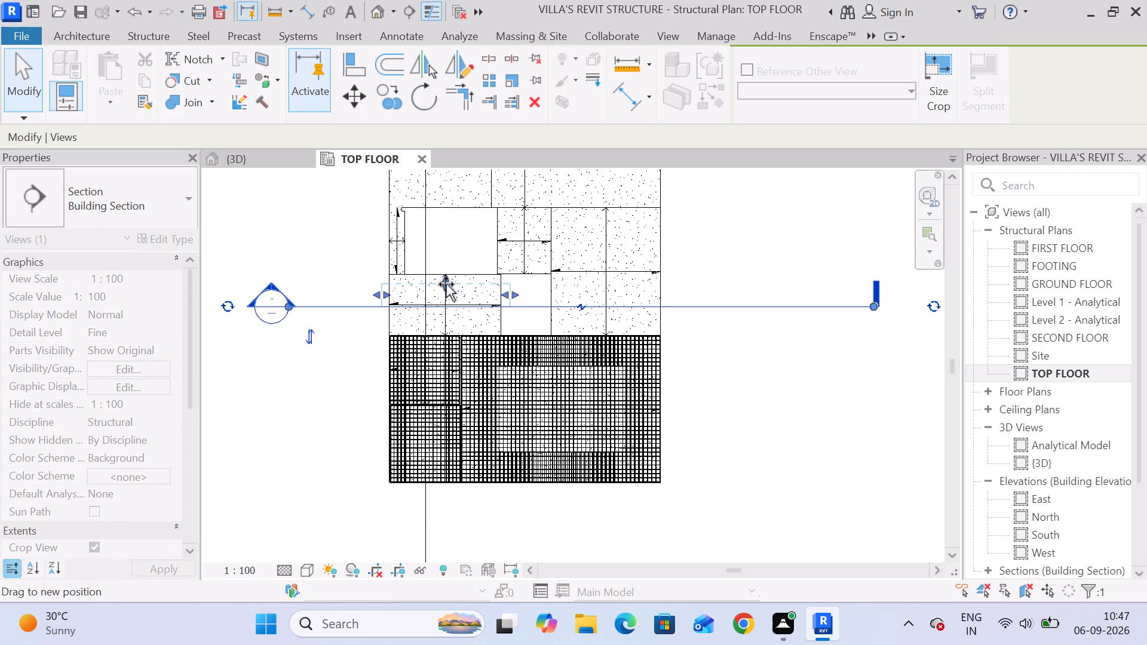
drag(446, 284, 449, 289)
Fit Section 1's crop extents around the unreinforced slab panel and shift its line right to the middle of that slab.
click(419, 509)
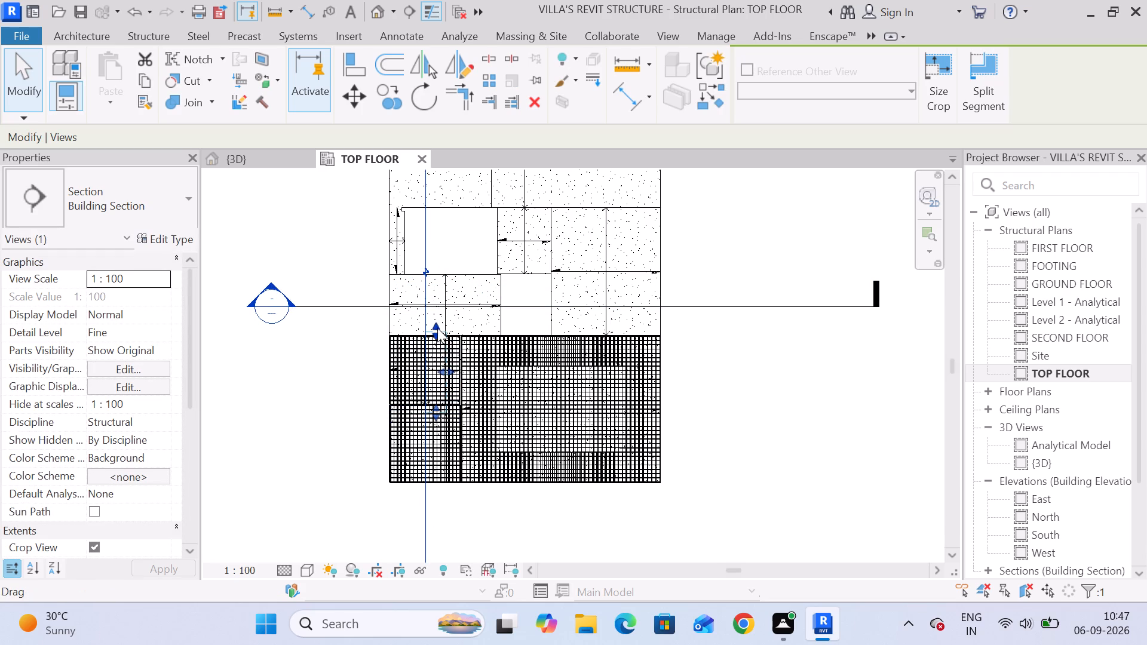
drag(437, 325, 437, 253)
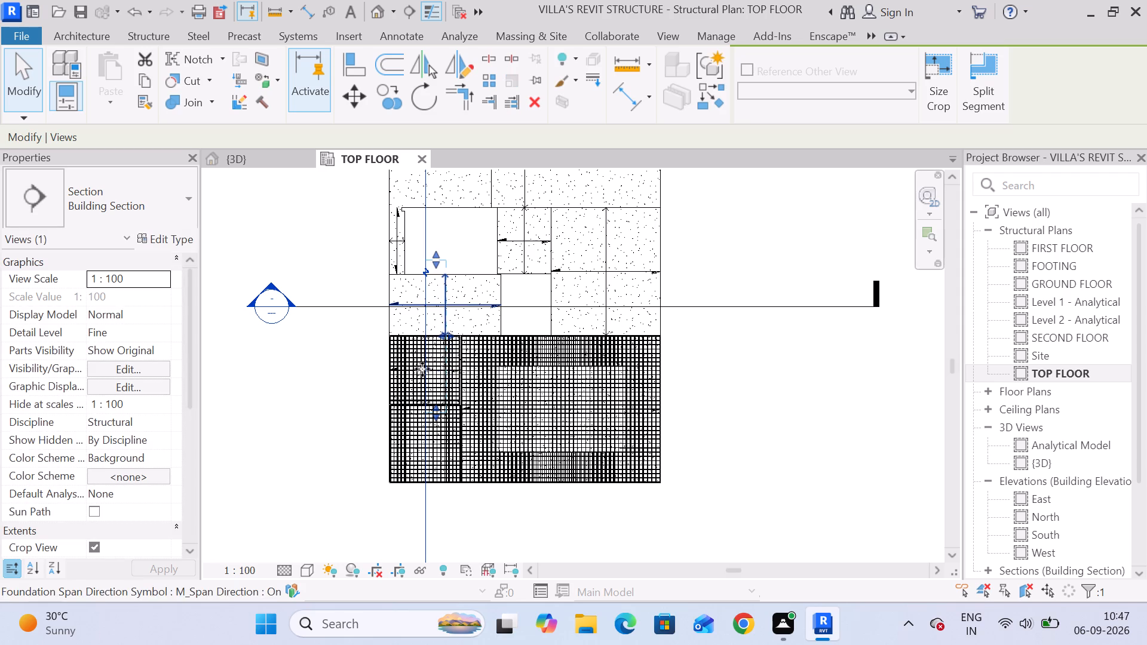
drag(436, 417, 438, 349)
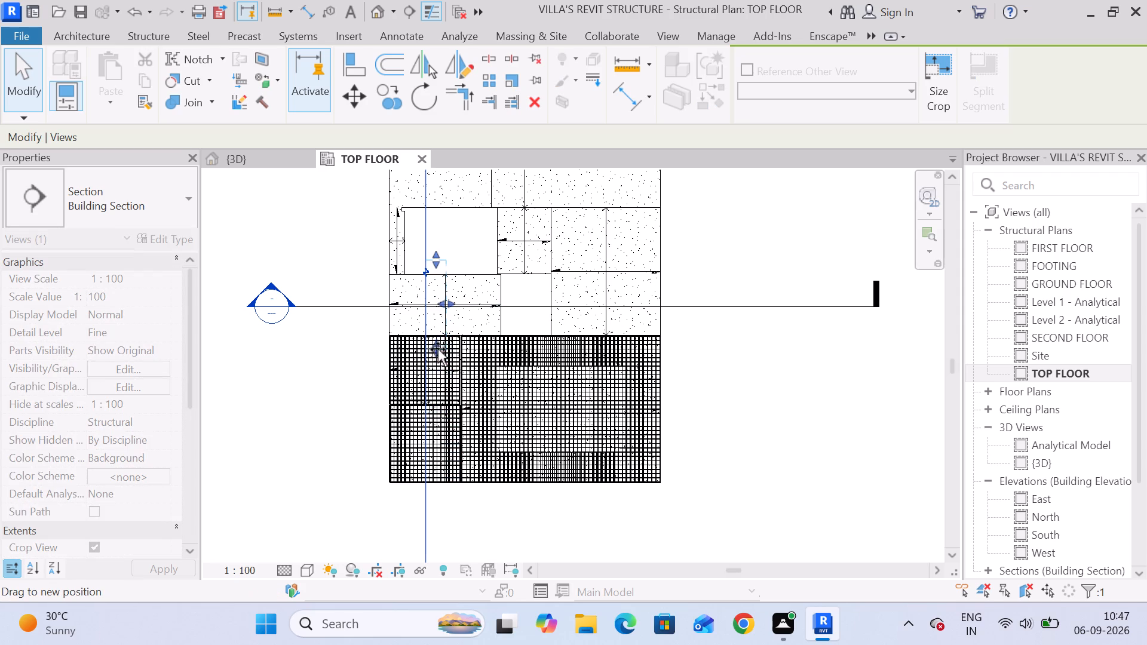
drag(438, 349, 439, 346)
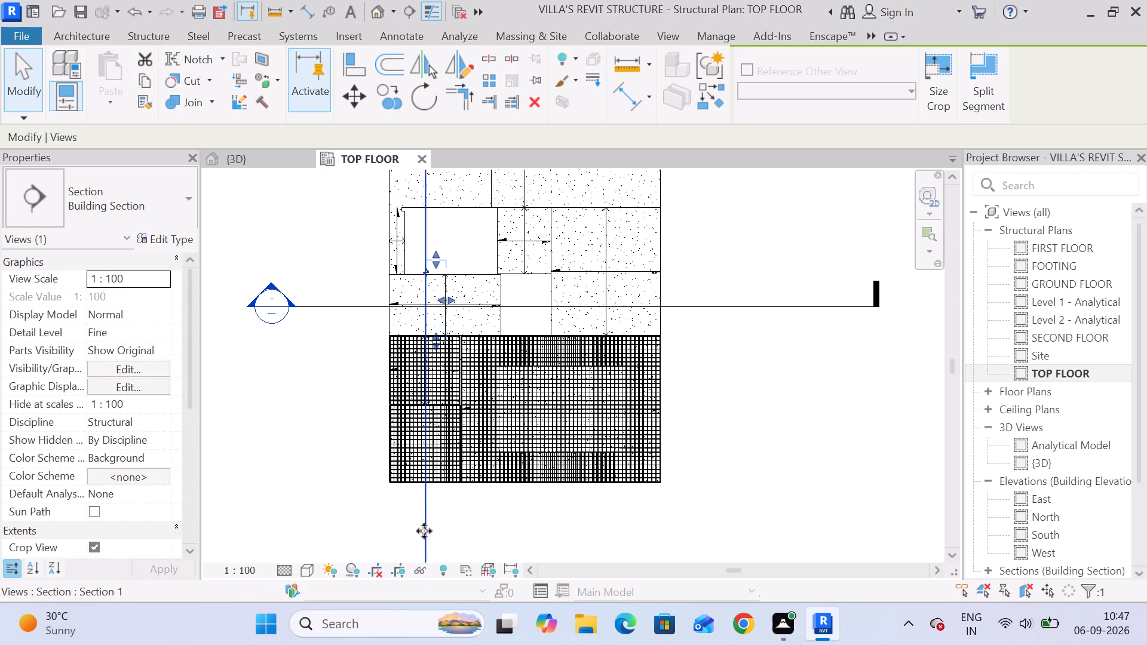
click(424, 530)
drag(424, 530, 443, 529)
click(915, 419)
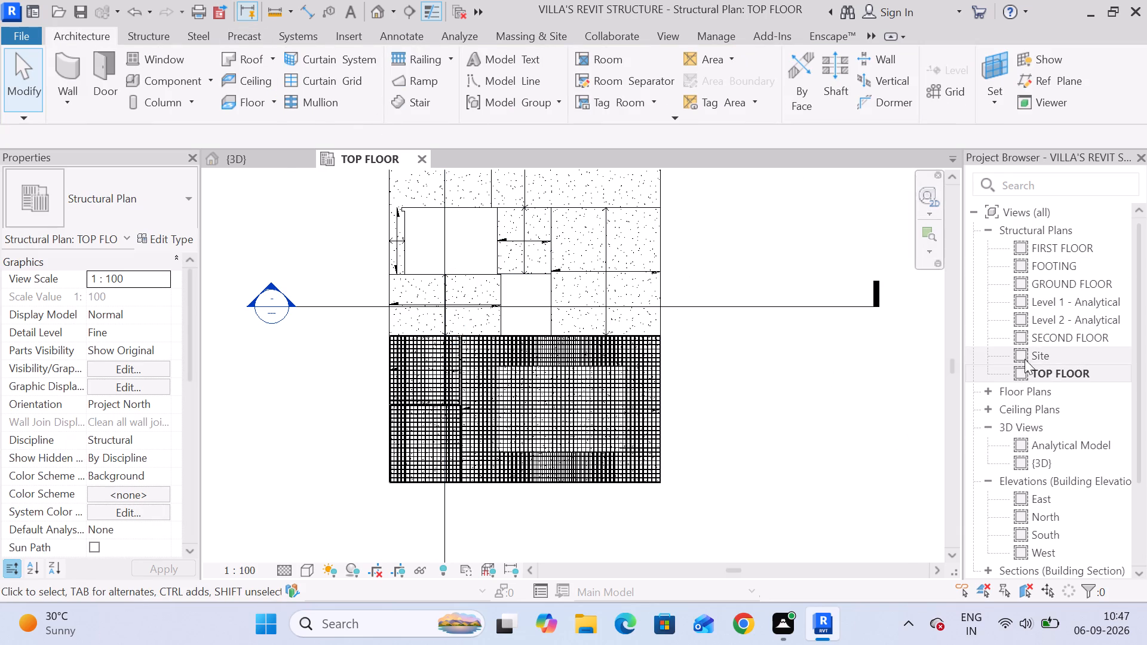
Open the Section 2 view from its section line and frame the cut slab.
scroll(1054, 363, down, 3)
scroll(1014, 388, up, 3)
click(349, 306)
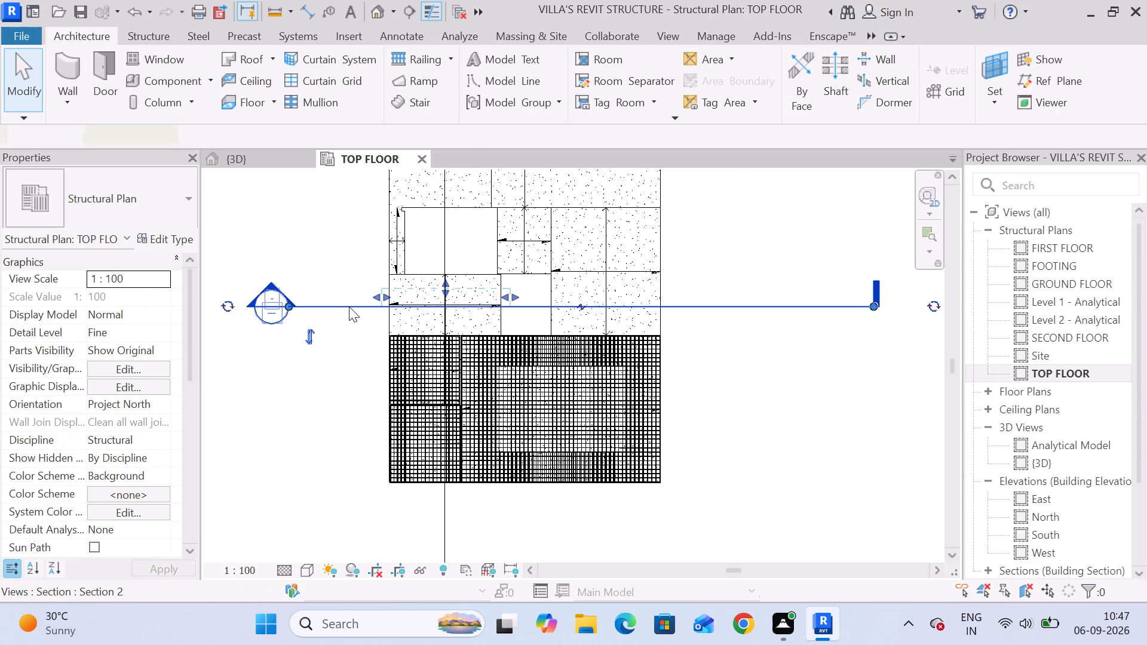
right_click(346, 311)
click(439, 162)
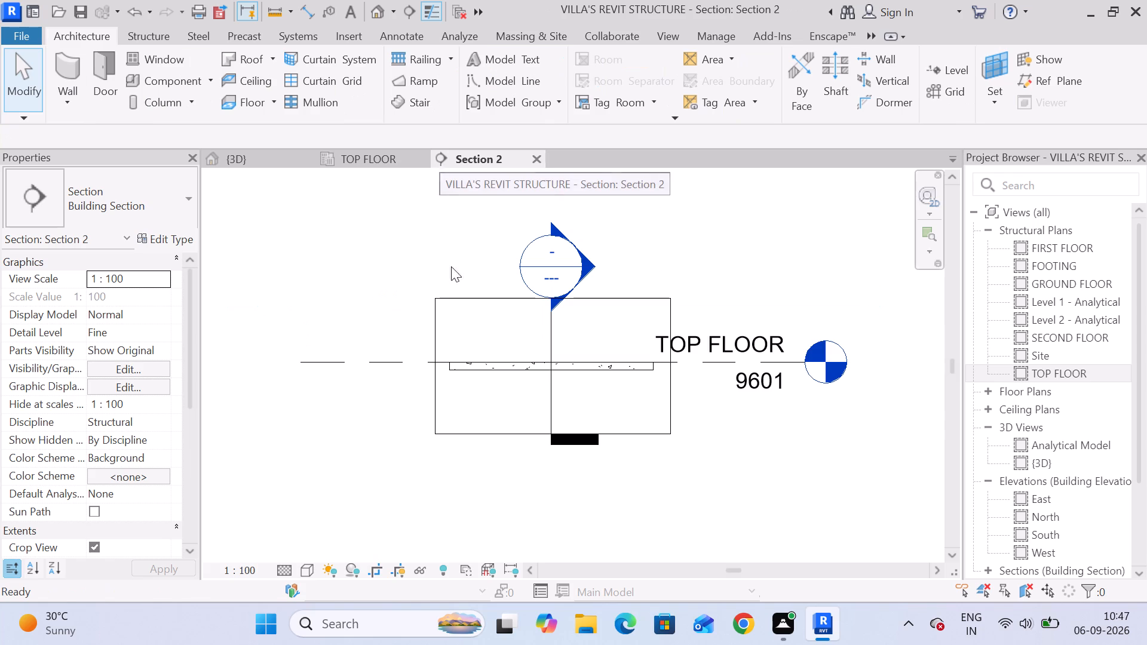
scroll(561, 382, up, 2)
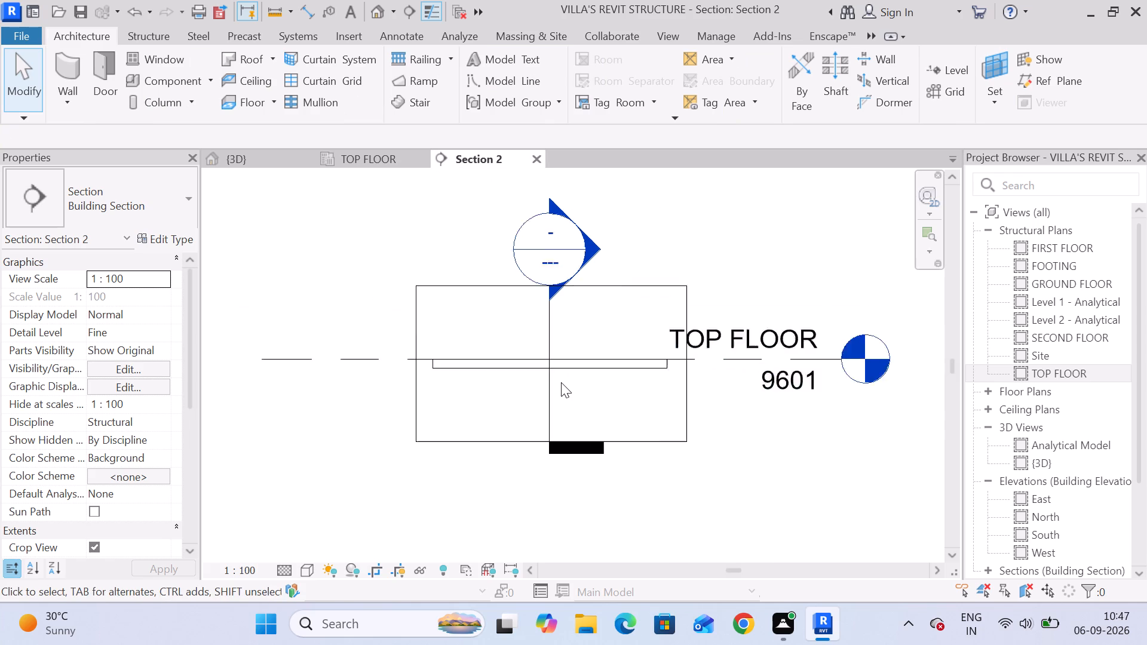
scroll(561, 382, up, 2)
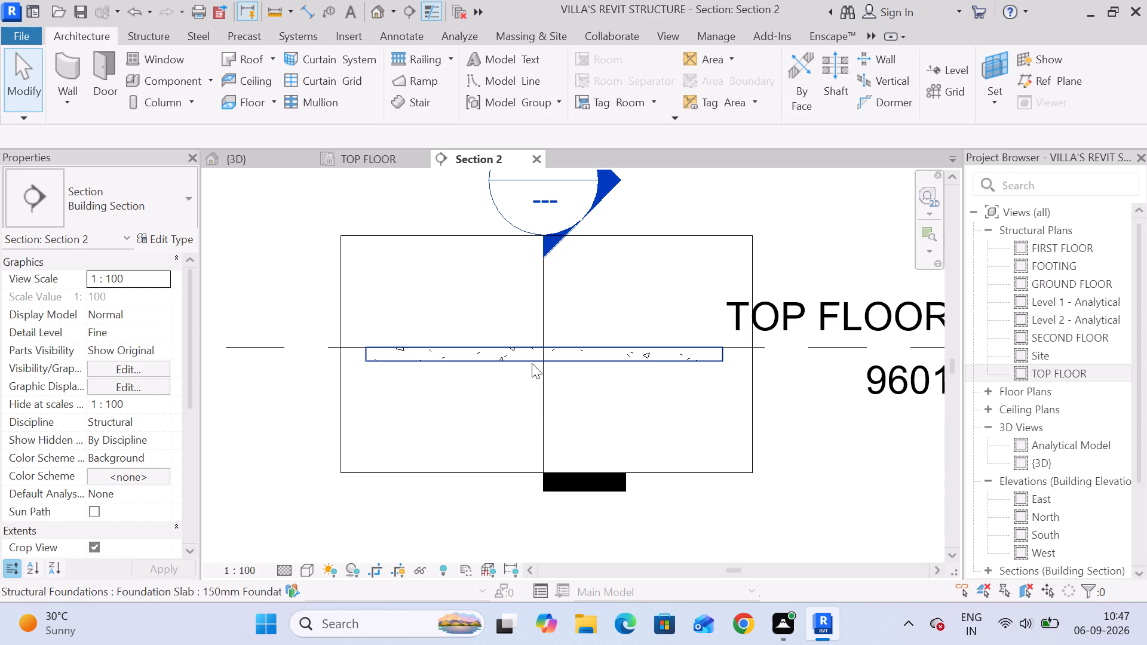
scroll(532, 363, up, 2)
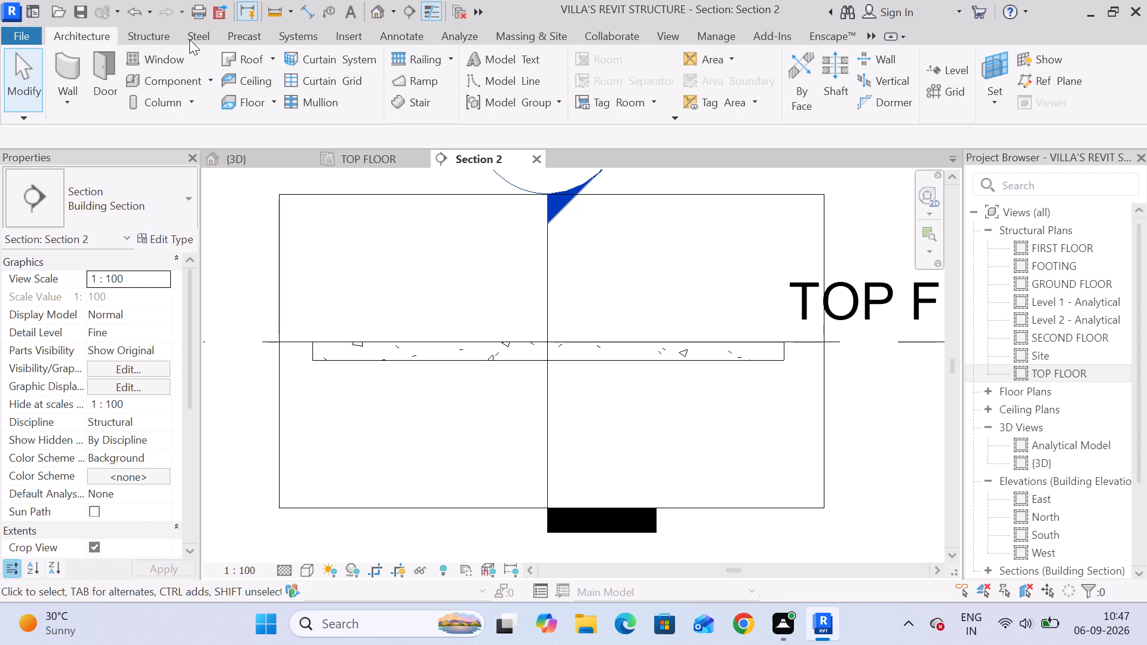
Assign the rebar cover setting "slab cover <20 mm>" to the slab cut in Section 2.
click(165, 38)
click(621, 81)
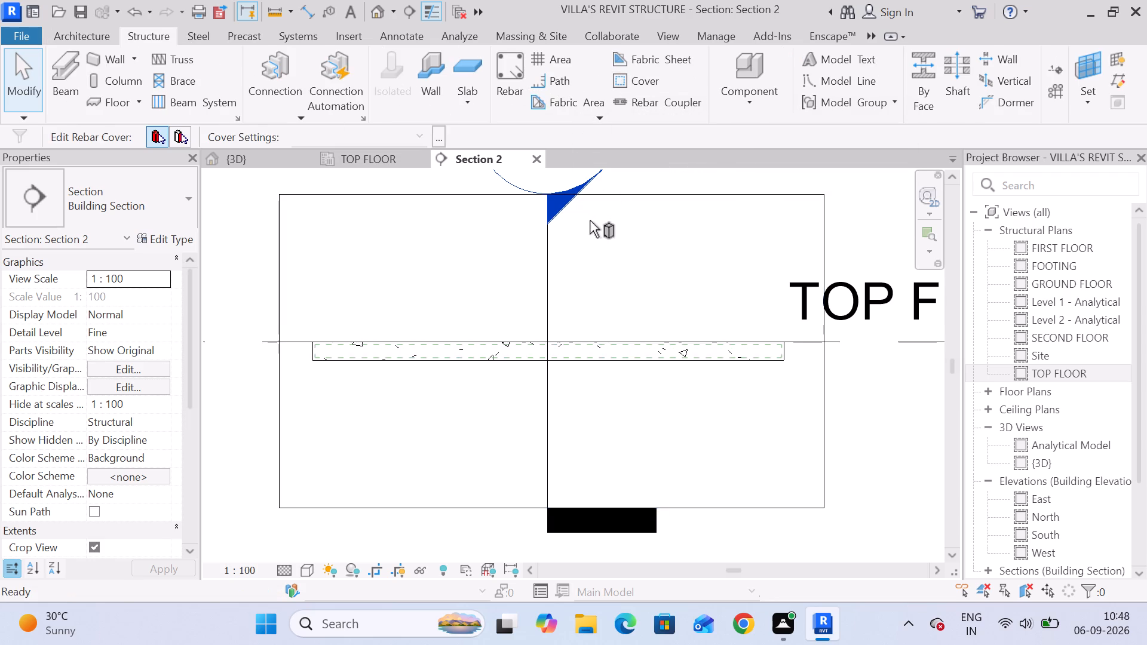
click(539, 361)
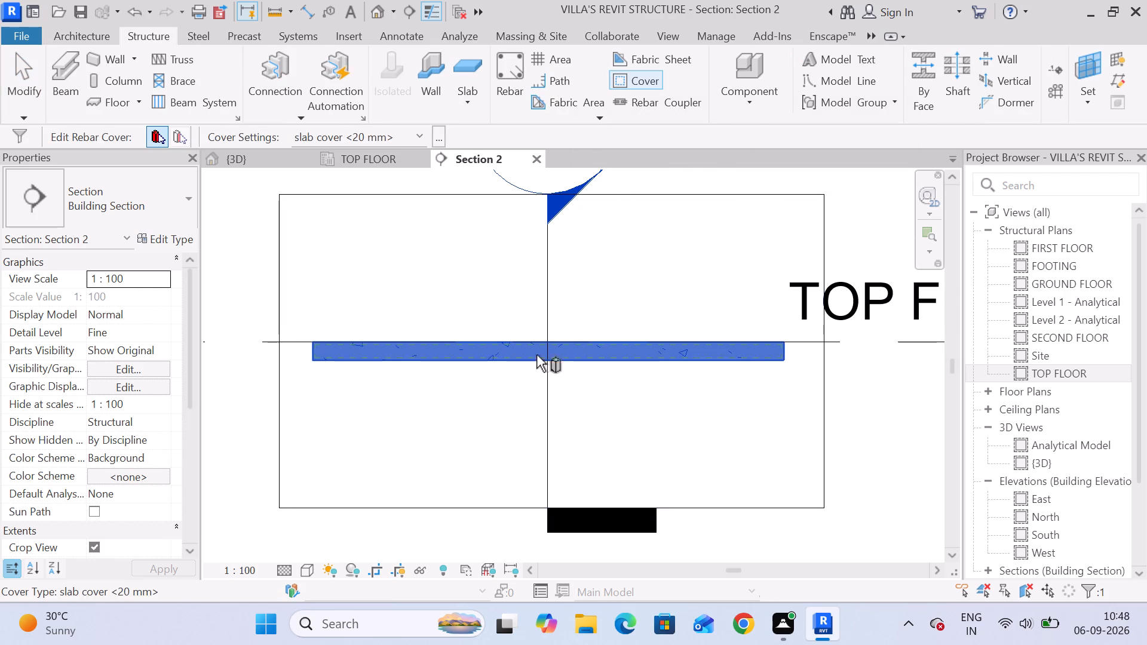
click(385, 138)
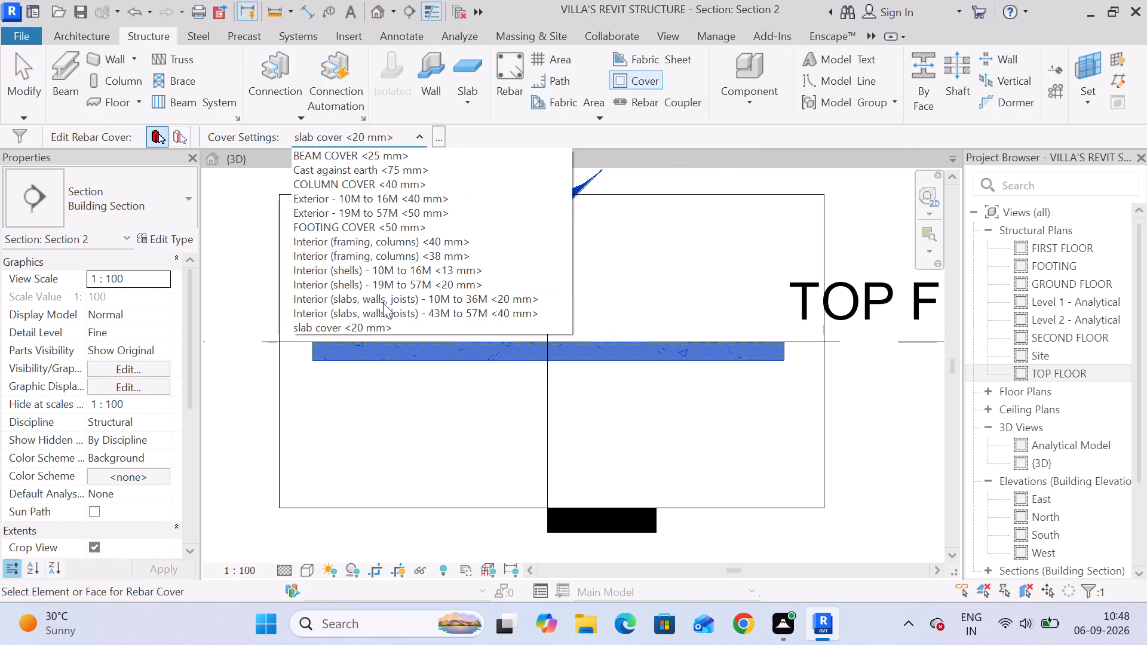
click(385, 324)
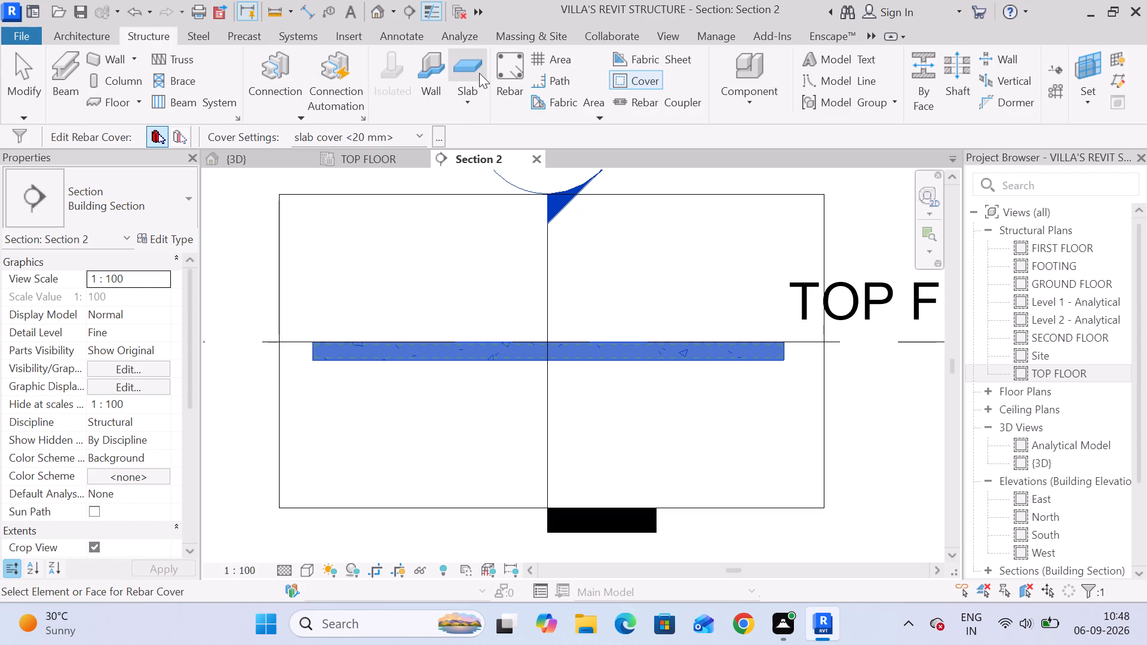
Place a single 12M rebar of Rebar Shape 8 at the left end of the slab in Section 2.
click(523, 73)
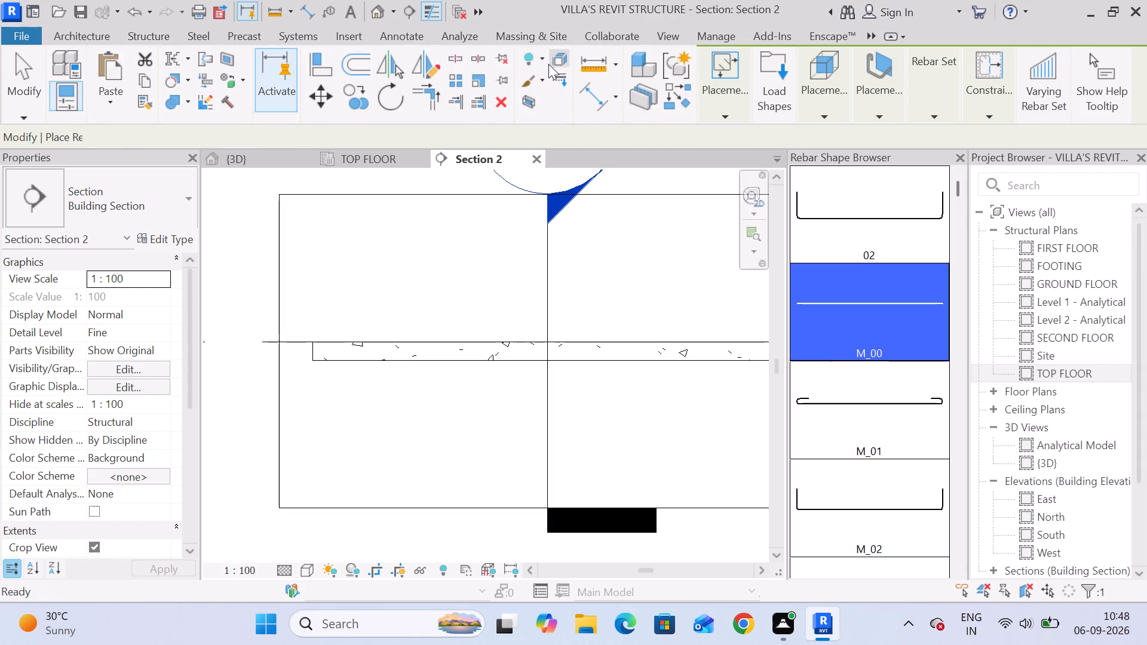
scroll(814, 396, down, 20)
scroll(814, 396, down, 6)
scroll(894, 377, down, 4)
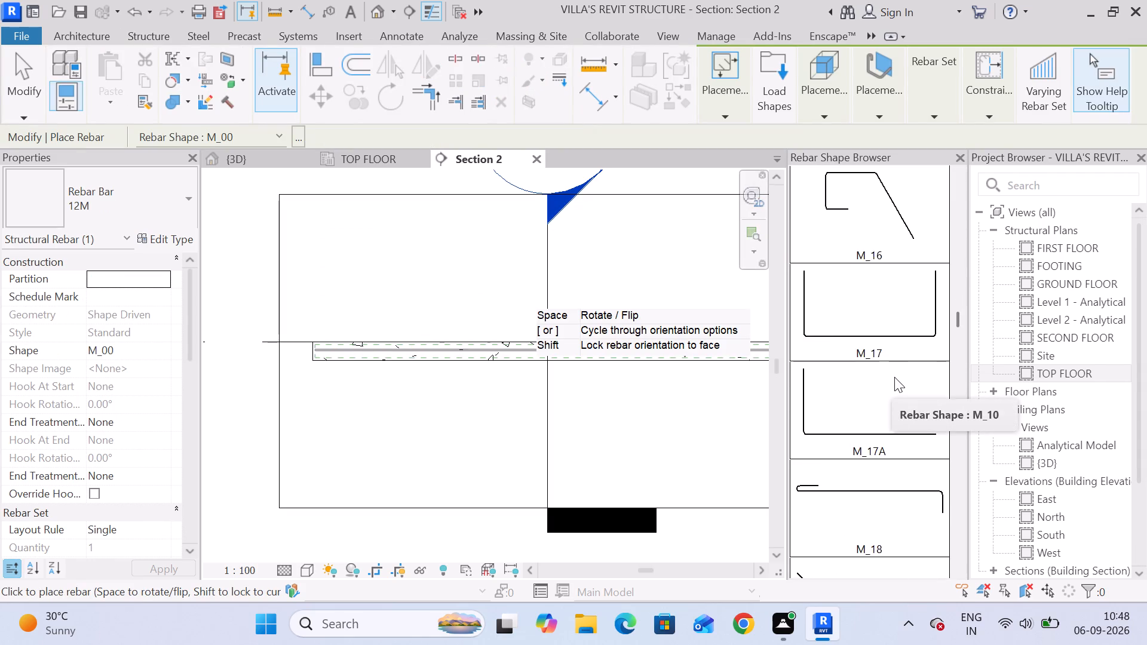
scroll(894, 377, down, 20)
scroll(894, 377, down, 12)
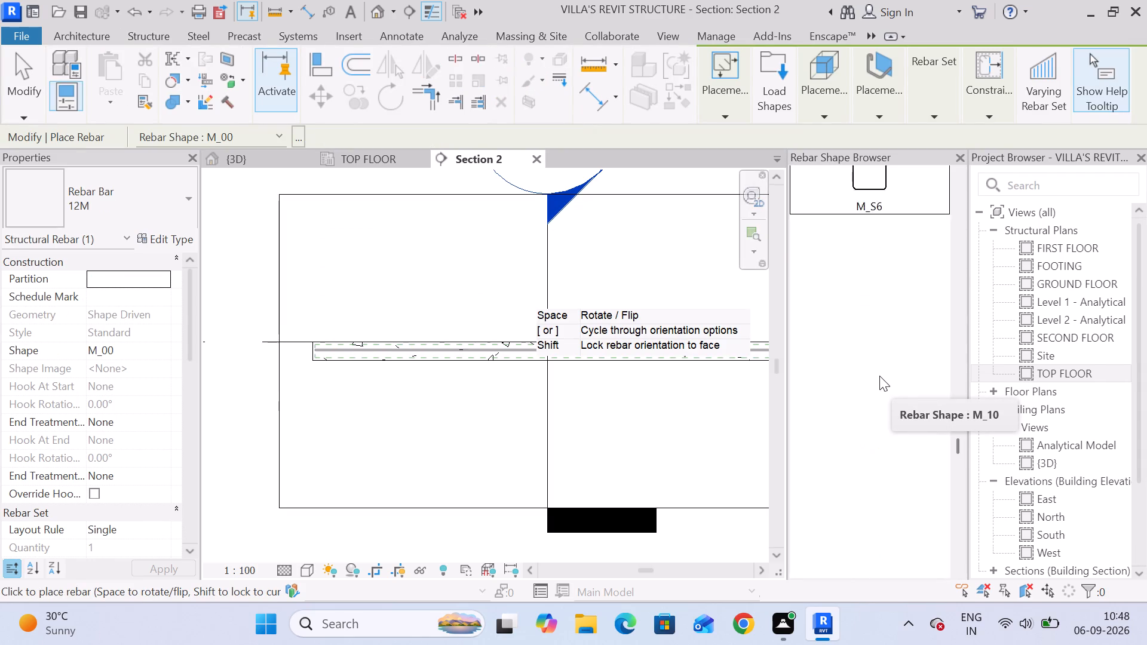
scroll(879, 376, down, 20)
scroll(879, 376, down, 17)
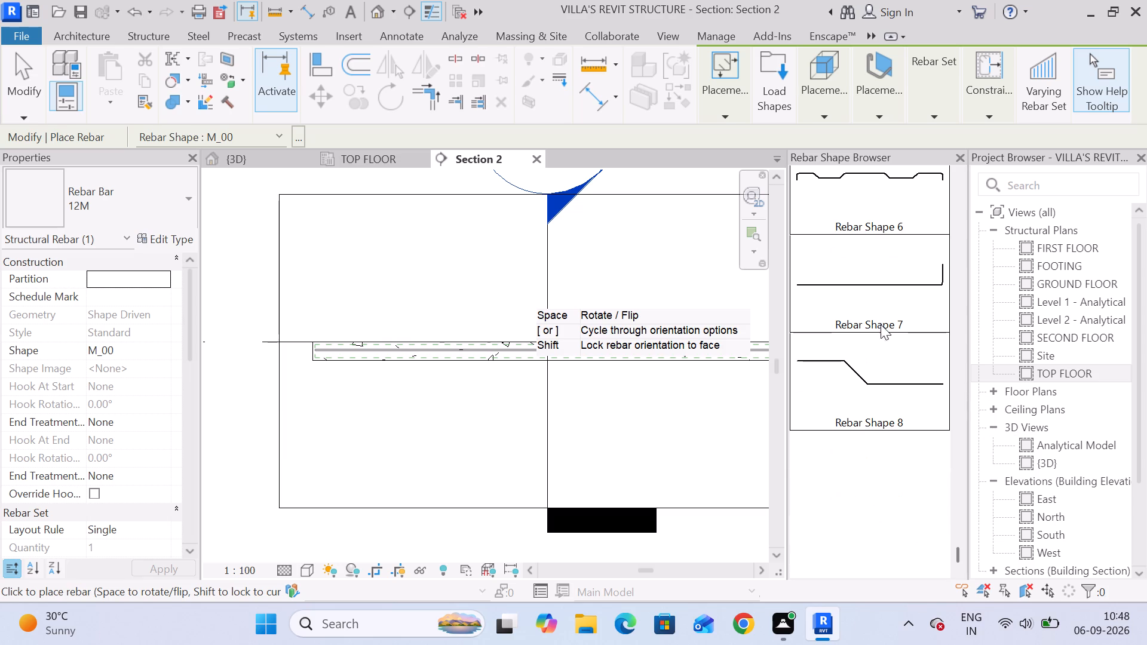
click(856, 372)
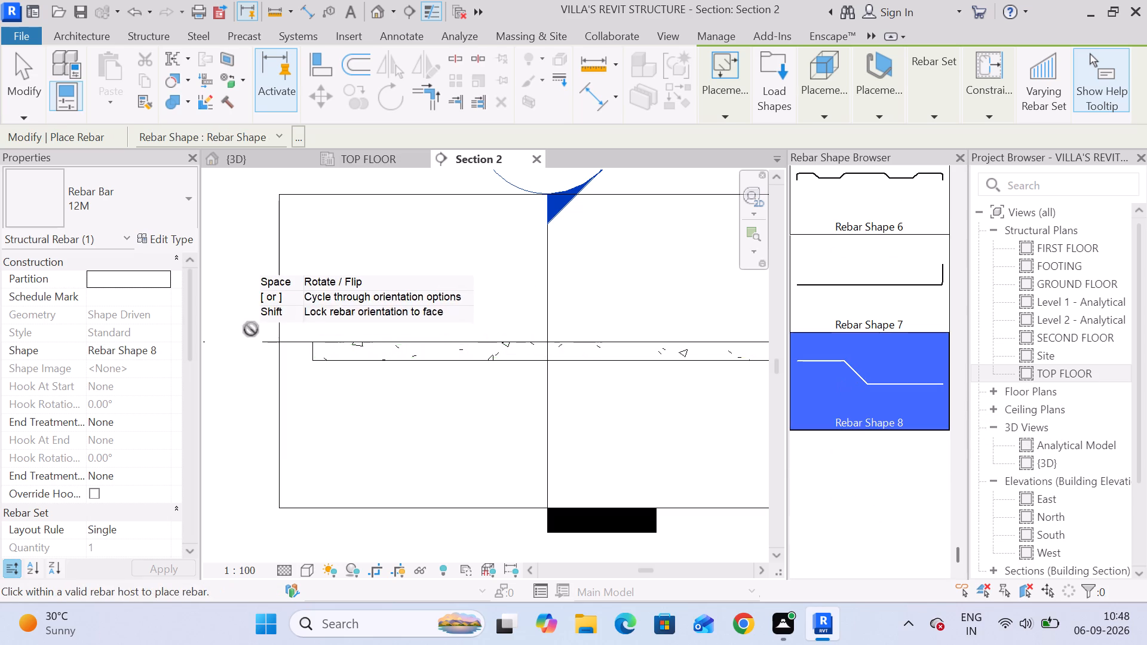
click(344, 356)
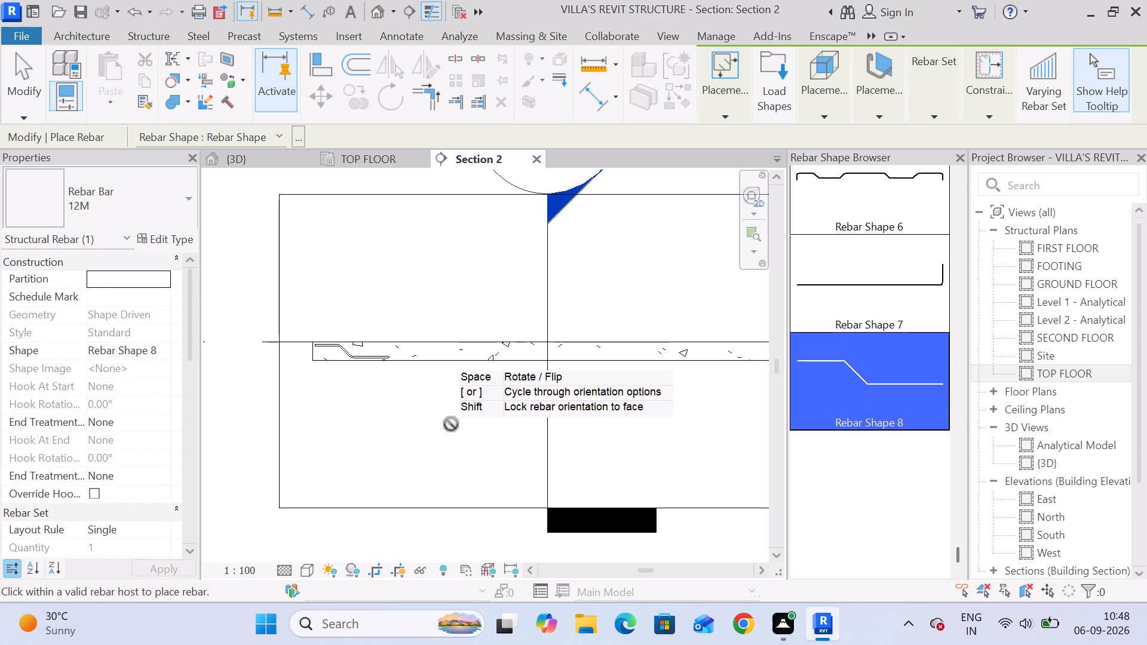
click(391, 159)
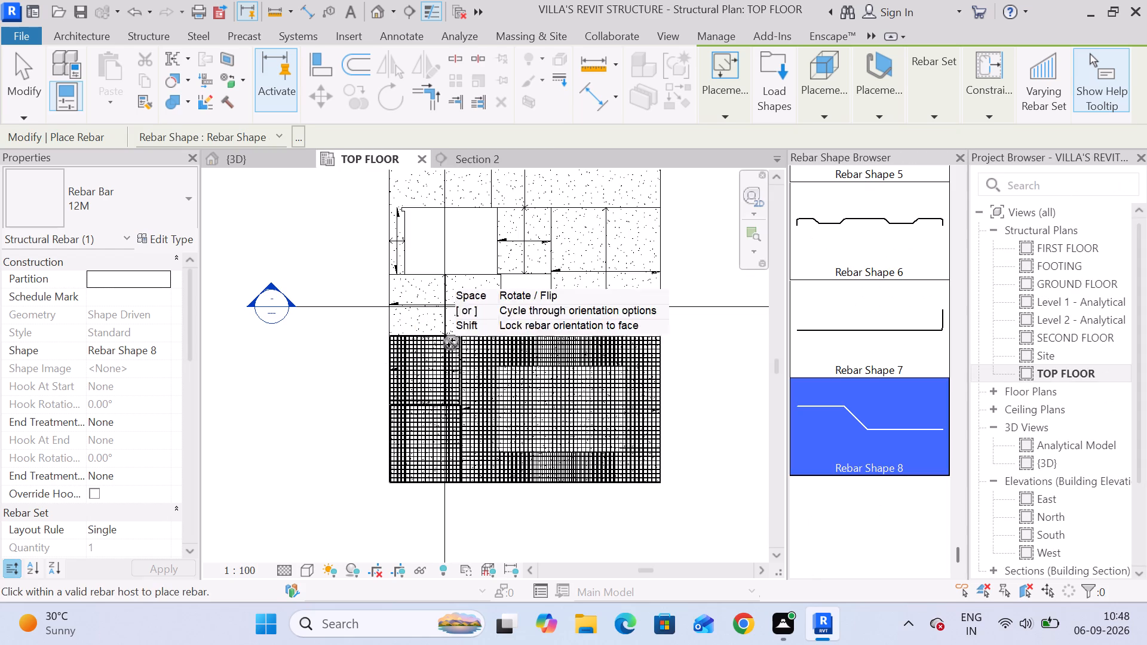
click(467, 167)
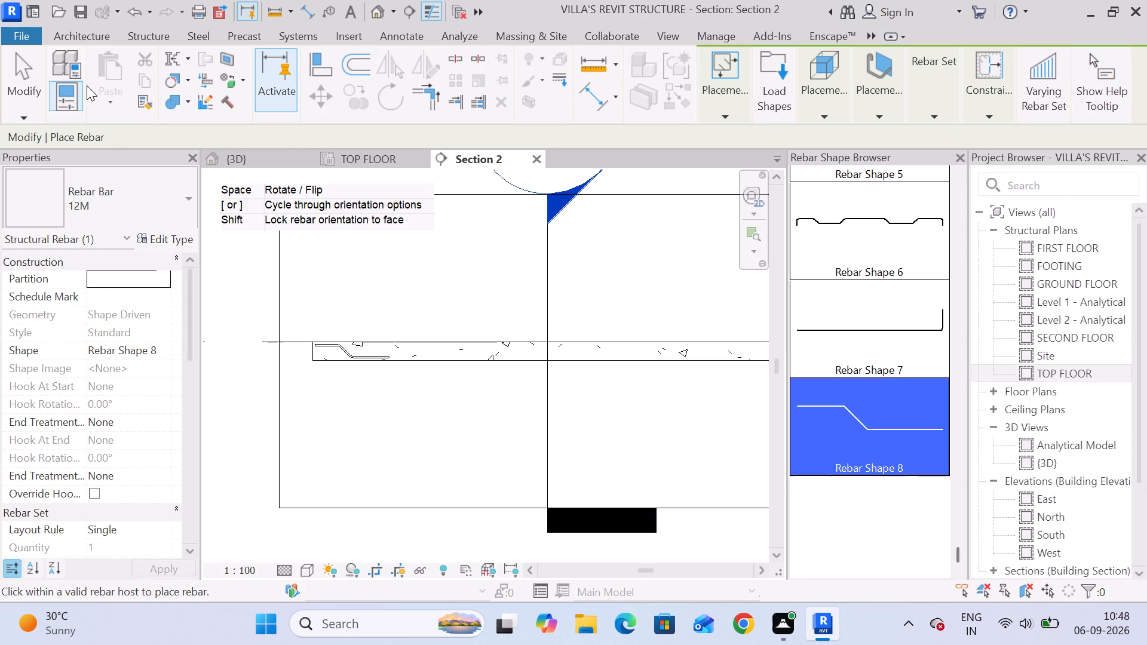
click(29, 70)
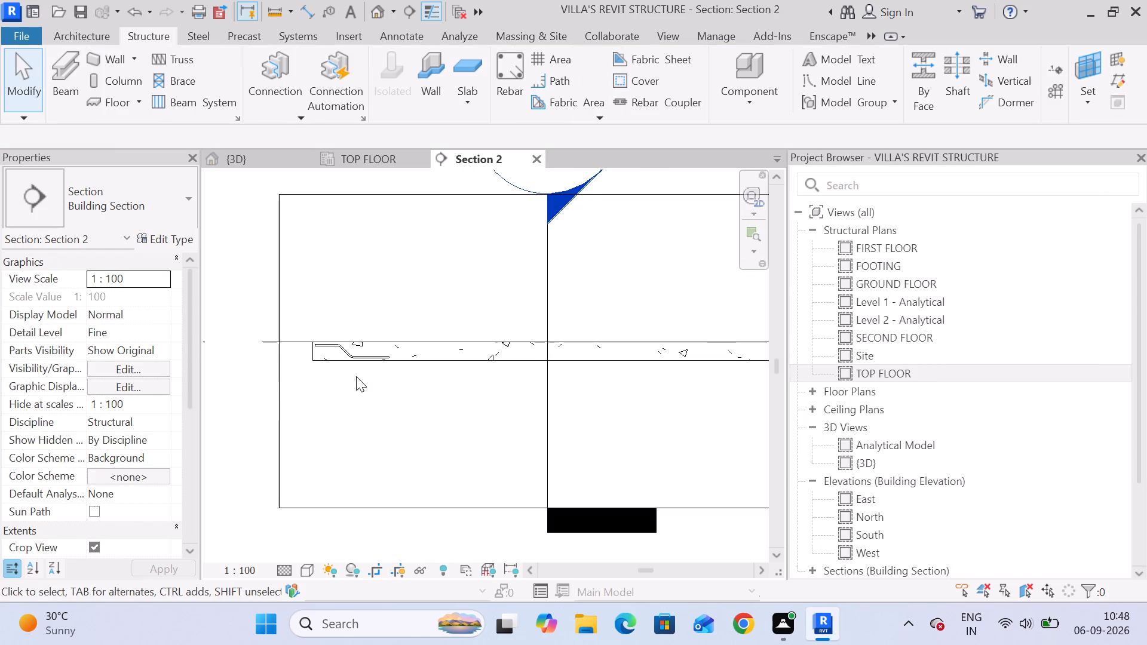
Check the Section 2 line against the slab in the TOP FLOOR plan and reopen the Section 2 view.
scroll(633, 469, down, 5)
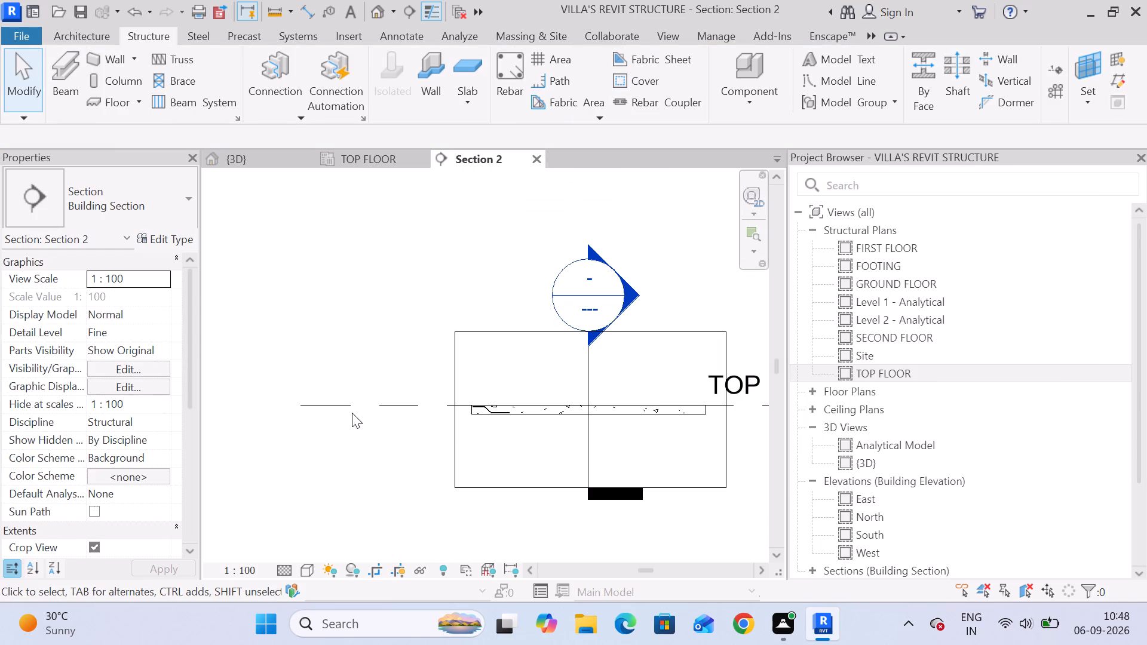
click(352, 411)
click(419, 441)
click(360, 165)
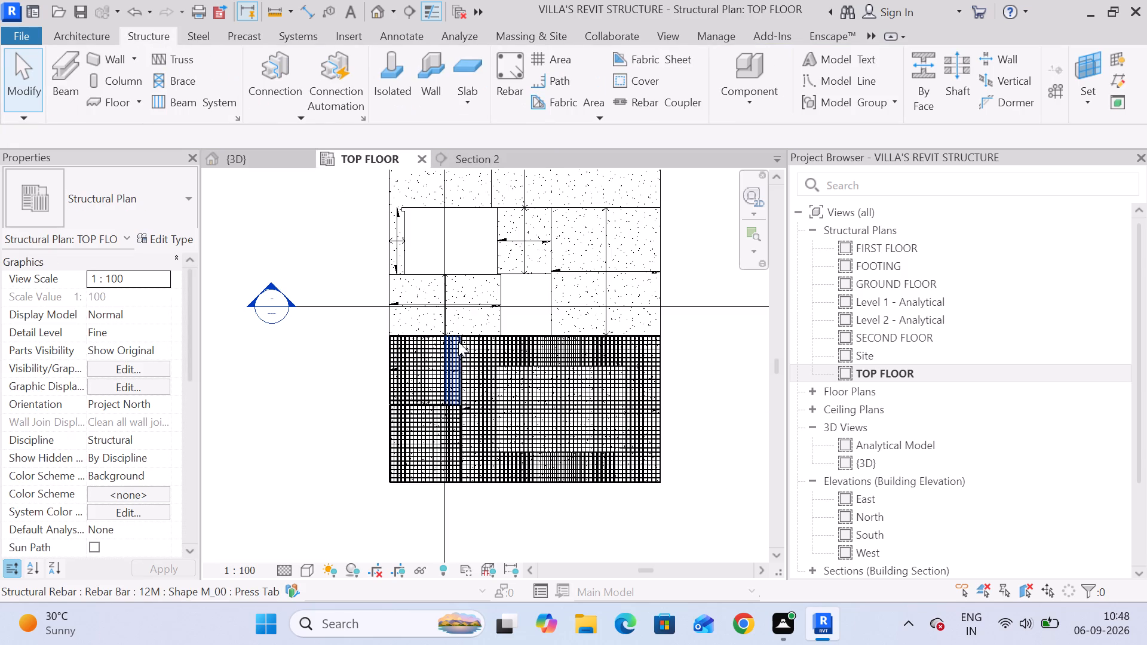
click(356, 312)
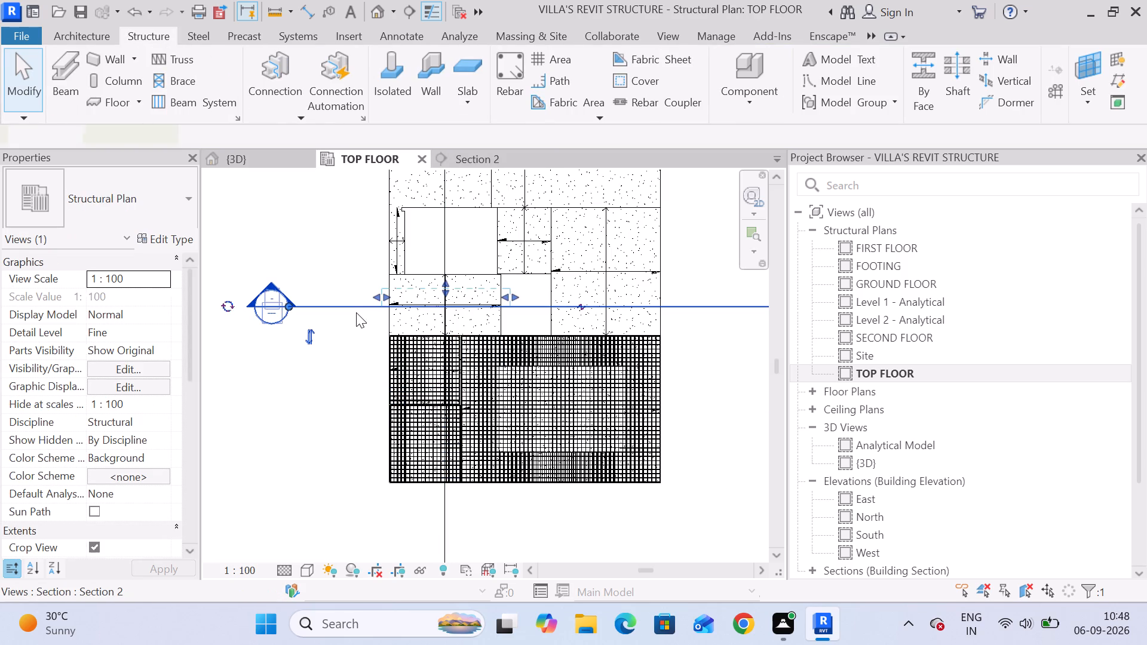
right_click(356, 312)
click(427, 164)
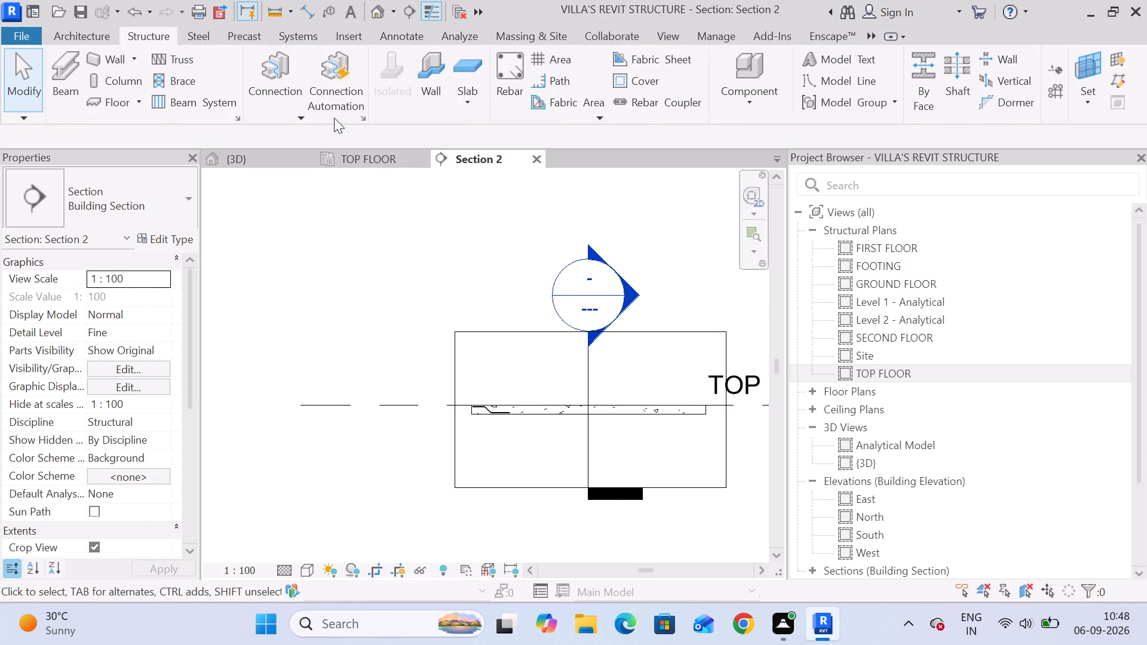
Open the Section 1 view from its section line in the TOP FLOOR plan.
click(350, 156)
click(450, 520)
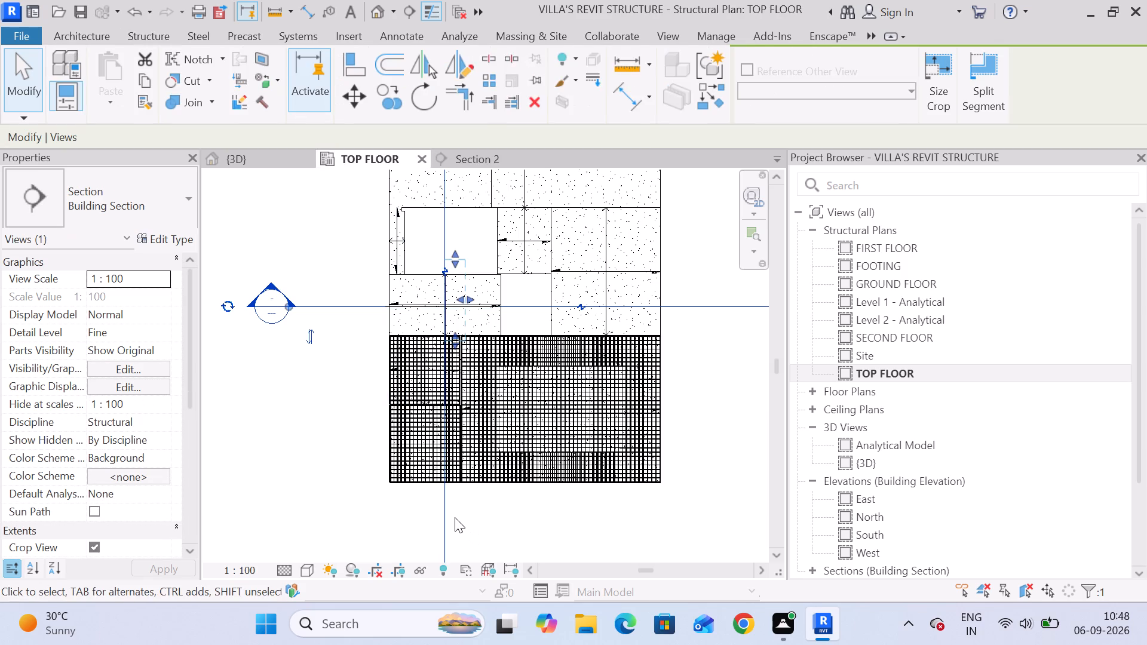
right_click(455, 517)
click(523, 159)
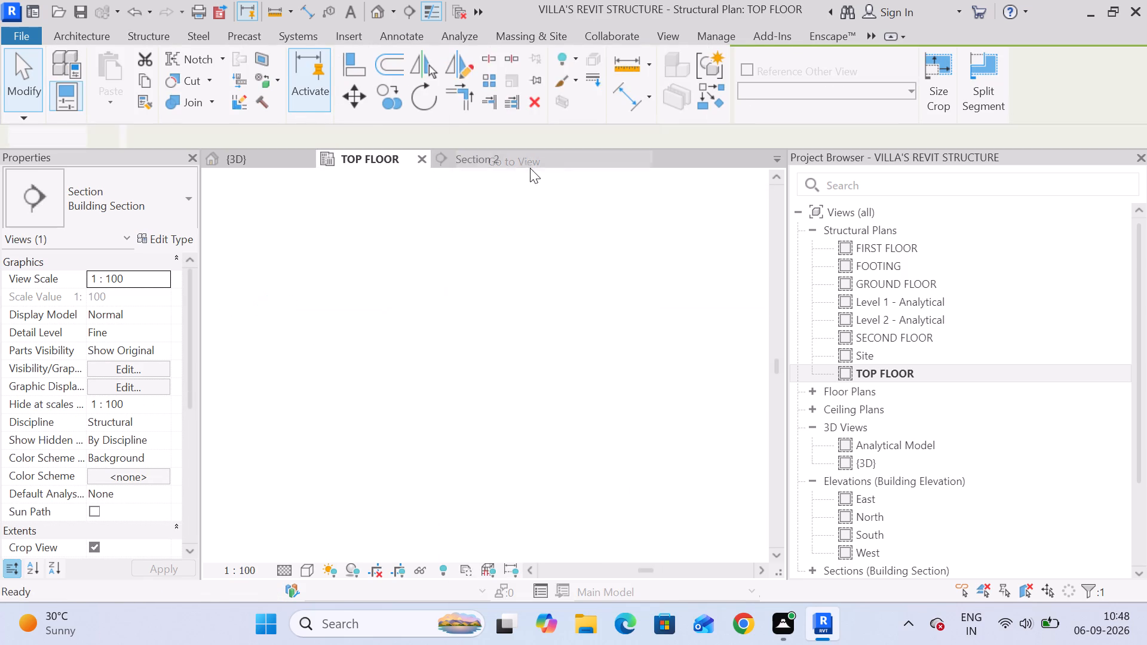
scroll(511, 320, up, 5)
scroll(461, 308, up, 3)
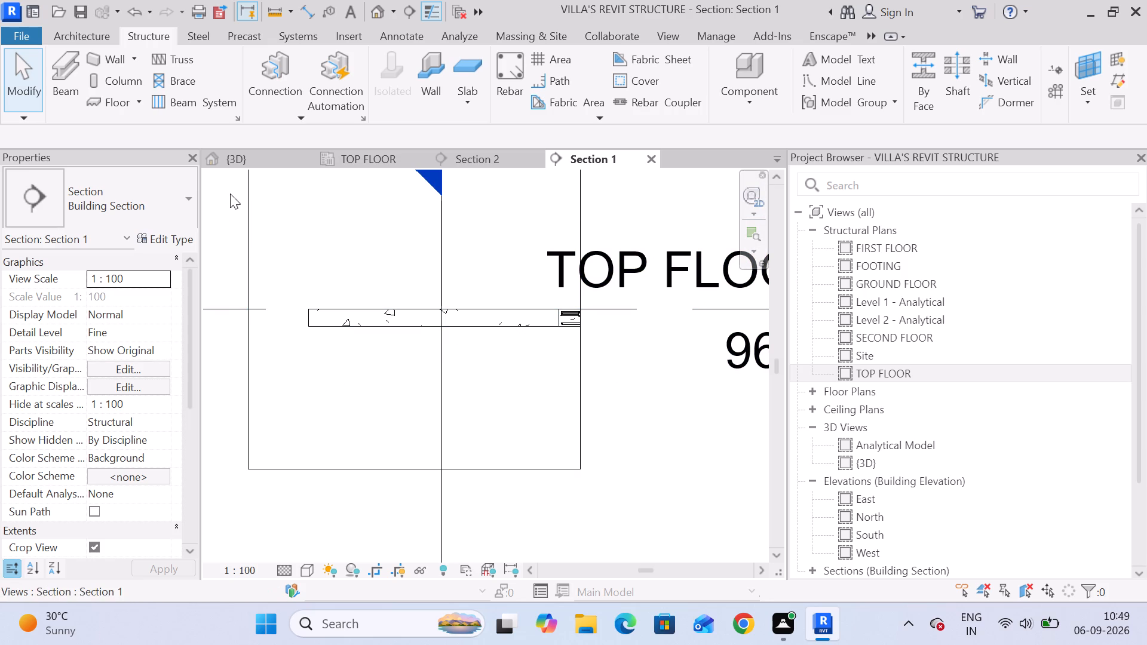
Place a single 12M rebar of Rebar Shape 8 at the left end of the slab in Section 1.
click(477, 164)
scroll(482, 450, up, 5)
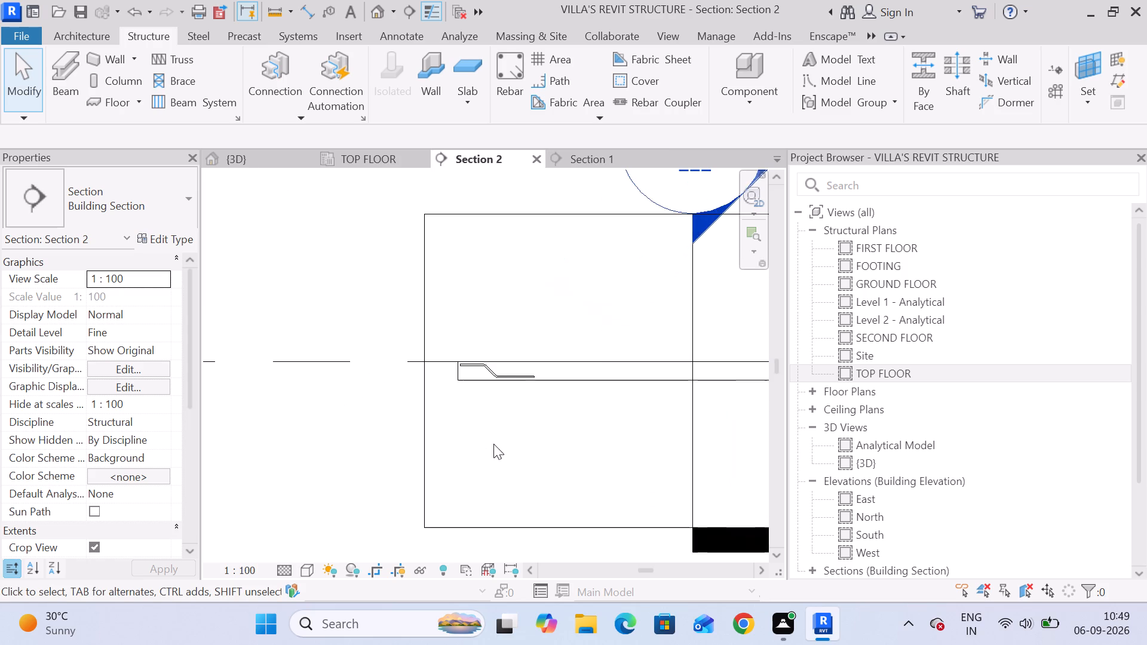
middle_drag(499, 441, 230, 368)
middle_drag(342, 391, 446, 392)
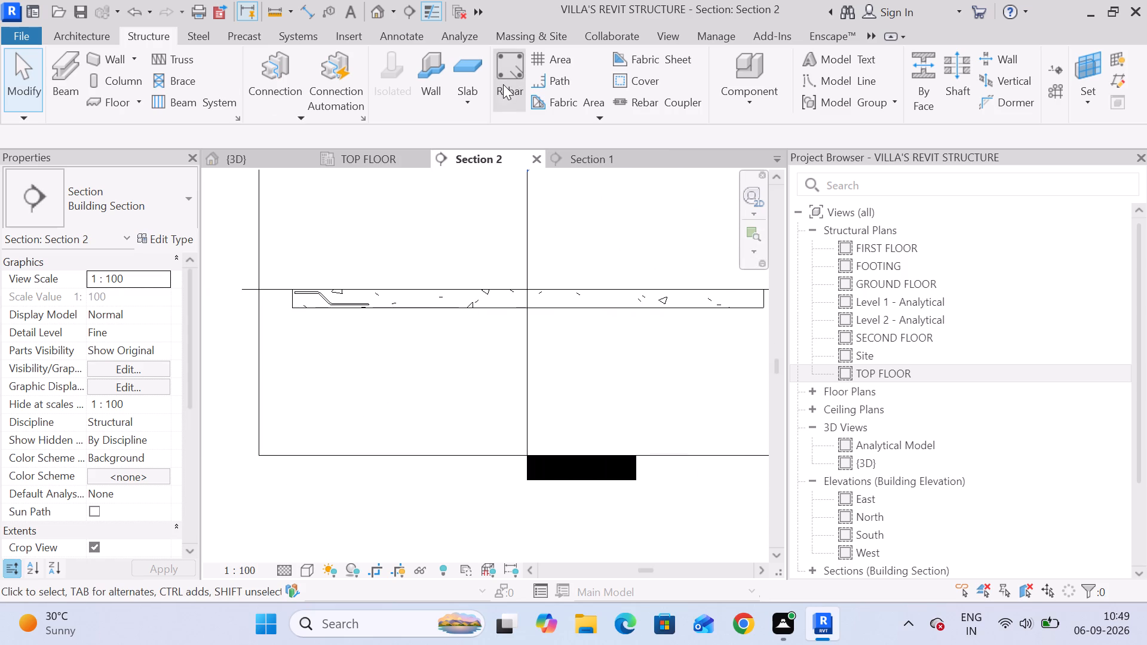
click(503, 84)
click(575, 161)
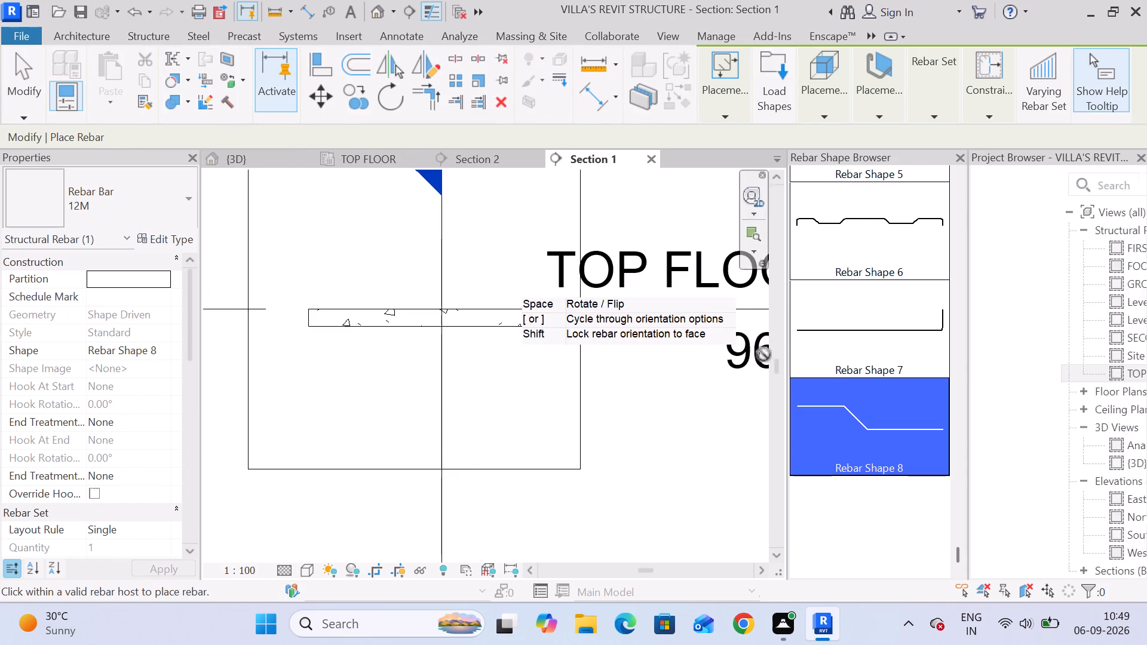
click(824, 416)
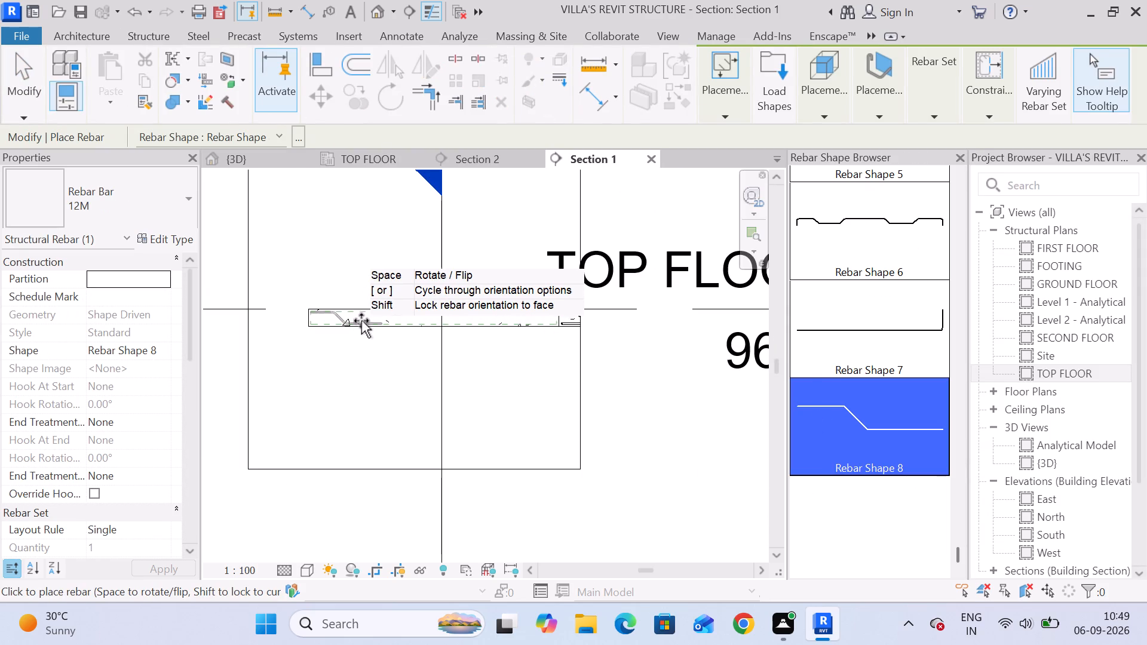
click(361, 321)
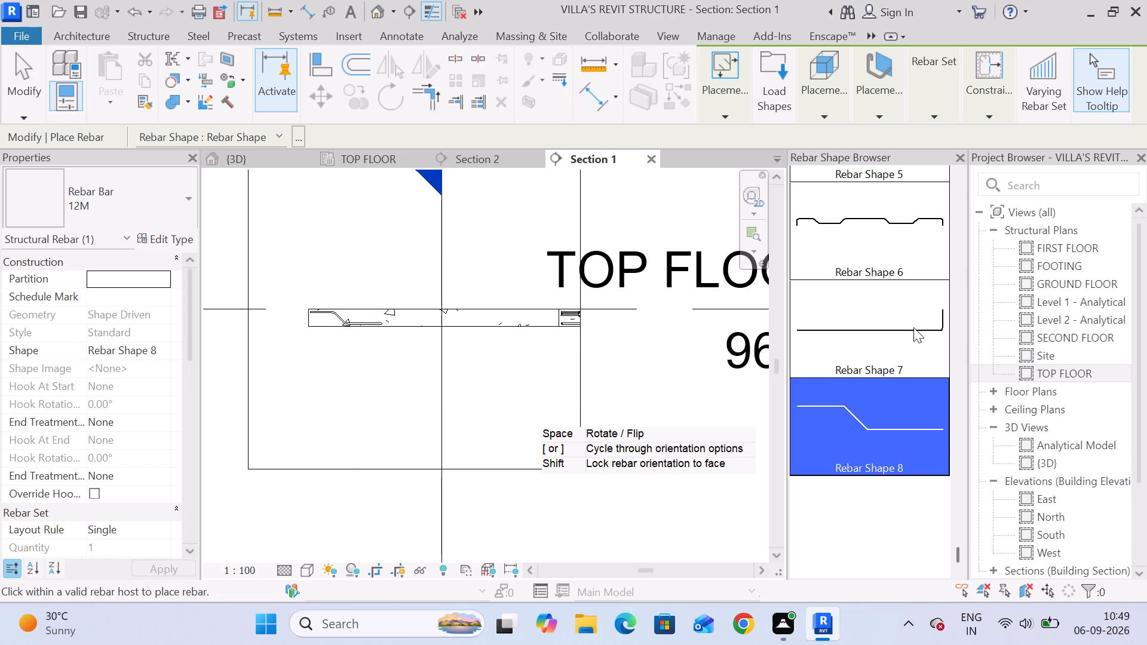
click(8, 80)
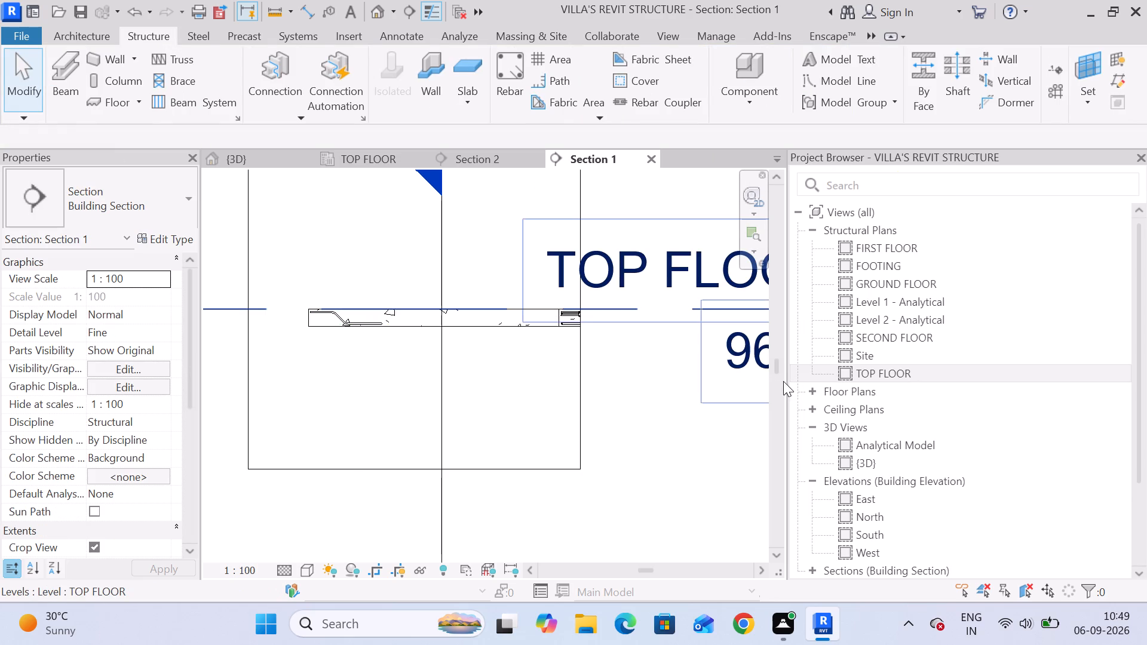
drag(787, 384, 987, 391)
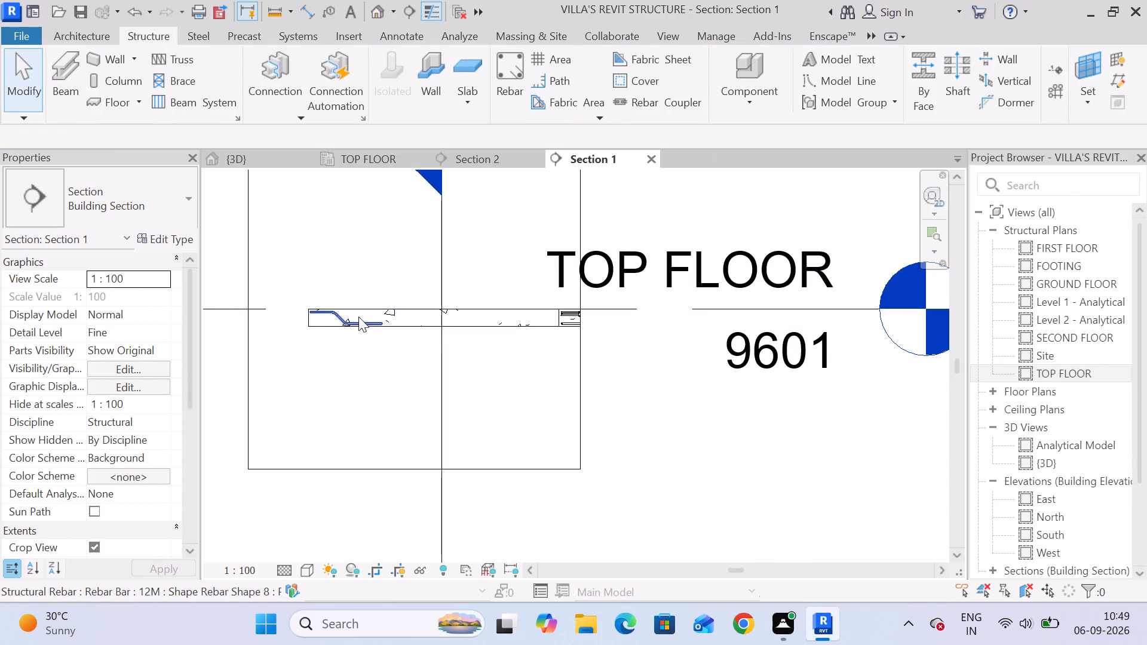
scroll(340, 311, up, 4)
middle_drag(343, 319, 370, 311)
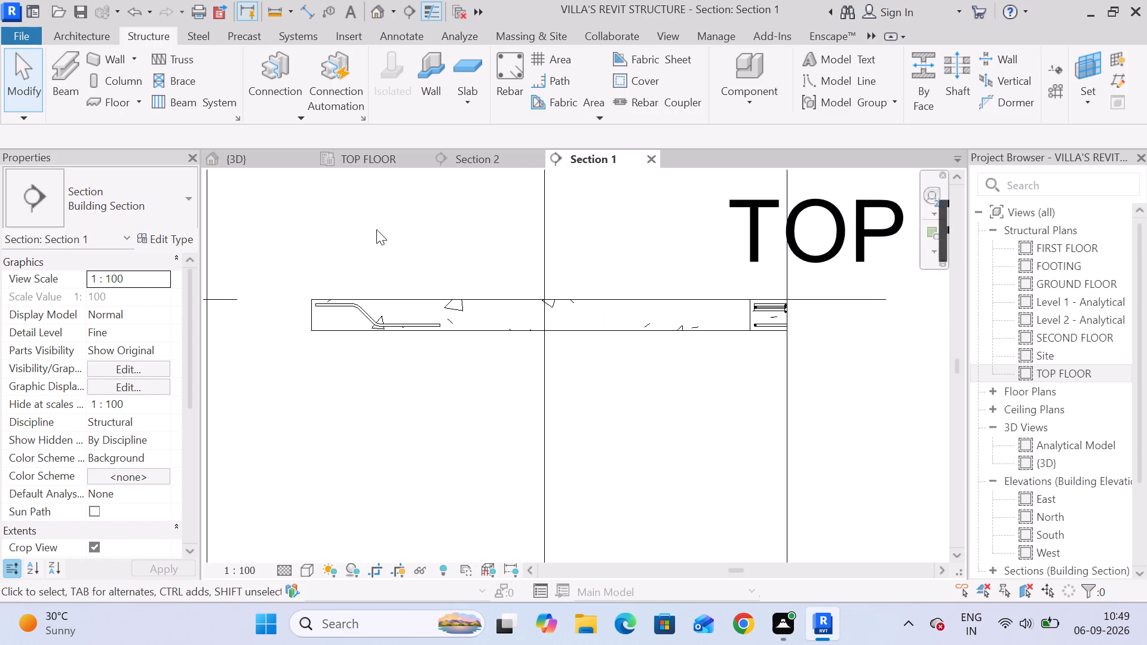
Stretch the lower leg of the cranked rebar in Section 2 to the slab's right cover line, about 3550 mm long.
click(461, 164)
click(353, 305)
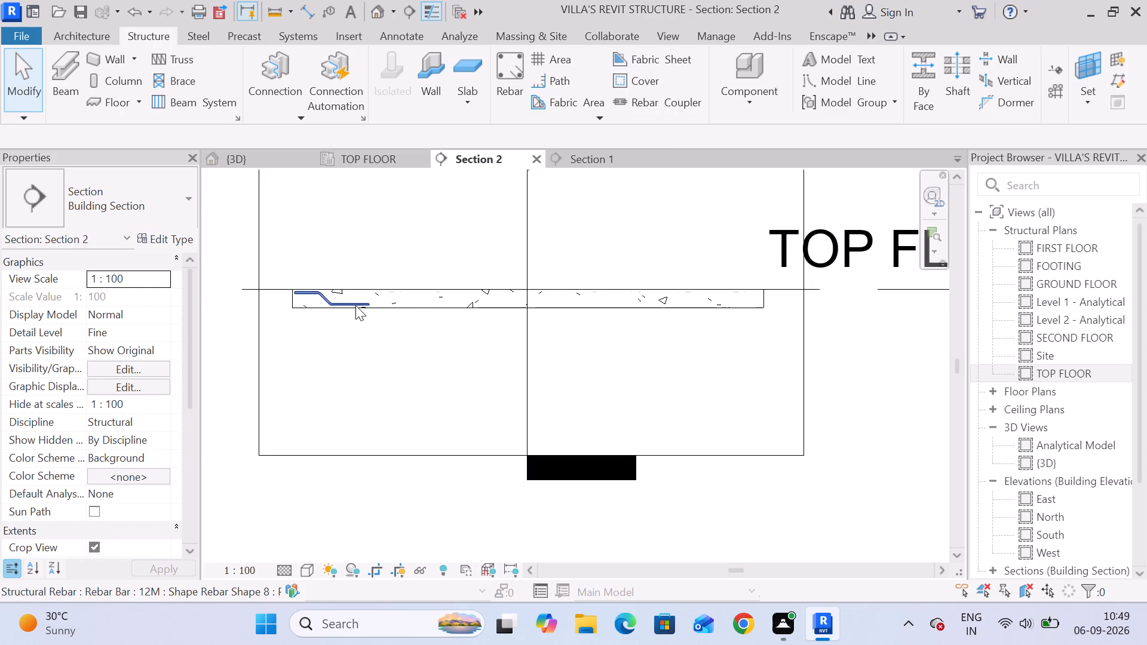
drag(369, 302, 757, 303)
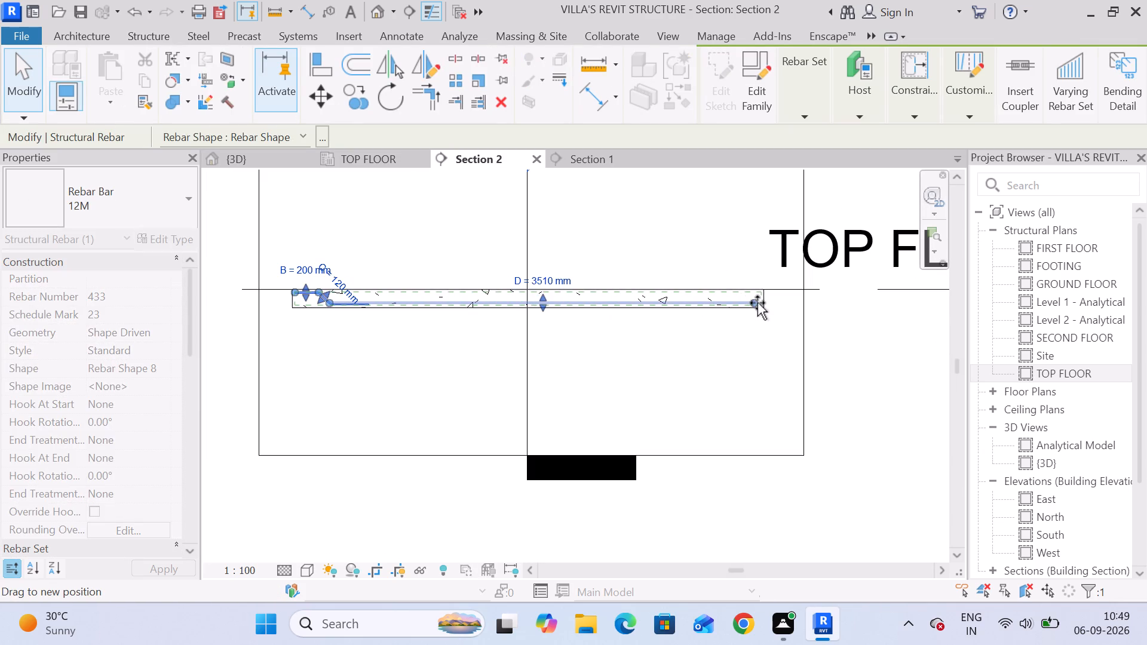
drag(757, 303, 761, 303)
scroll(761, 303, up, 17)
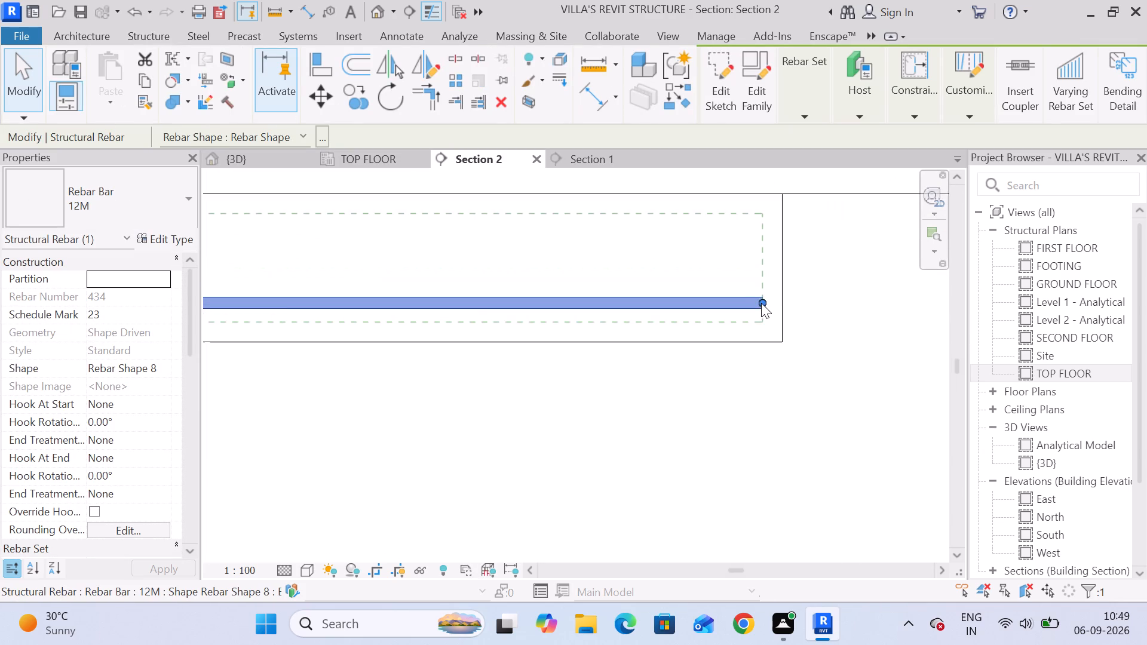
Lower the bottom leg of the Section 2 rebar and nudge it onto the slab's bottom cover line.
drag(760, 303, 761, 320)
scroll(753, 314, up, 18)
key(Down)
key(Down)
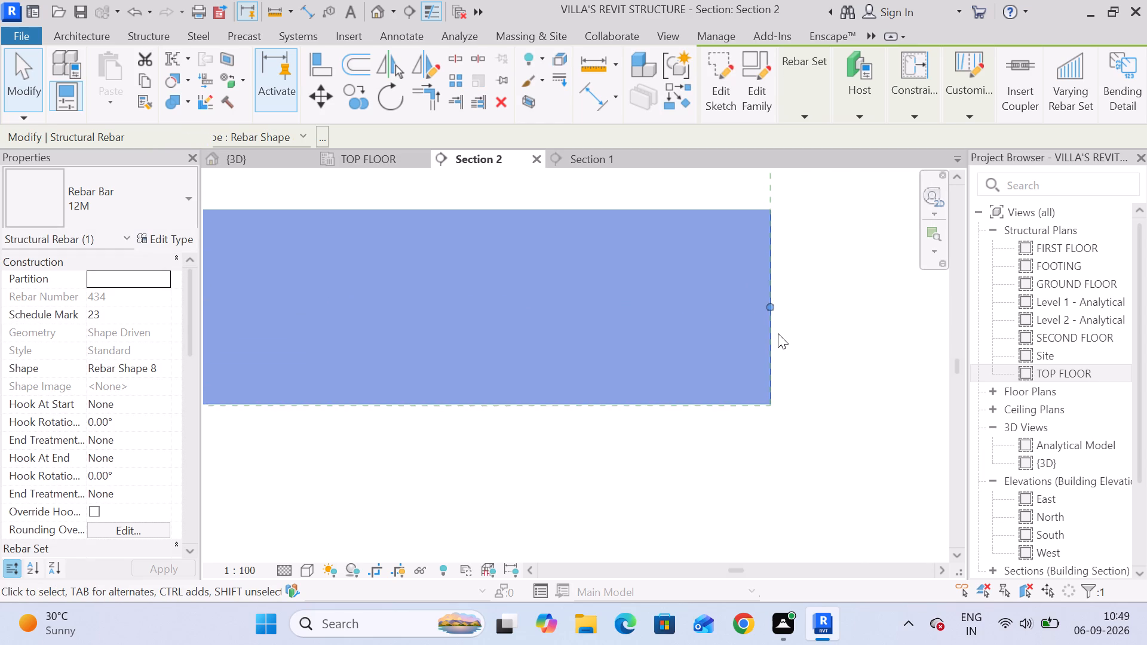
key(Down)
scroll(778, 333, down, 4)
scroll(770, 334, up, 8)
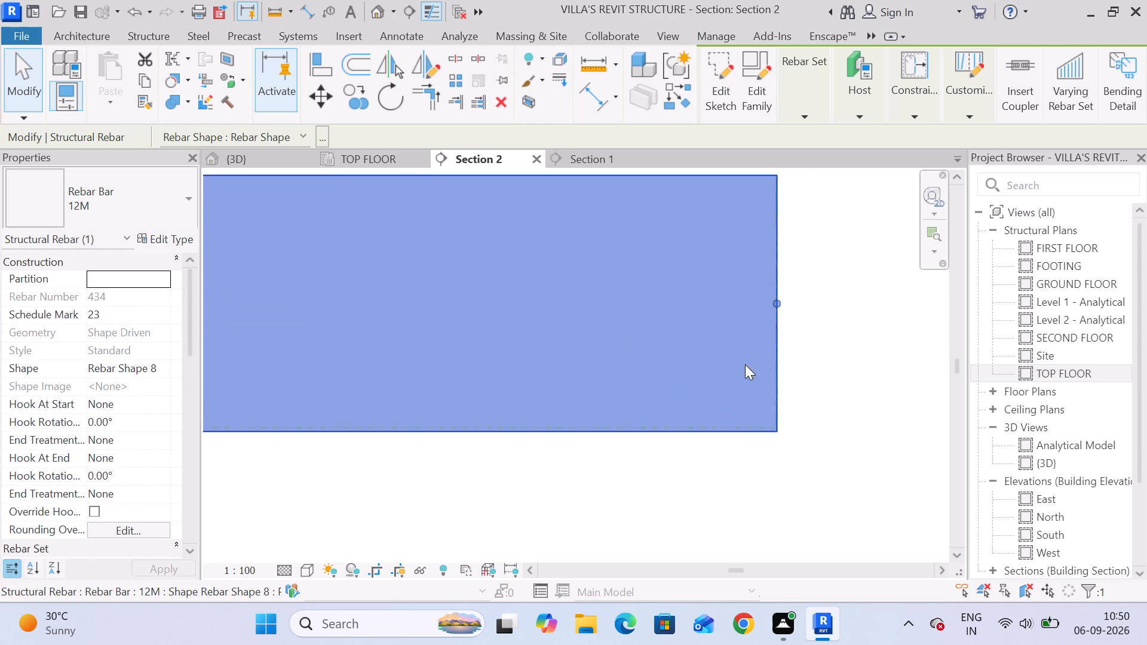
scroll(745, 364, up, 3)
key(Up)
key(Up)
key(Up)
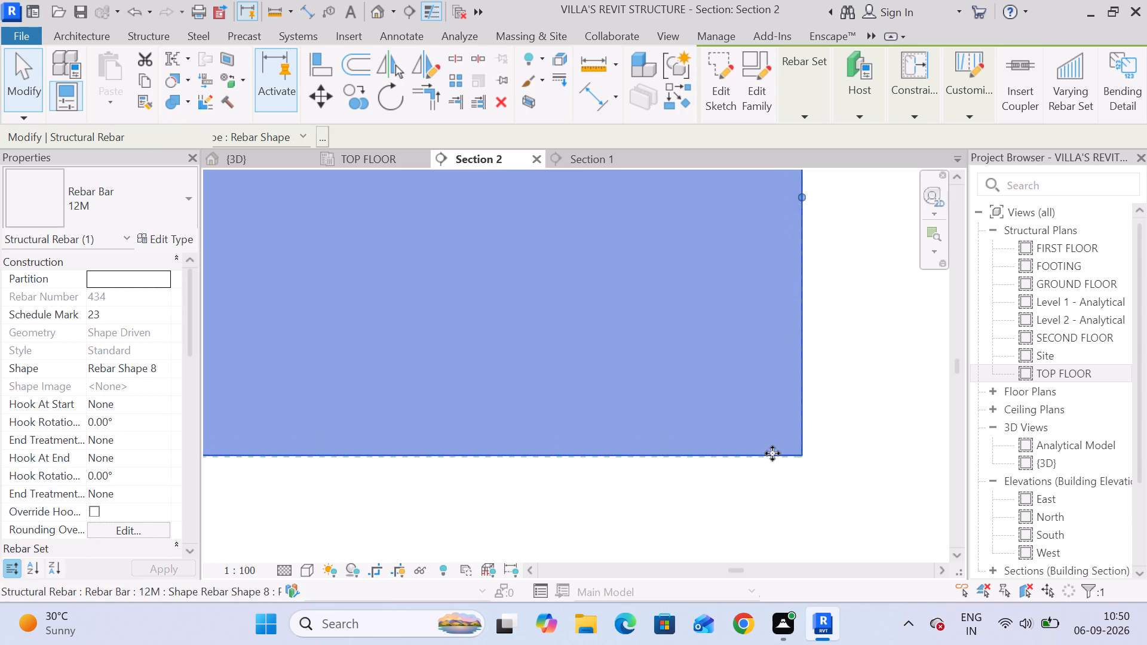
key(Down)
key(Up)
scroll(765, 453, down, 8)
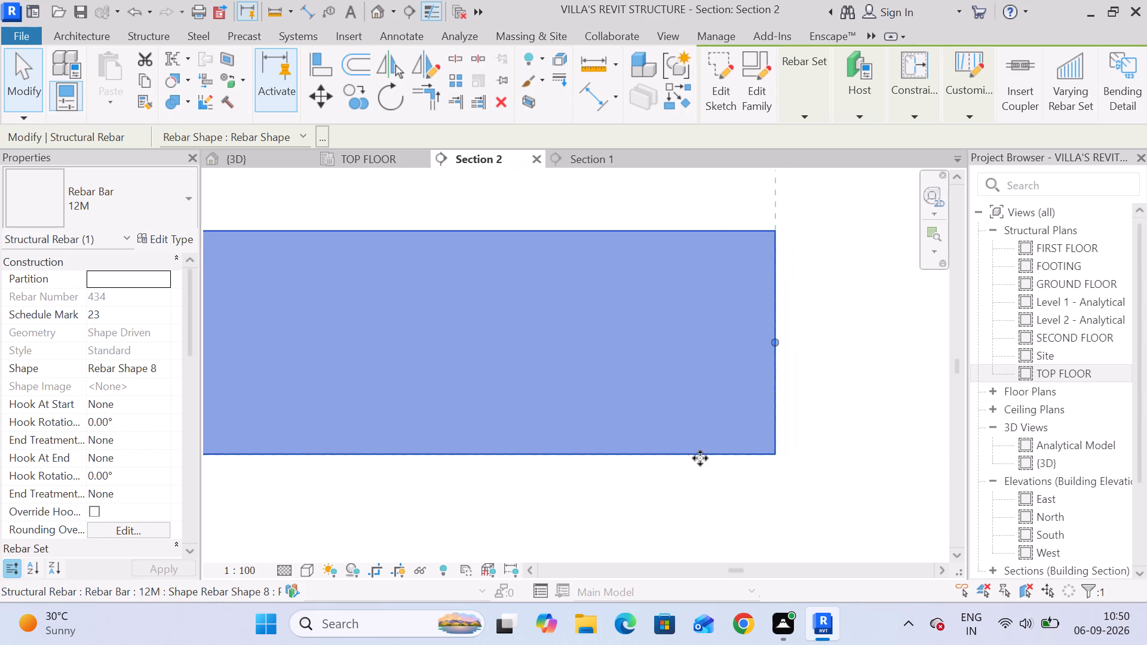
scroll(700, 458, down, 19)
middle_drag(728, 429, 827, 306)
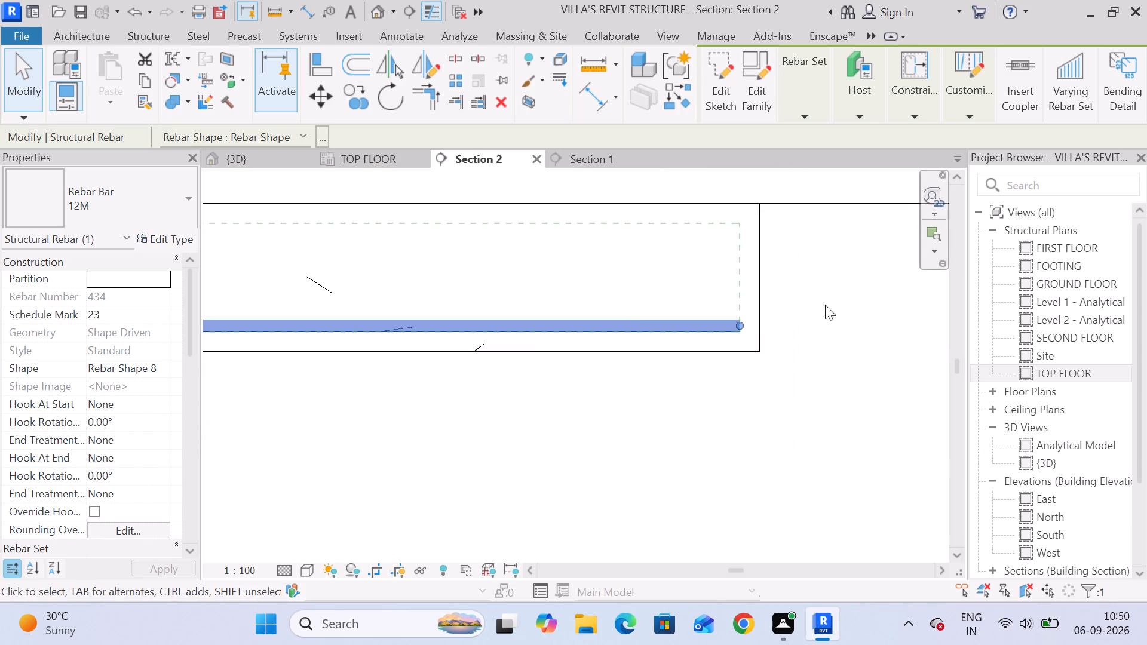
Shift the crank of the Section 2 rebar along the slab until its upper leg B is about 800 mm long.
scroll(588, 320, down, 9)
middle_drag(408, 336, 832, 331)
middle_drag(197, 331, 778, 325)
middle_drag(485, 357, 1044, 357)
scroll(646, 355, down, 5)
middle_drag(737, 358, 606, 360)
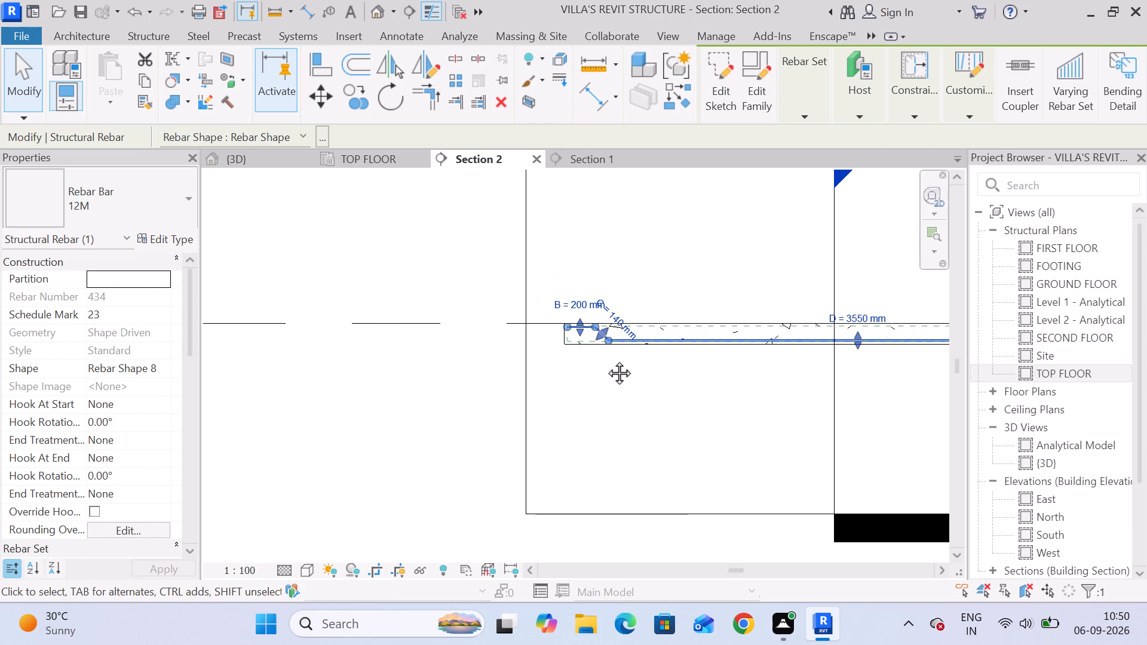
middle_drag(606, 360, 493, 363)
middle_drag(503, 363, 593, 359)
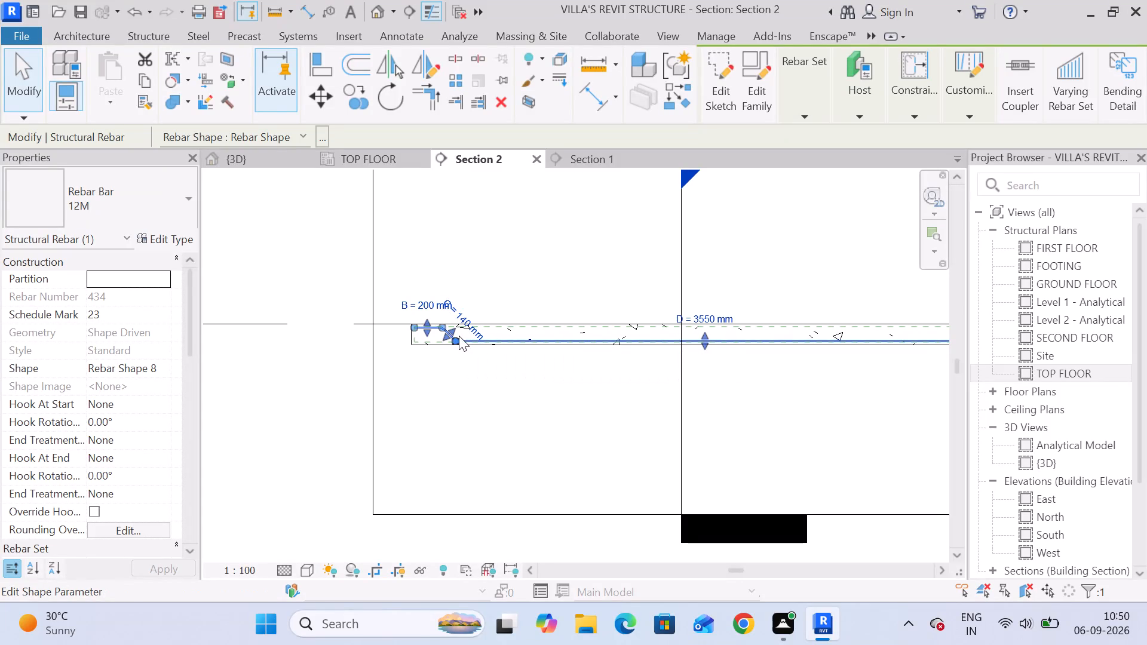
drag(452, 332, 566, 325)
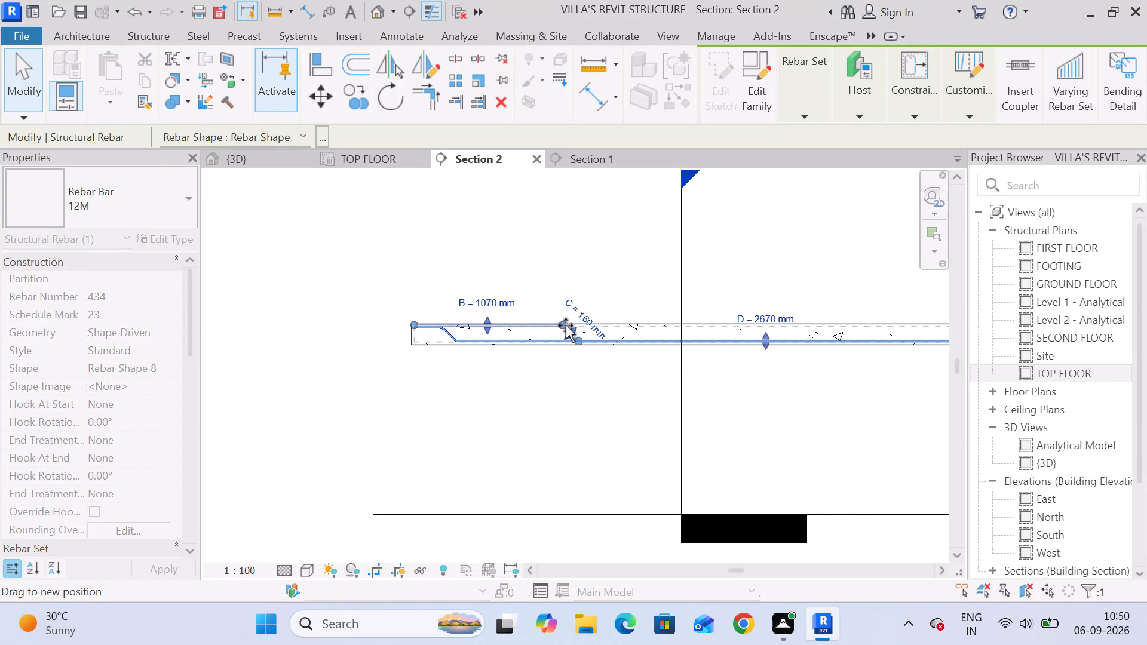
drag(566, 325, 553, 328)
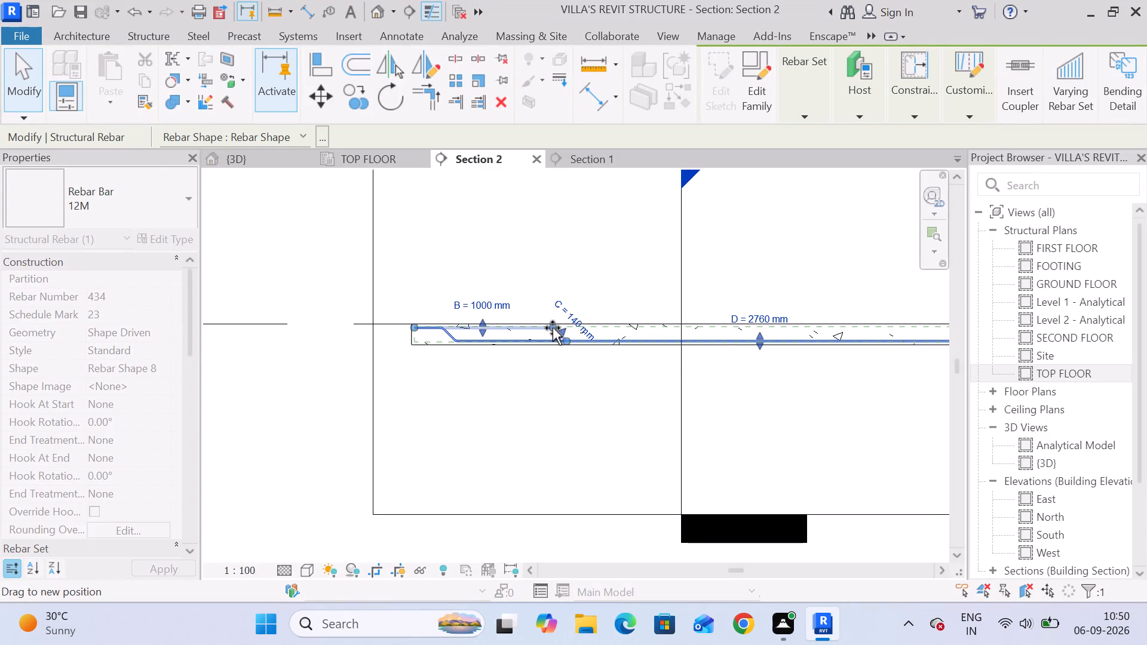
drag(553, 328, 544, 328)
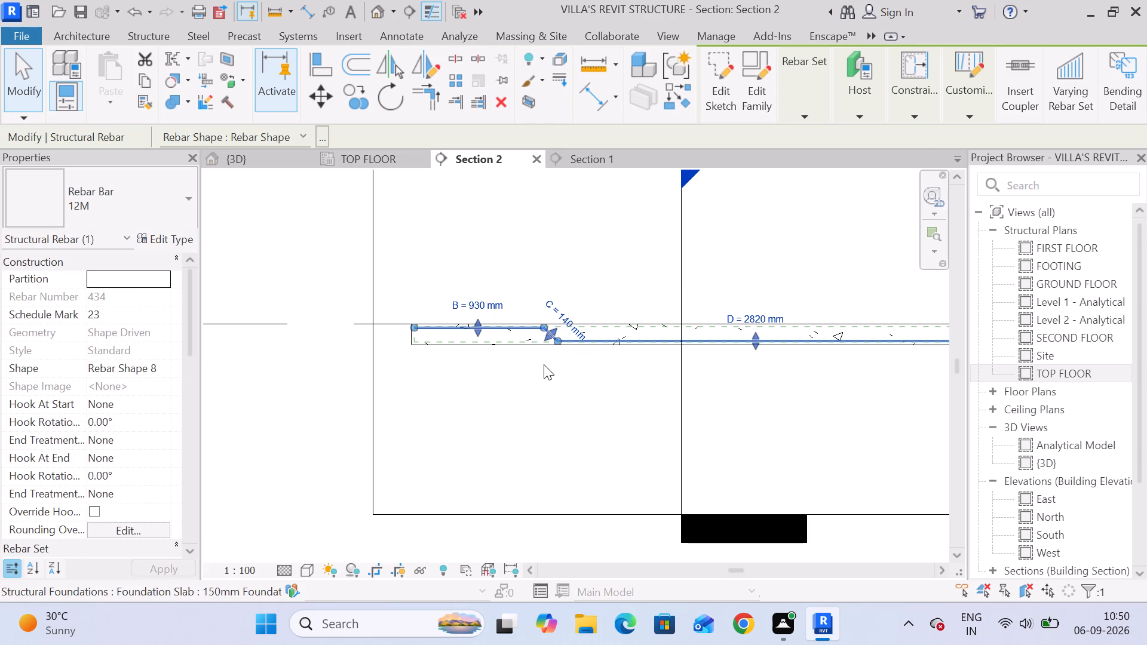
scroll(599, 358, down, 2)
middle_drag(599, 359, 519, 367)
scroll(519, 367, down, 1)
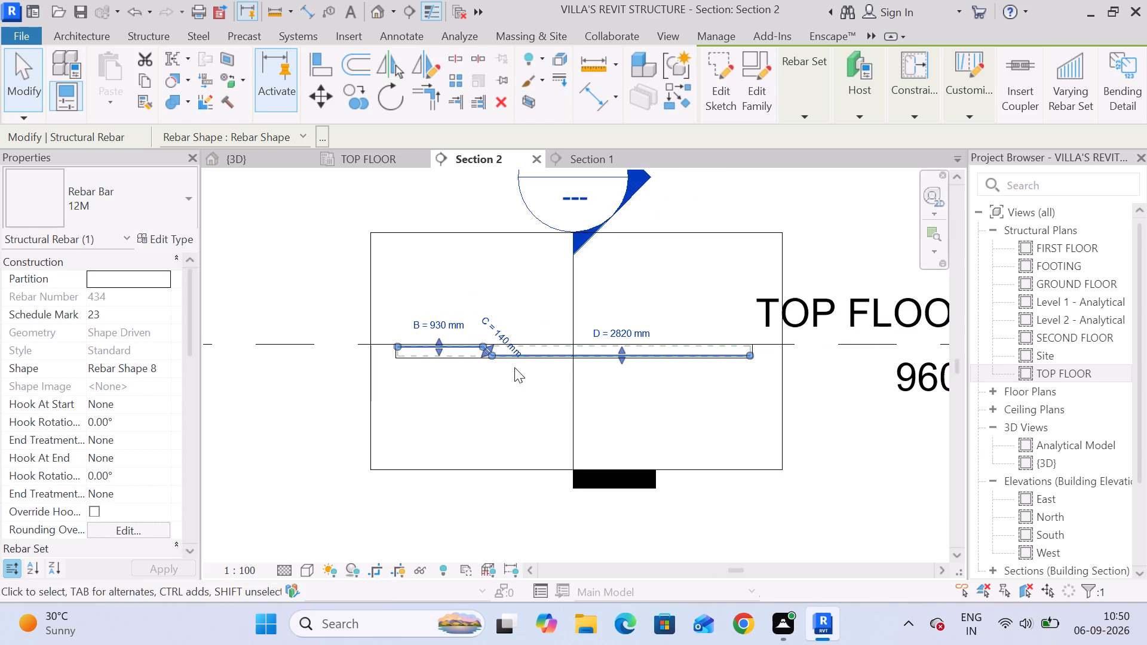
scroll(484, 352, up, 6)
drag(486, 351, 484, 351)
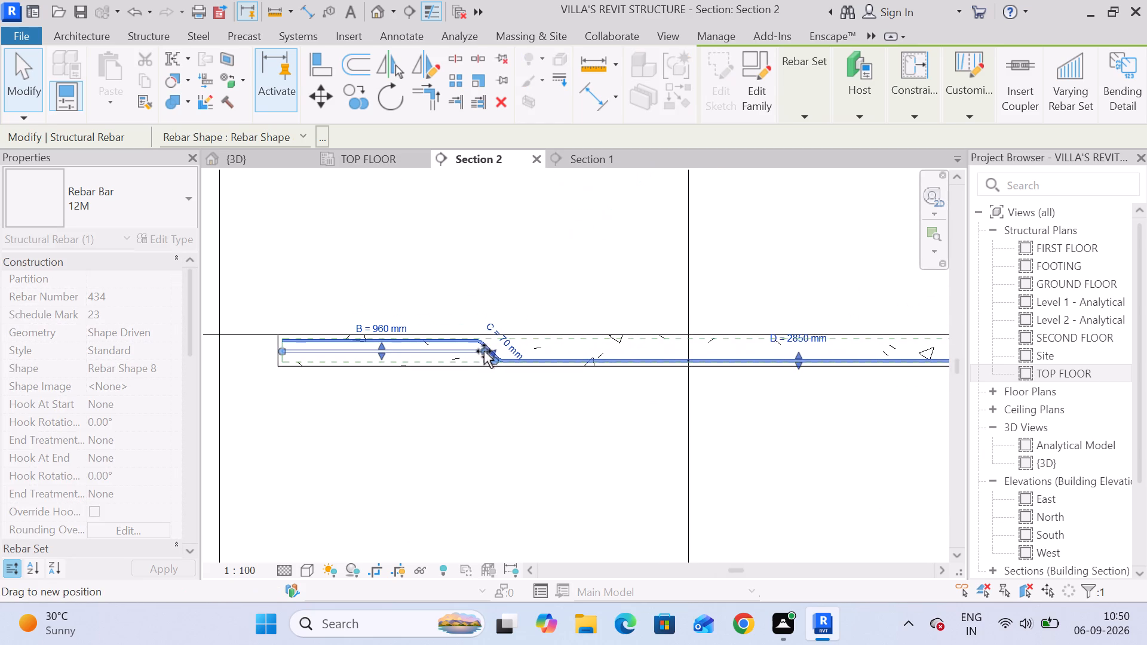
drag(484, 351, 462, 343)
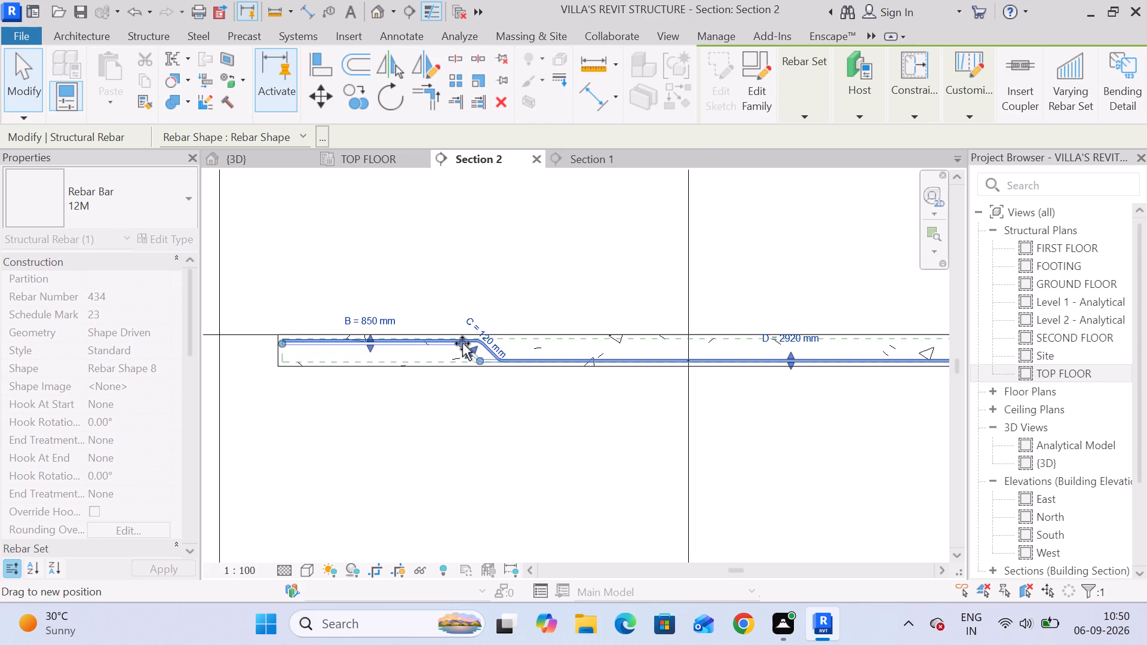
drag(462, 343, 451, 343)
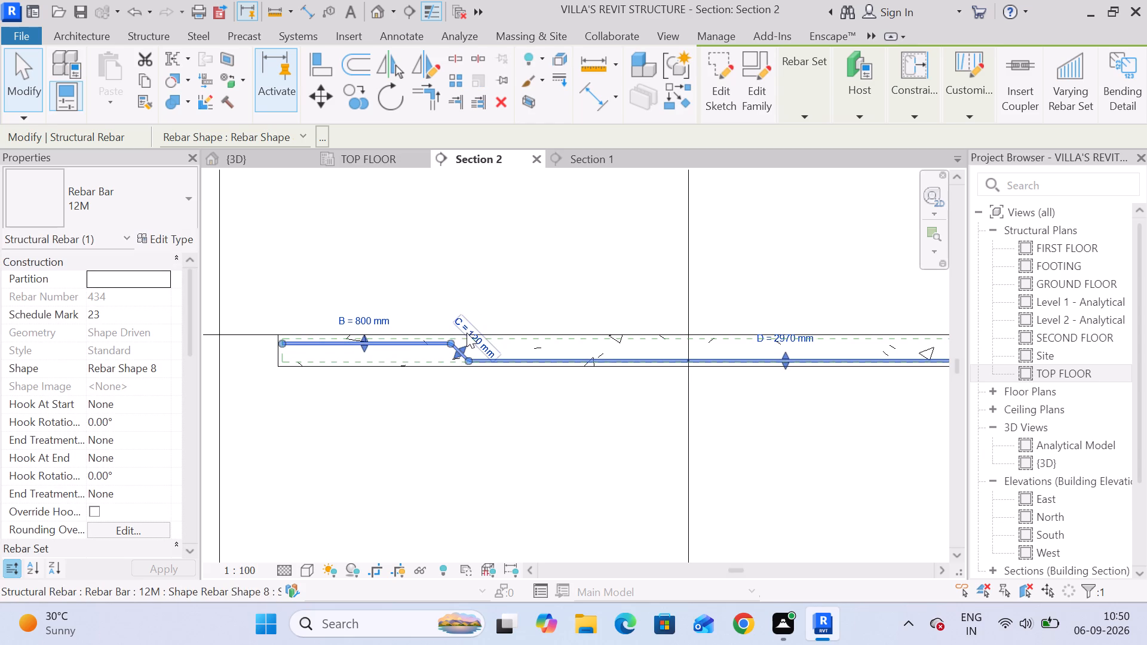
Set the inclined segment C of the Section 2 rebar to 140 mm.
click(474, 339)
text(14)
key(0)
key(Return)
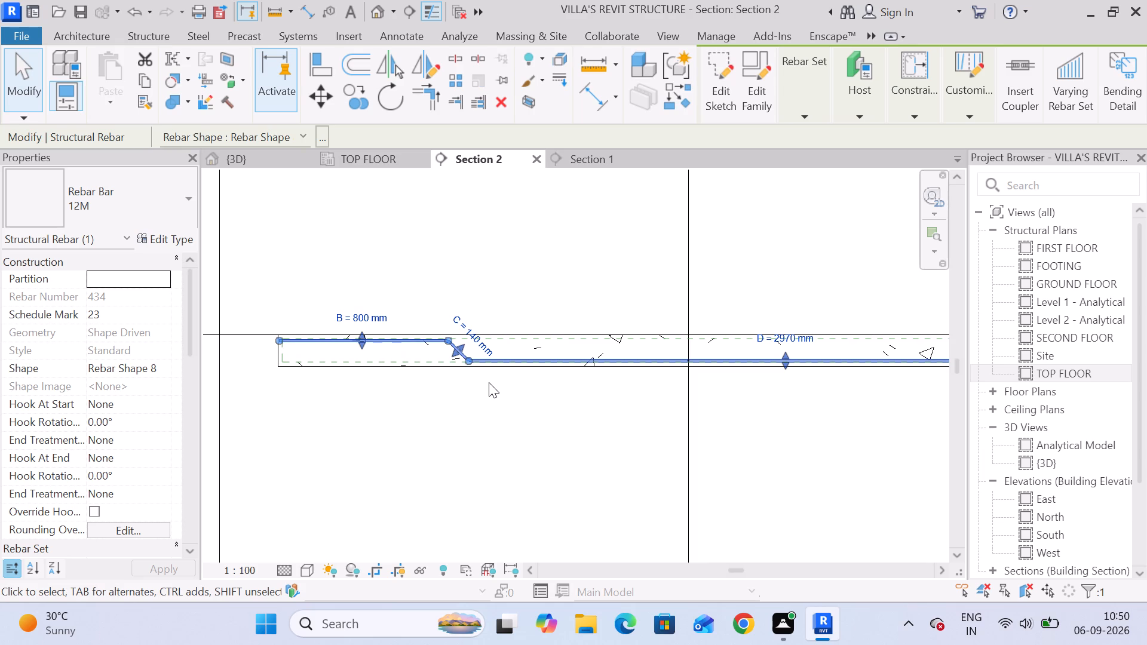
click(489, 382)
Pull the upper leg's left end back to the slab's cover line, making B about 780 mm.
scroll(306, 339, up, 2)
click(311, 341)
scroll(262, 354, up, 2)
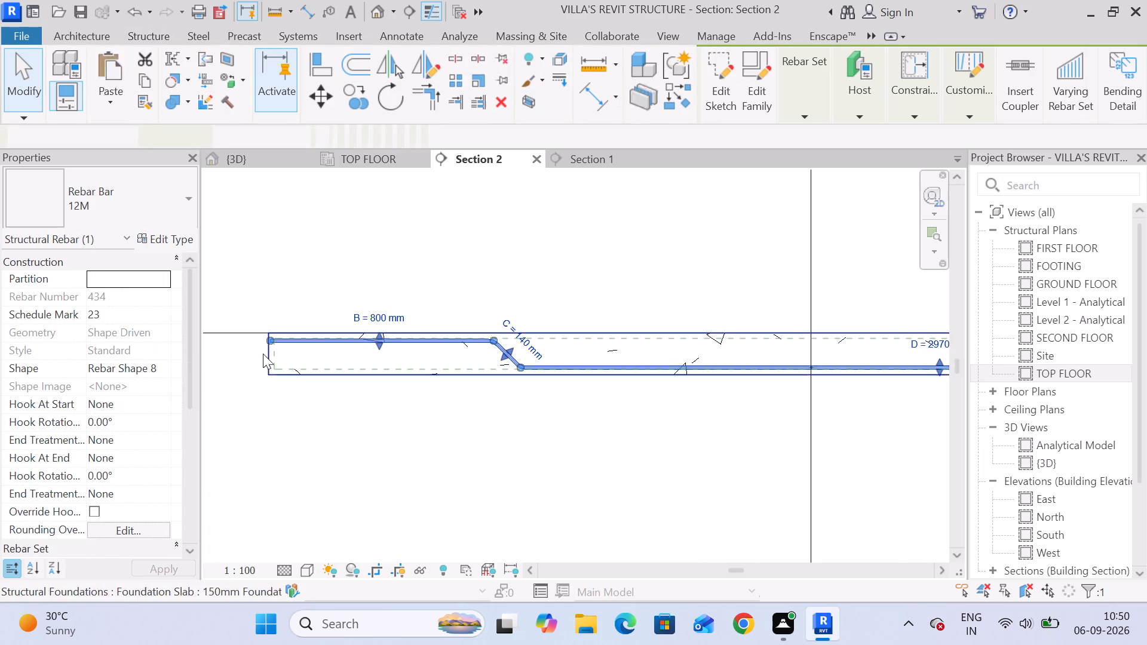
scroll(263, 354, up, 12)
drag(260, 305, 276, 307)
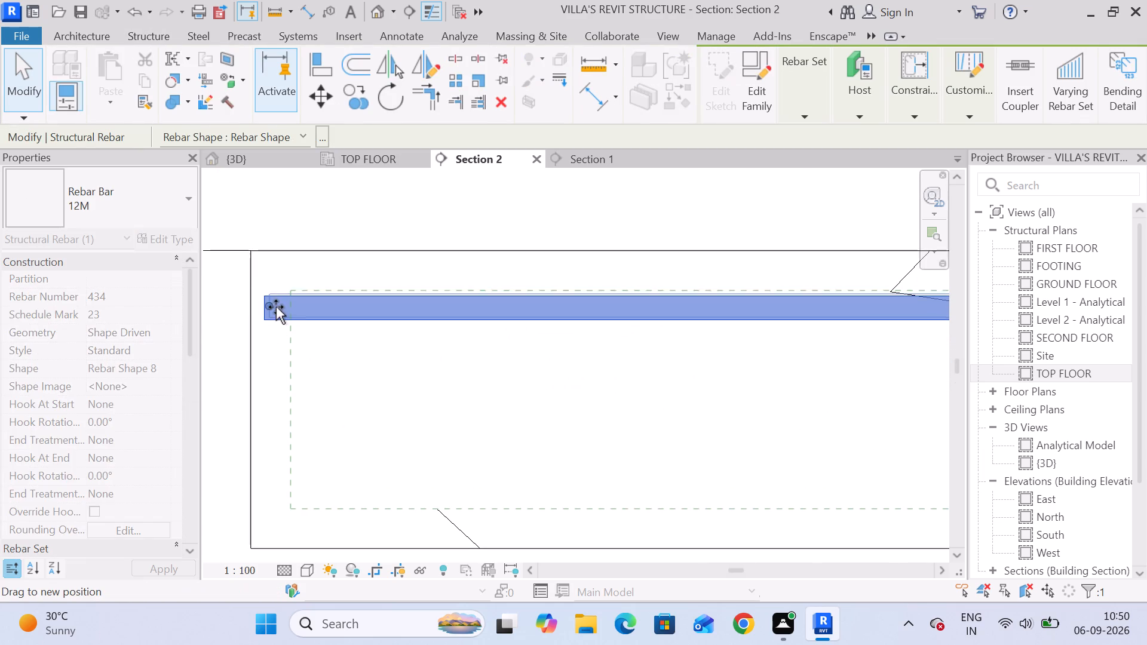
drag(276, 307, 294, 307)
scroll(321, 382, down, 12)
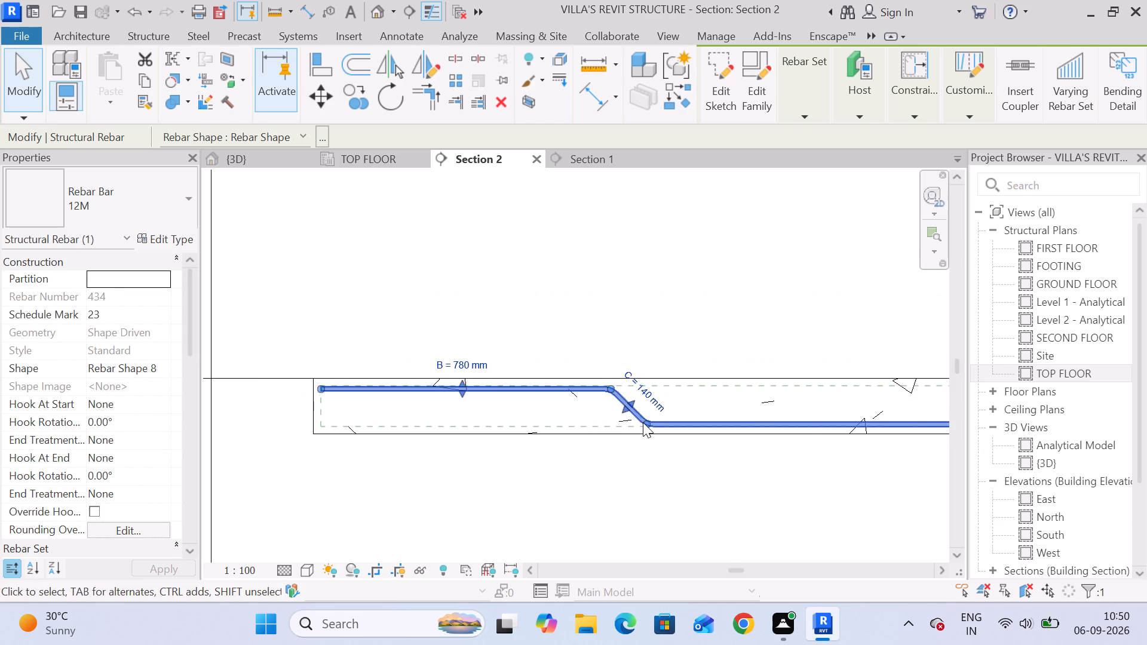
Mirror the cranked 12M rebar in Section 2 about the slab's vertical centre line at the Section 1 marker, keeping the original.
middle_drag(643, 422, 528, 367)
scroll(534, 367, up, 1)
scroll(545, 371, down, 9)
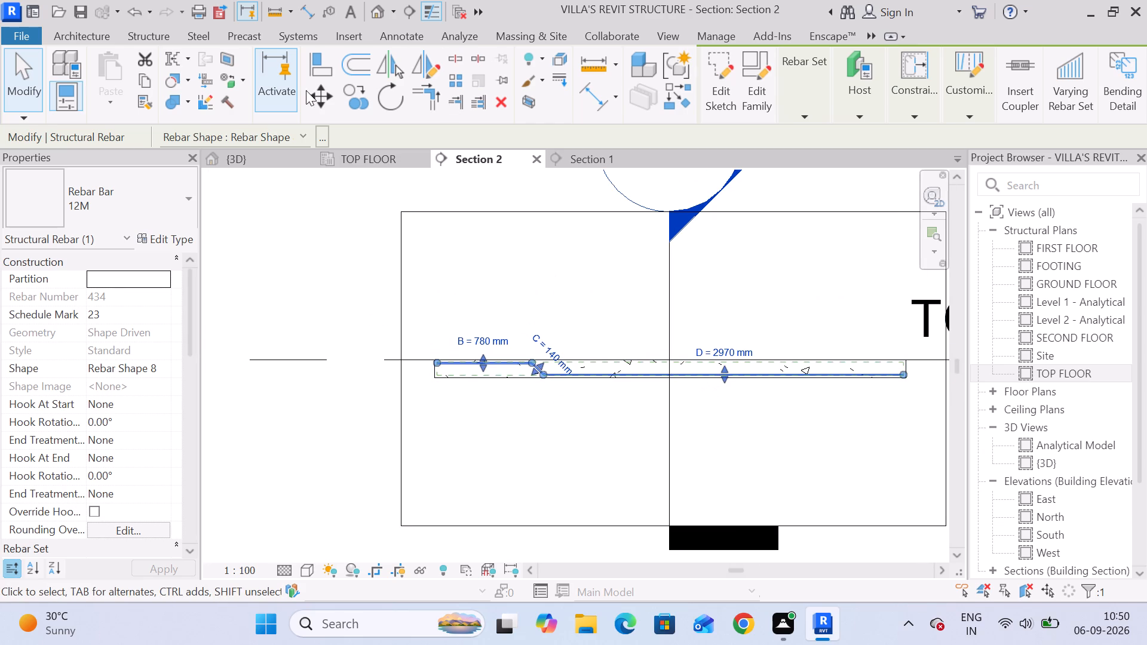
click(428, 72)
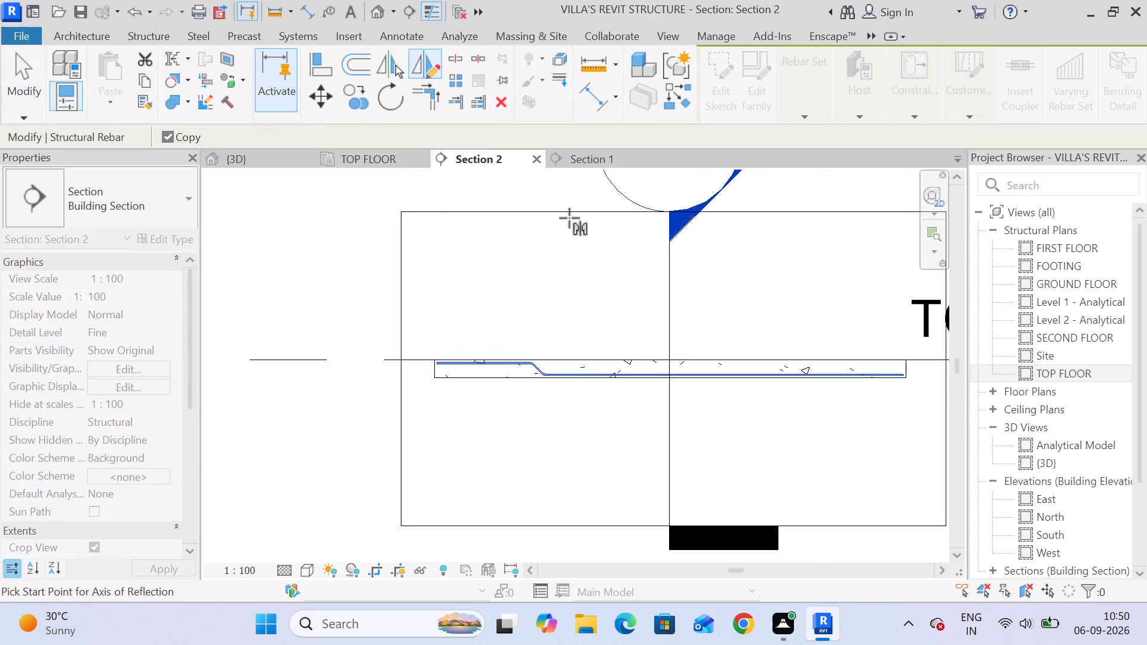
click(671, 360)
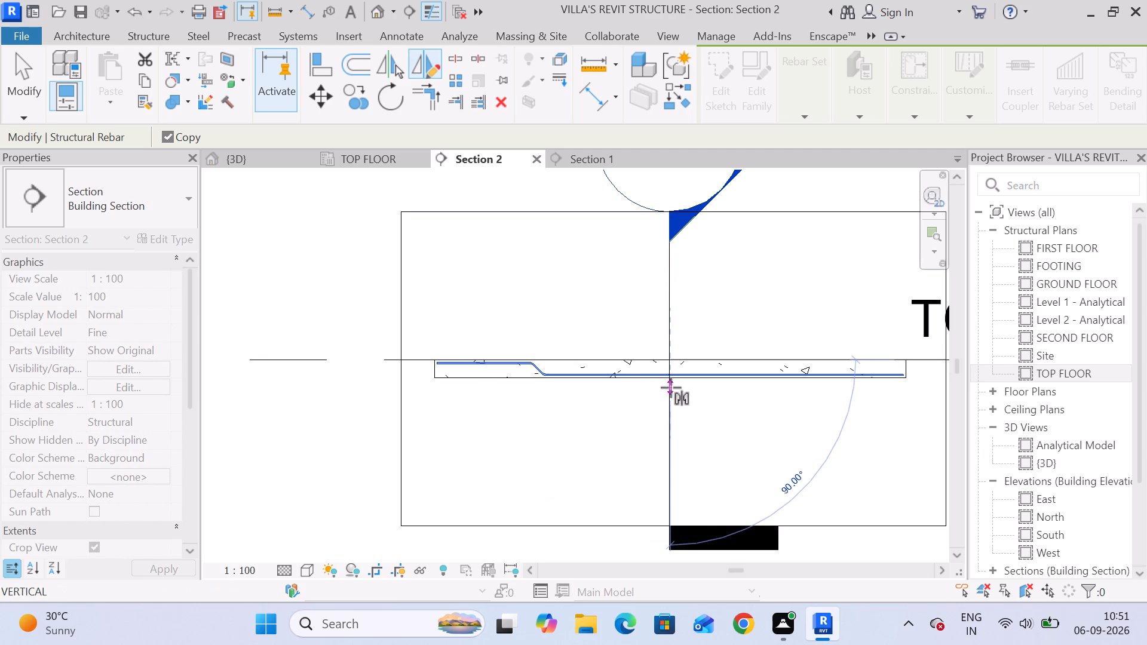
click(671, 388)
click(489, 288)
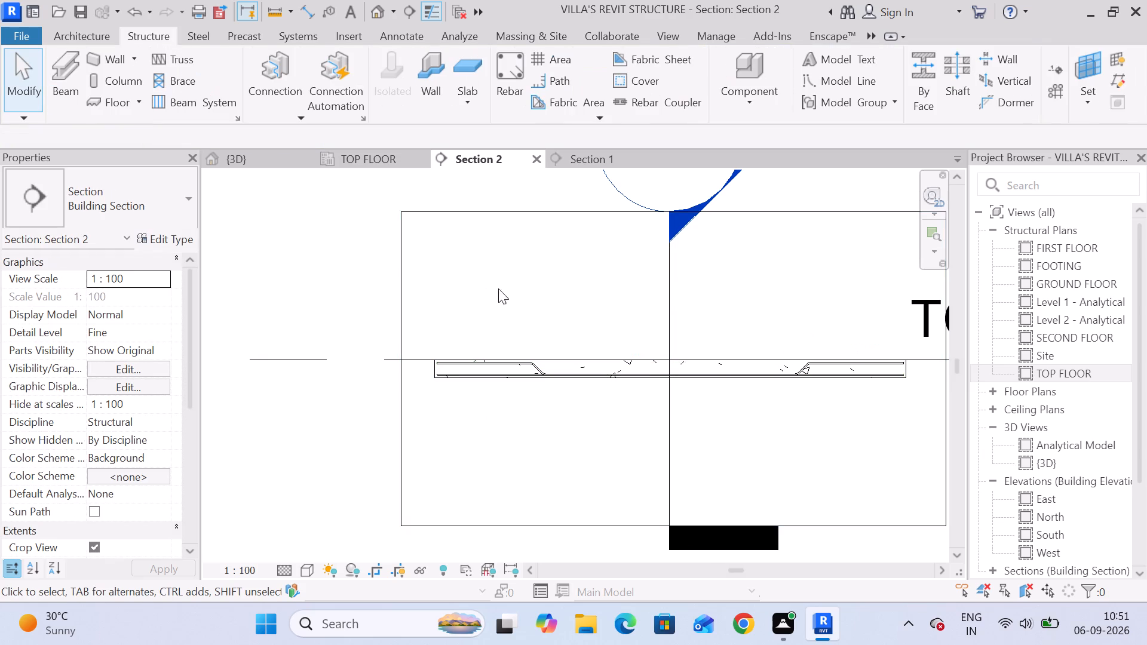
middle_drag(756, 352, 578, 300)
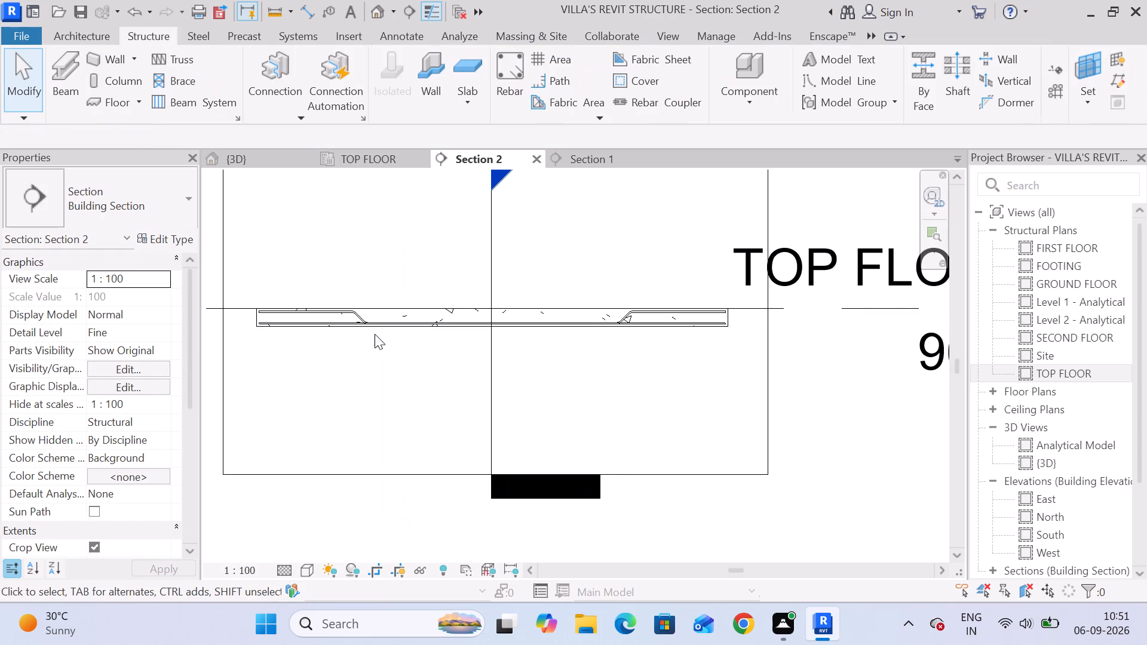
scroll(380, 316, up, 2)
middle_drag(385, 318, 457, 306)
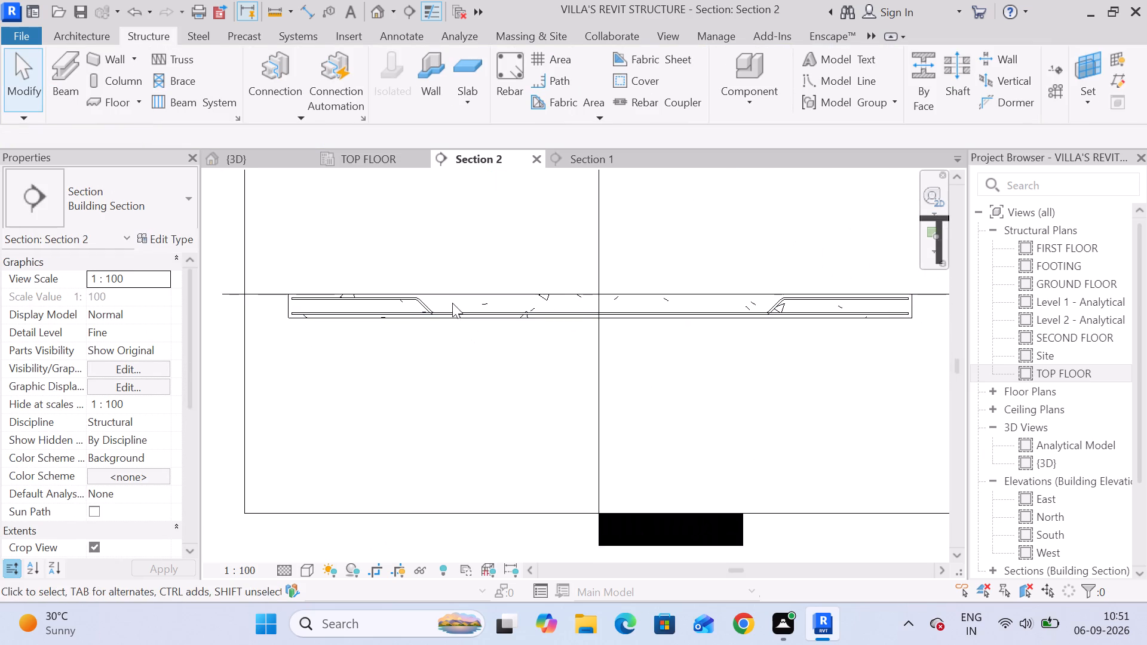
scroll(456, 336, up, 1)
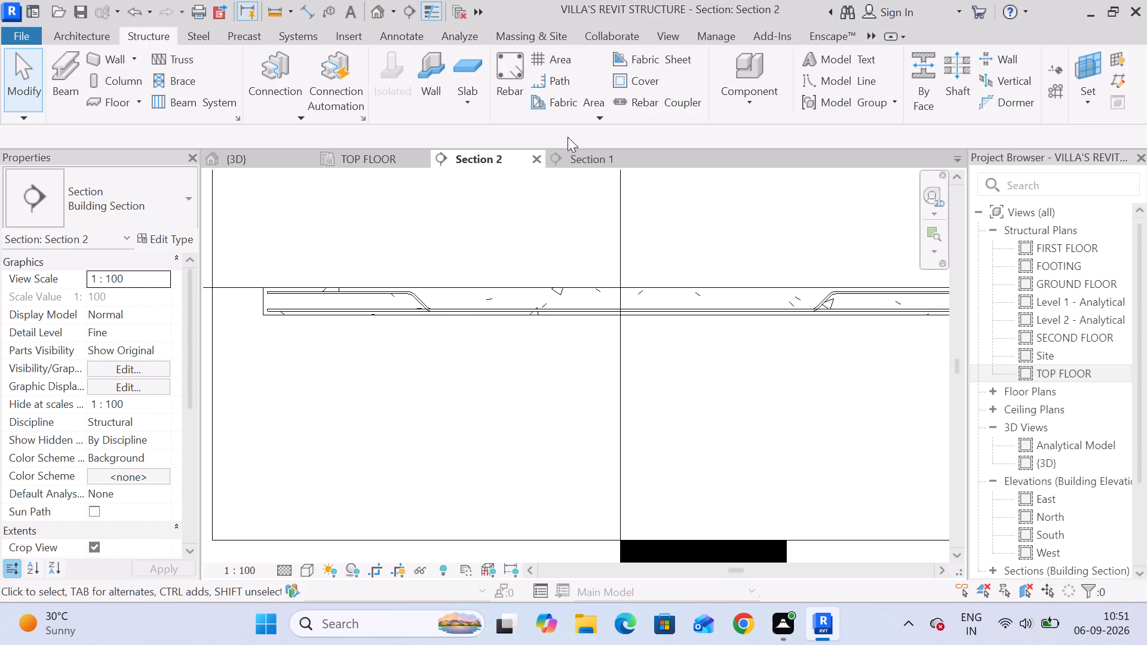
In Section 1, extend the cranked rebar's bottom leg D to the slab's far cover line, making it about 1810 mm long.
click(572, 158)
click(362, 319)
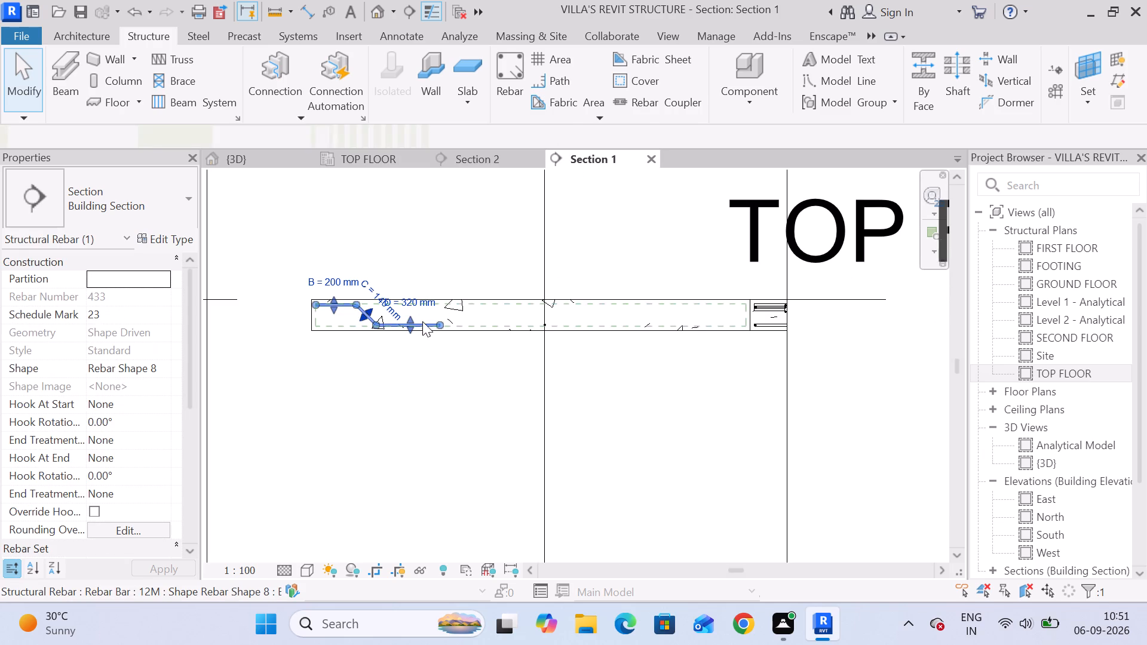
drag(441, 321, 730, 331)
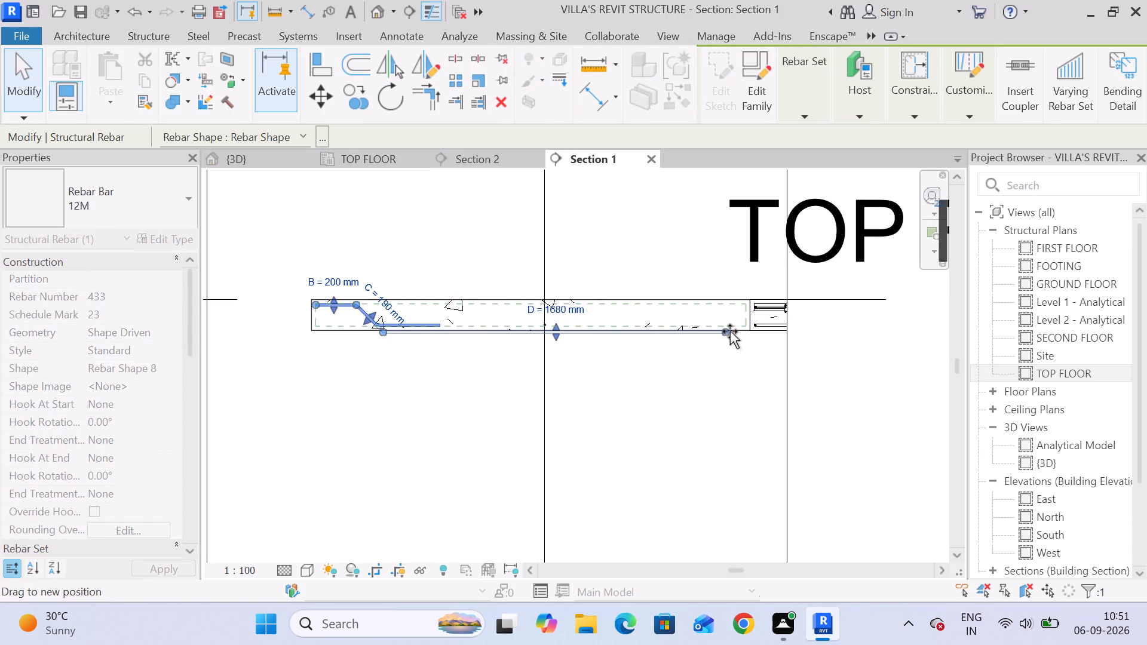
drag(730, 331, 744, 324)
scroll(734, 328, up, 6)
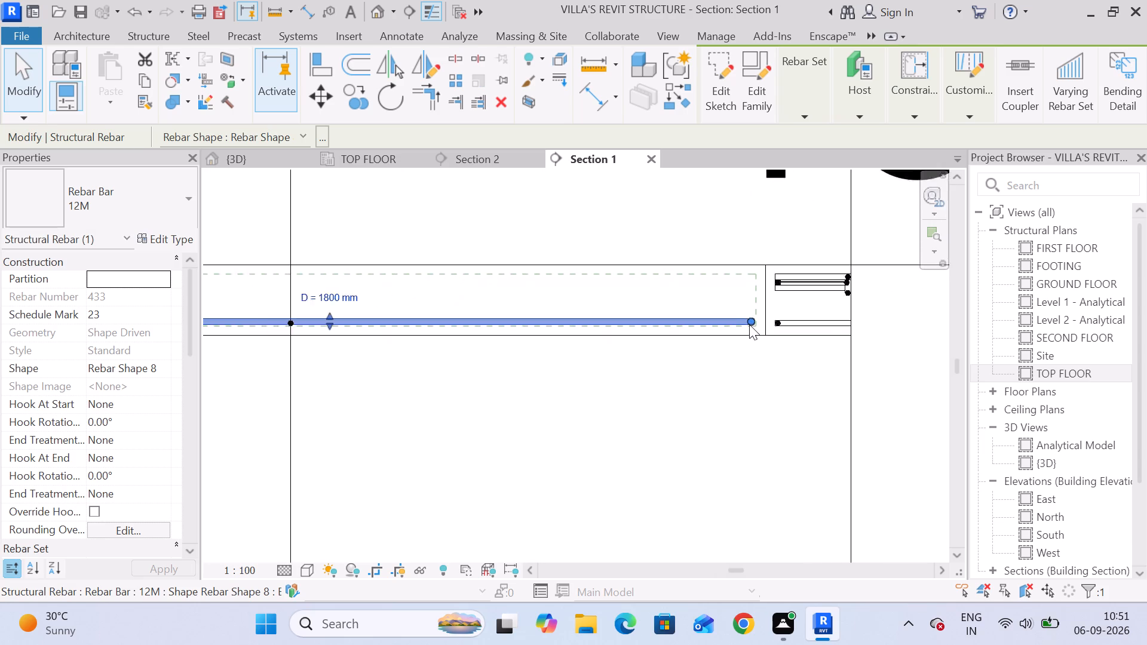
scroll(749, 324, up, 7)
drag(756, 317, 765, 317)
key(Down)
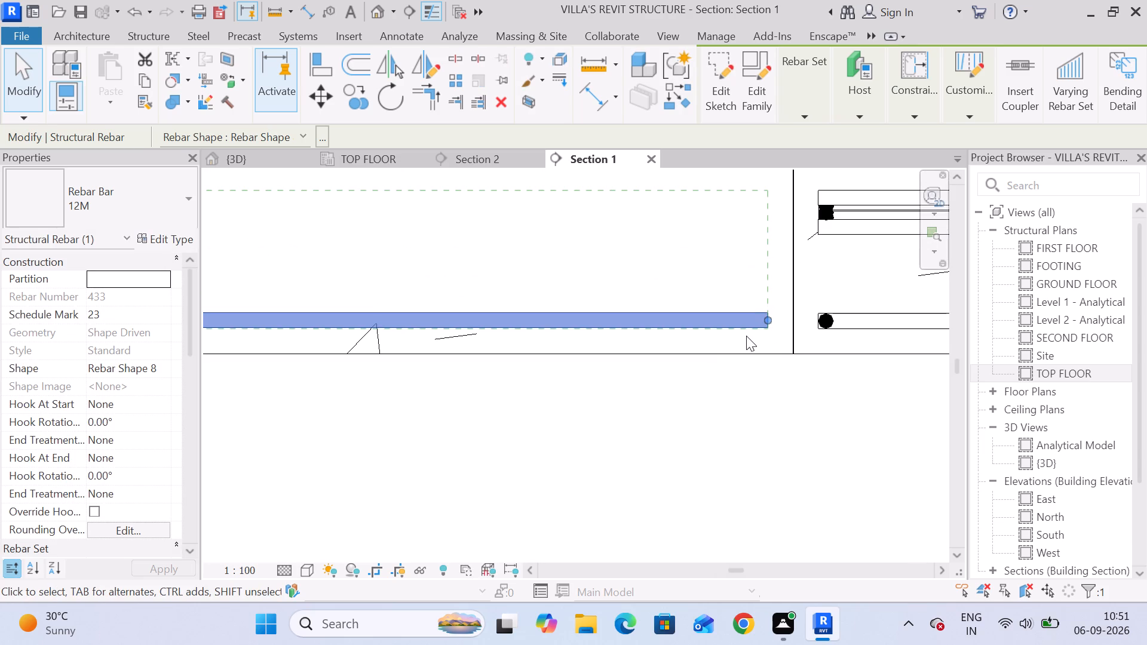
Shift the crank of the Section 1 rebar along the slab until its upper leg B is about 400 mm long.
scroll(746, 336, down, 10)
middle_drag(289, 340, 605, 328)
scroll(429, 308, up, 3)
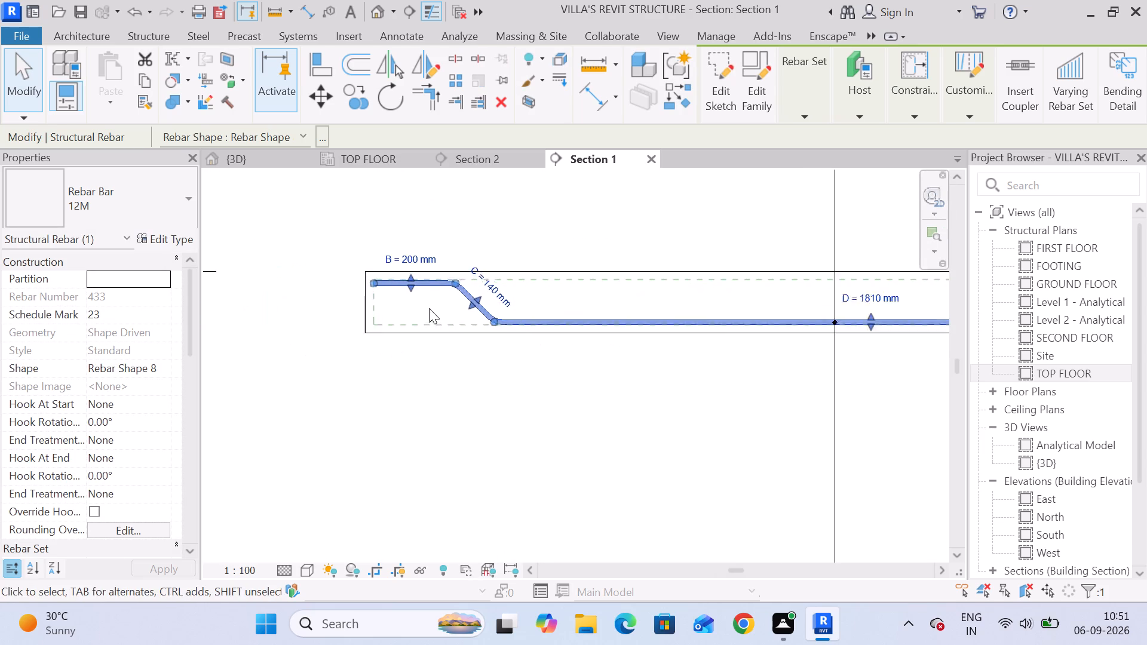
scroll(429, 308, up, 1)
drag(484, 299, 802, 299)
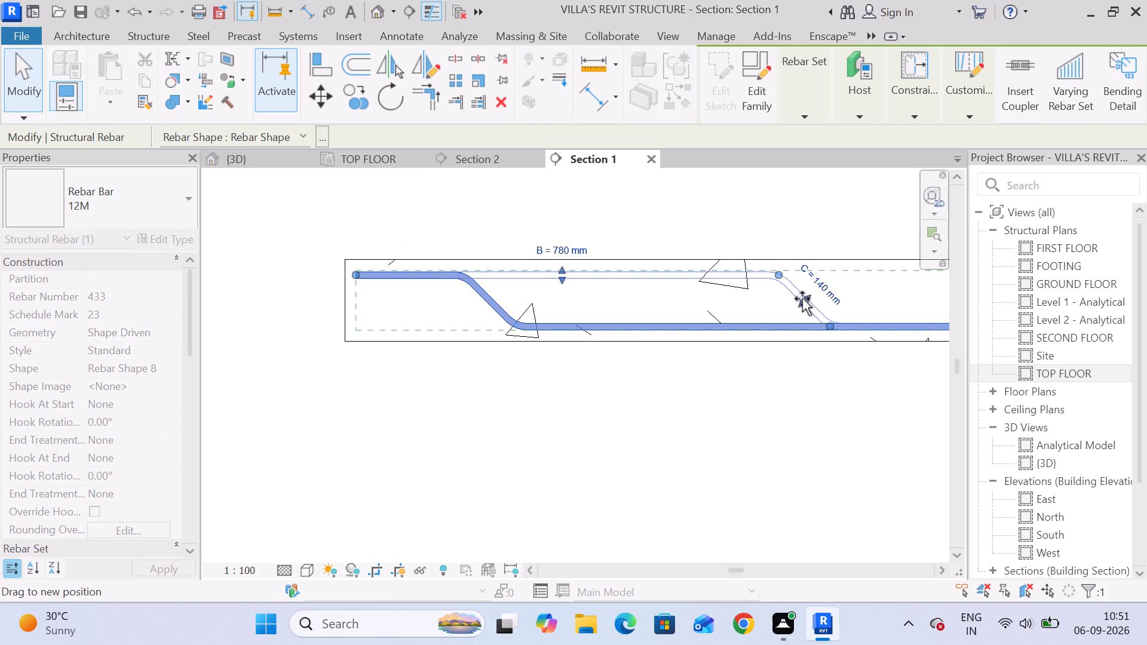
drag(802, 299, 599, 303)
scroll(603, 308, down, 6)
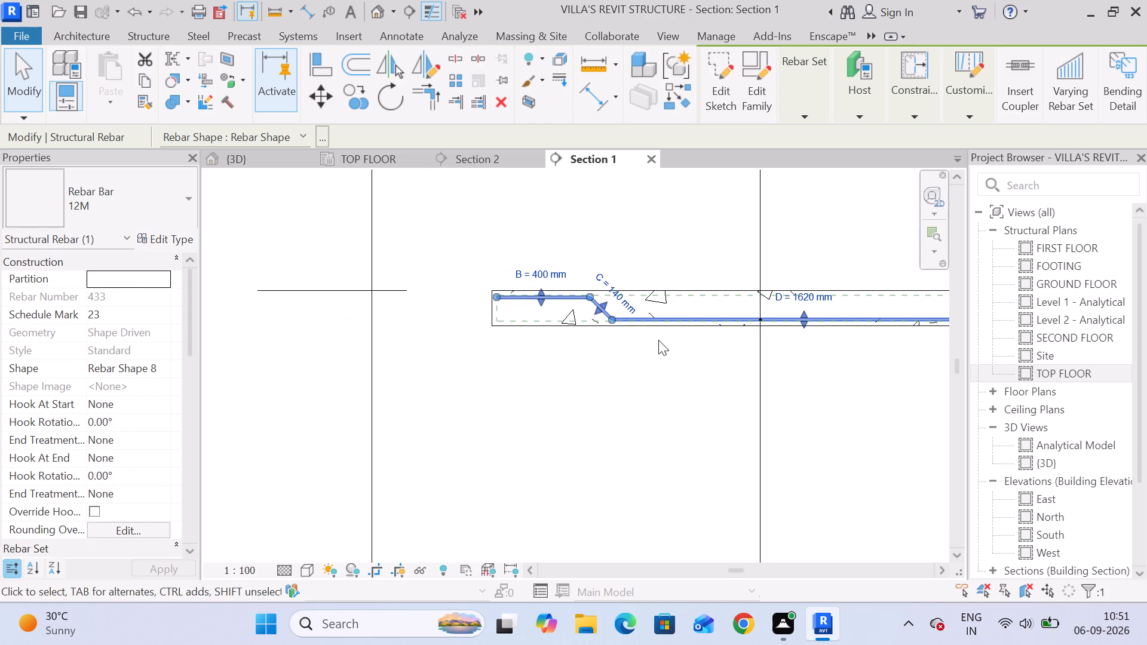
Mirror the Section 1 cranked rebar about the vertical Section 2 marker line at mid-slab, keeping the original.
middle_drag(718, 351, 551, 302)
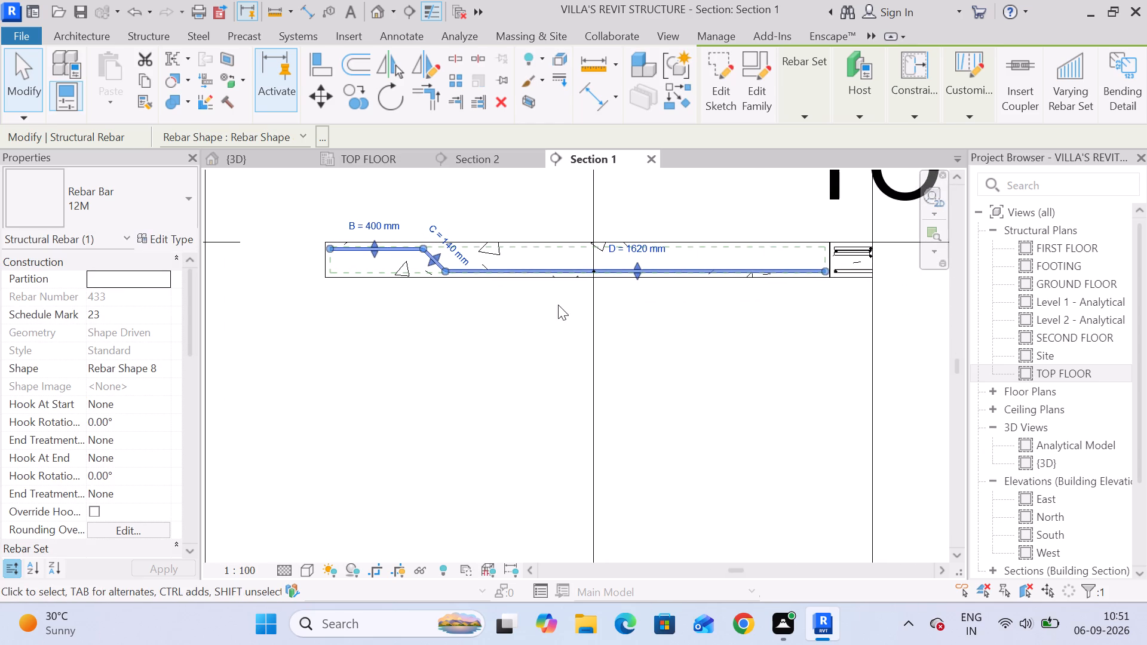
click(424, 57)
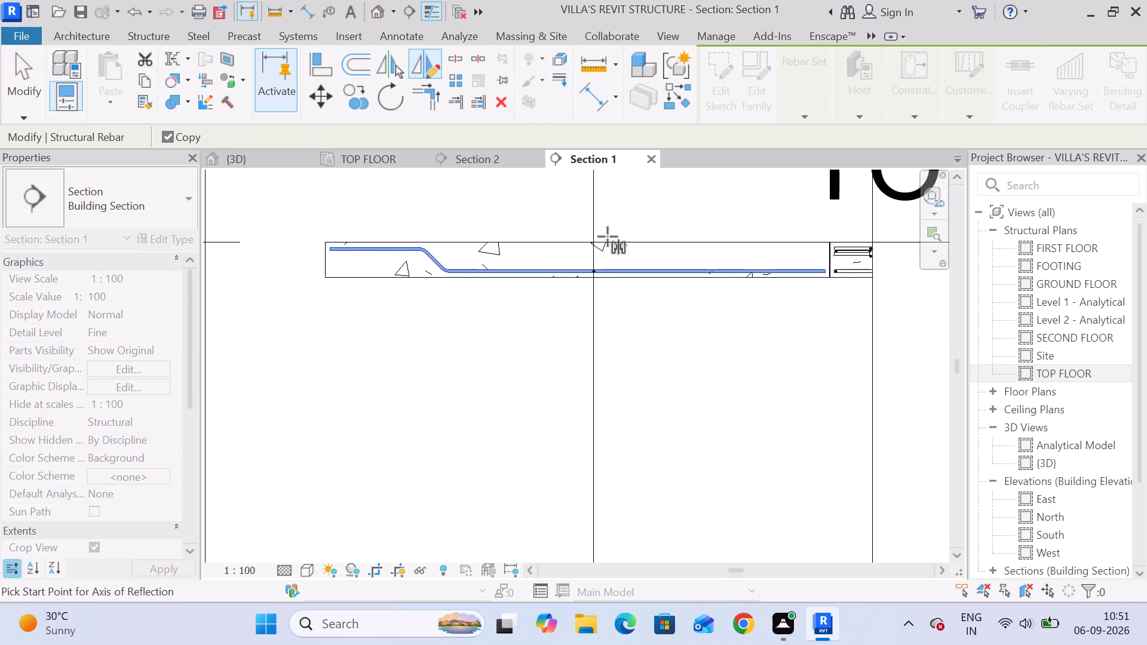
click(579, 245)
click(576, 285)
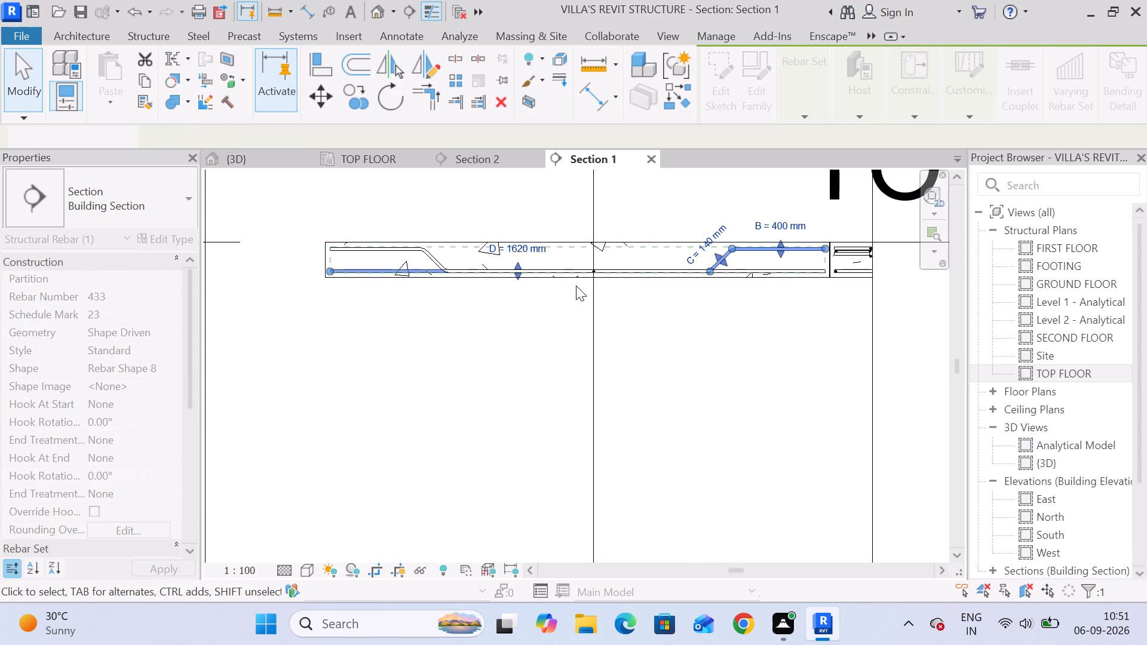
click(576, 297)
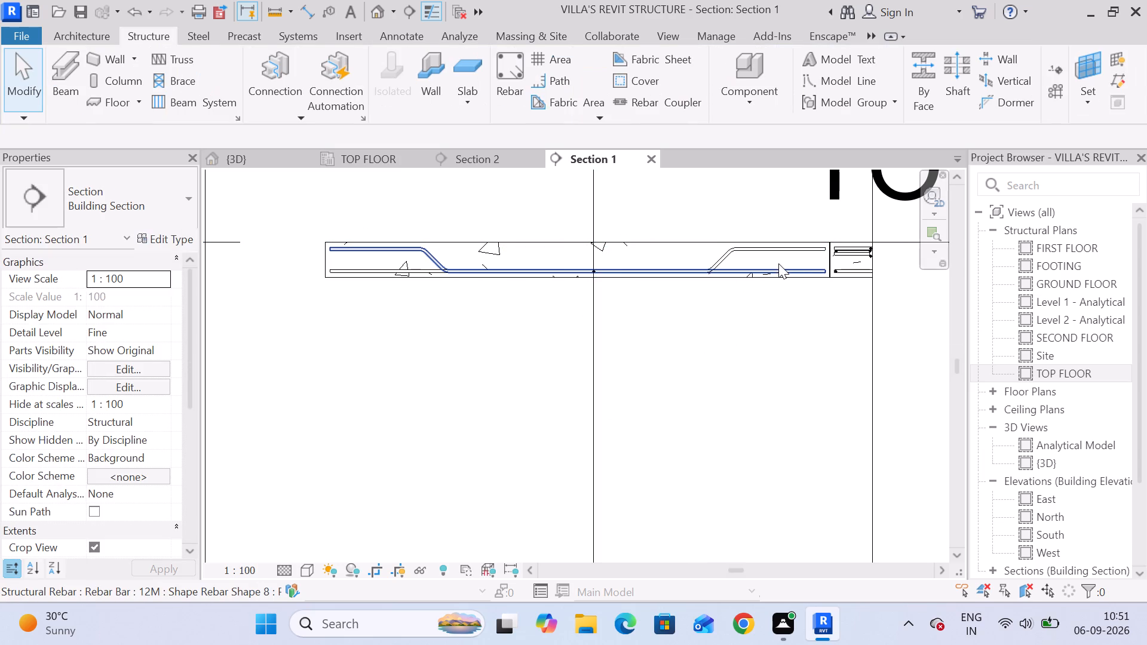
Set the original Section 1 cranked rebar, raised at the slab's left end, to a Maximum Spacing layout at 300 mm.
click(433, 254)
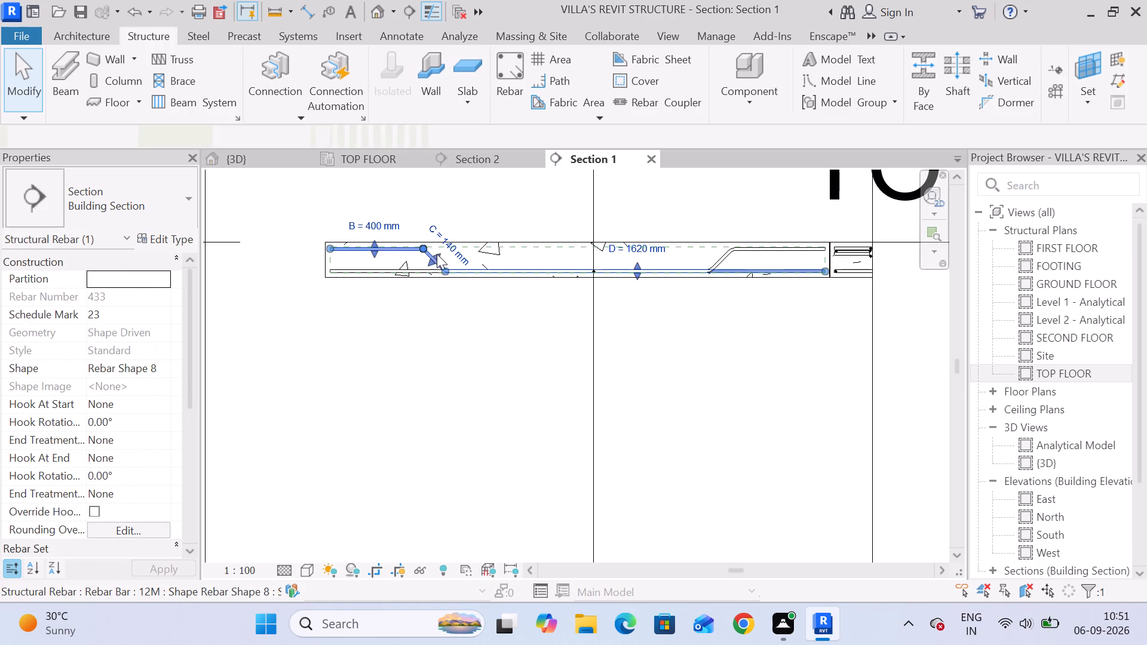
click(798, 119)
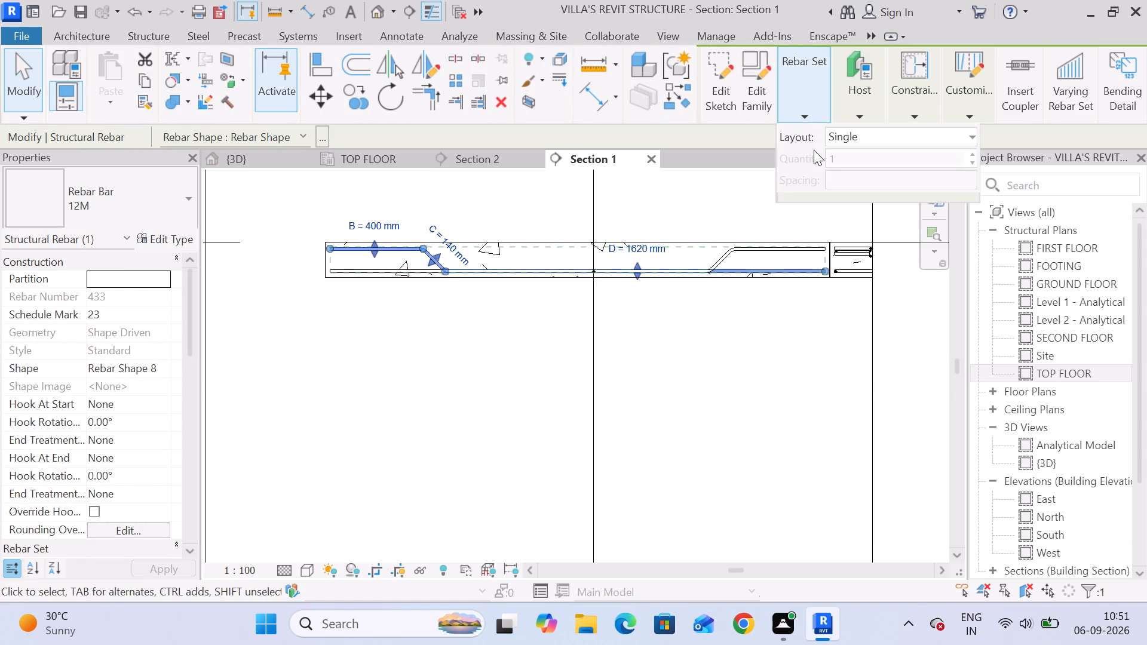
click(847, 139)
click(864, 198)
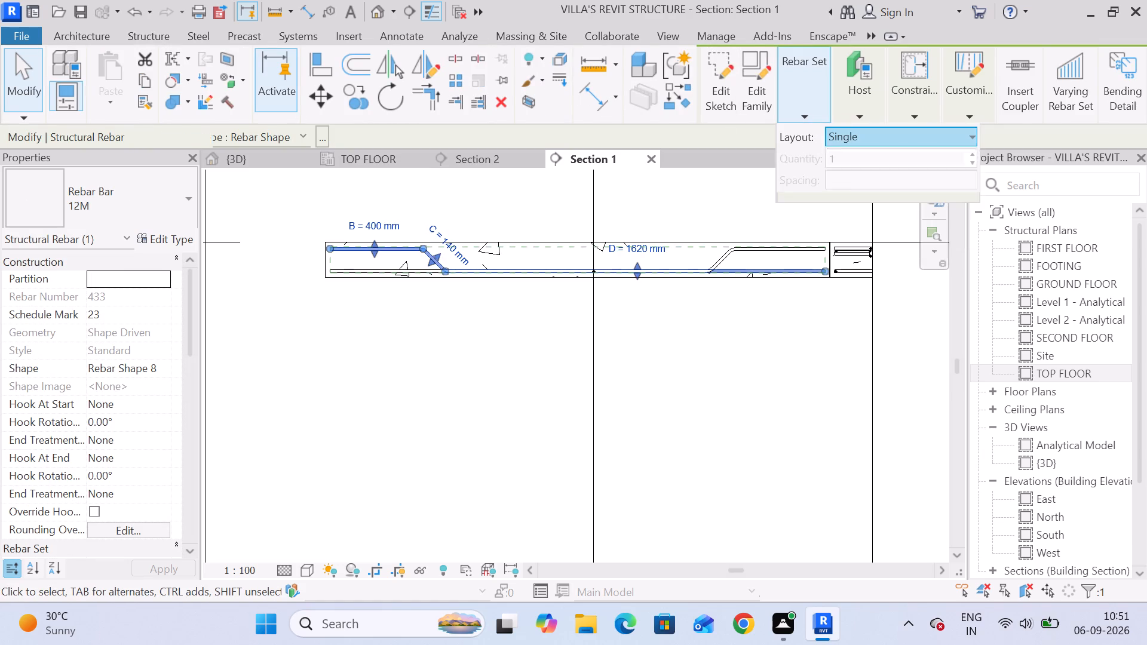
click(813, 111)
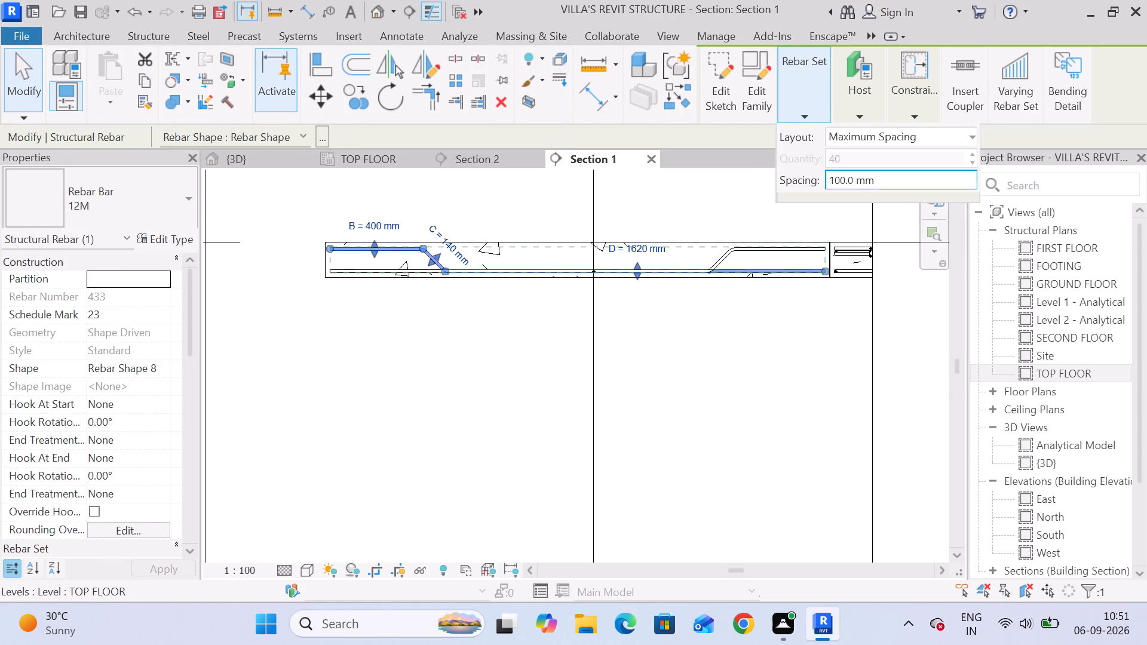
click(885, 180)
text(300)
key(Return)
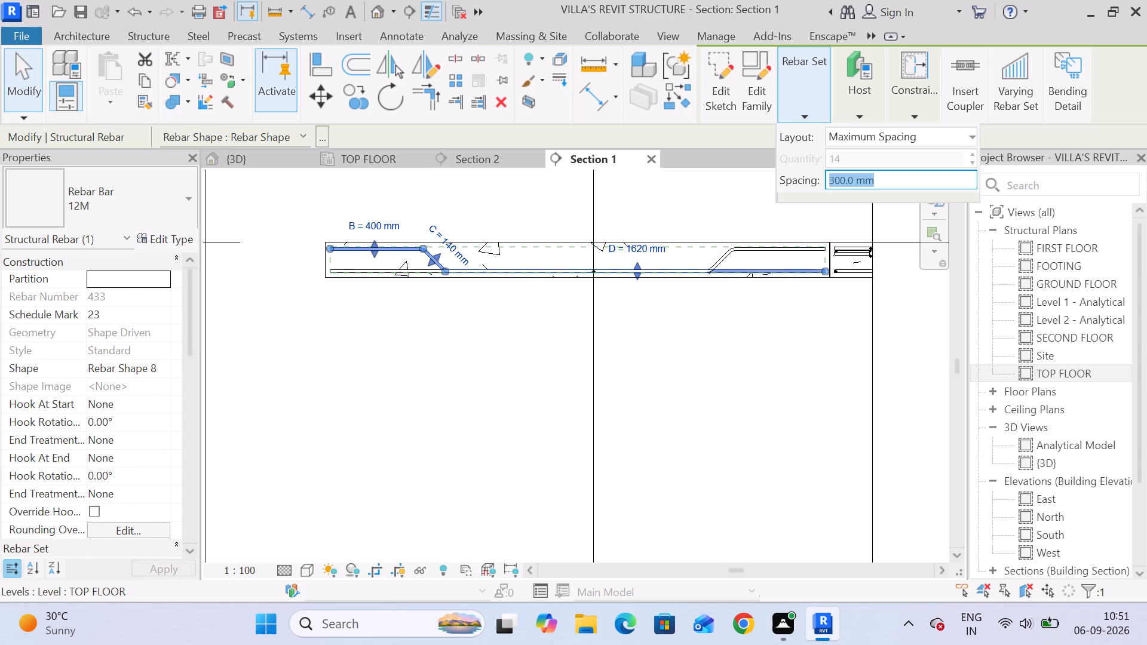
Set the mirrored Section 1 cranked rebar, raised at the slab's right end, to a Maximum Spacing layout at 300 mm.
click(746, 253)
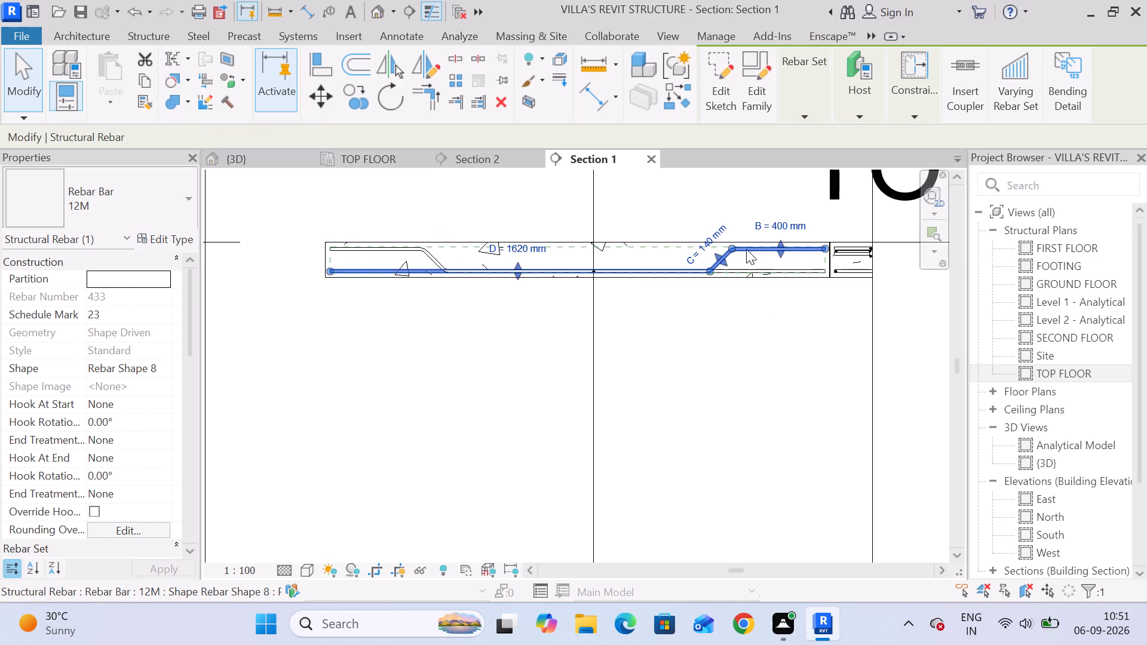
click(812, 117)
click(863, 143)
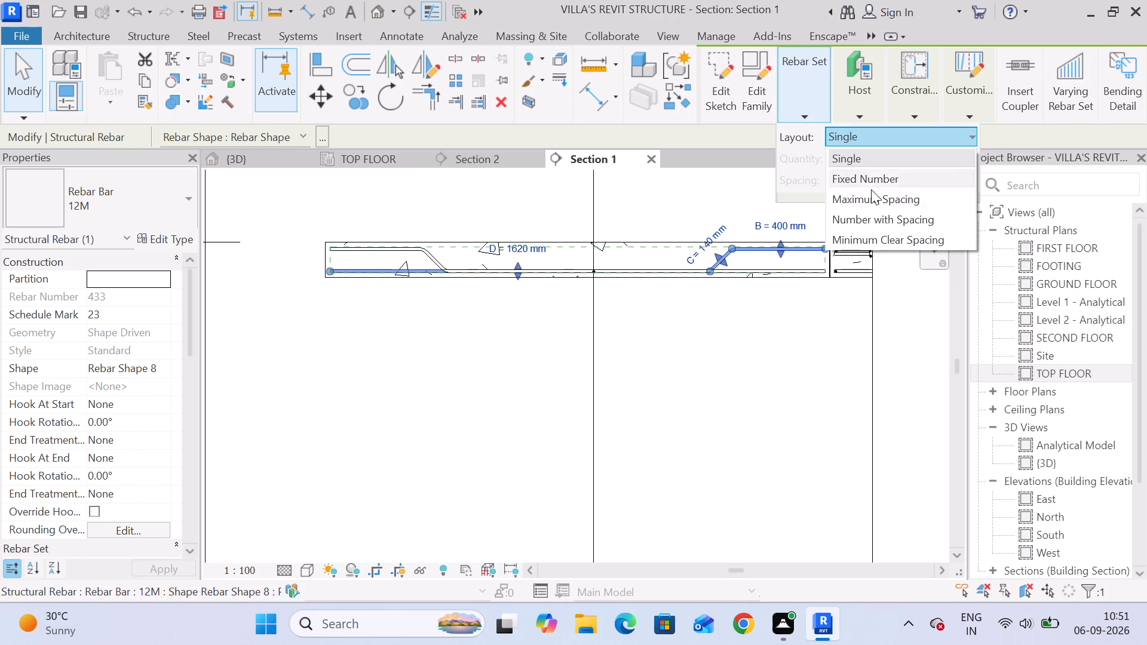
click(872, 198)
click(884, 179)
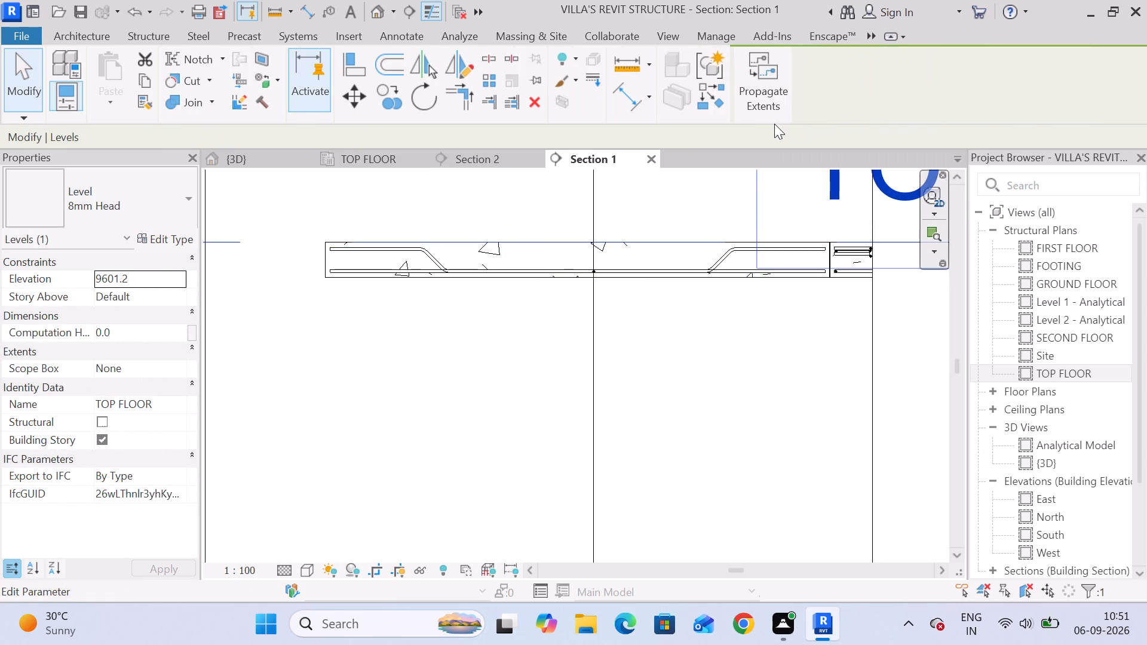
click(729, 307)
click(732, 272)
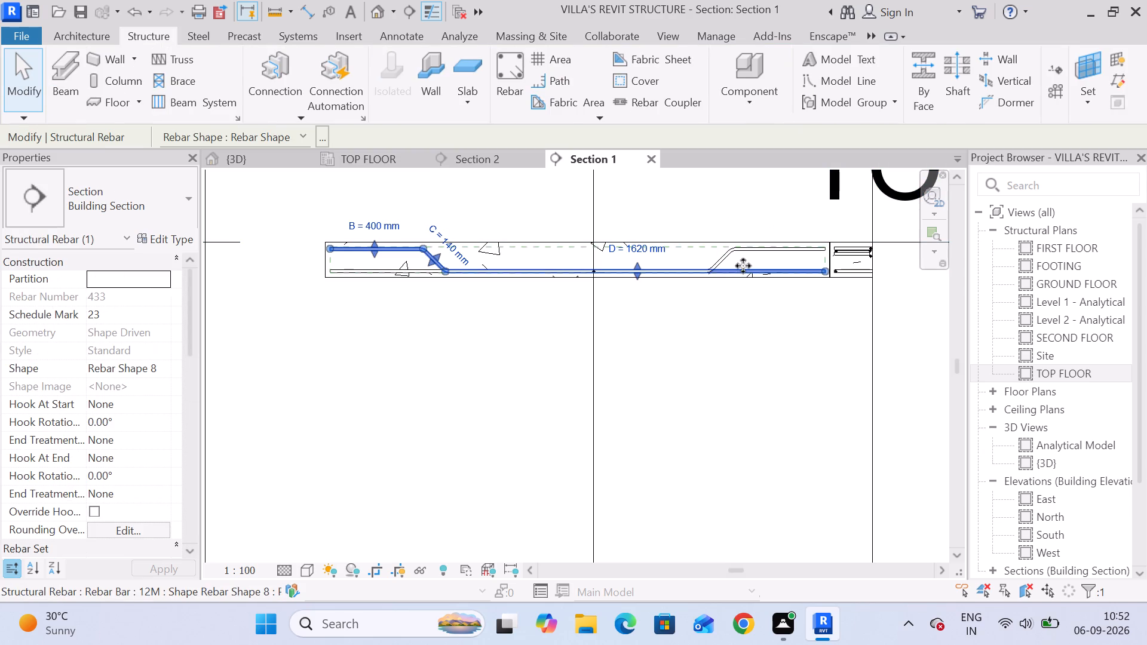
click(803, 117)
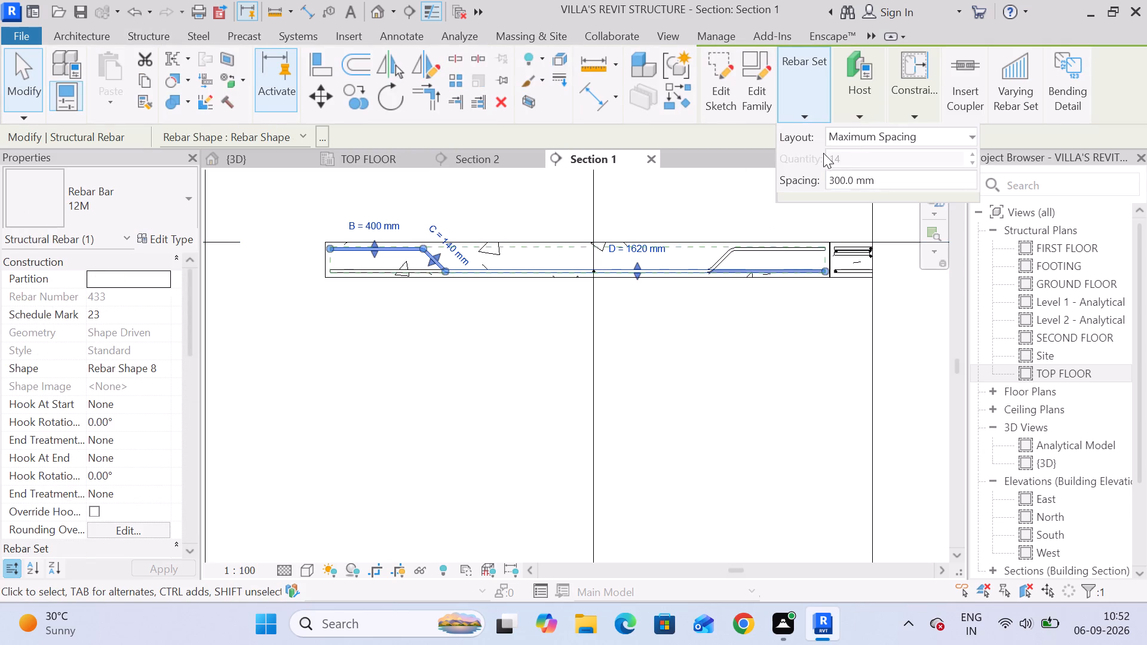
click(682, 215)
click(737, 251)
click(830, 112)
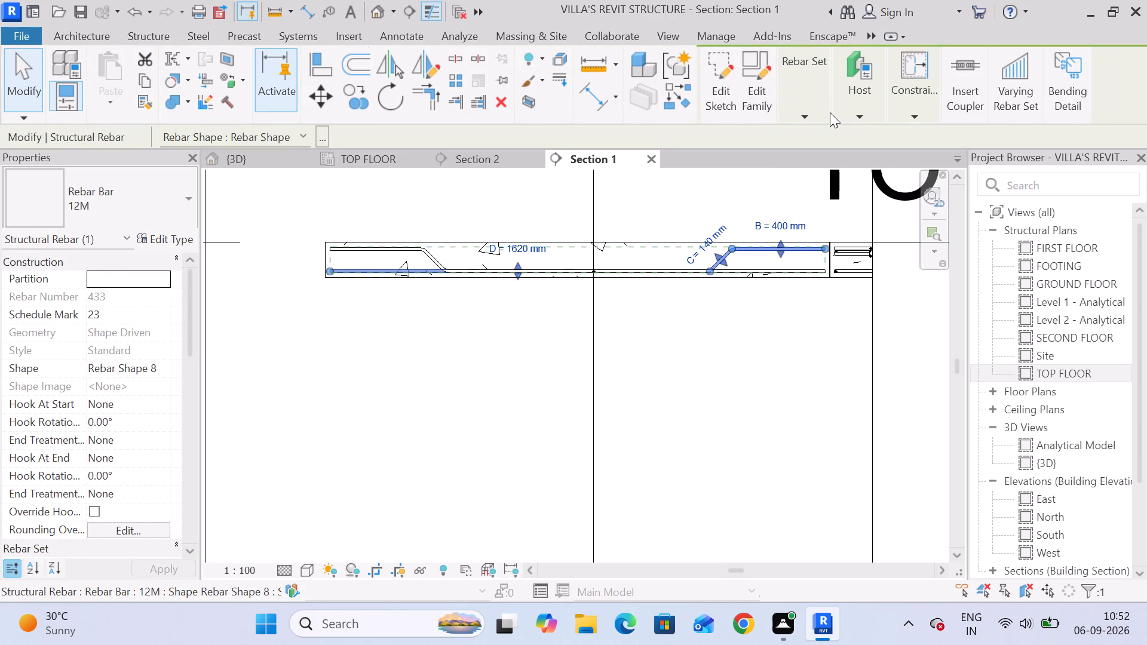
click(900, 187)
key(3)
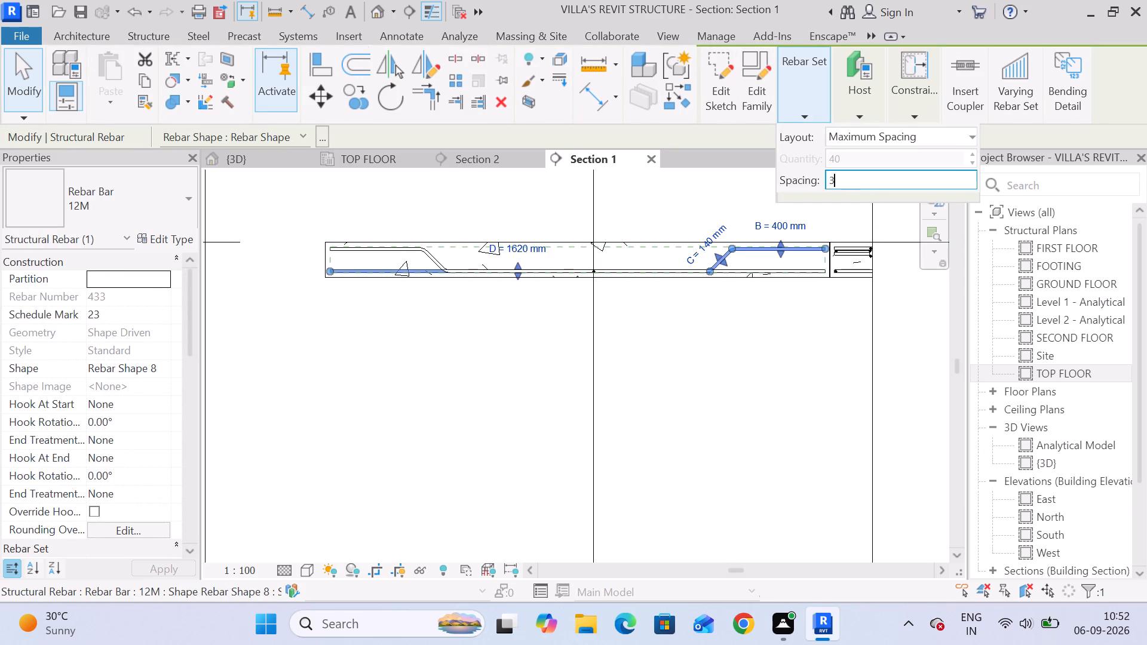
text(00)
key(Return)
click(809, 369)
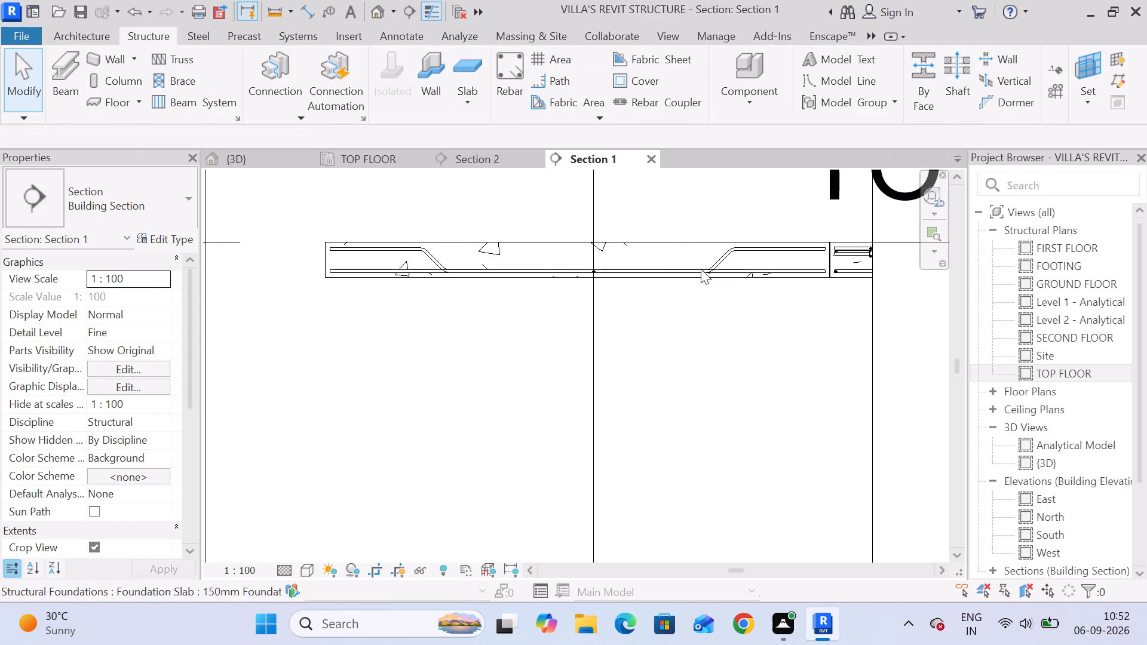
Set the Section 2 cranked 12M rebar, raised at the slab's right end, to a Maximum Spacing layout at 300 mm.
click(471, 159)
click(411, 307)
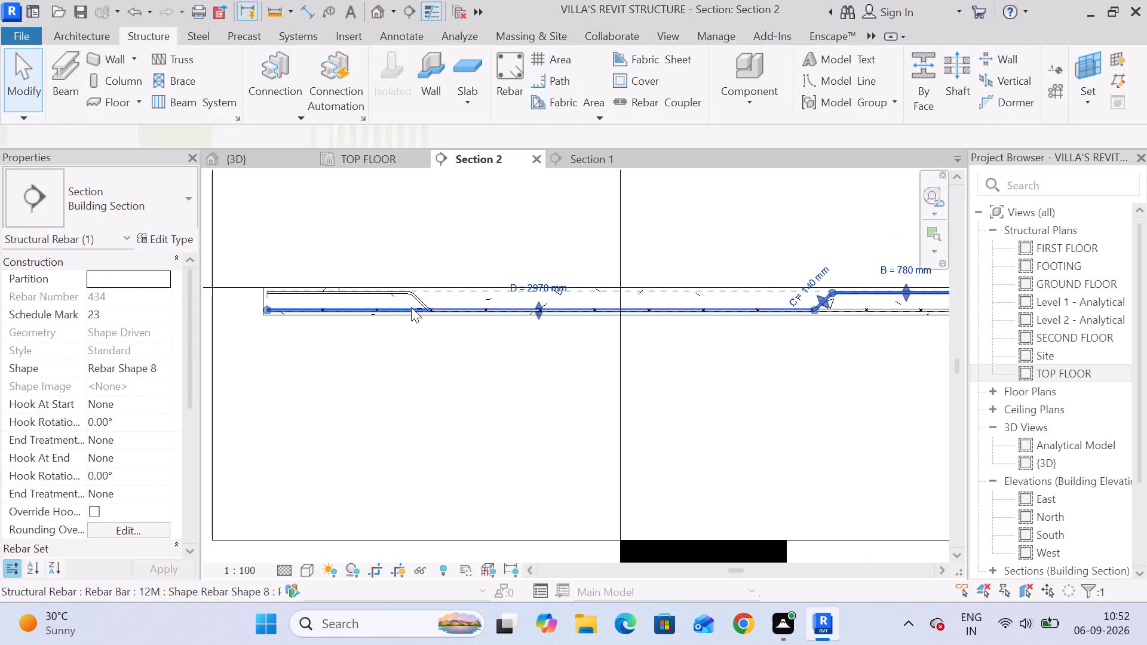
click(802, 106)
click(836, 134)
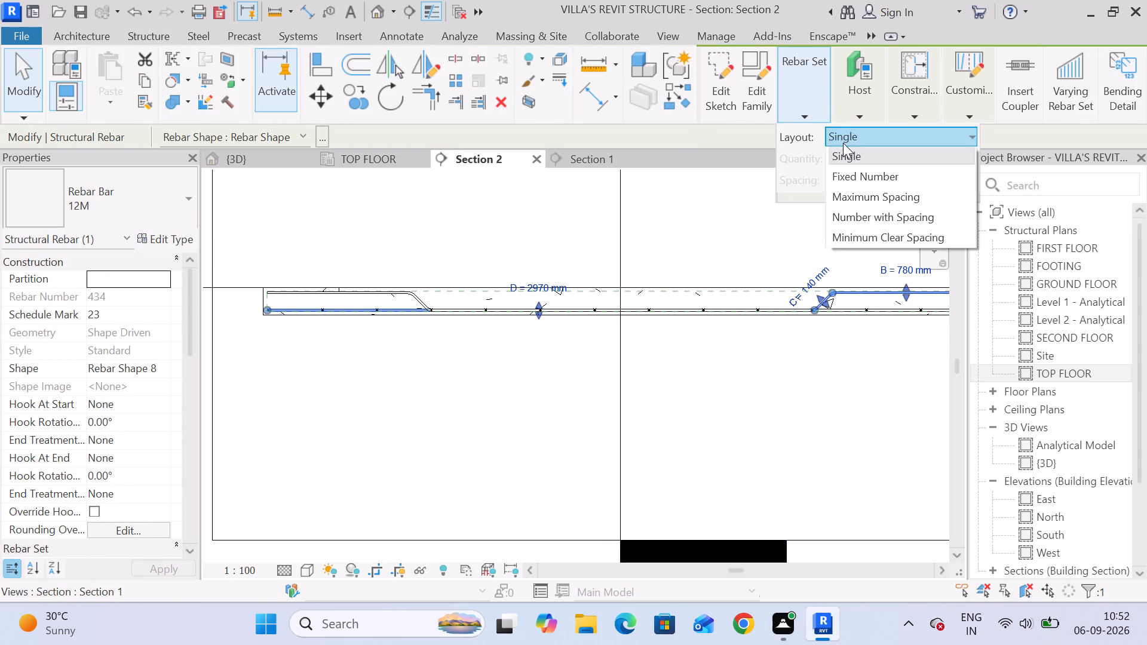
click(856, 196)
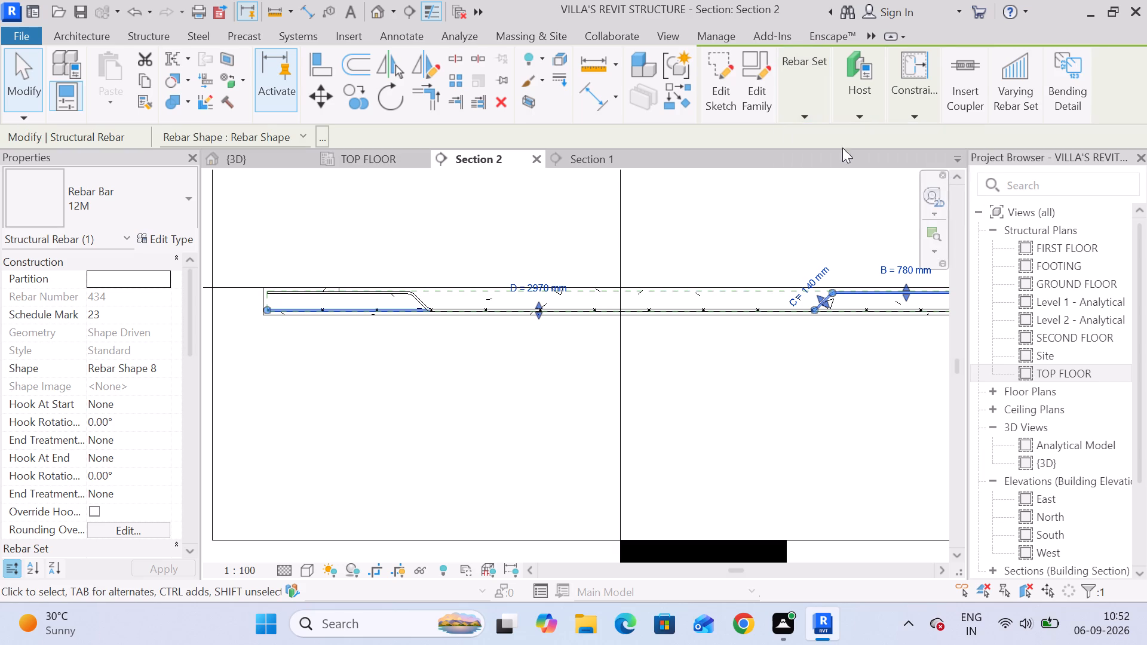
click(810, 112)
click(886, 184)
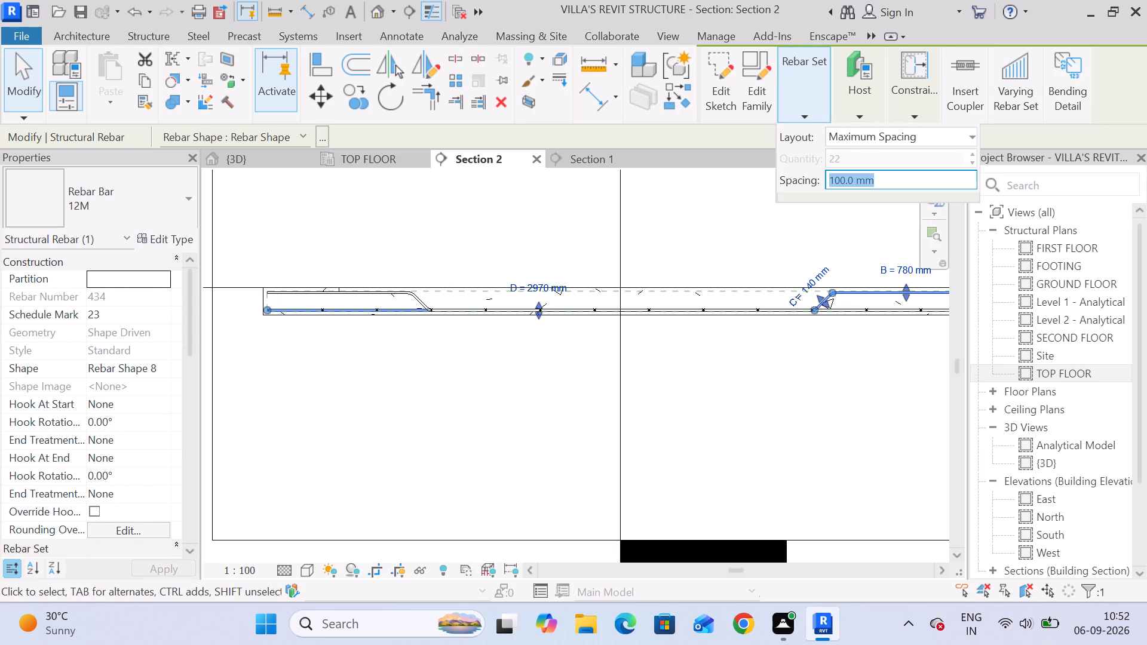
text(300)
key(Return)
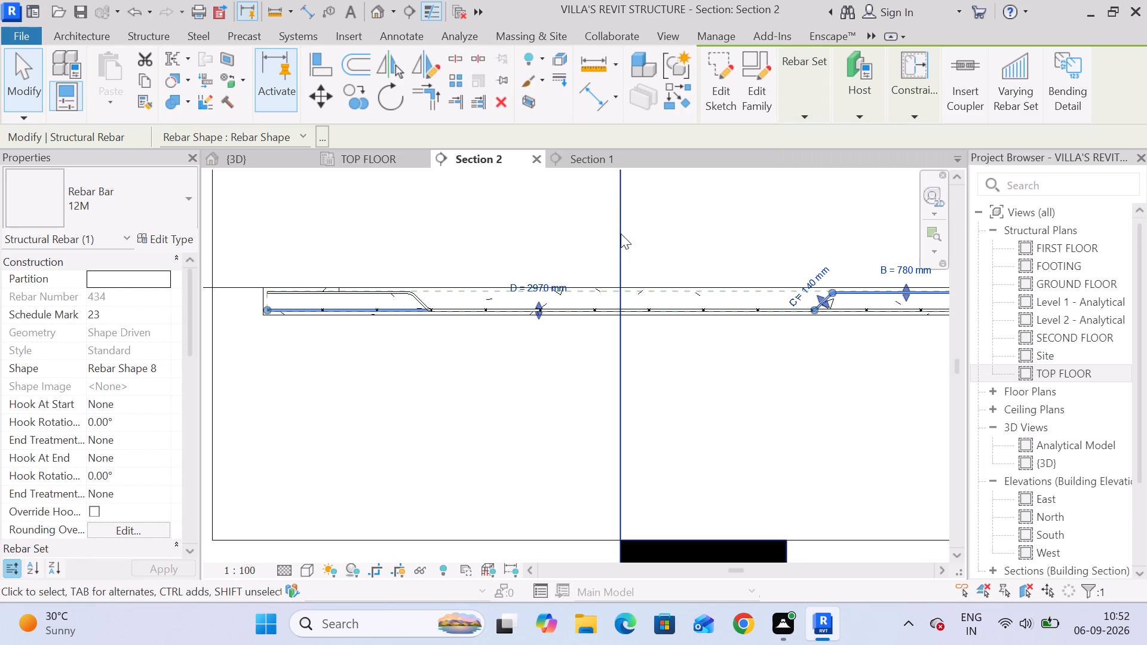
click(798, 110)
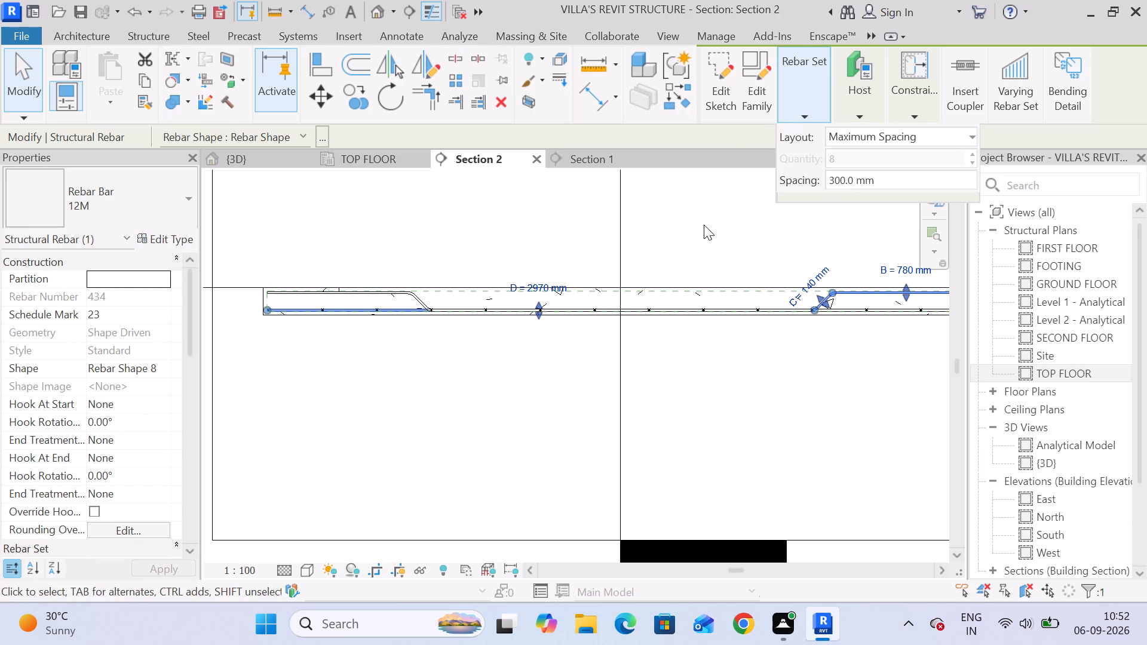
click(705, 225)
Set the other Section 2 cranked 12M rebar, raised at the slab's left end, to a Maximum Spacing layout at 300 mm.
click(411, 296)
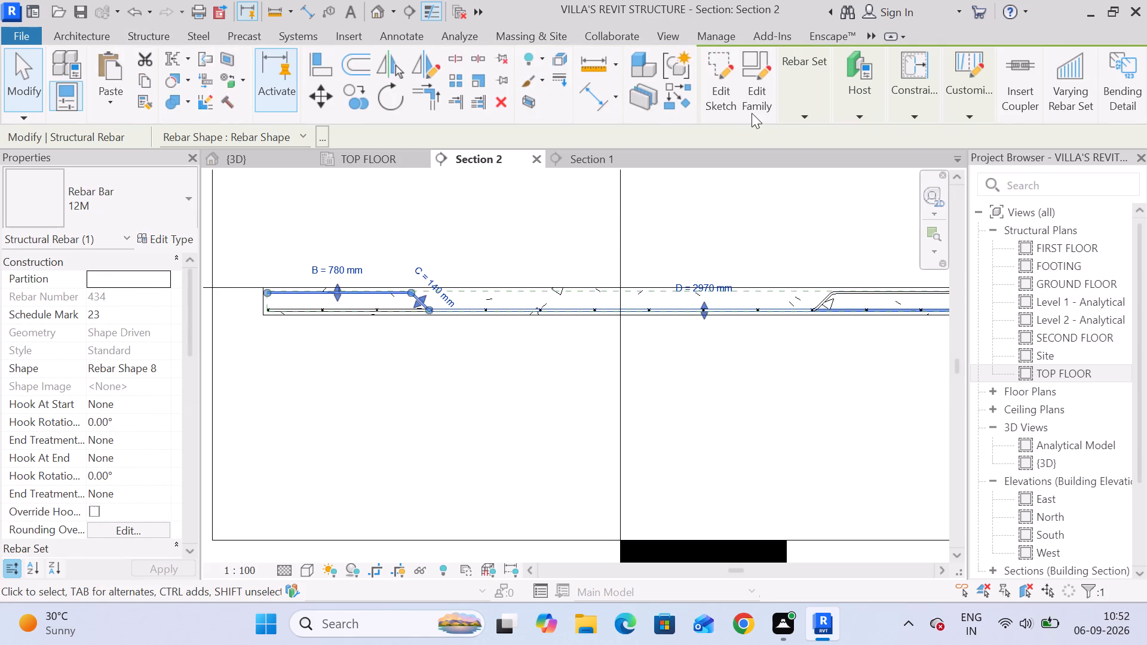
click(800, 111)
drag(864, 139, 866, 145)
click(869, 197)
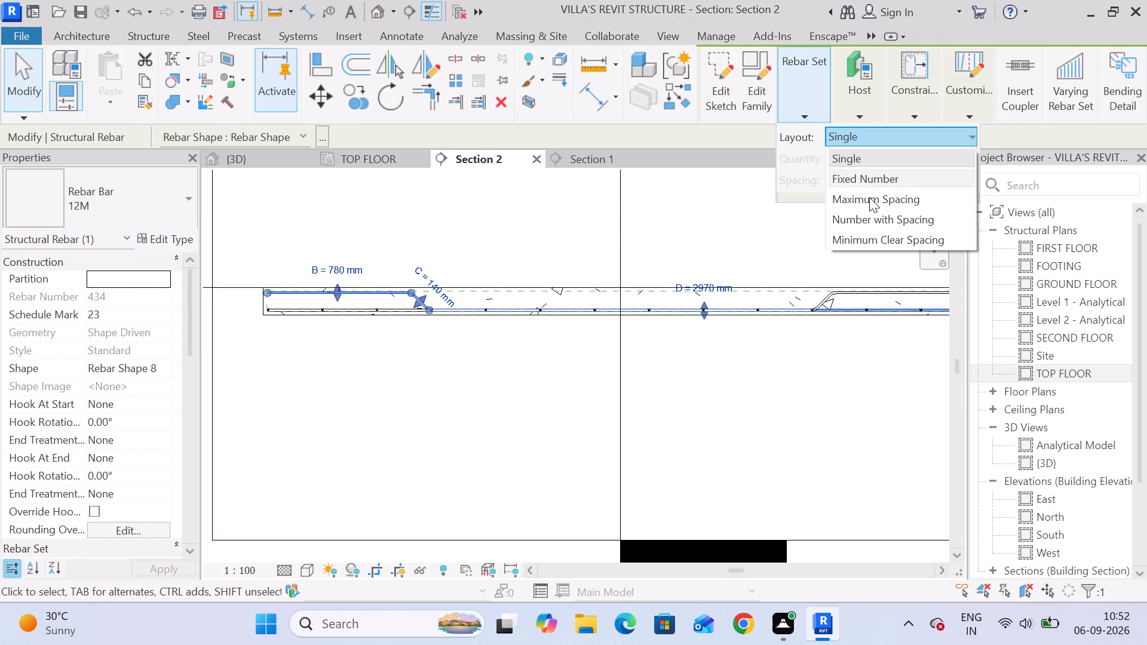
click(820, 114)
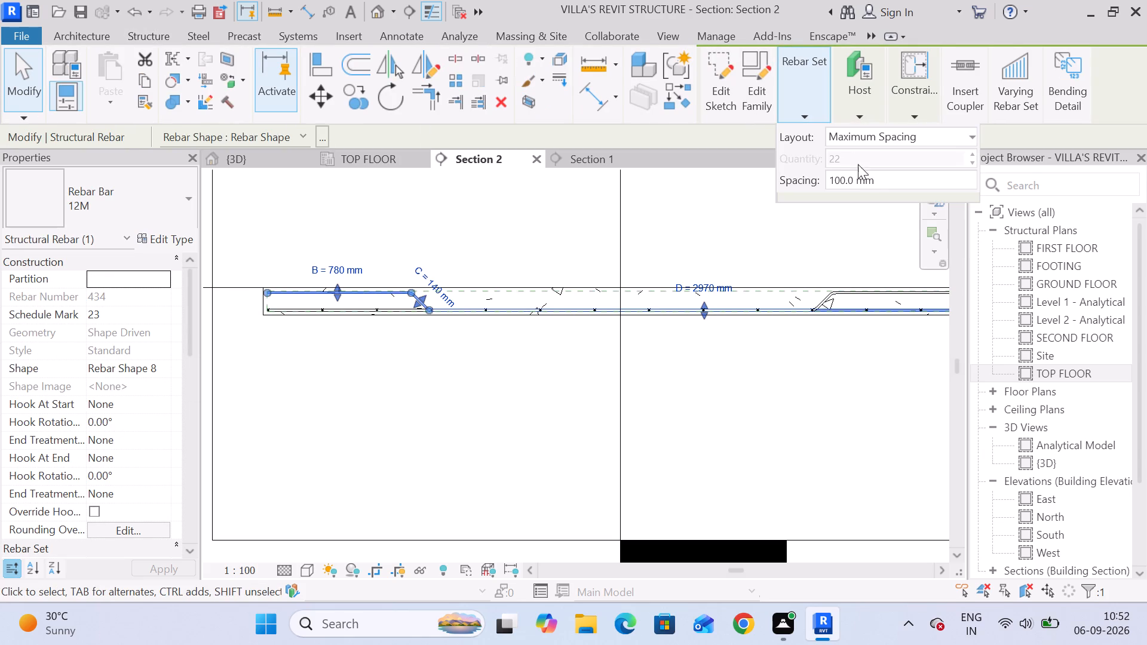
click(886, 179)
text(300)
key(Return)
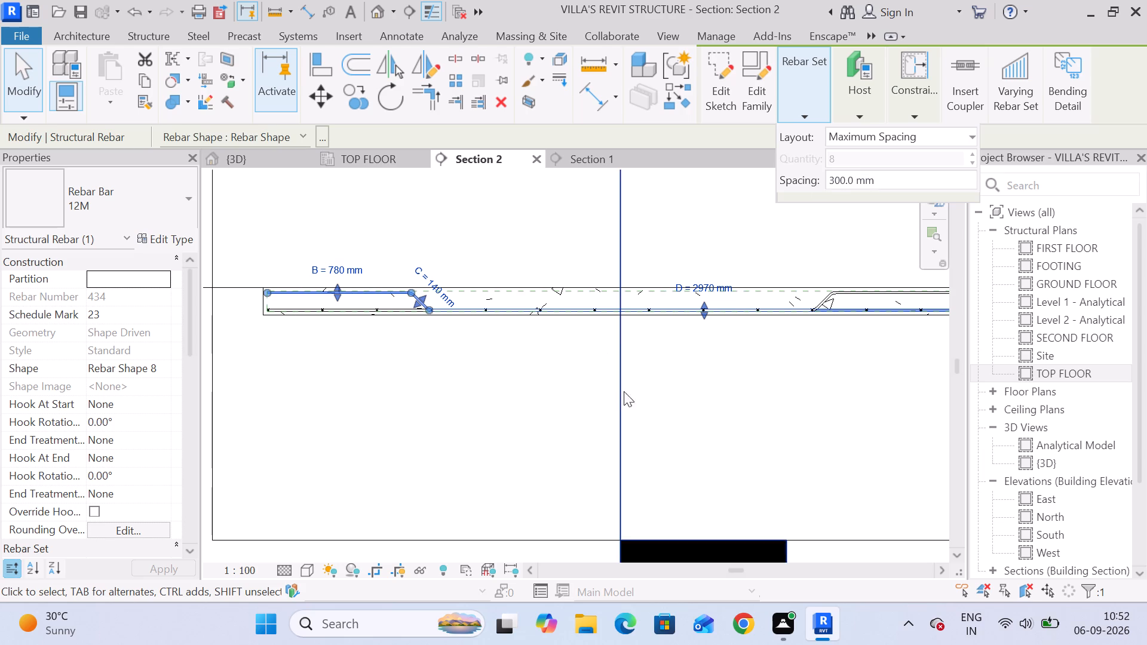
click(514, 369)
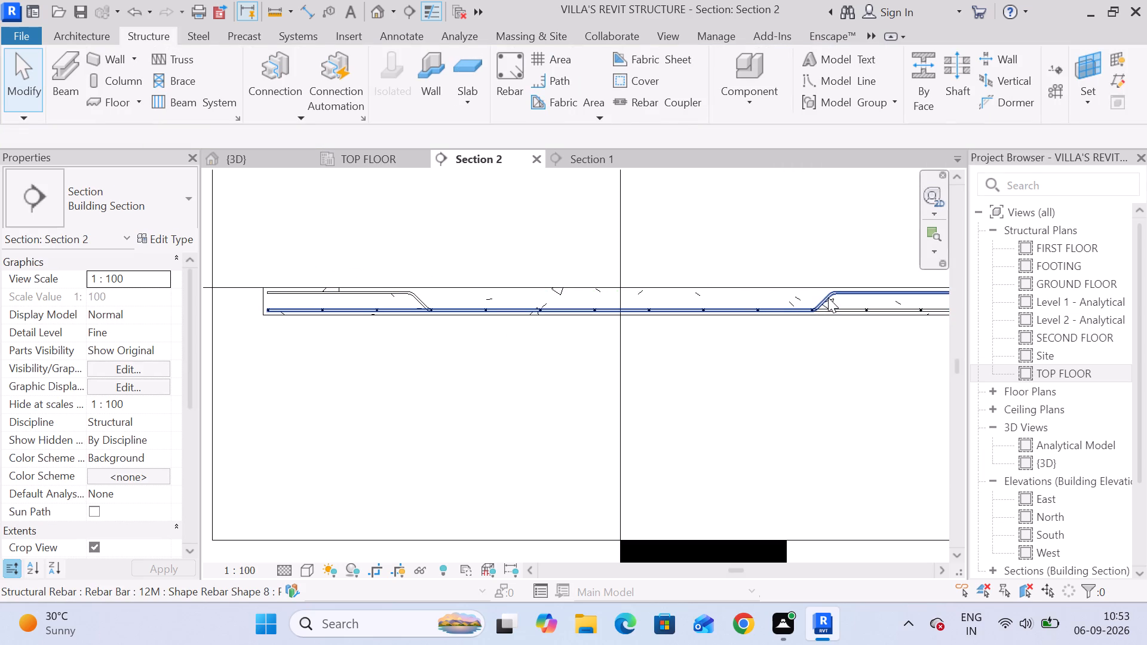
In the TOP FLOOR plan, filter the small slab's selection to Structural Rebar and show it unobscured in TOP FLOOR, Analytical Model and {3D}.
click(376, 166)
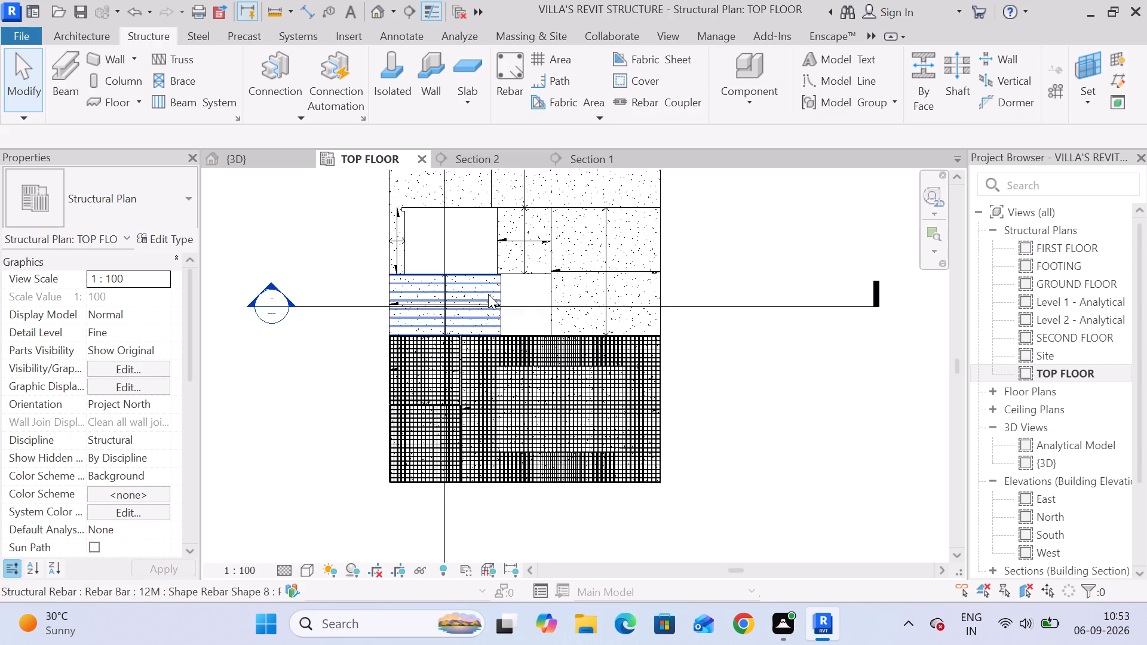
drag(371, 256, 423, 302)
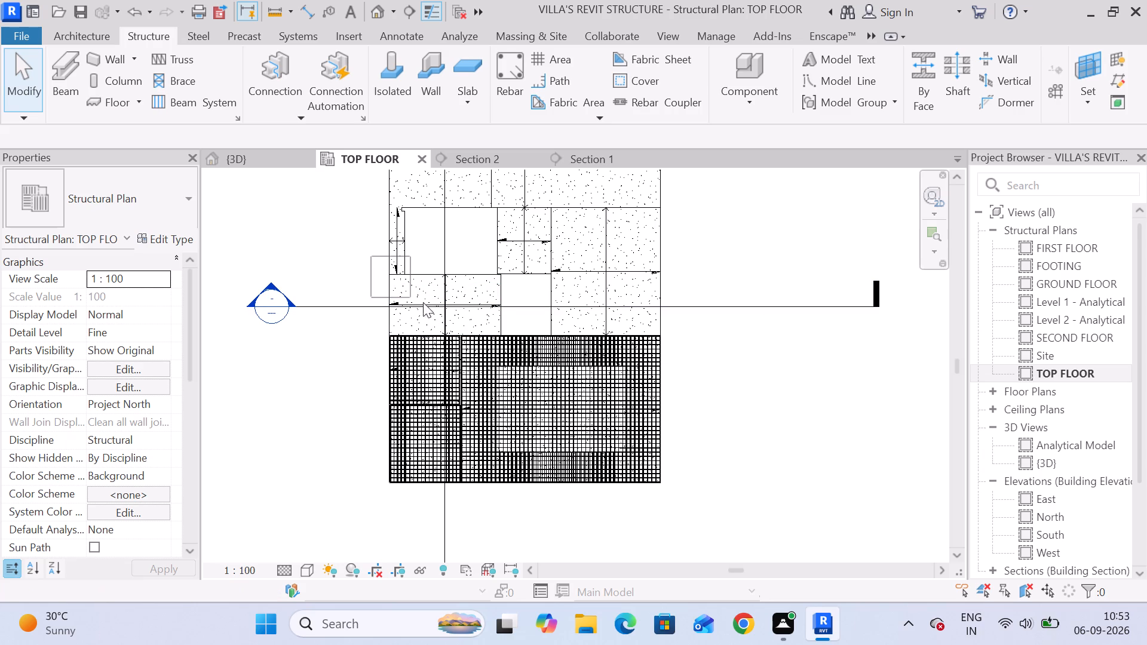
drag(423, 302, 509, 353)
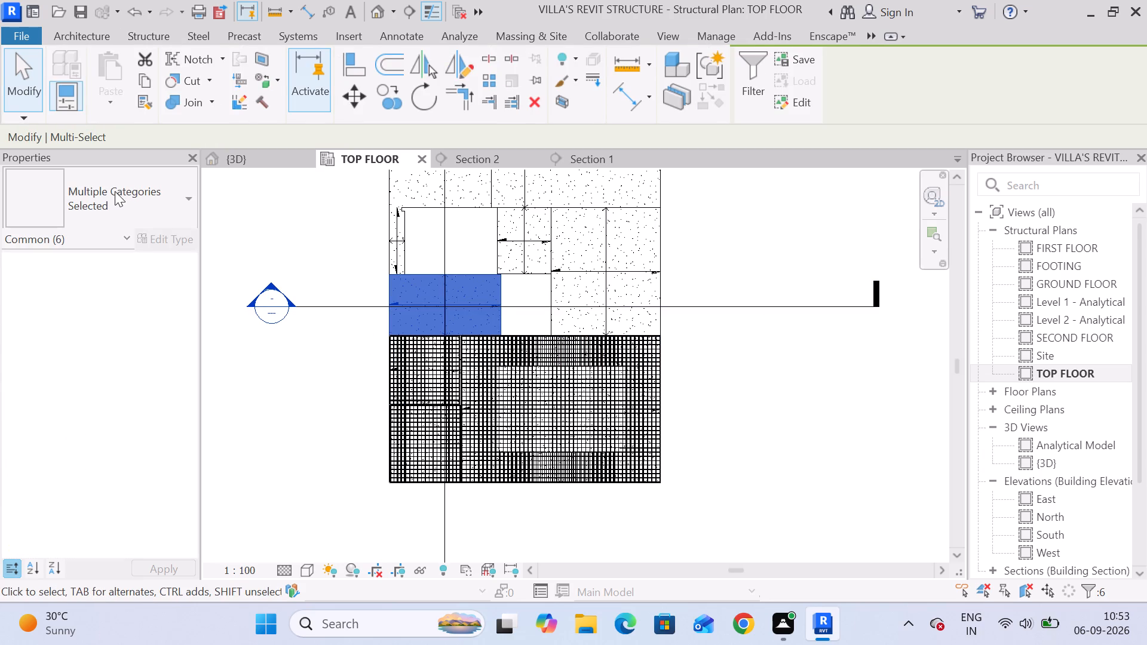
click(753, 70)
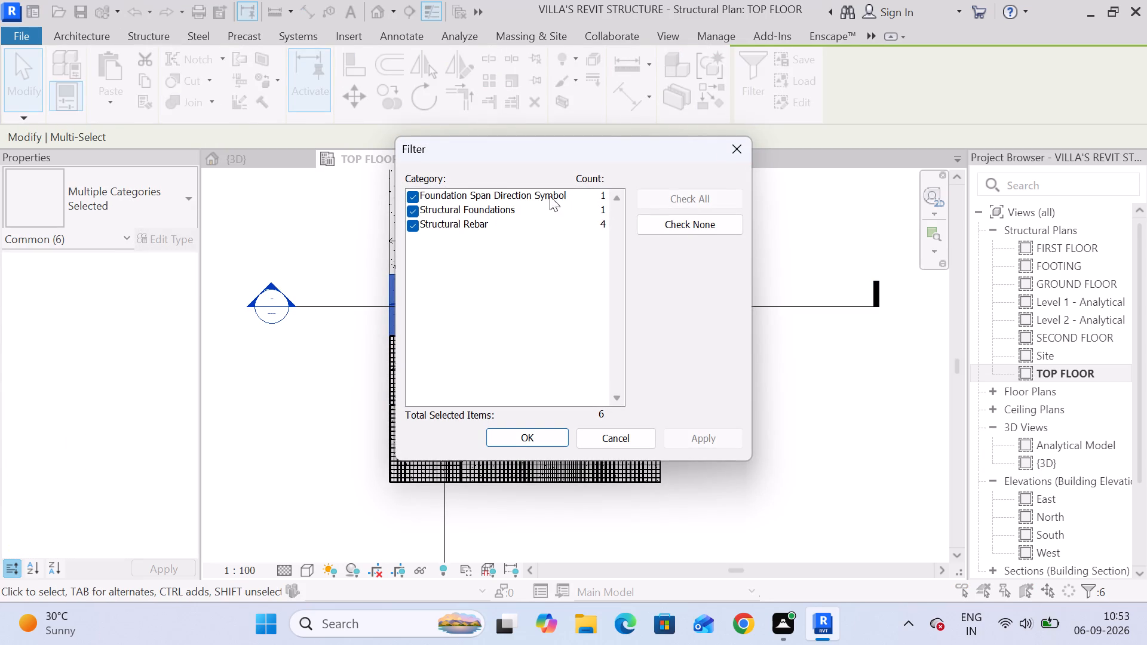
drag(687, 226, 685, 233)
click(418, 223)
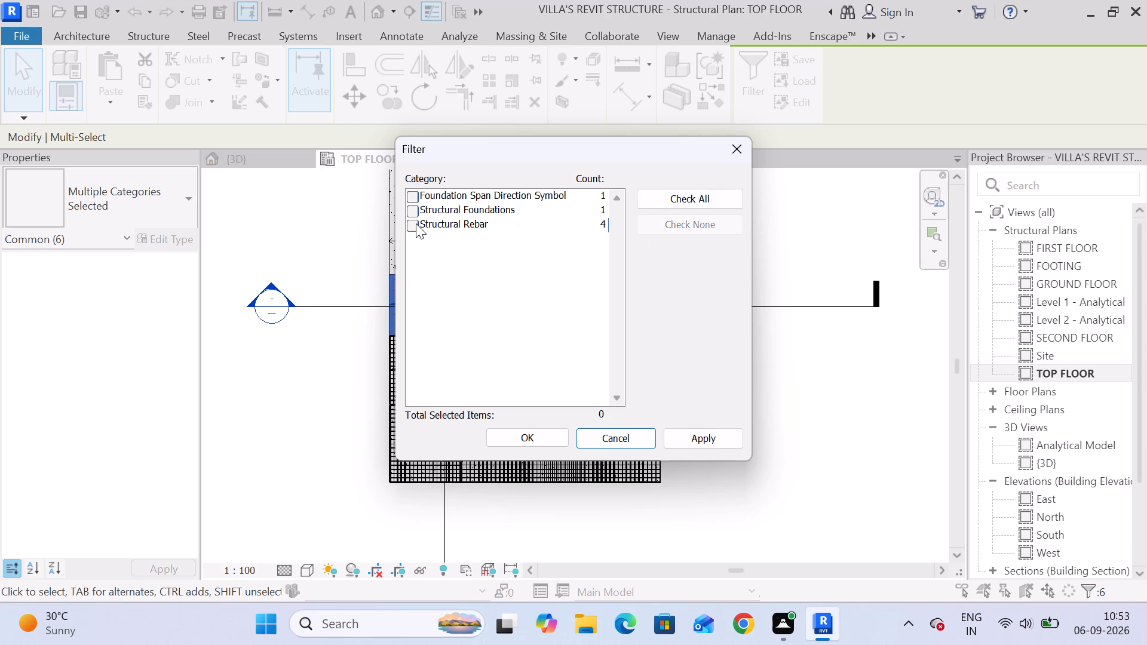
click(410, 226)
click(504, 441)
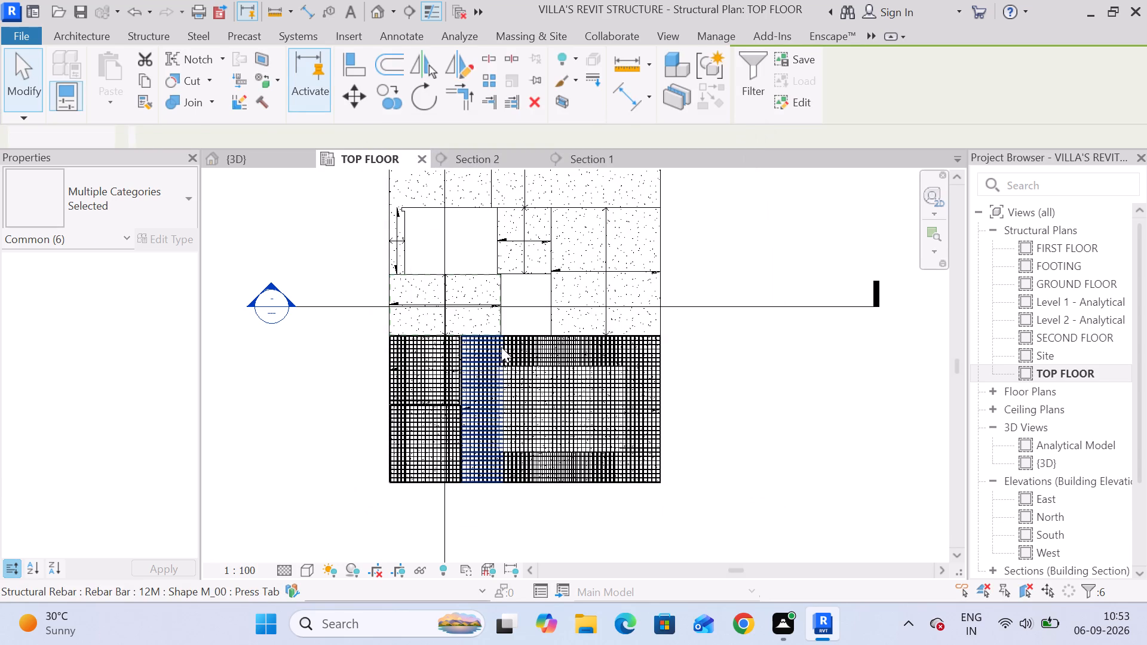
scroll(192, 421, down, 6)
click(151, 338)
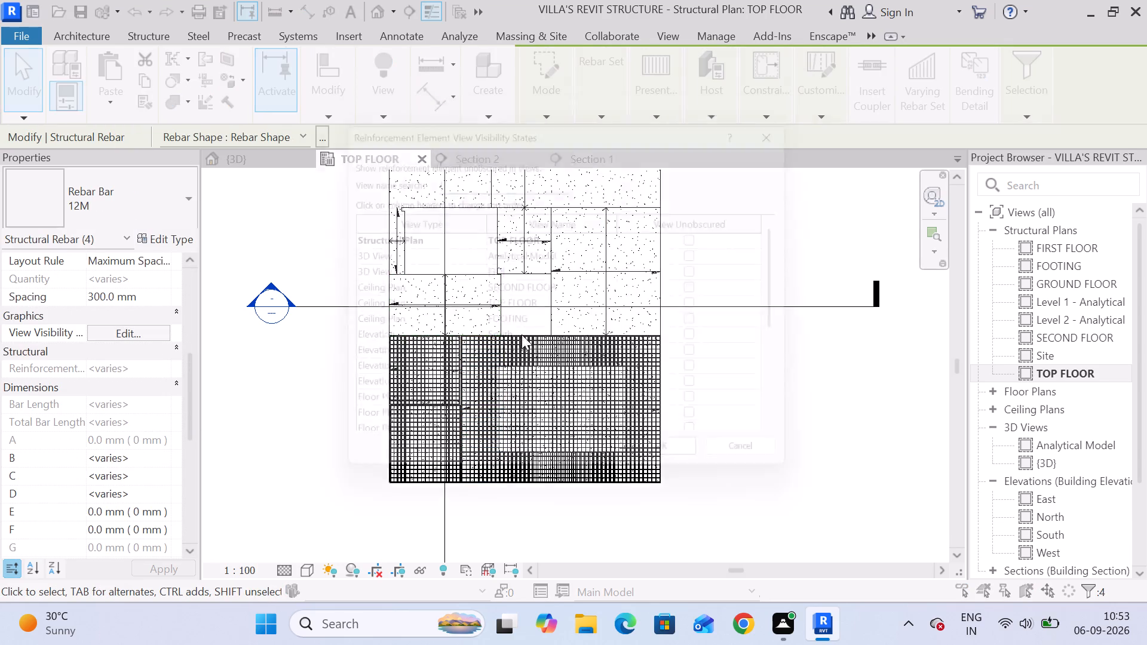
click(710, 239)
drag(714, 248, 714, 254)
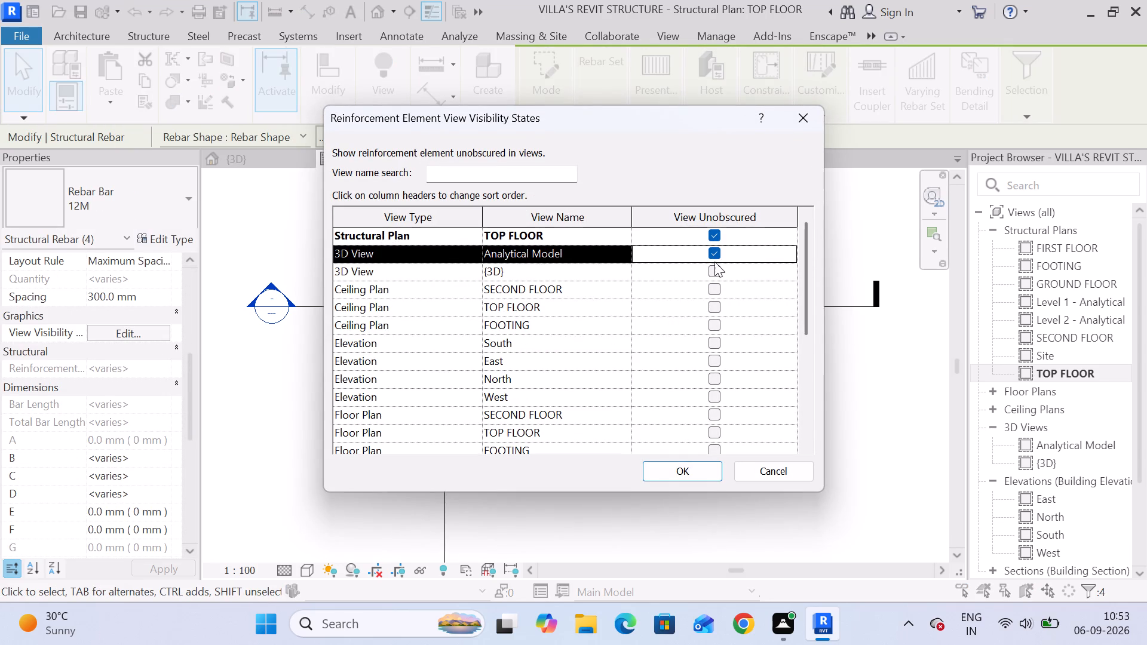
click(714, 268)
click(691, 472)
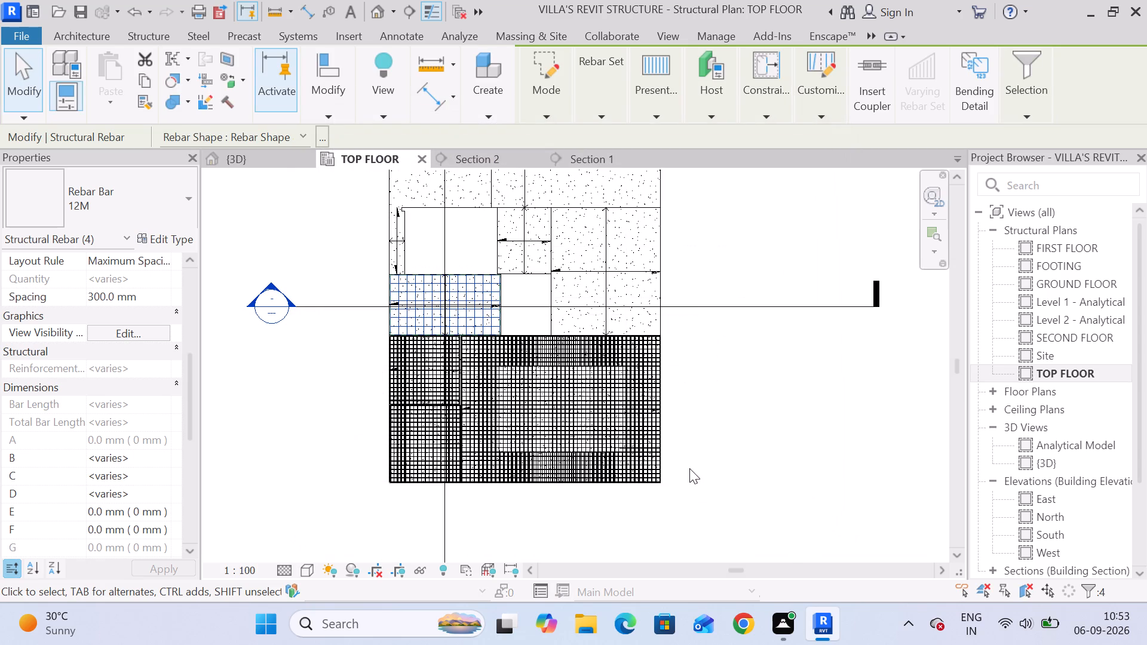
click(741, 416)
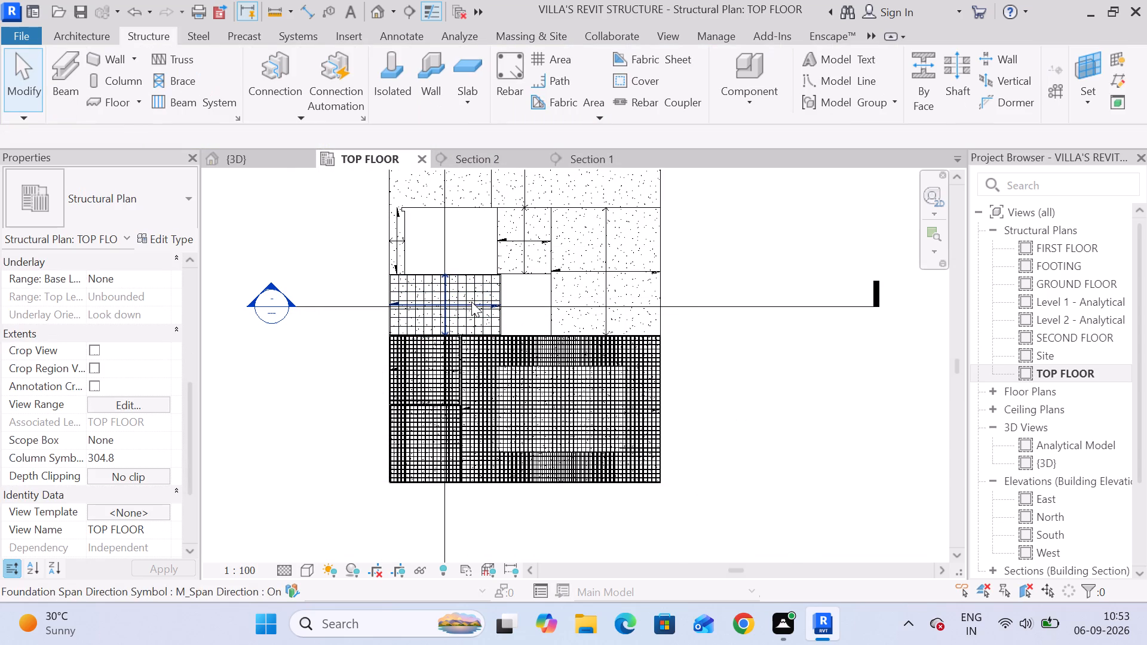
Select the Section 2 rebar set raised at its right end and, in Section 1, pull its left boundary inward about half a bar spacing.
click(498, 159)
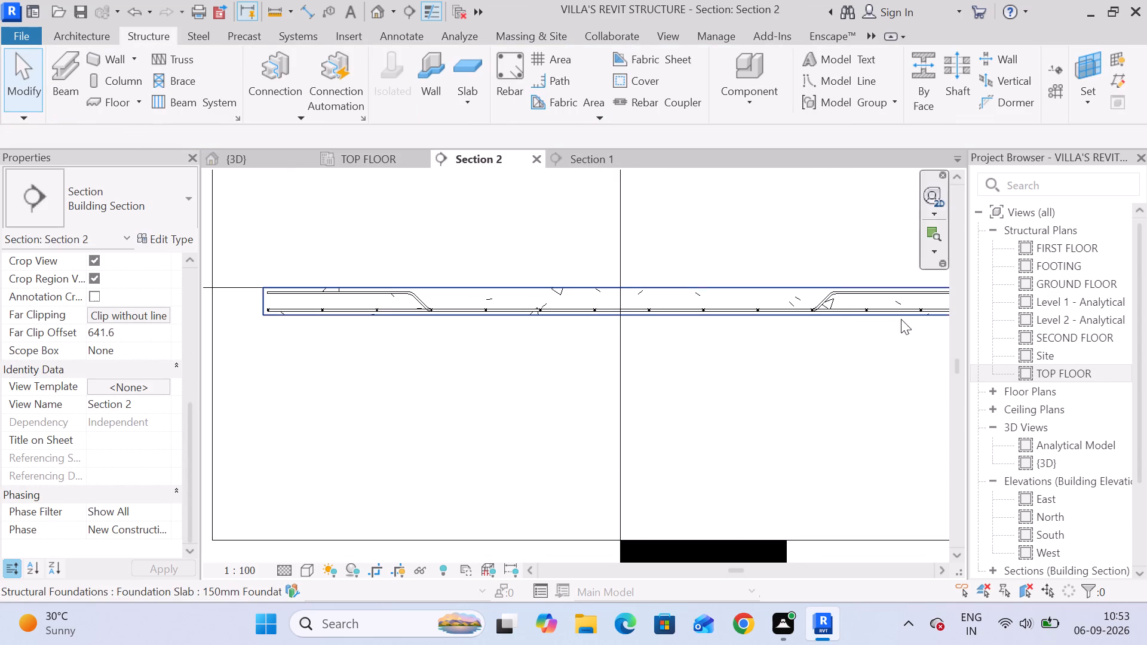
click(829, 296)
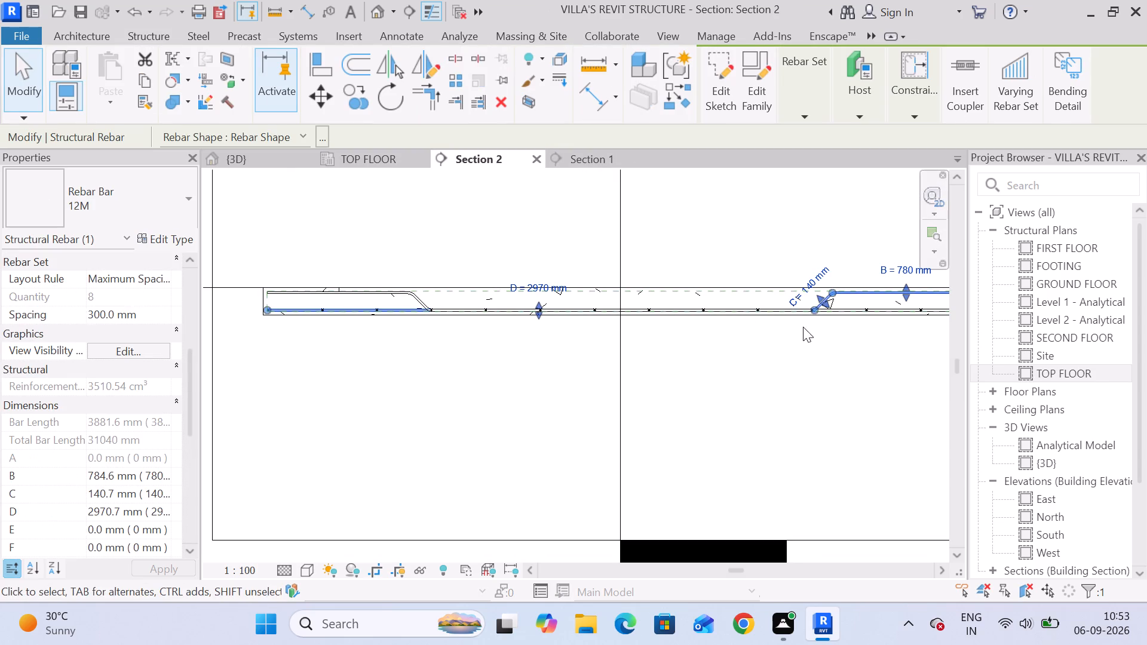
click(588, 160)
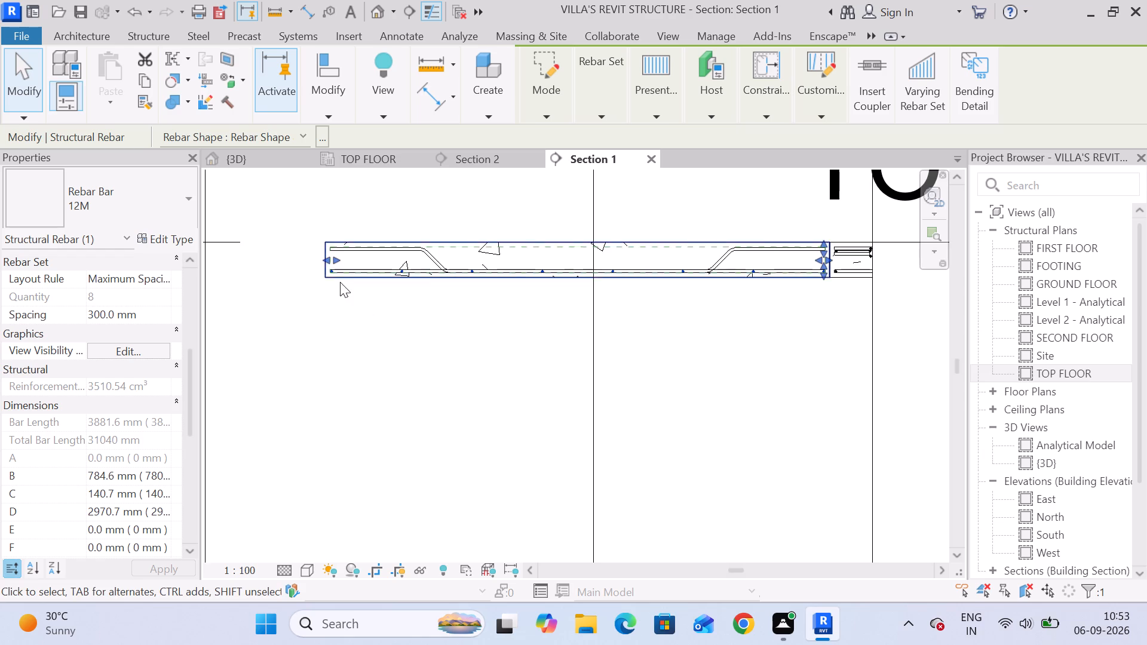
scroll(339, 281, up, 4)
drag(332, 243, 384, 243)
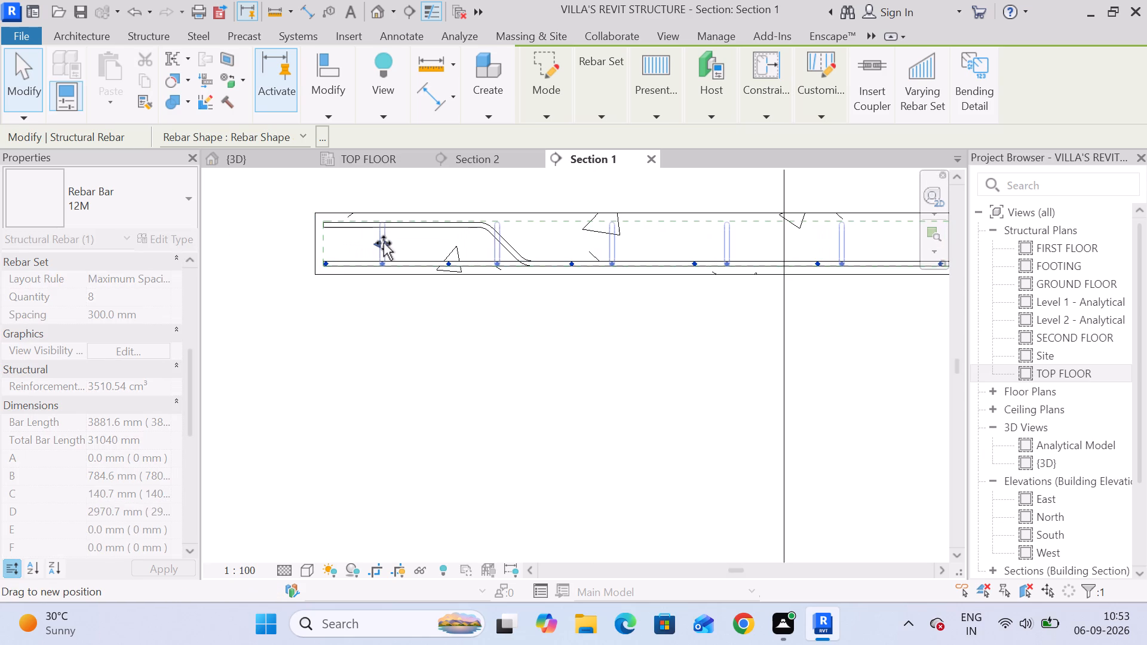
drag(384, 243, 387, 243)
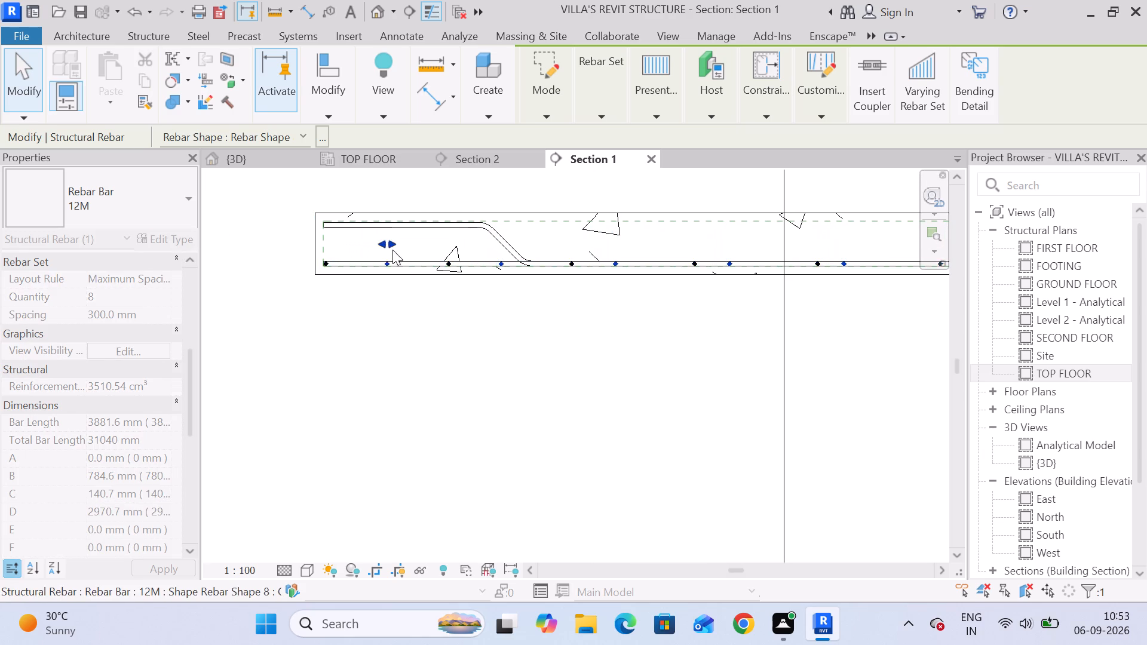
Pull the same rebar set's right boundary in Section 1 inward about half a bar spacing from the slab's right end.
middle_drag(793, 311, 526, 263)
middle_drag(818, 305, 583, 378)
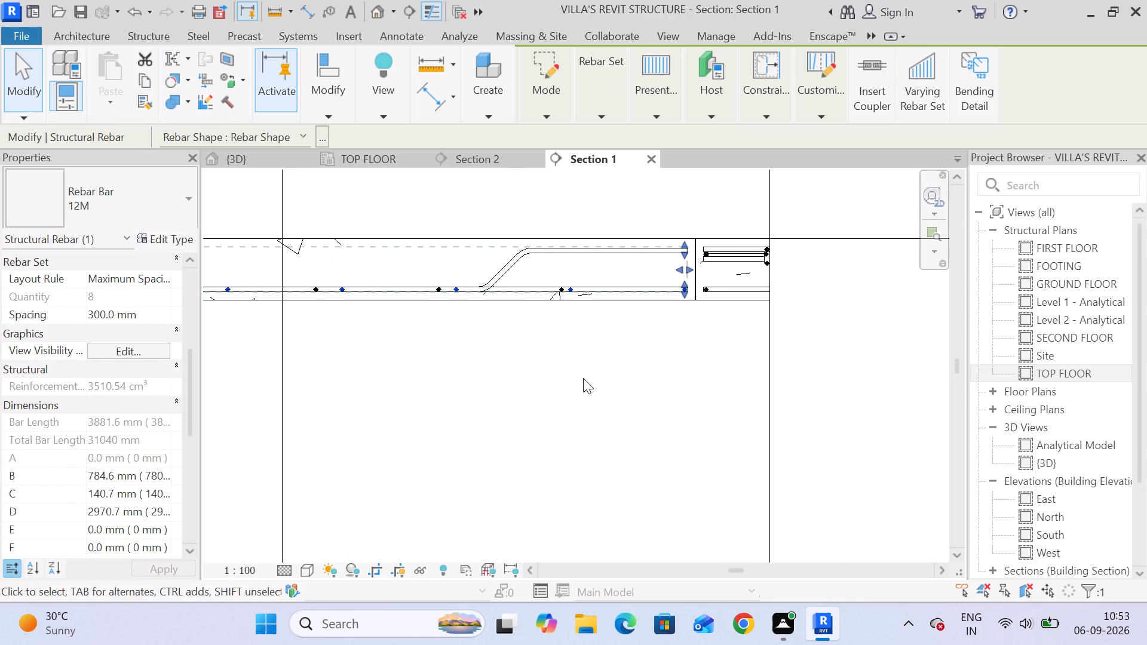
drag(683, 267, 640, 268)
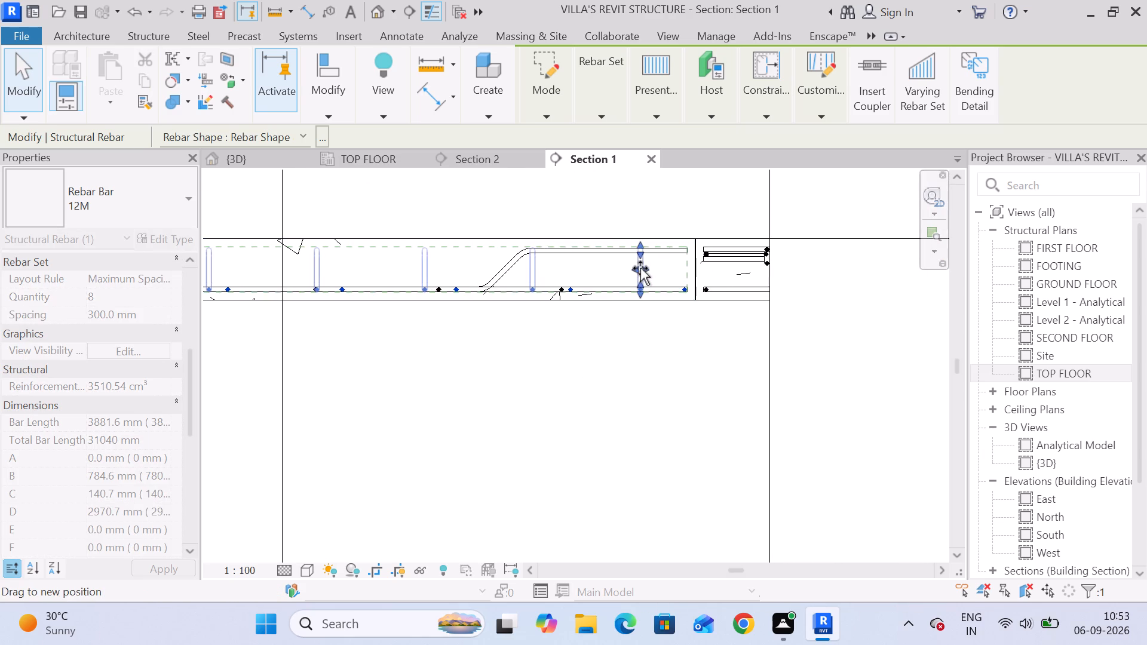
drag(640, 268, 626, 268)
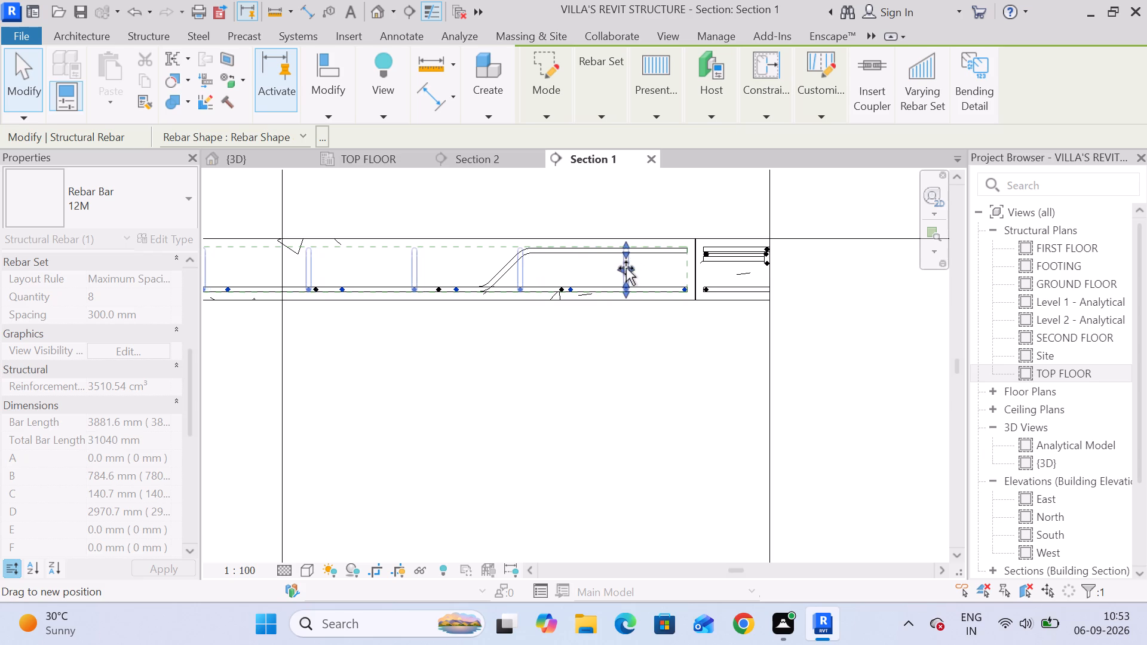
drag(626, 268, 628, 268)
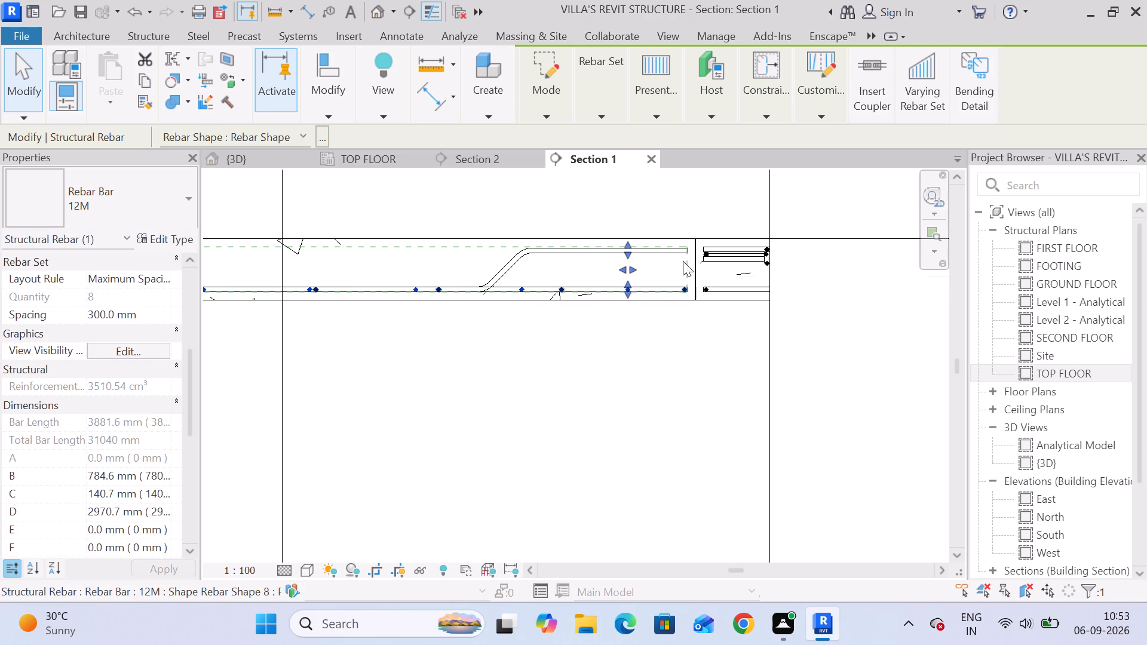
Nudge the set's right boundary slightly further inward in Section 1 so its bars fall midway between those of the other set.
middle_drag(548, 348, 783, 348)
scroll(788, 348, down, 1)
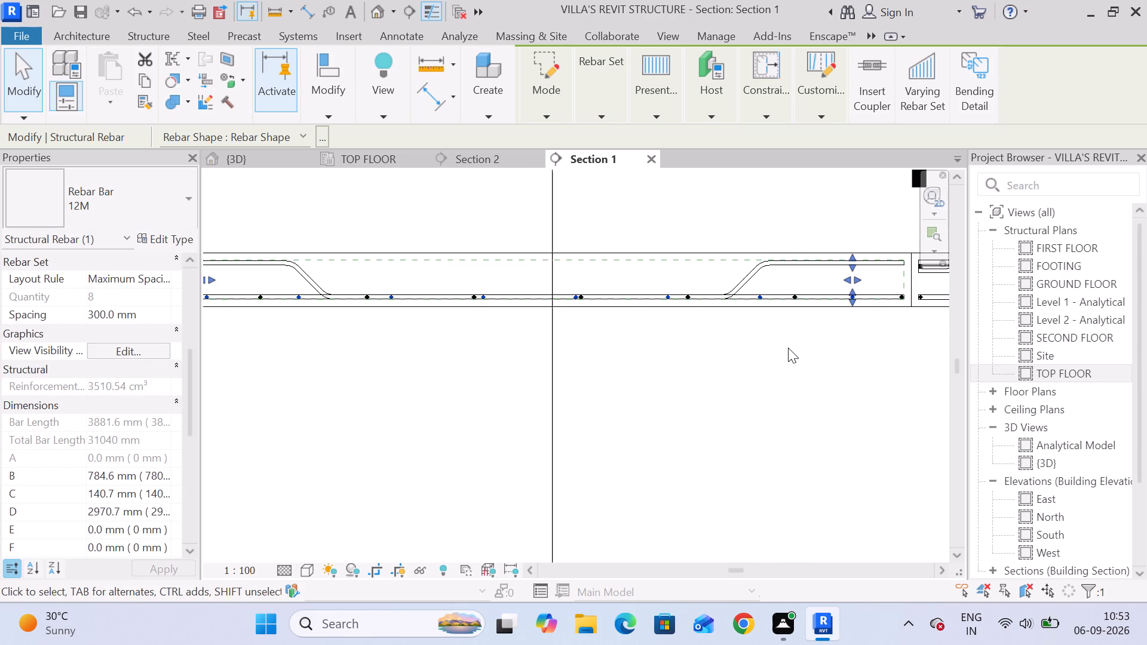
scroll(790, 345, down, 2)
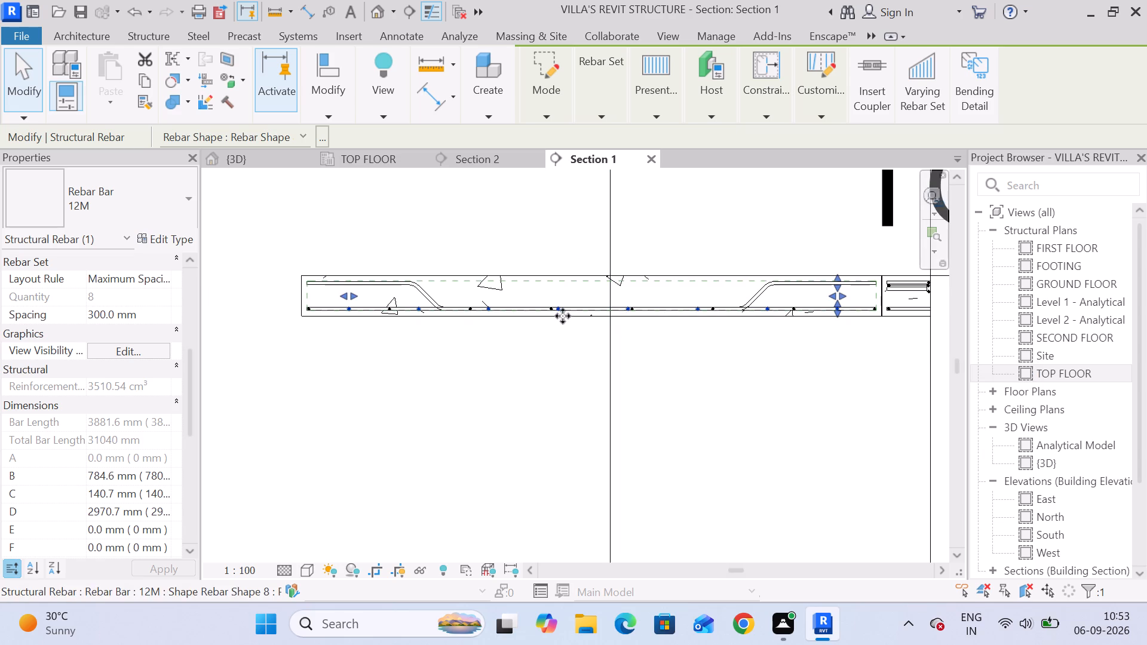
scroll(777, 324, up, 3)
middle_drag(821, 322, 631, 361)
scroll(631, 361, up, 4)
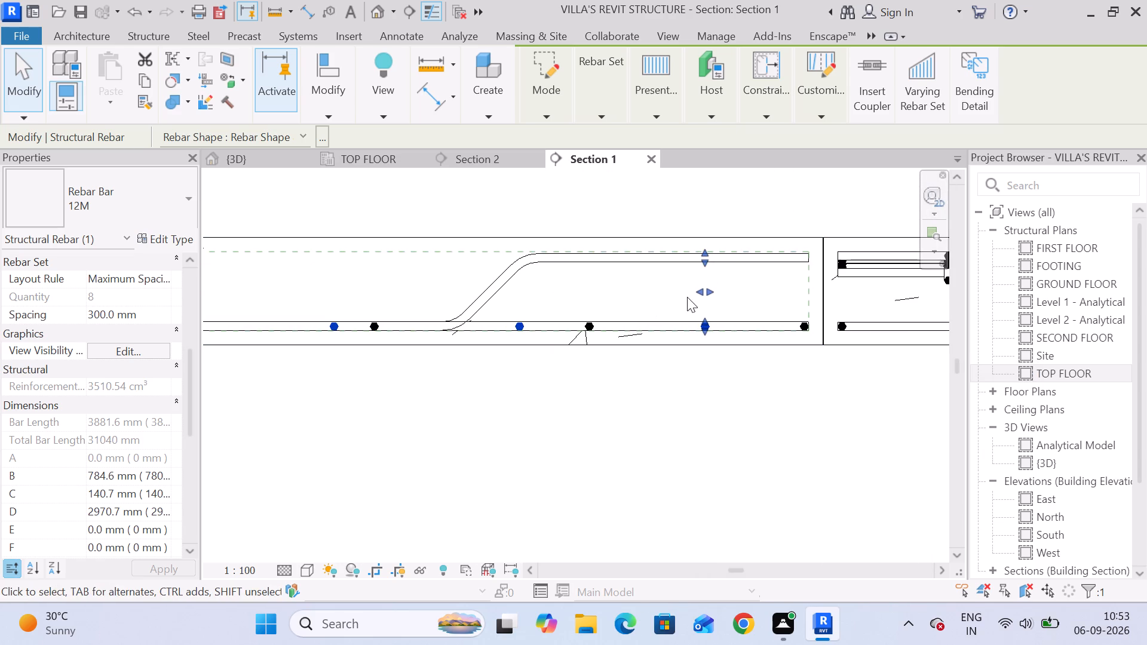
click(701, 291)
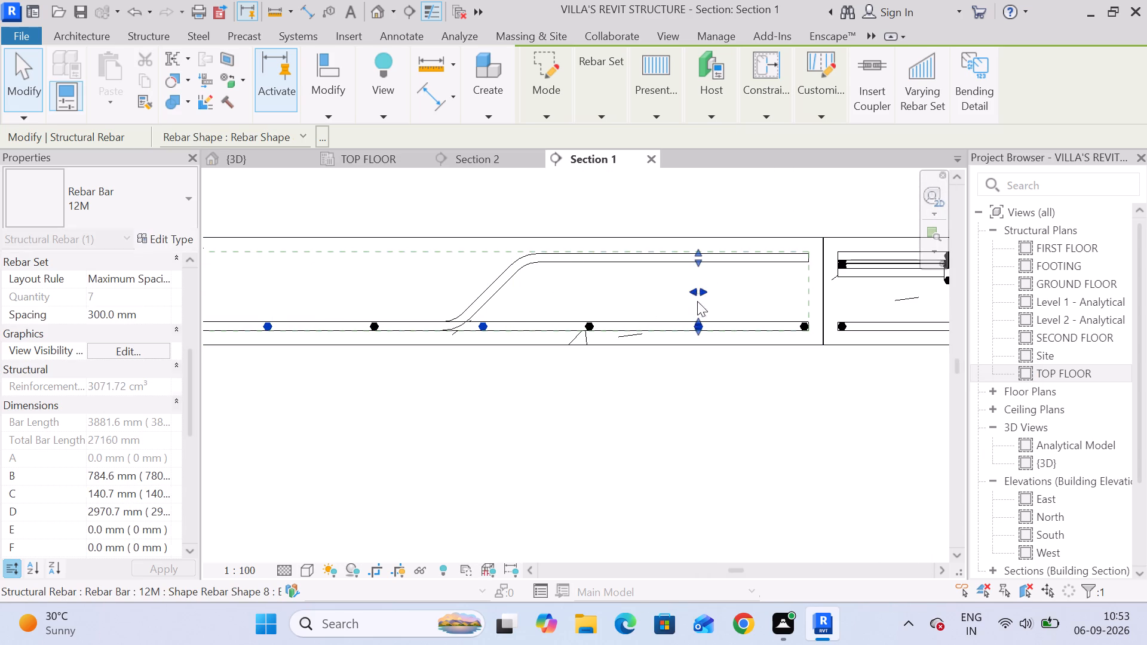
scroll(528, 433, down, 3)
middle_drag(430, 432, 739, 401)
middle_drag(443, 401, 457, 397)
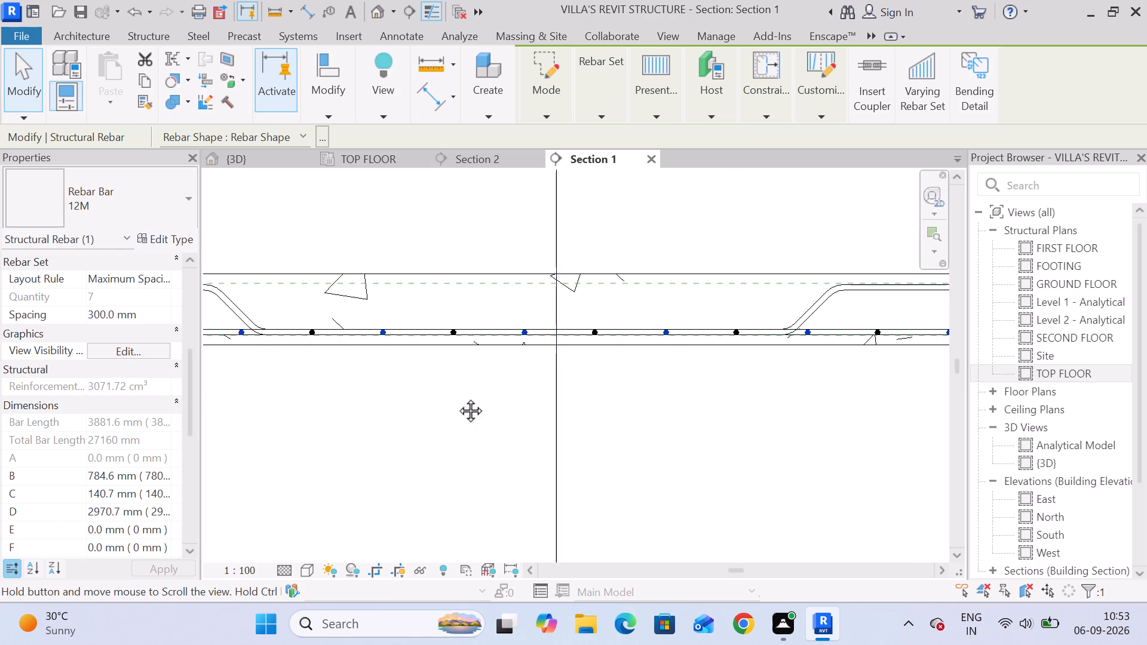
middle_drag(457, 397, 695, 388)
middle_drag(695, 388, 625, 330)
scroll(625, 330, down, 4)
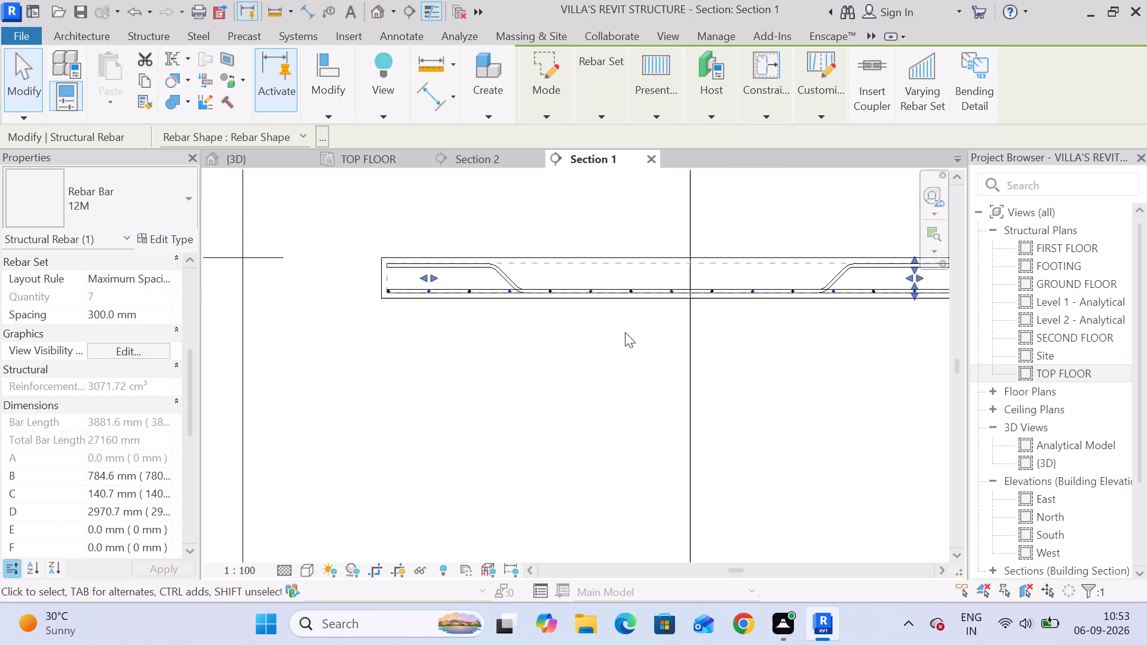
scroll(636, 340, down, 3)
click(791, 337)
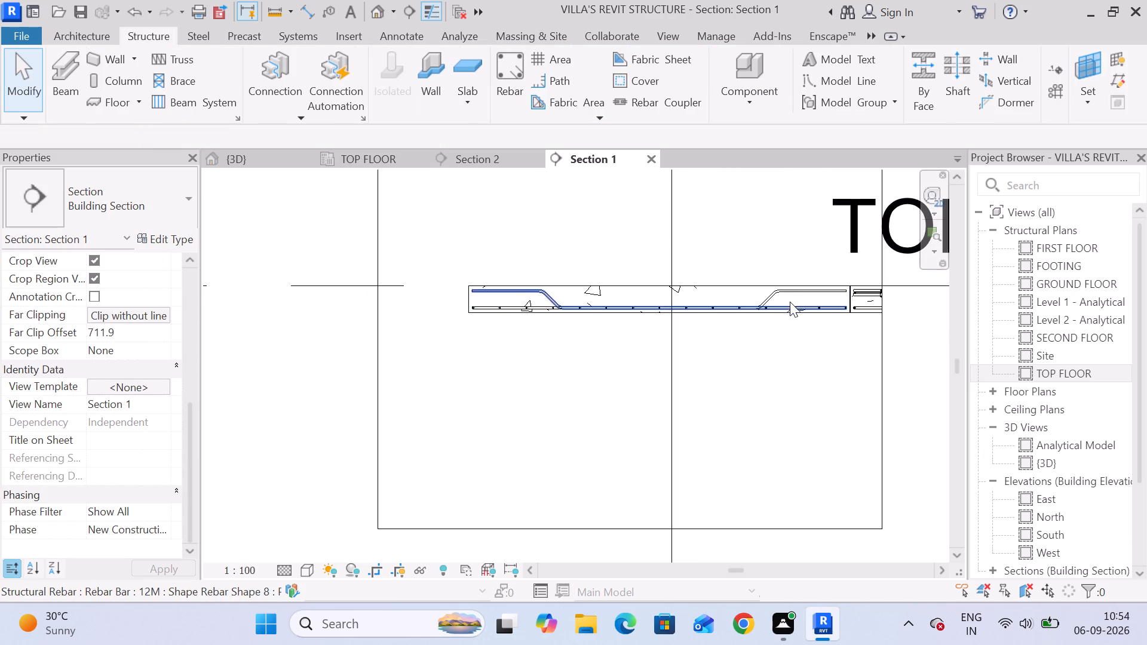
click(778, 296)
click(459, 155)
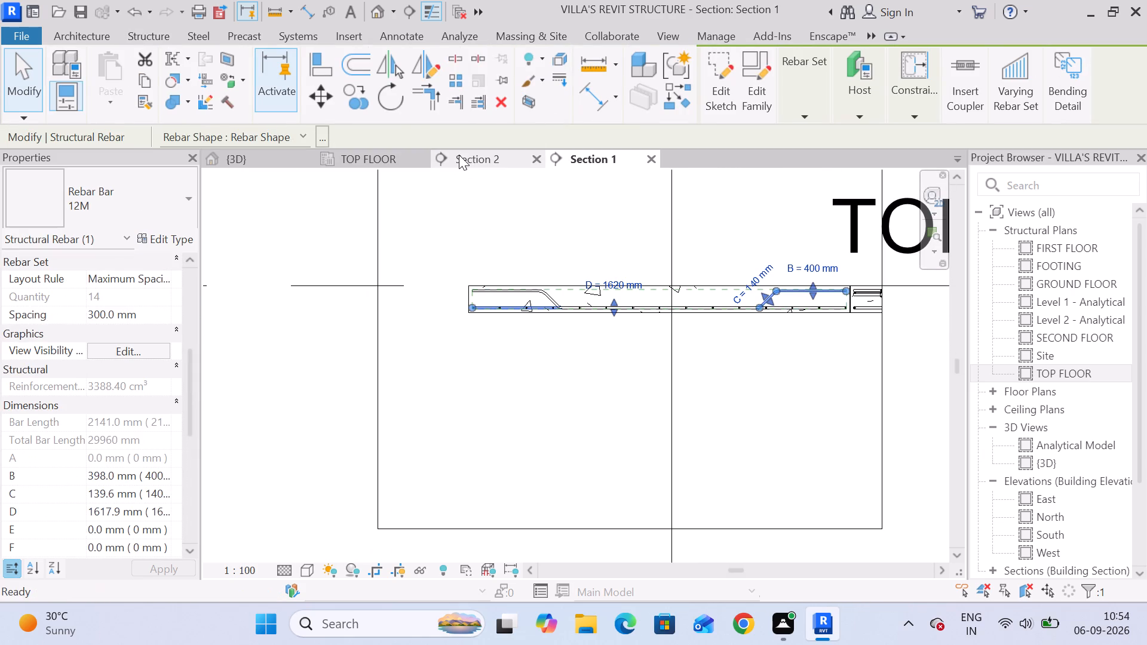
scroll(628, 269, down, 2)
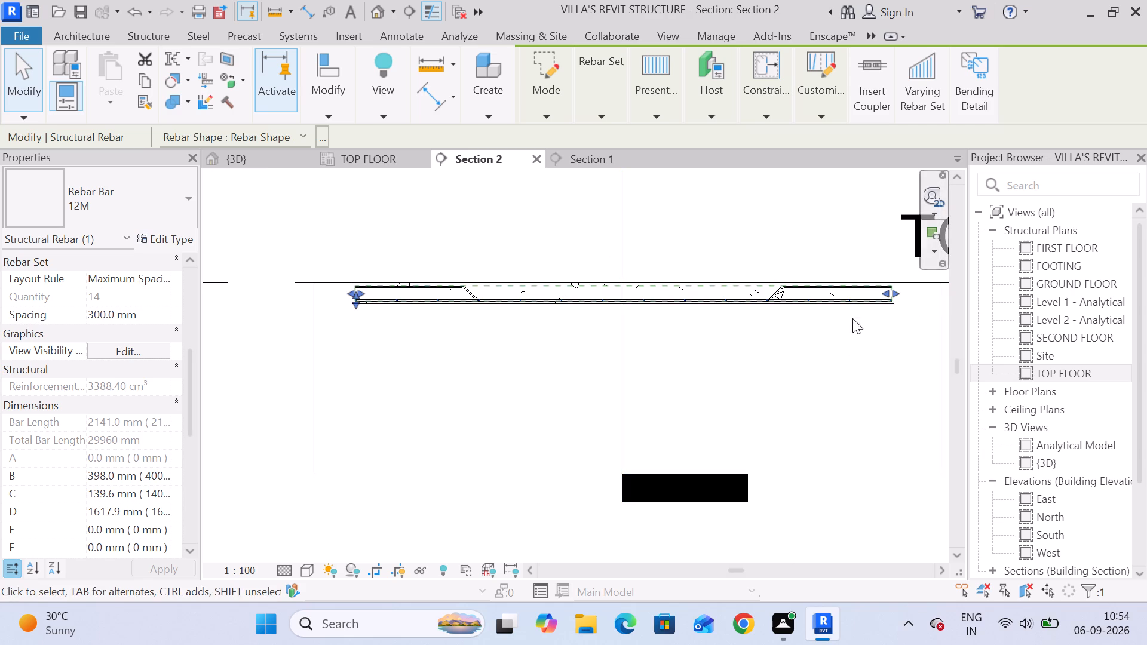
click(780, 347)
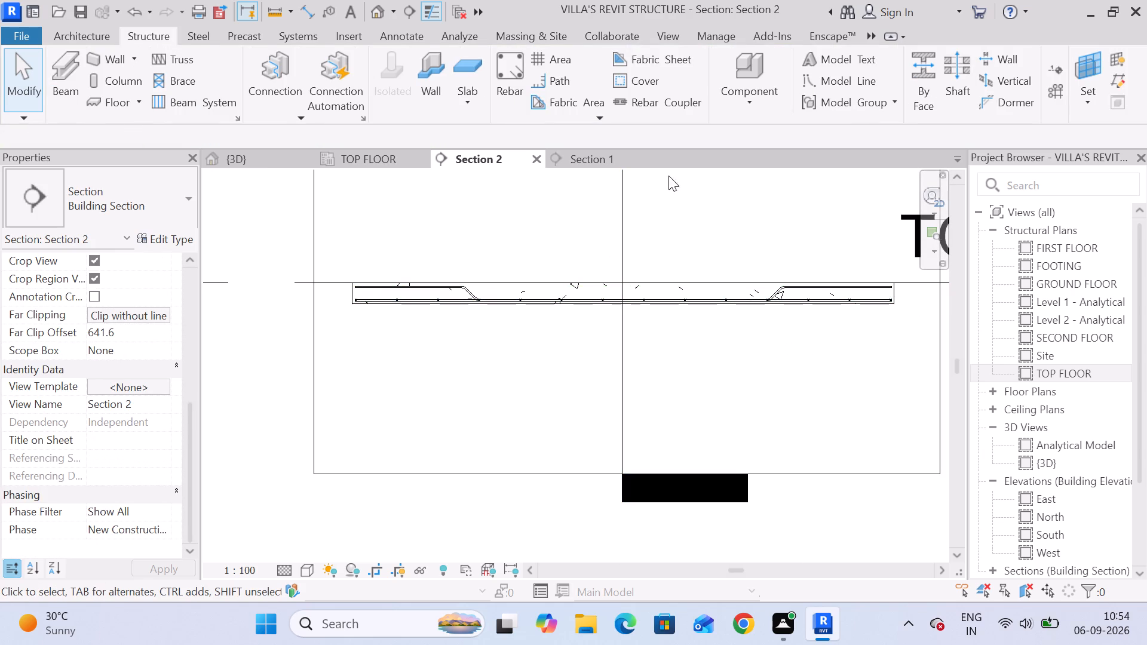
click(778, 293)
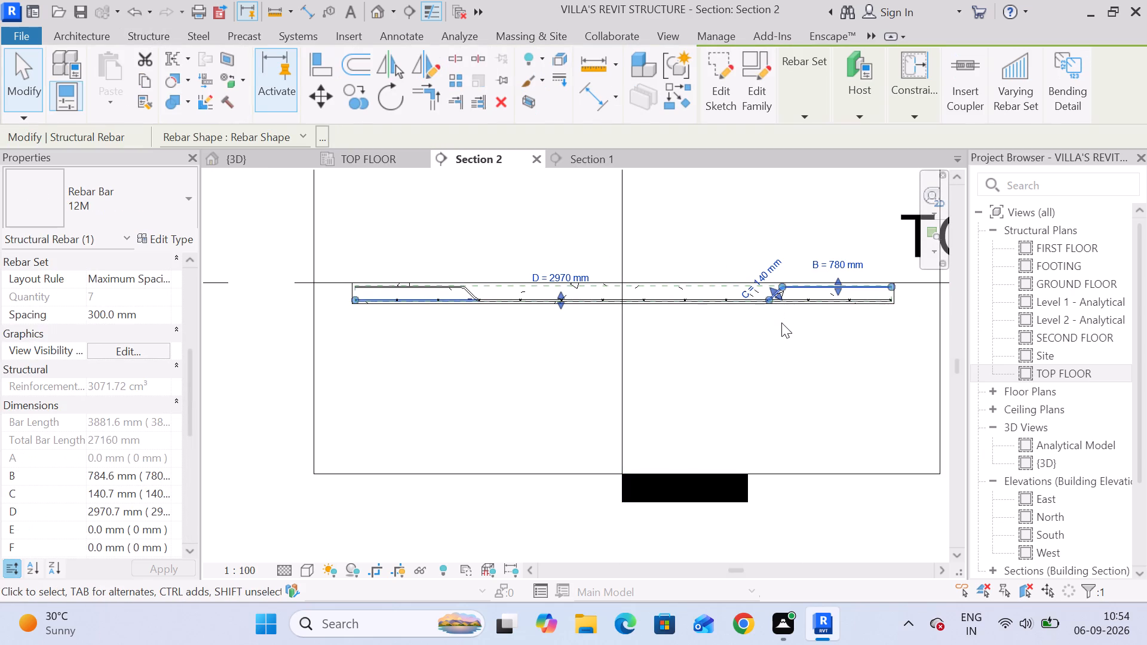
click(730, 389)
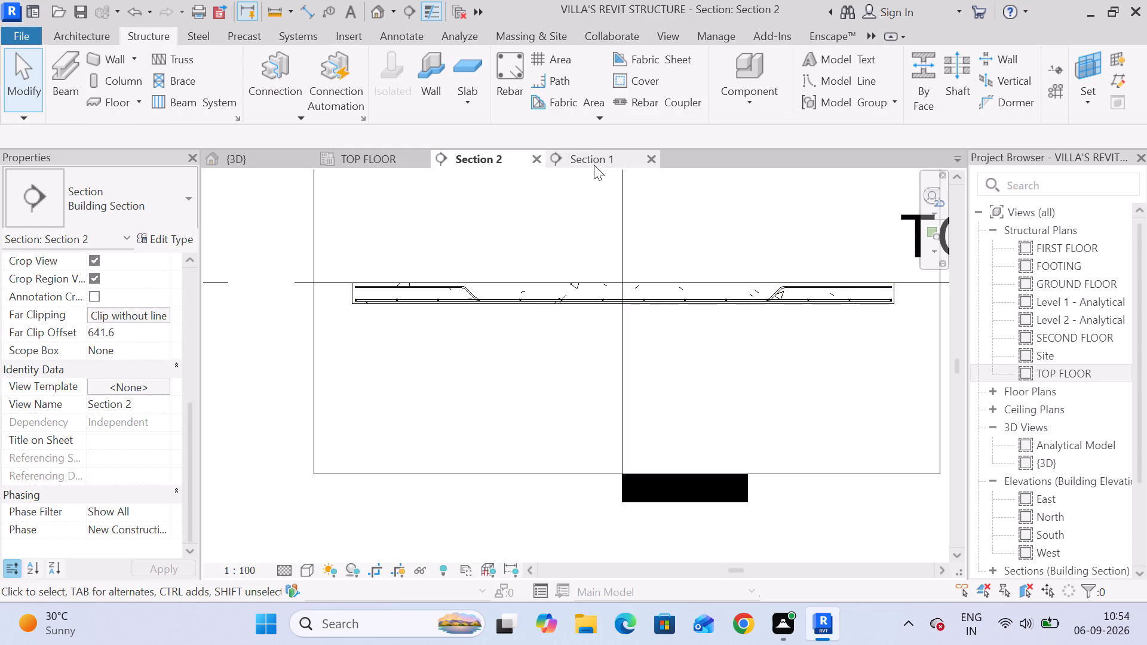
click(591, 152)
Select the Section 1 rebar set raised at its right end and, in Section 2, pull its left boundary inward about half a bar spacing.
click(771, 292)
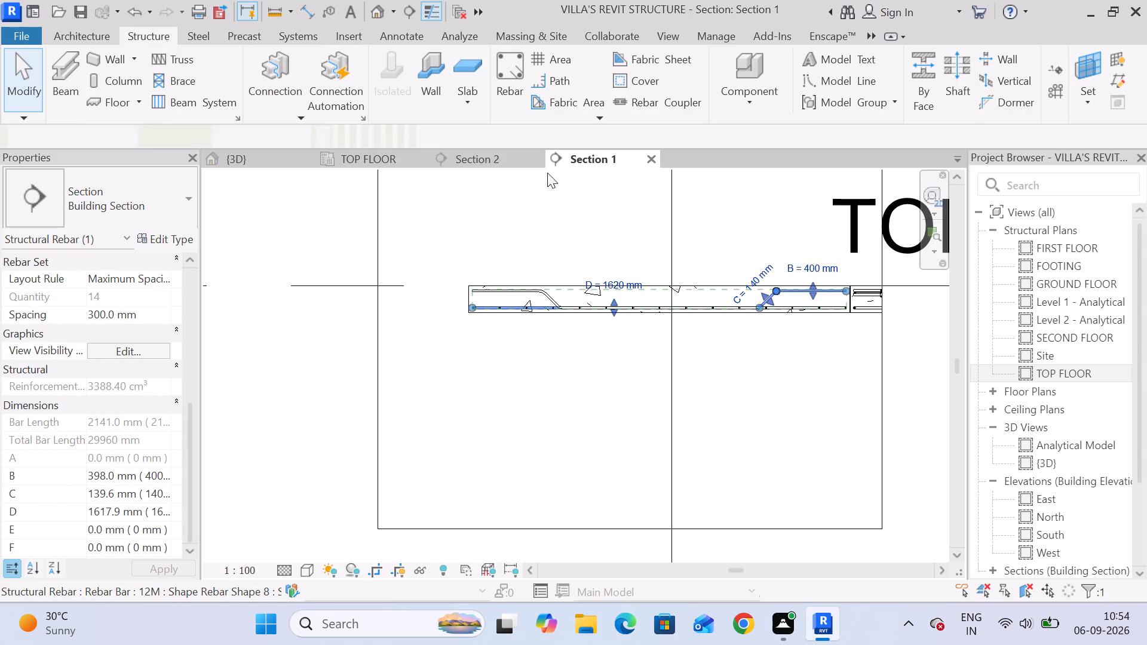
click(492, 163)
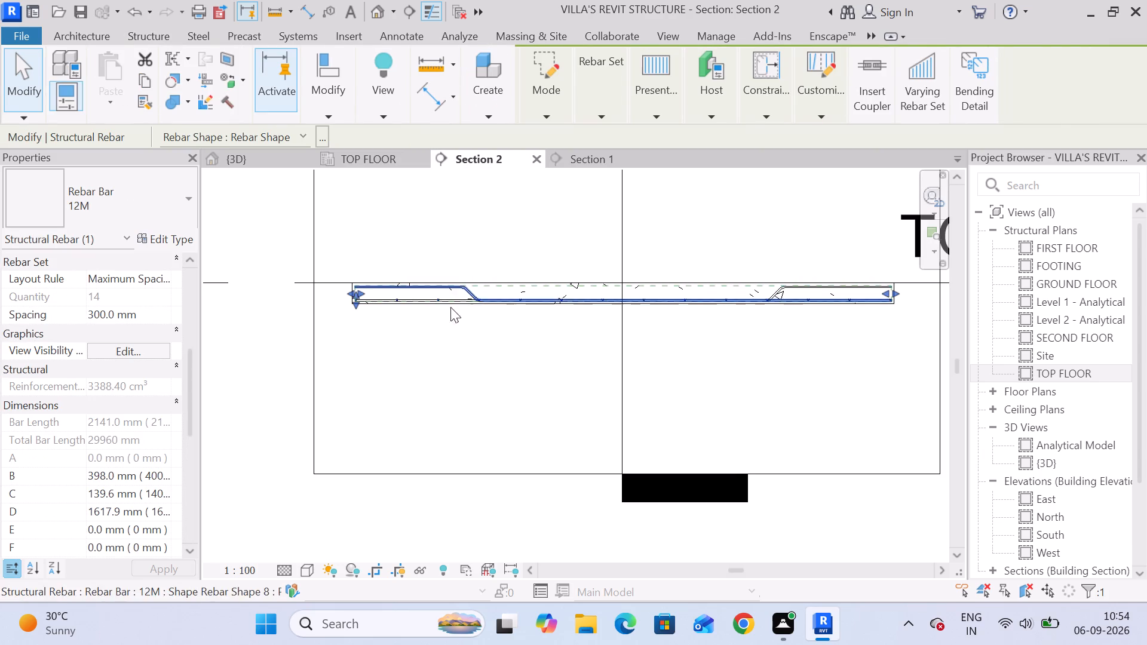
scroll(359, 294, up, 8)
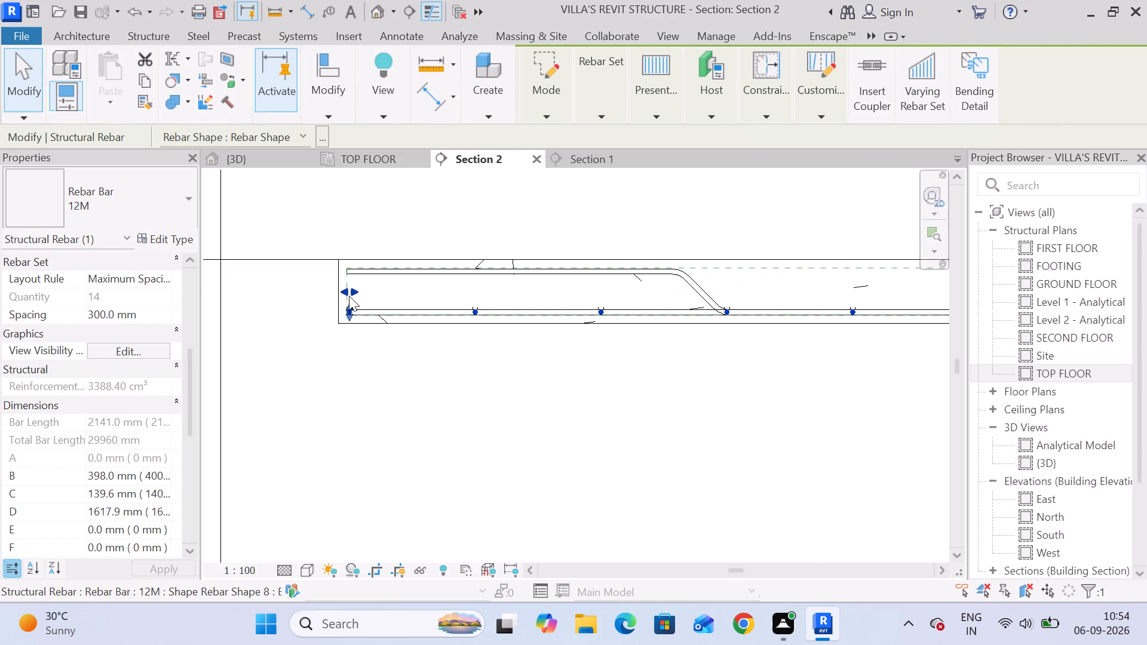
drag(349, 293, 409, 293)
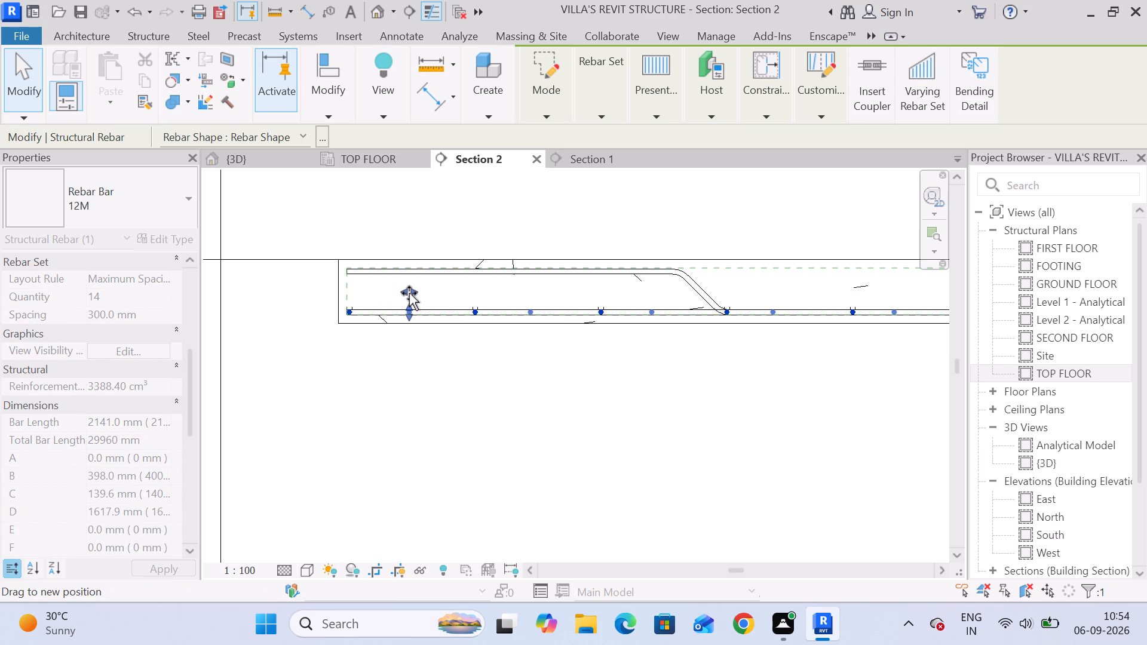
drag(409, 293, 410, 293)
drag(410, 293, 408, 293)
Pull the same rebar set's right boundary in Section 2 inward about half a bar spacing from the slab's right end.
scroll(513, 359, down, 3)
middle_drag(777, 404, 406, 383)
middle_drag(826, 363, 471, 363)
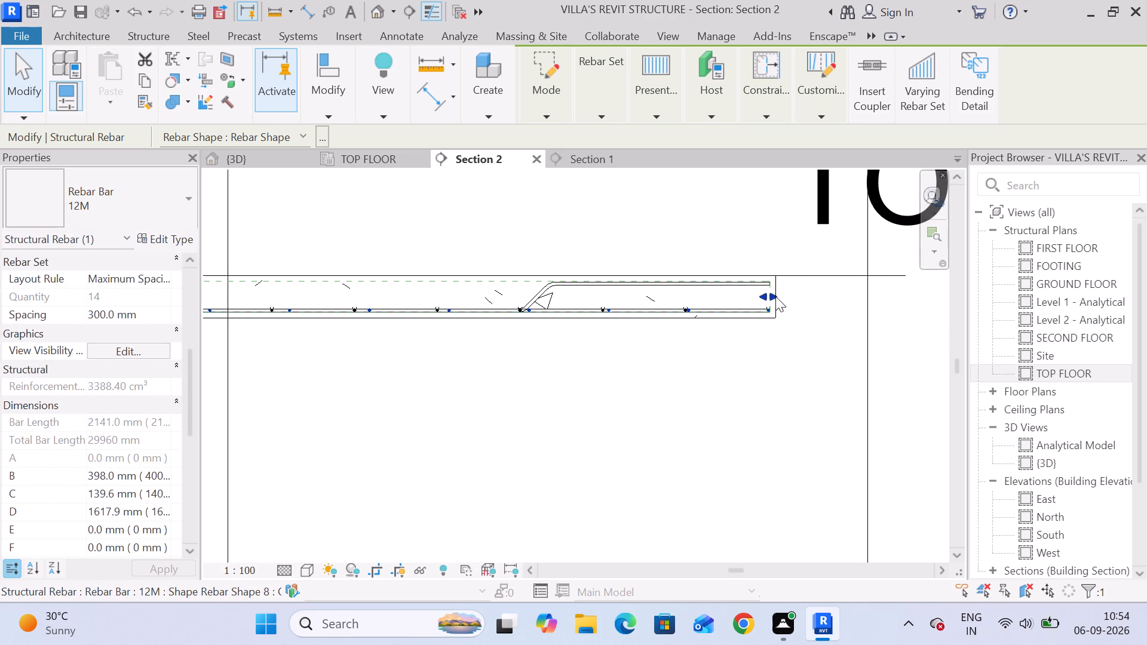
drag(766, 293, 728, 293)
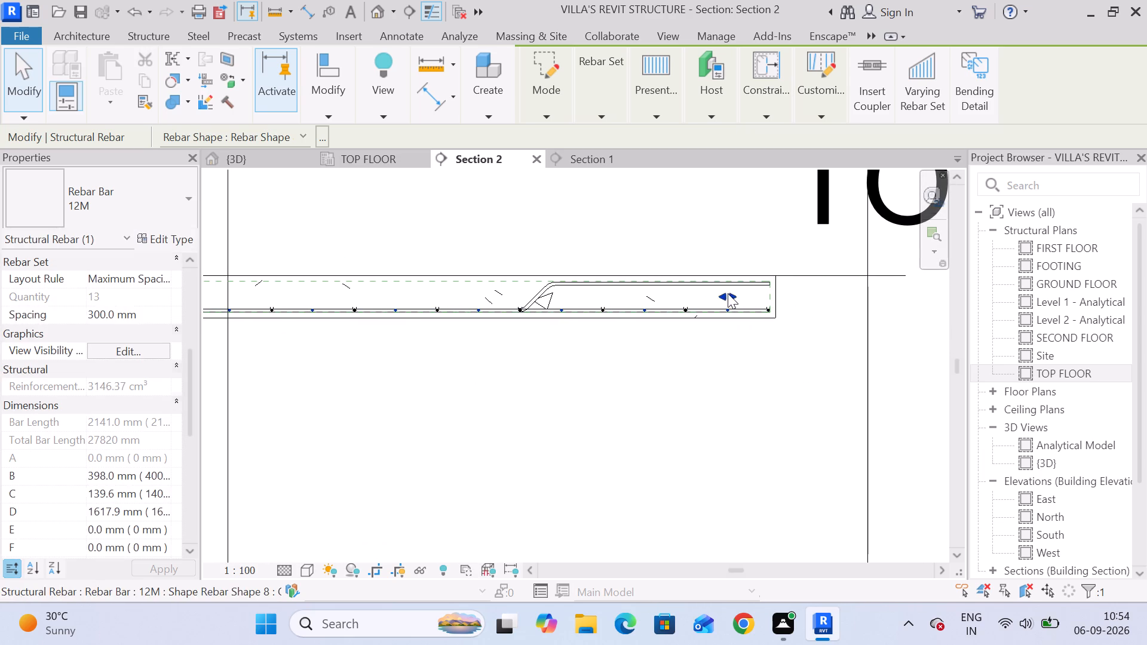
scroll(726, 348, down, 6)
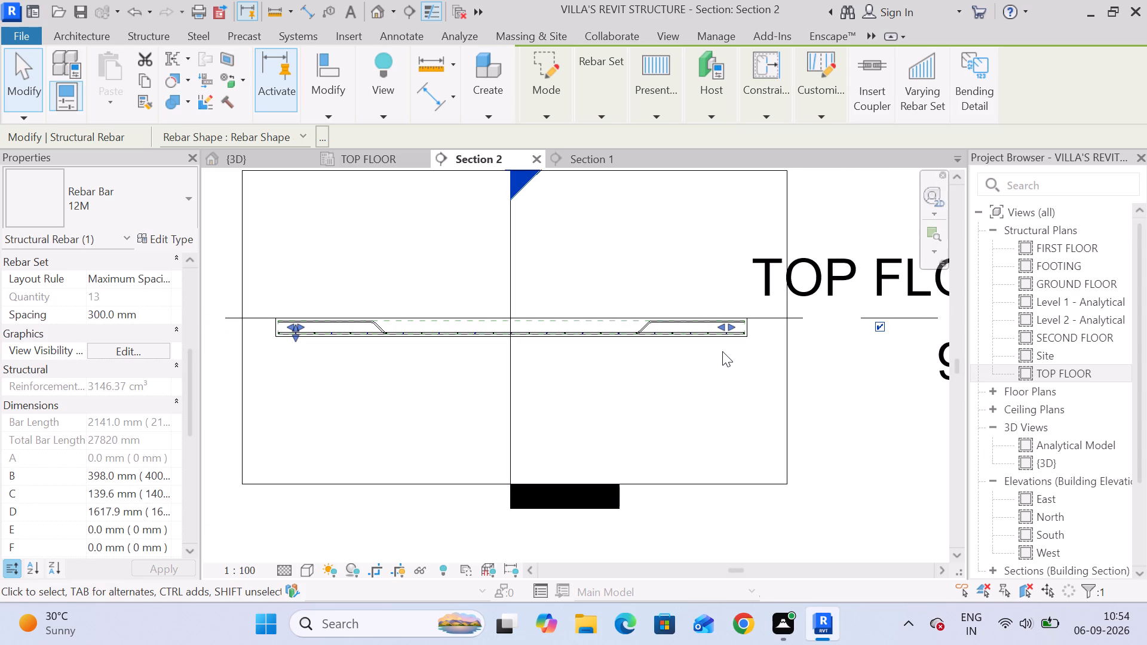
click(456, 368)
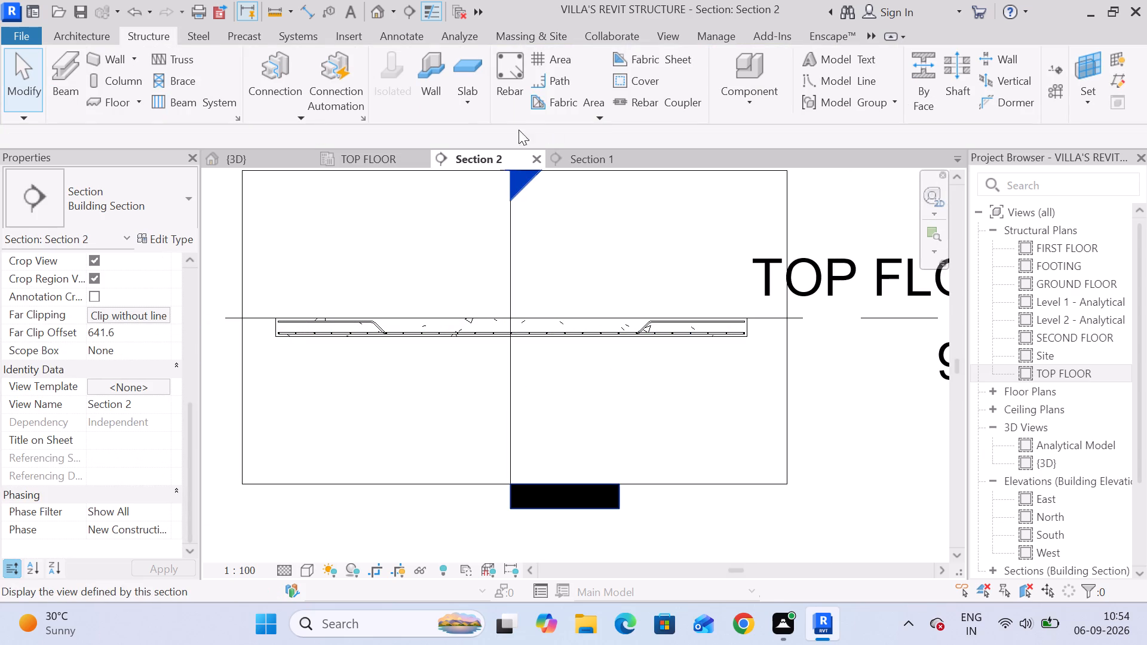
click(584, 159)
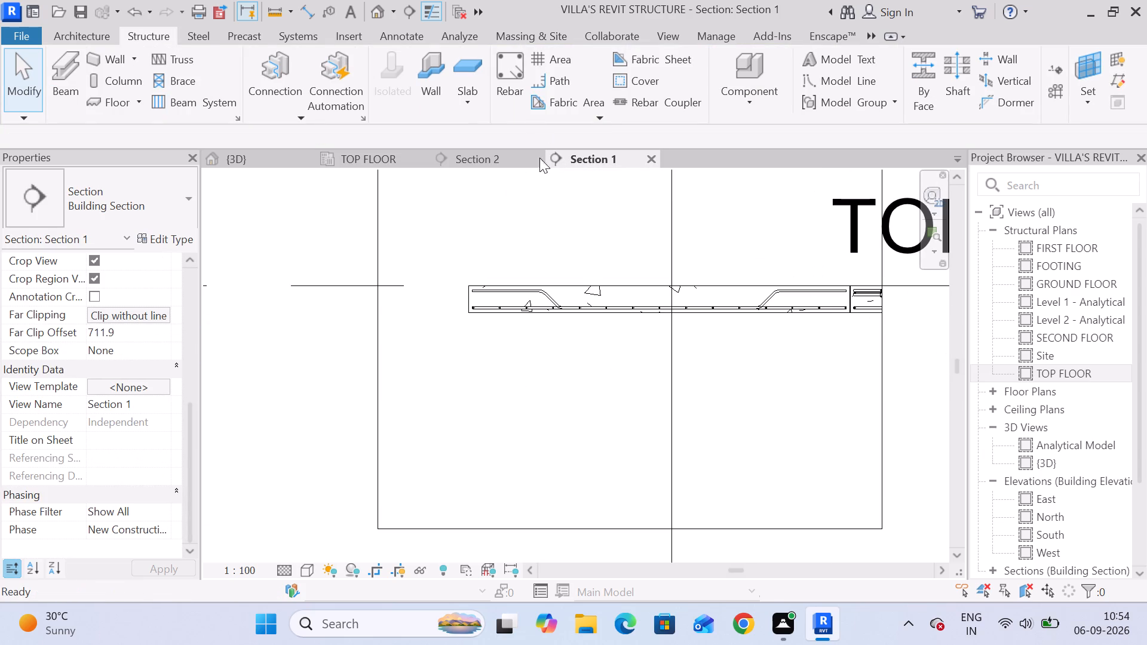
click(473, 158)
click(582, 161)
Set up 12M rebar placement in Section 2 with straight shape M_00, Far Cover Reference and Perpendicular to Cover orientation.
click(476, 161)
scroll(382, 365, up, 4)
middle_drag(397, 358, 722, 343)
click(512, 66)
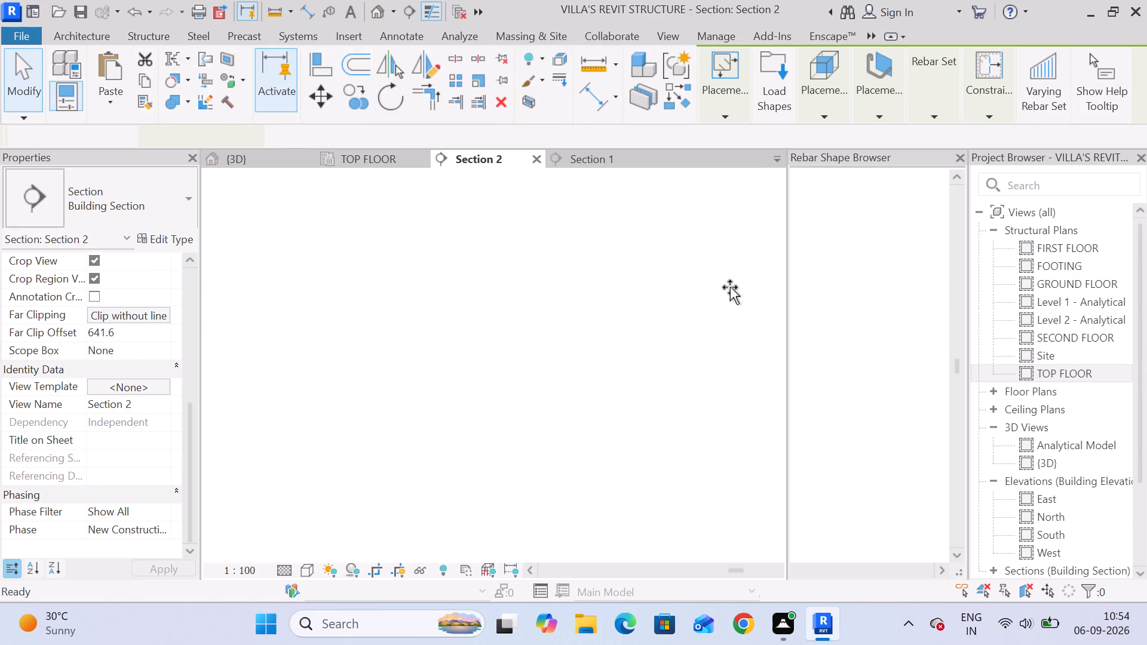
scroll(839, 291, up, 20)
scroll(839, 291, up, 11)
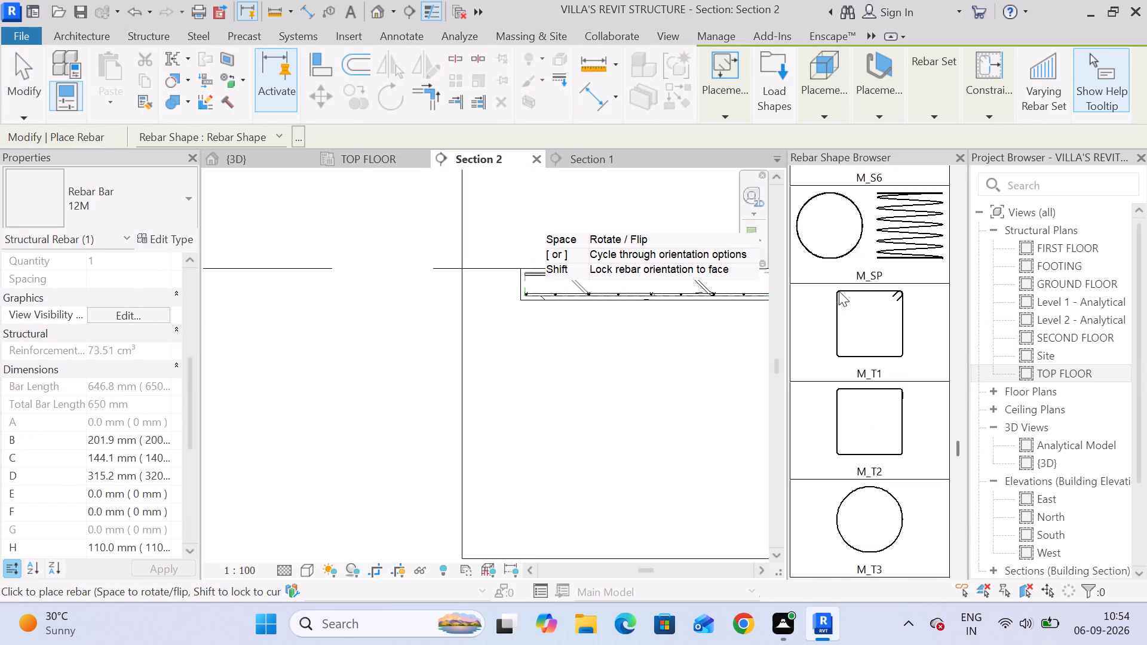
scroll(839, 291, up, 20)
scroll(839, 291, up, 11)
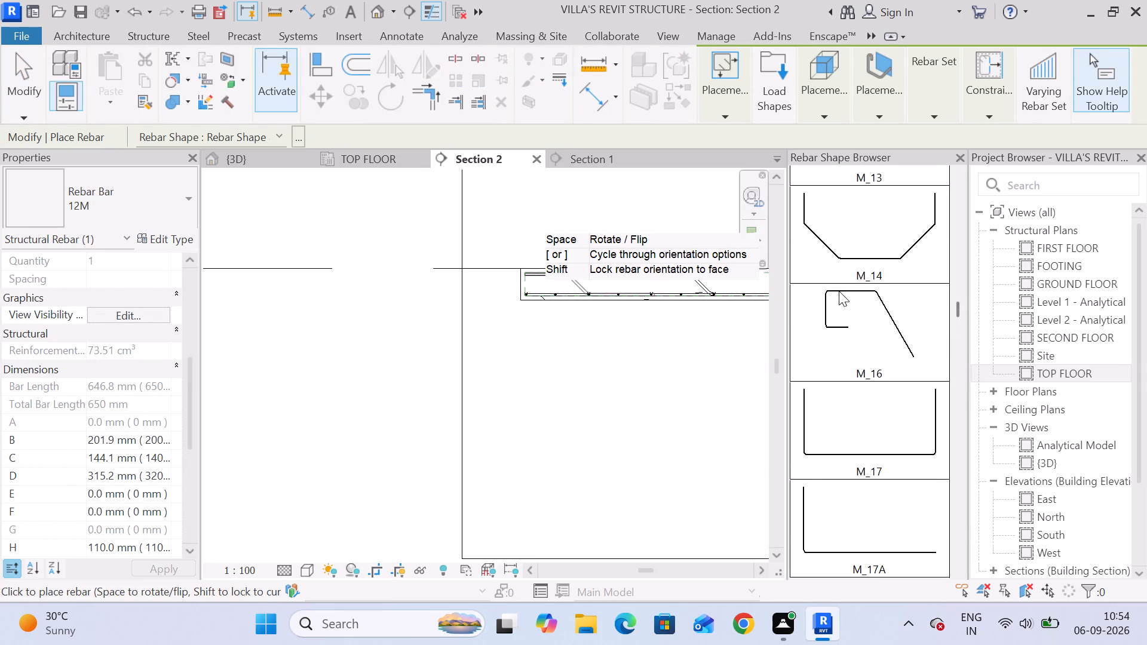
scroll(839, 291, up, 17)
scroll(839, 291, up, 11)
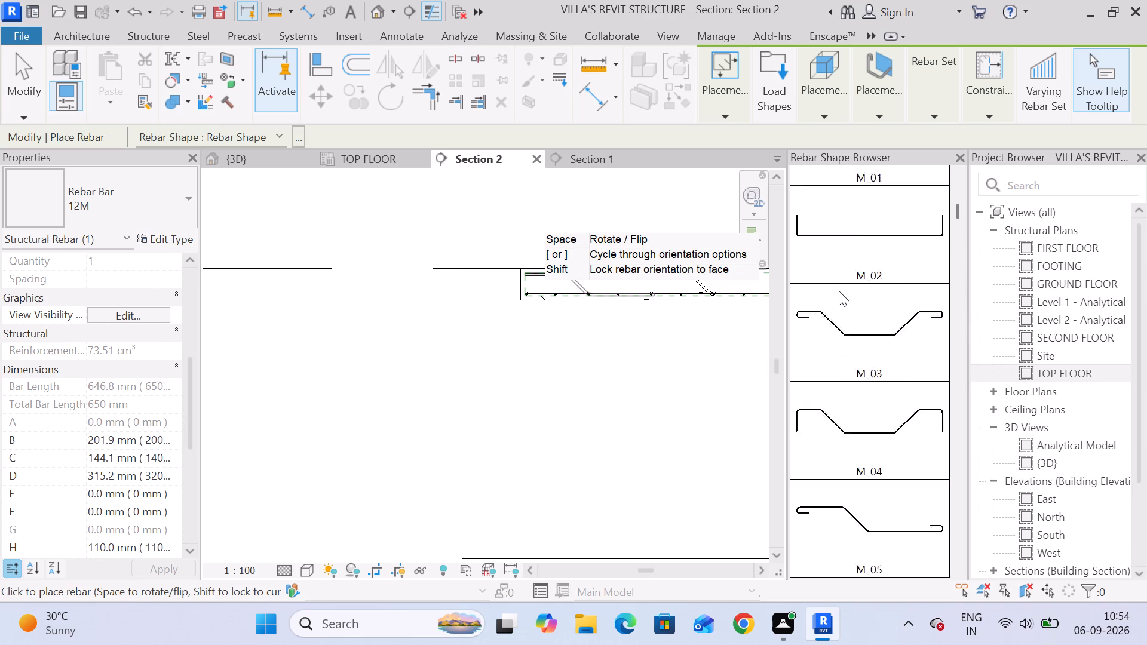
scroll(839, 291, up, 9)
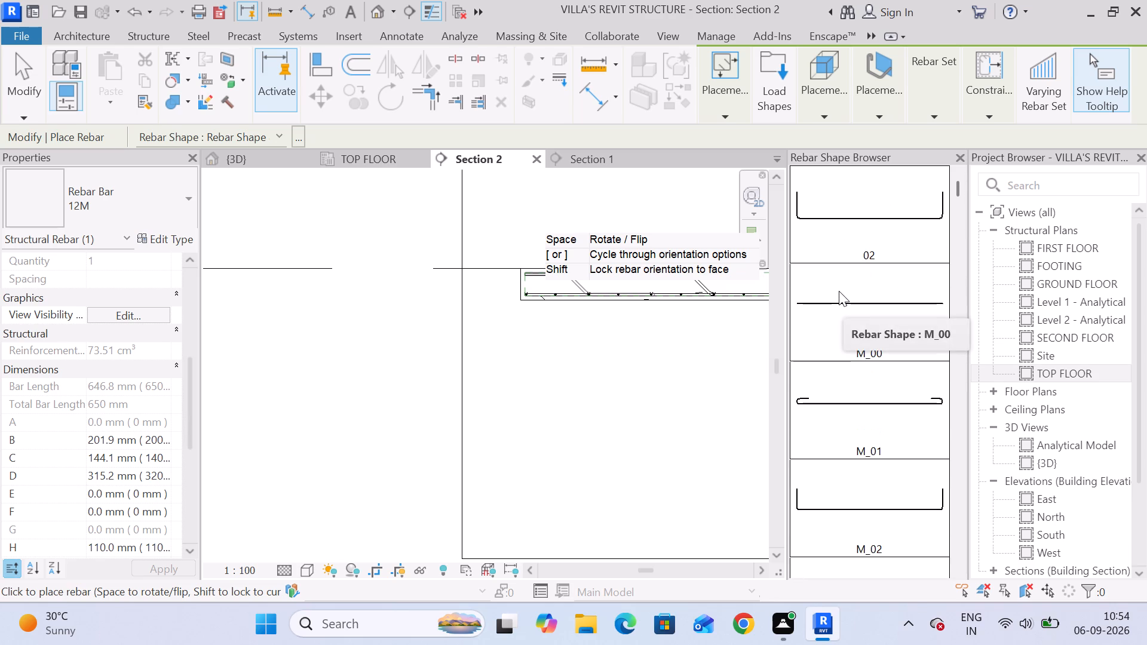
scroll(839, 291, up, 10)
click(839, 291)
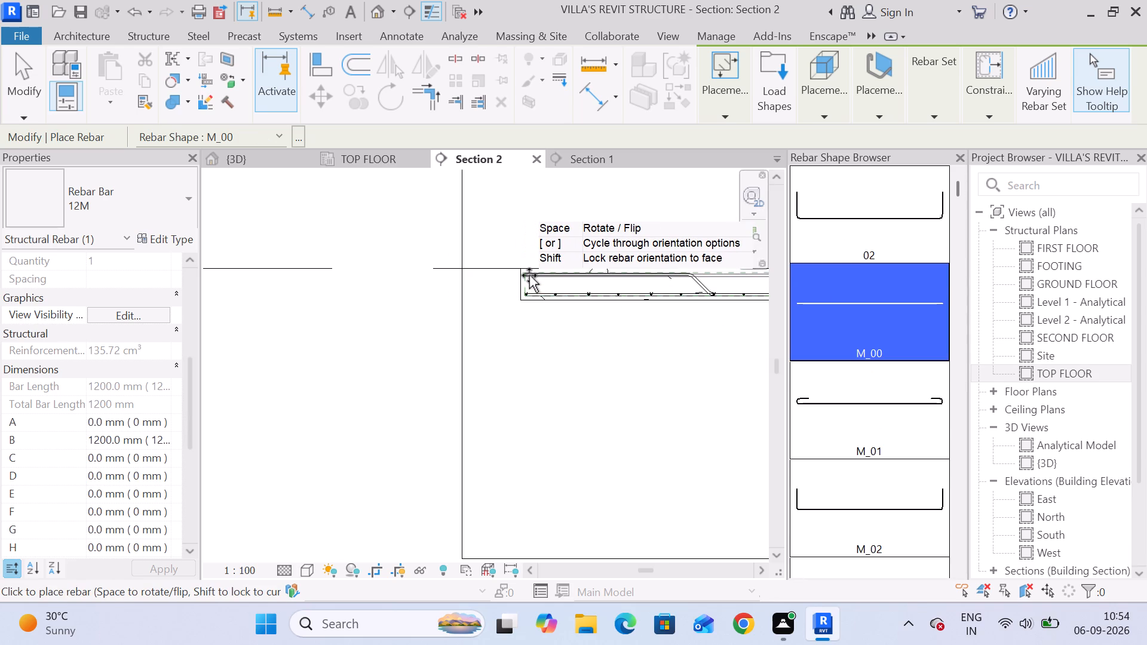
click(826, 120)
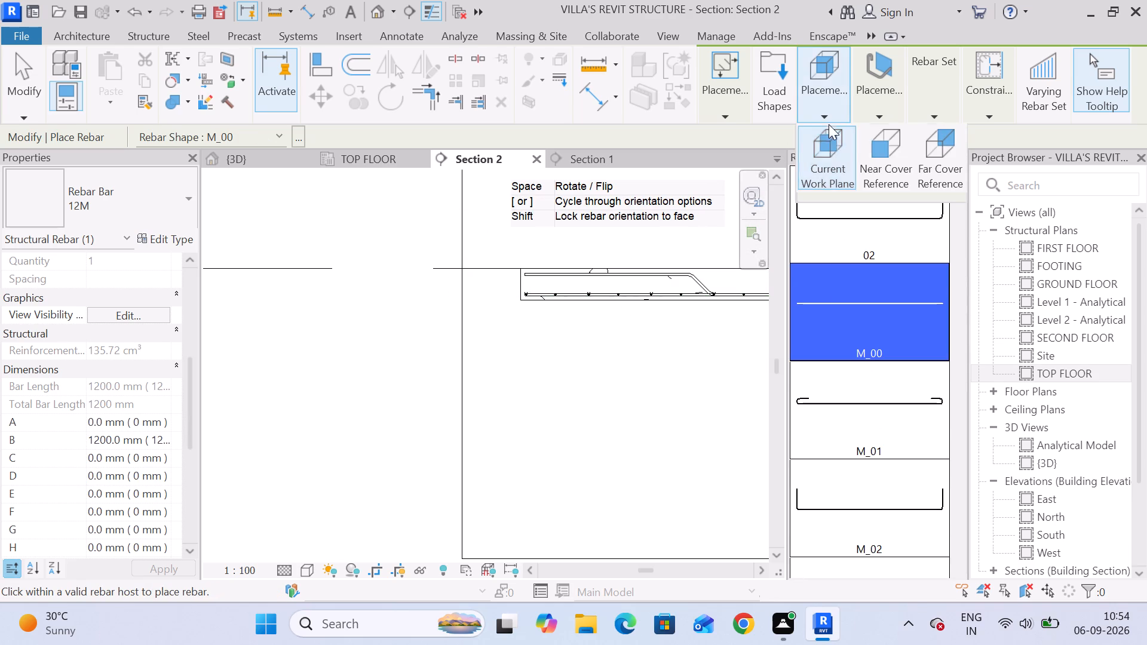
click(934, 148)
click(888, 115)
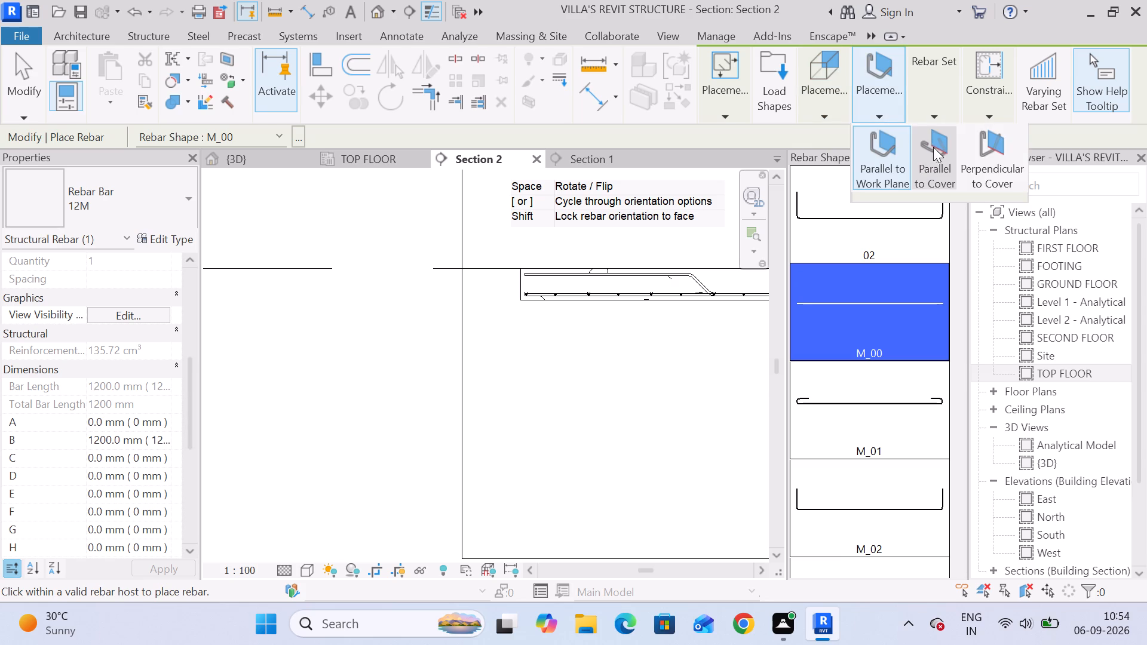
click(984, 149)
Place the straight M_00 bar perpendicular to Section 2 at the slab's upper left corner, directly beneath the raised bar end.
scroll(526, 277, up, 8)
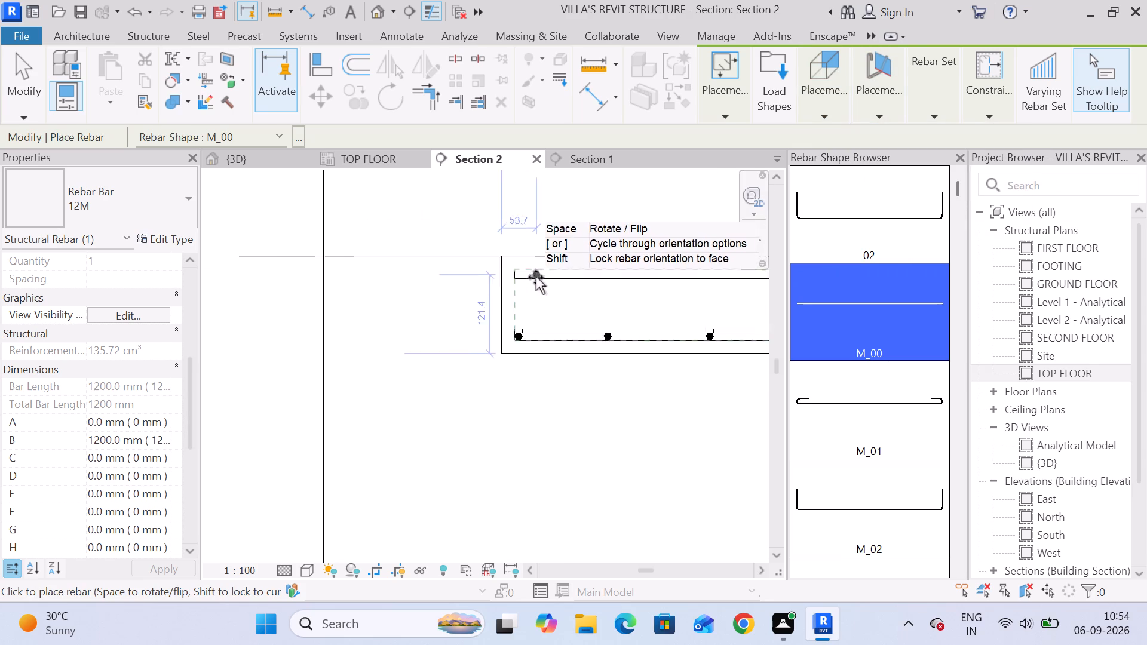
scroll(529, 279, up, 12)
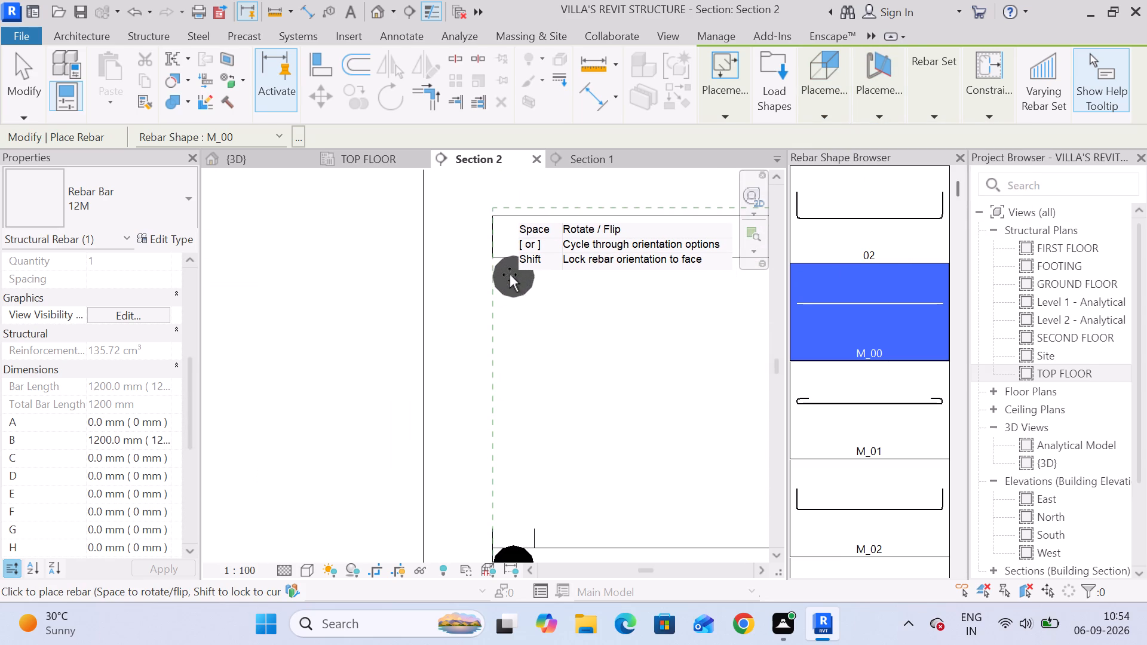
scroll(518, 275, up, 2)
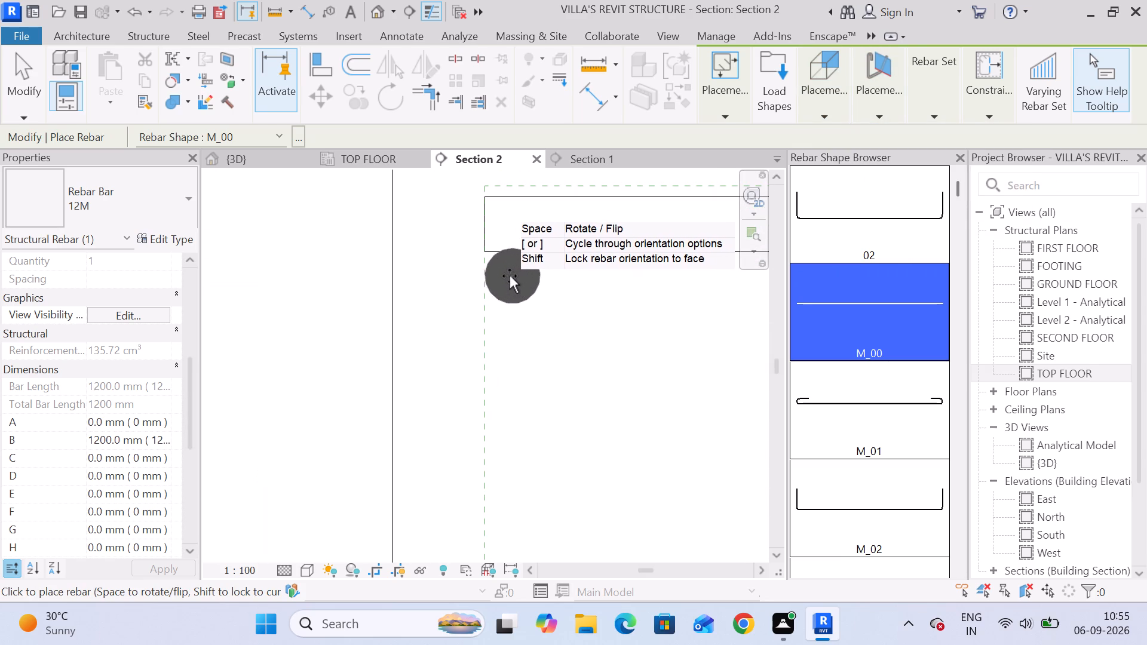
click(507, 280)
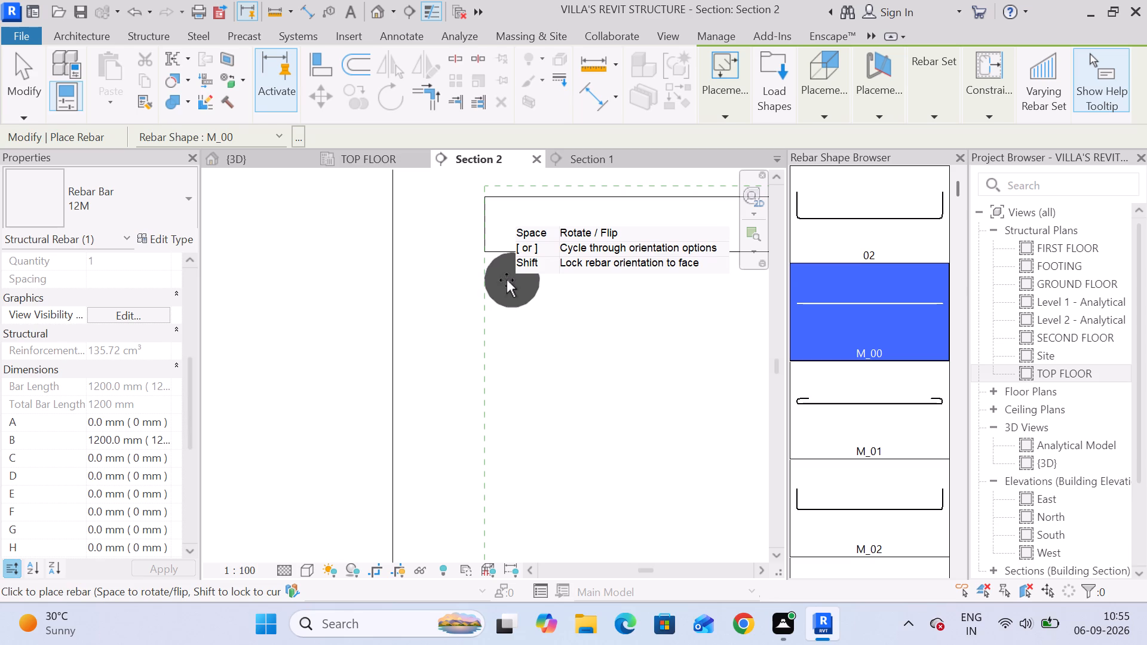
In Section 1, place a straight M_00 bar at the slab's upper left corner, directly beneath the raised bar end, and finish placement.
scroll(553, 278, down, 20)
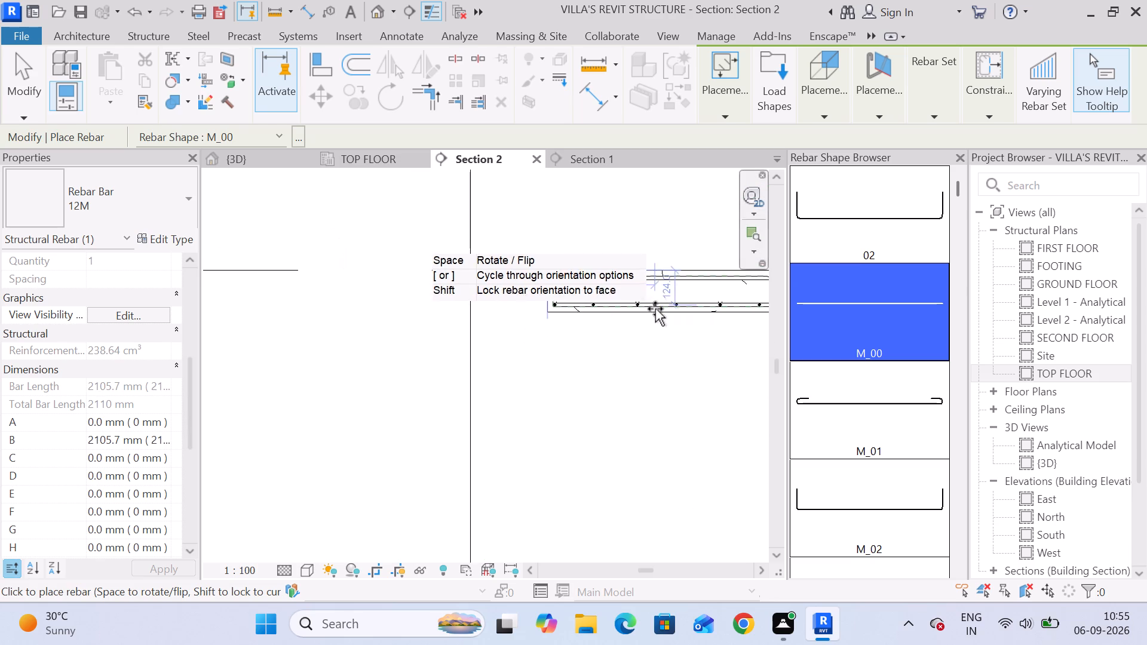
middle_drag(648, 309, 362, 302)
scroll(385, 304, down, 3)
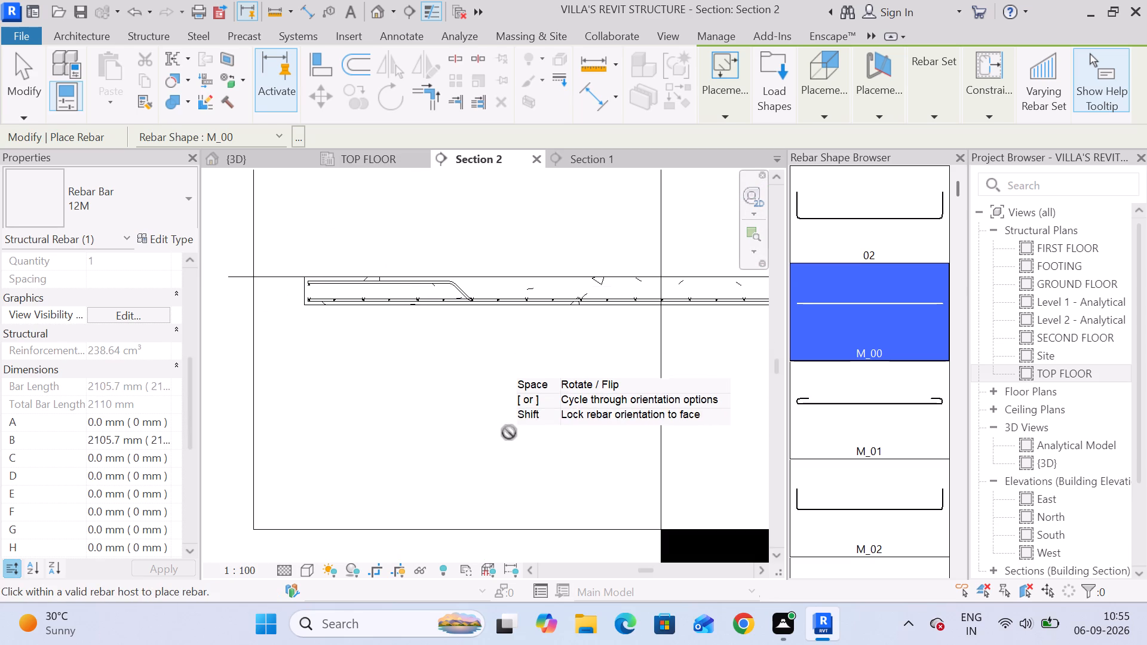
scroll(516, 429, down, 2)
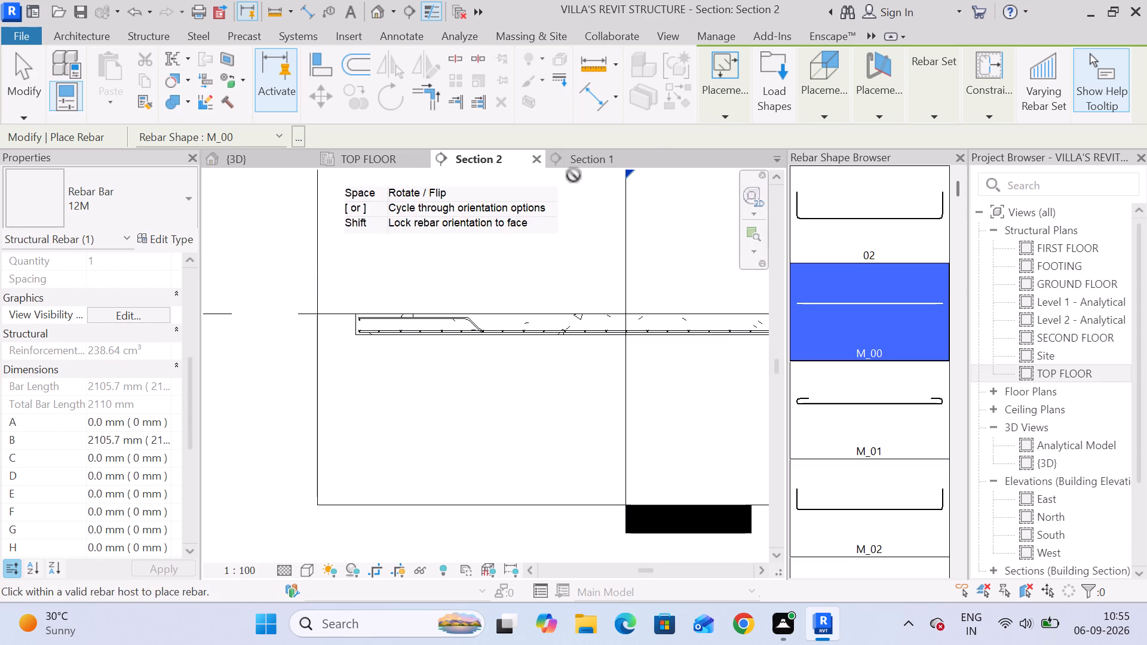
click(579, 157)
scroll(488, 298, up, 3)
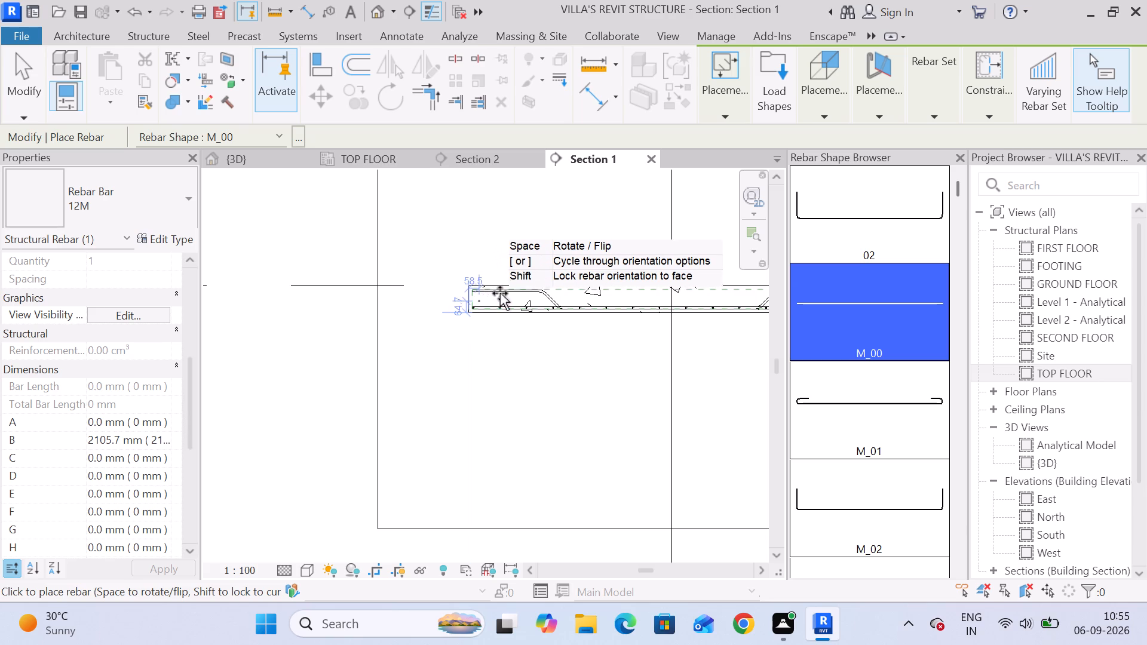
scroll(500, 293, up, 7)
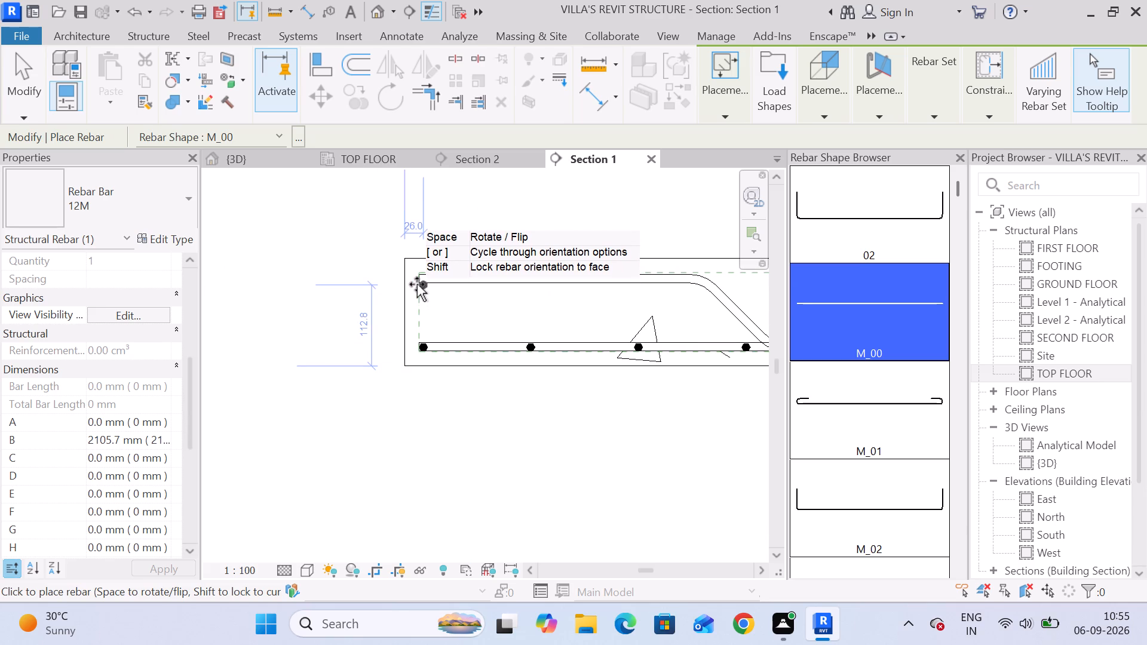
click(417, 287)
scroll(491, 305, down, 2)
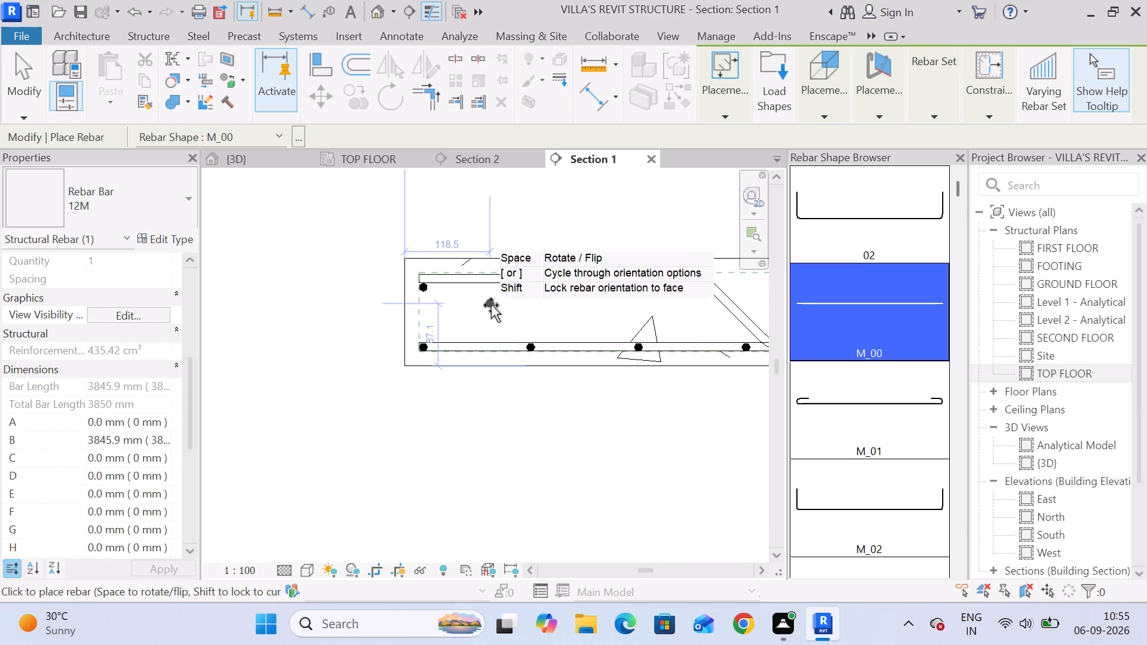
click(38, 75)
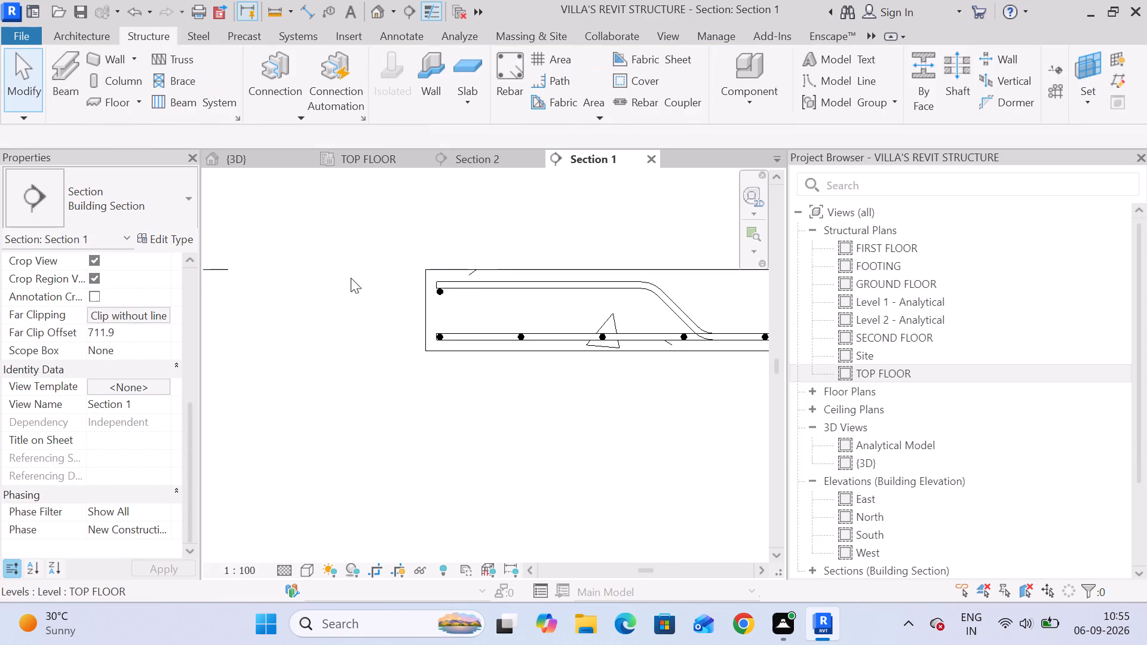
Return to Section 2 and select the single straight M_00 bar at the slab's upper left corner.
click(463, 152)
scroll(346, 321, up, 6)
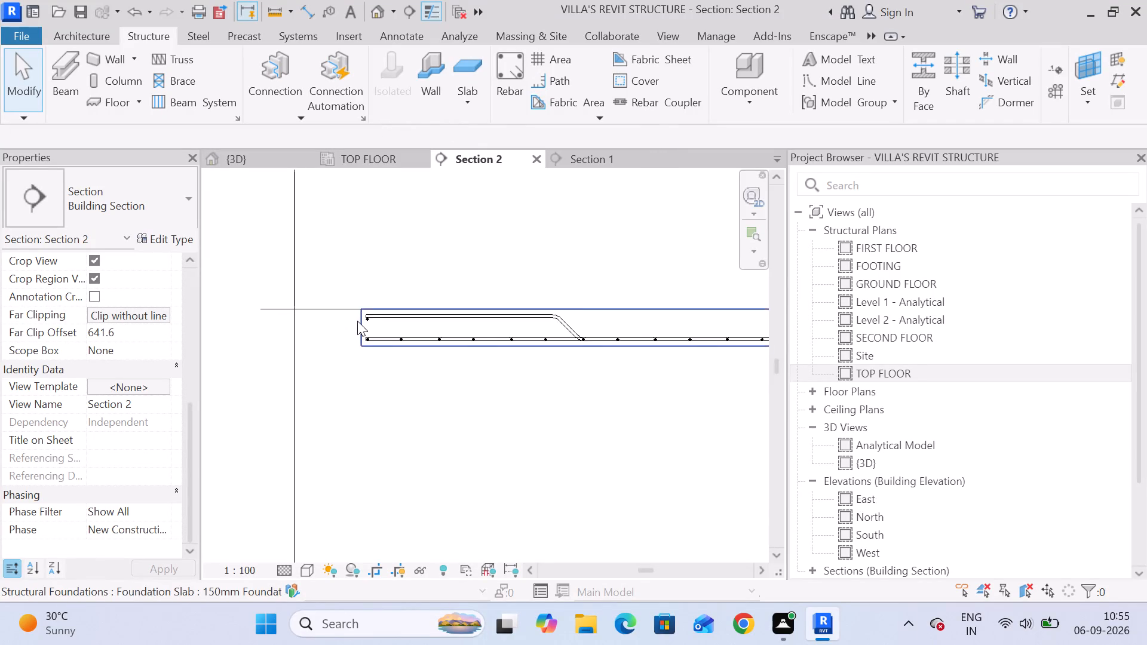
scroll(357, 321, up, 14)
click(390, 298)
scroll(416, 317, down, 3)
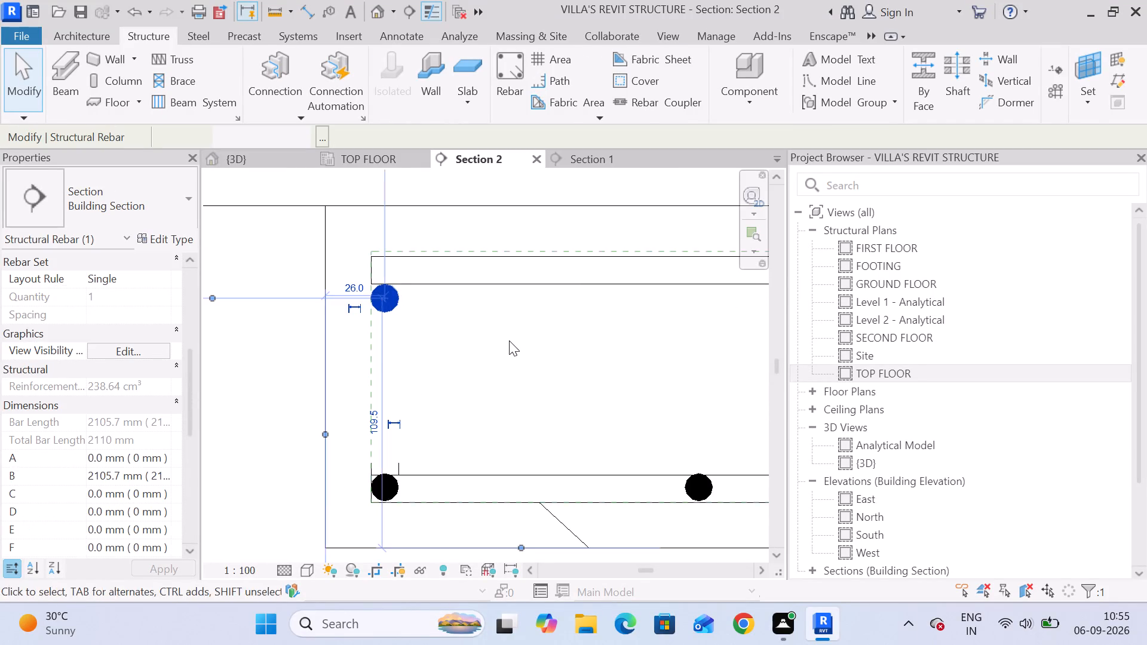
middle_drag(513, 342, 394, 299)
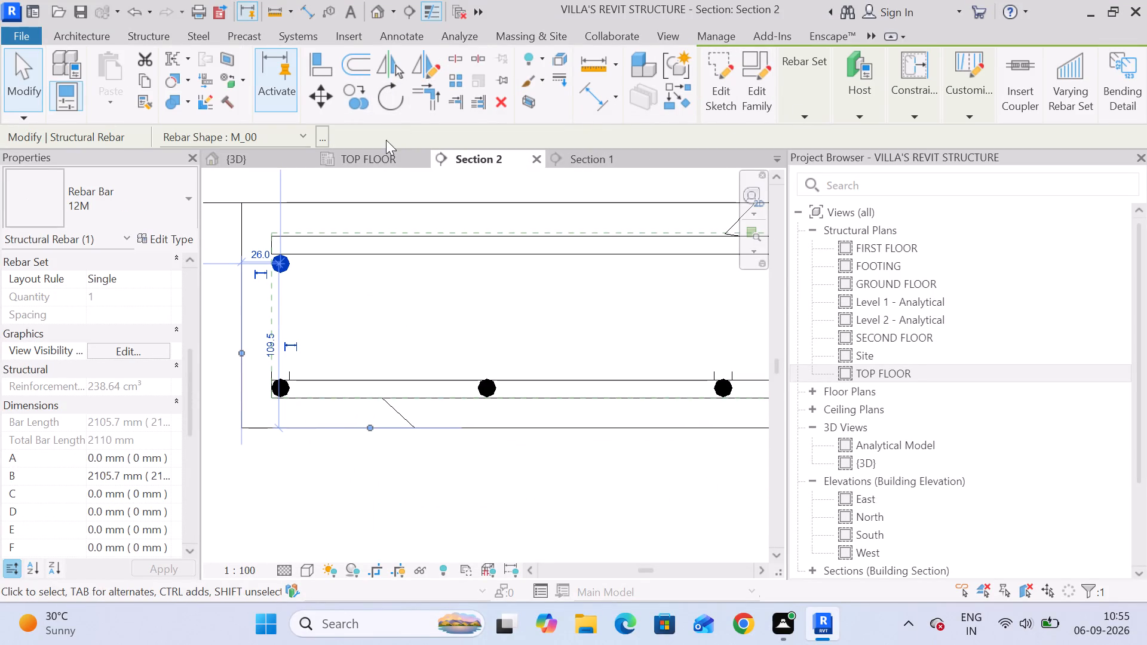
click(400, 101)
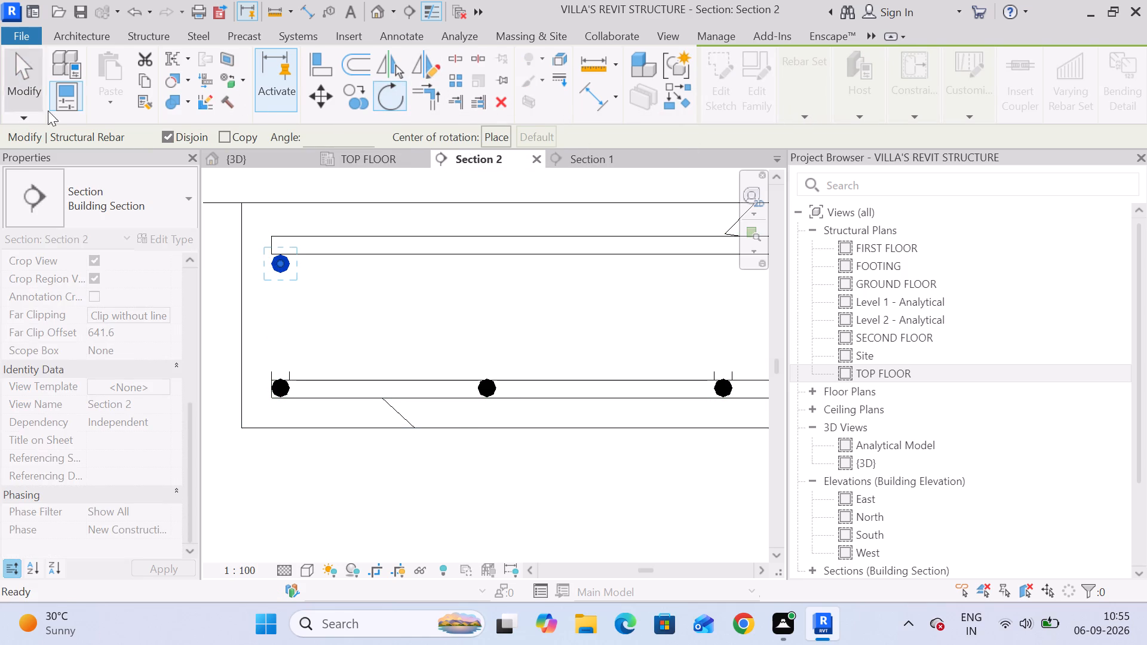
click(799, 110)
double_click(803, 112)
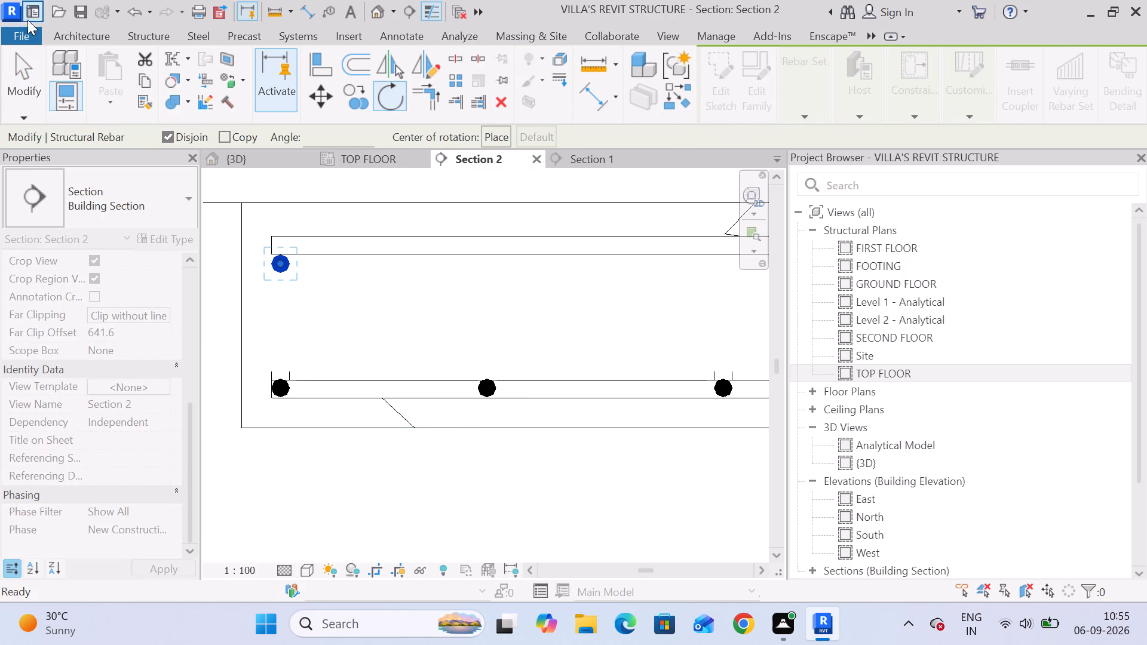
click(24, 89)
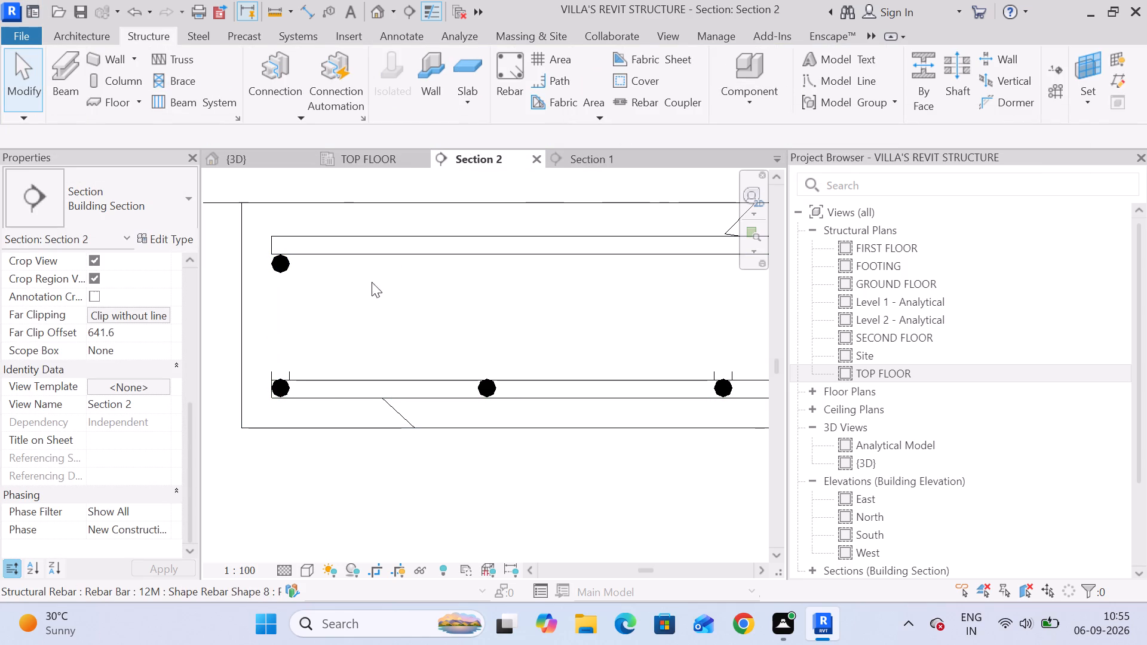
Set the Section 2 upper left straight bar's rebar set layout to Maximum Spacing with 150 mm spacing.
click(277, 268)
click(819, 121)
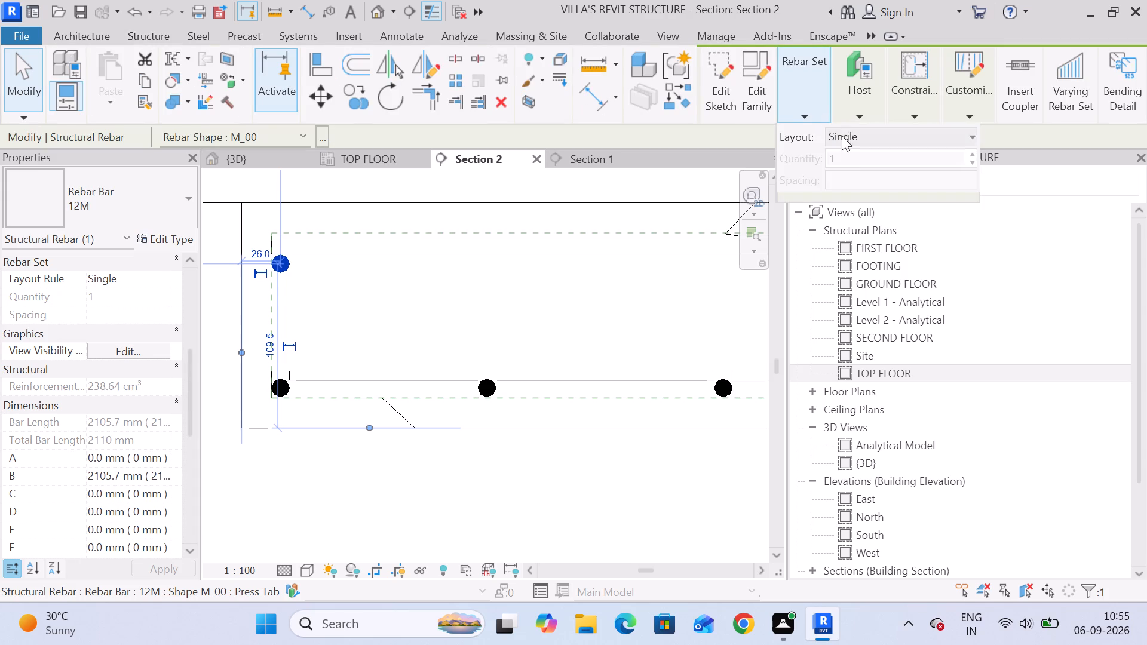
click(879, 148)
click(882, 142)
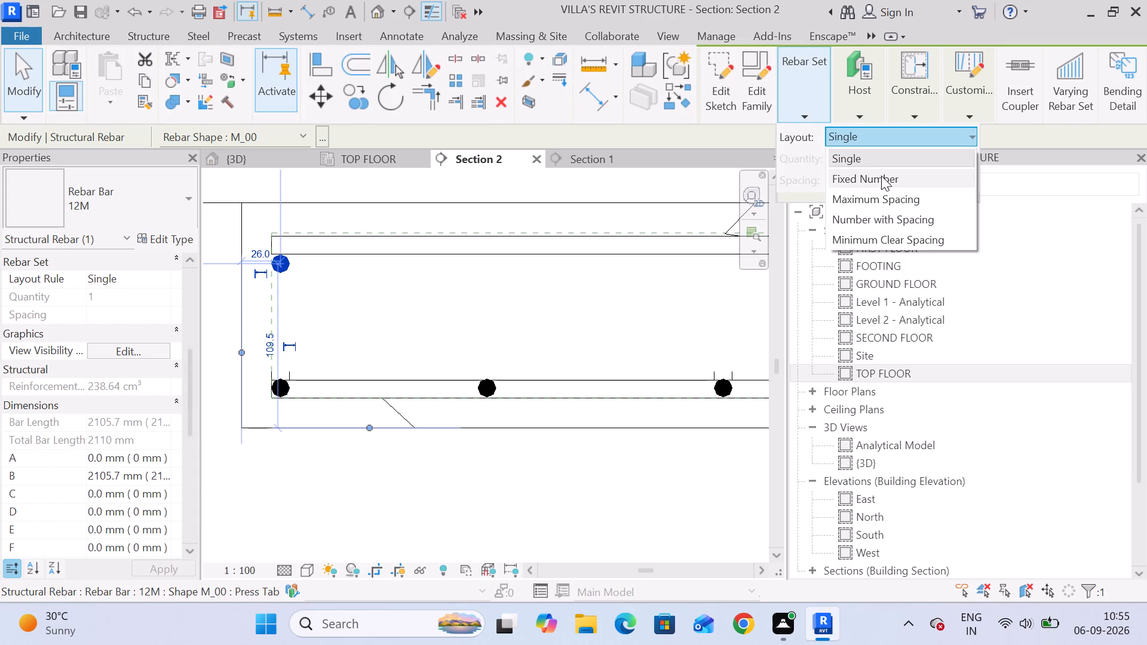
click(884, 199)
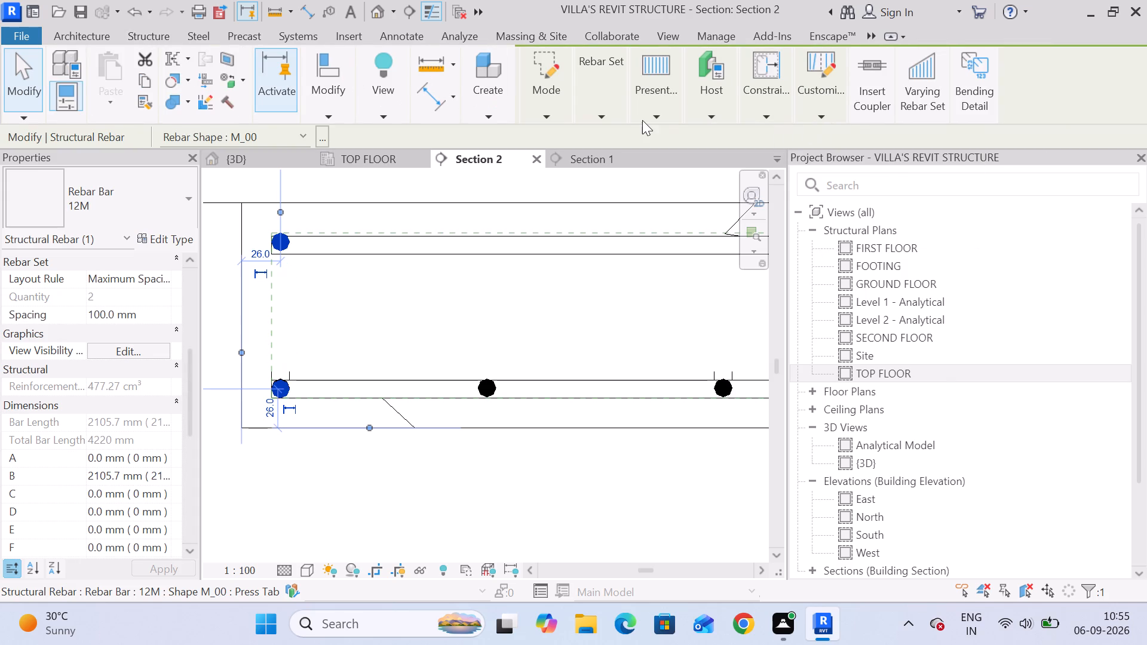
click(613, 116)
drag(697, 170, 698, 177)
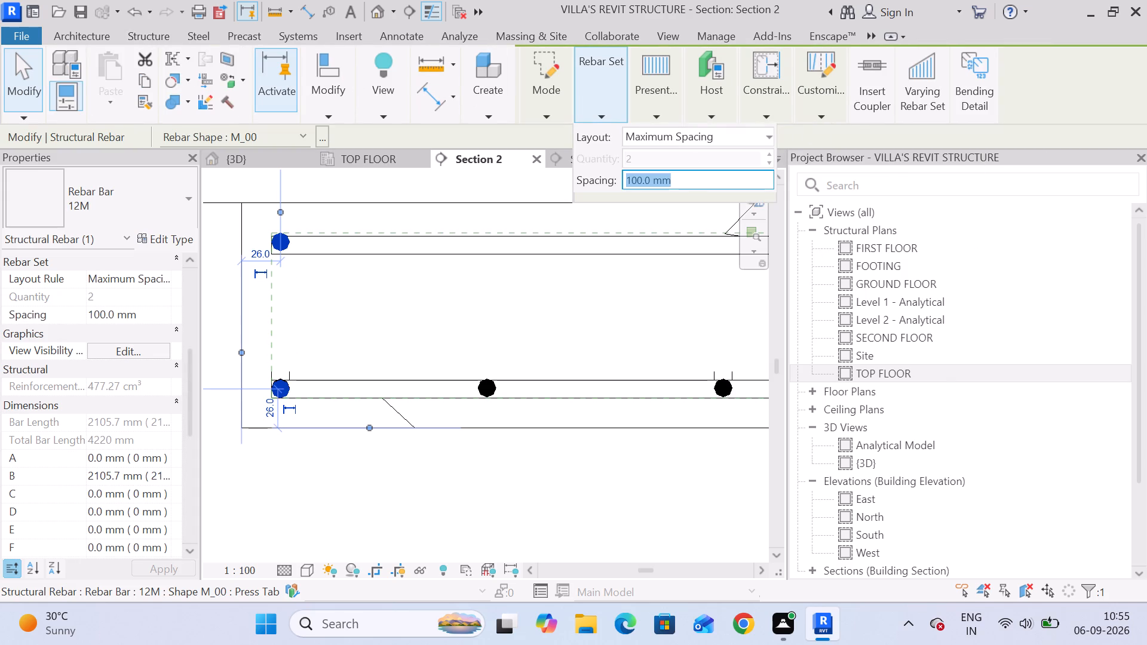
text(300)
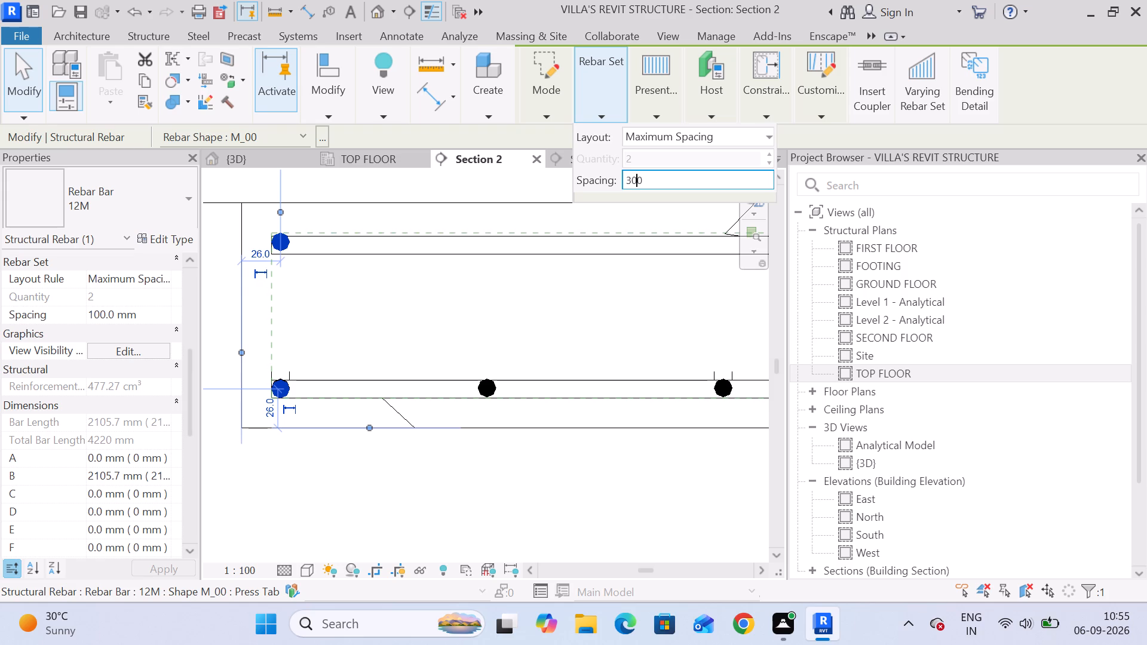
key(BackSpace)
key(BackSpace)
key(BackSpace)
text(150)
key(Return)
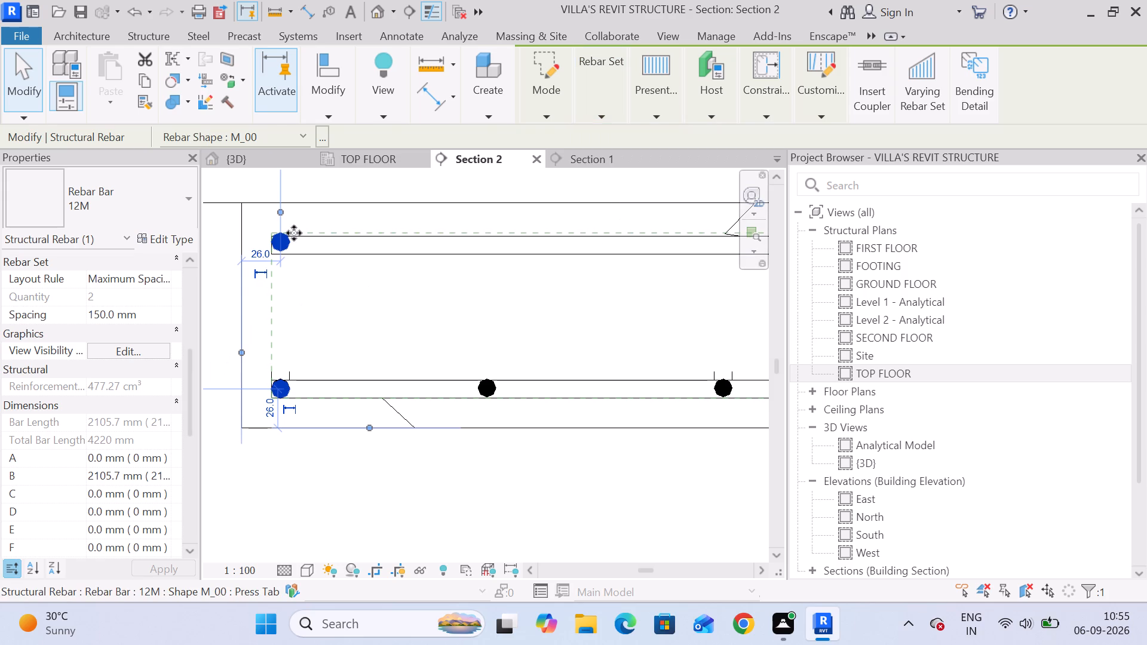
Rotate the straight M_00 bar set 90° about its centre so its bars are distributed horizontally in Section 2.
click(315, 107)
click(388, 177)
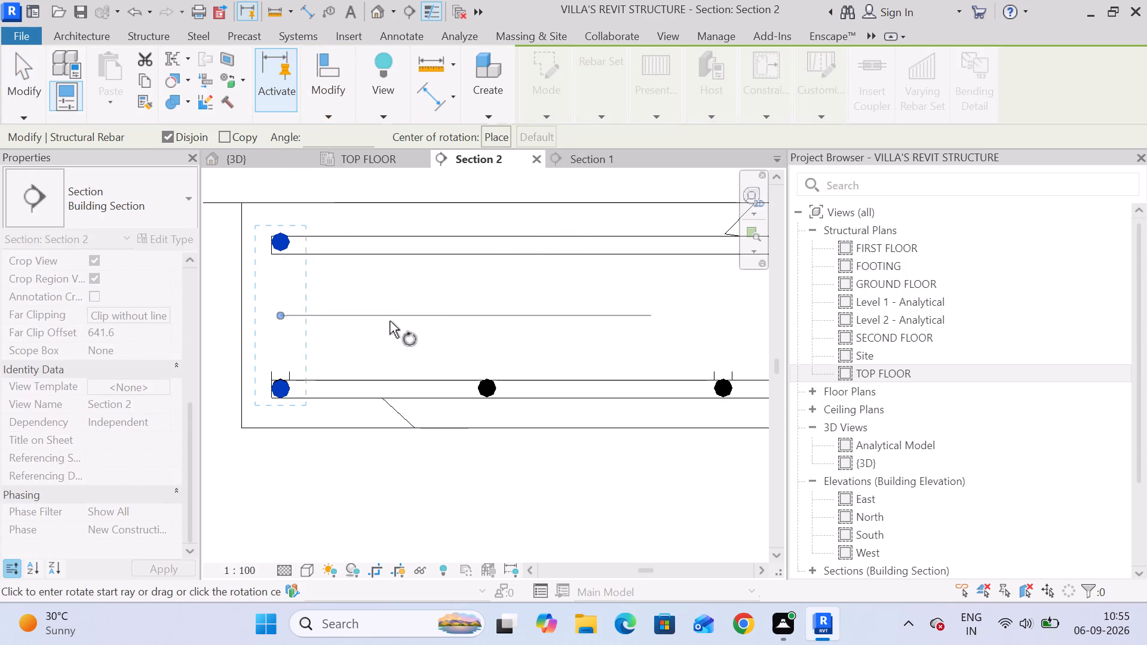
click(419, 313)
click(275, 484)
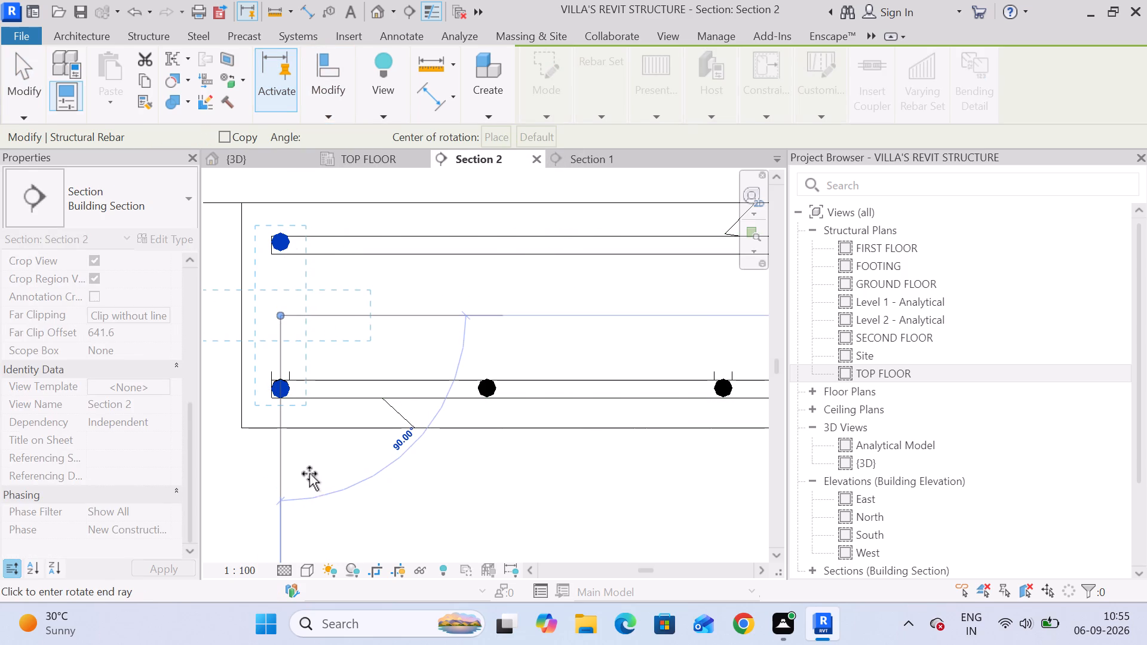
scroll(421, 468, down, 3)
middle_click(421, 468)
middle_drag(430, 453, 502, 367)
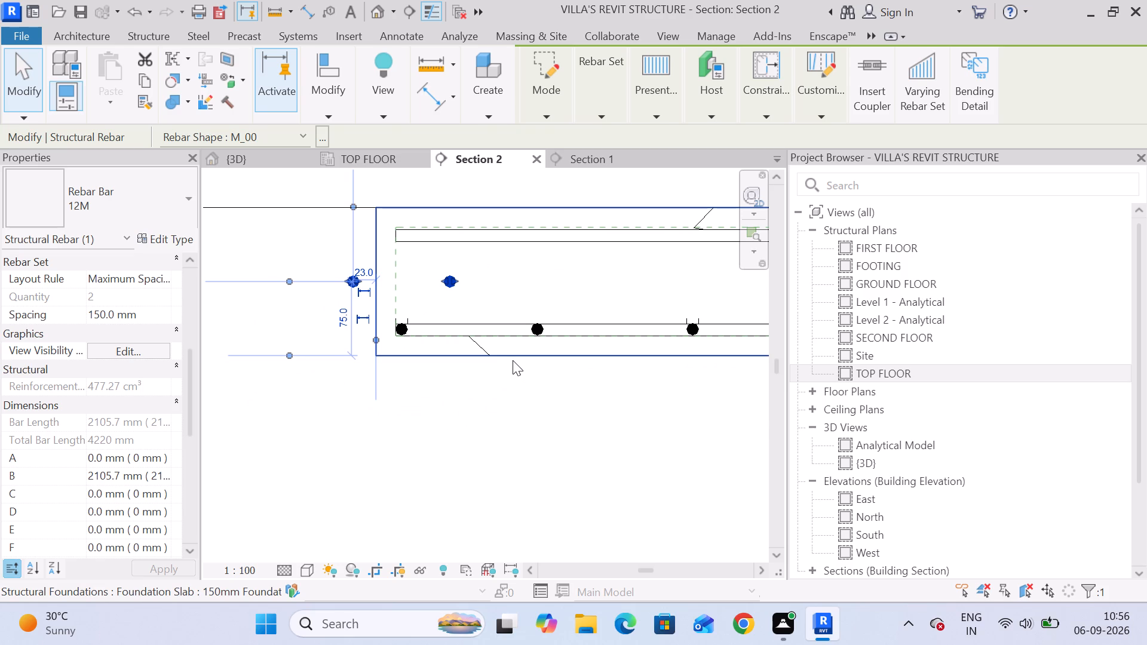
Nudge the rotated straight bar set upward to about 110 mm above the slab's underside.
key(Up)
key(Up)
key(Up)
key(Up)
key(Up)
key(Up)
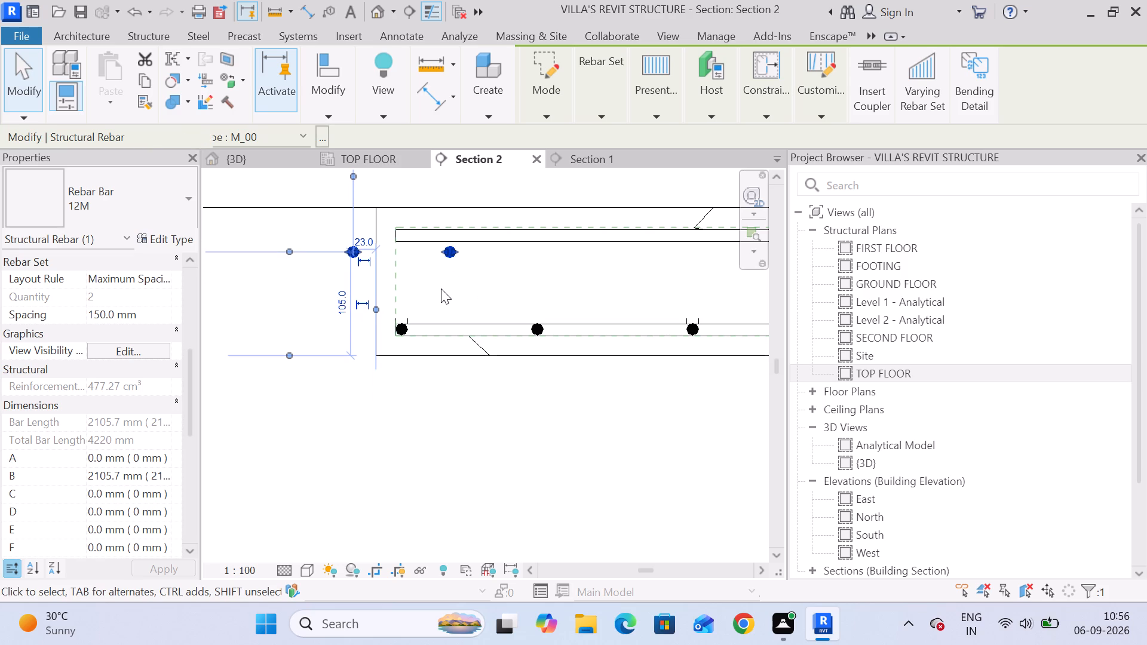
key(Up)
Nudge the straight bar set right until its first bar sits at the cover line, about 26 mm from the slab's left edge.
key(Right)
key(Right)
key(Right)
key(Right)
key(Right)
scroll(400, 256, up, 1)
key(Right)
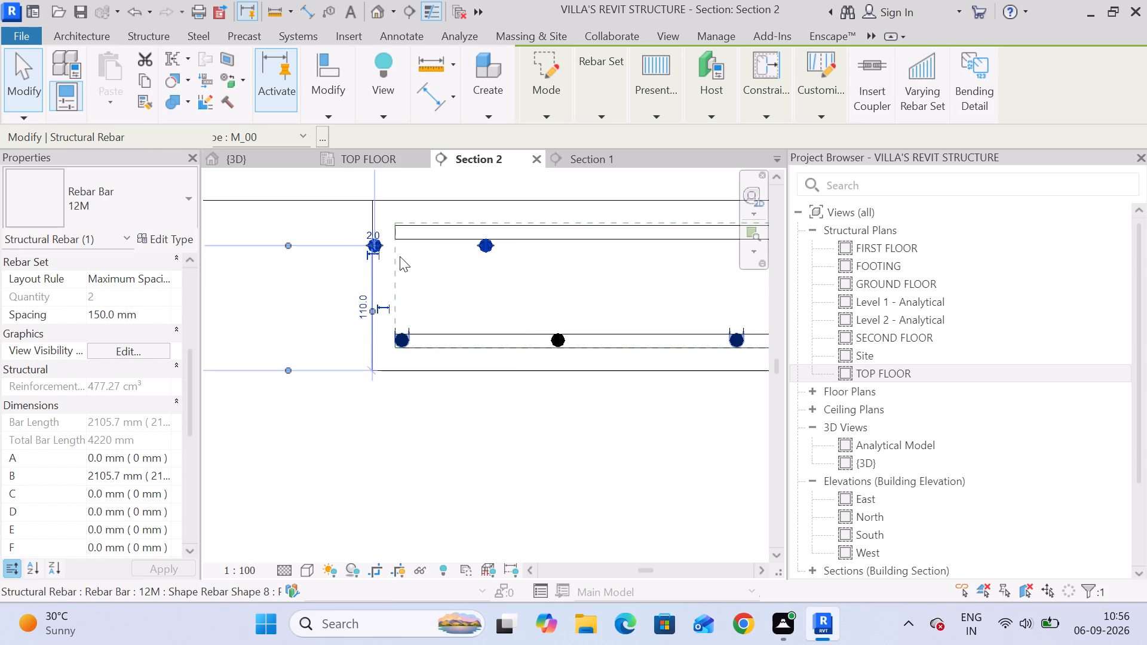
key(Right)
scroll(400, 254, up, 1)
key(Right)
key(Right)
key(Right)
scroll(395, 247, up, 4)
key(Right)
key(Right)
key(Right)
key(Right)
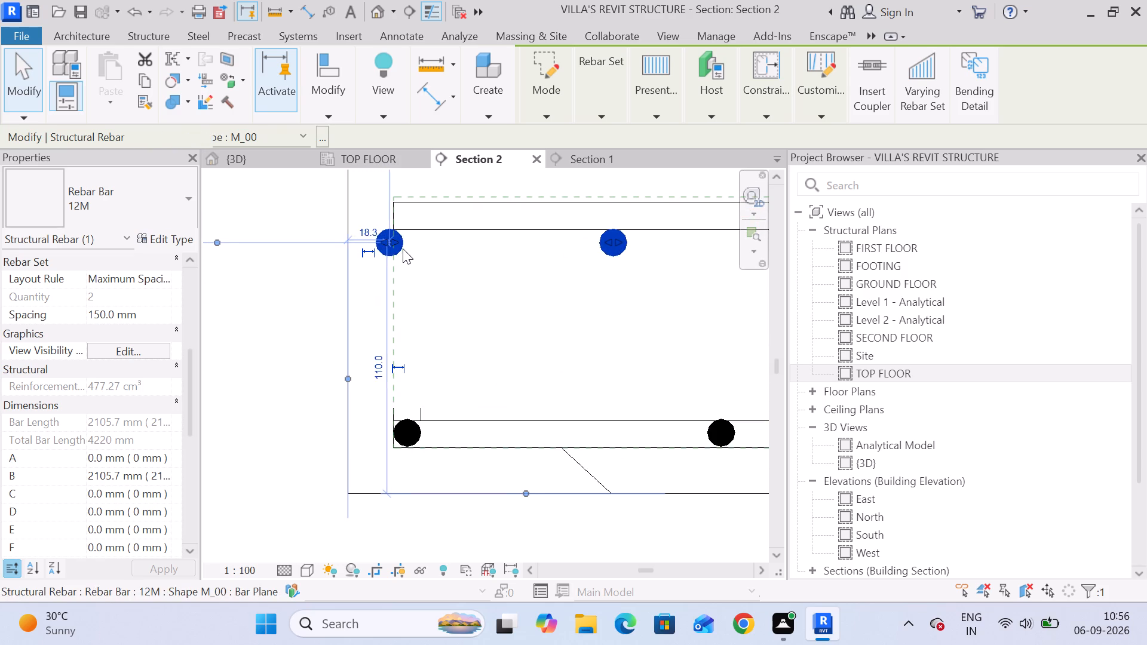
key(Right)
key(Right)
key(Right)
key(Right)
scroll(391, 244, up, 8)
key(Right)
key(Right)
key(Right)
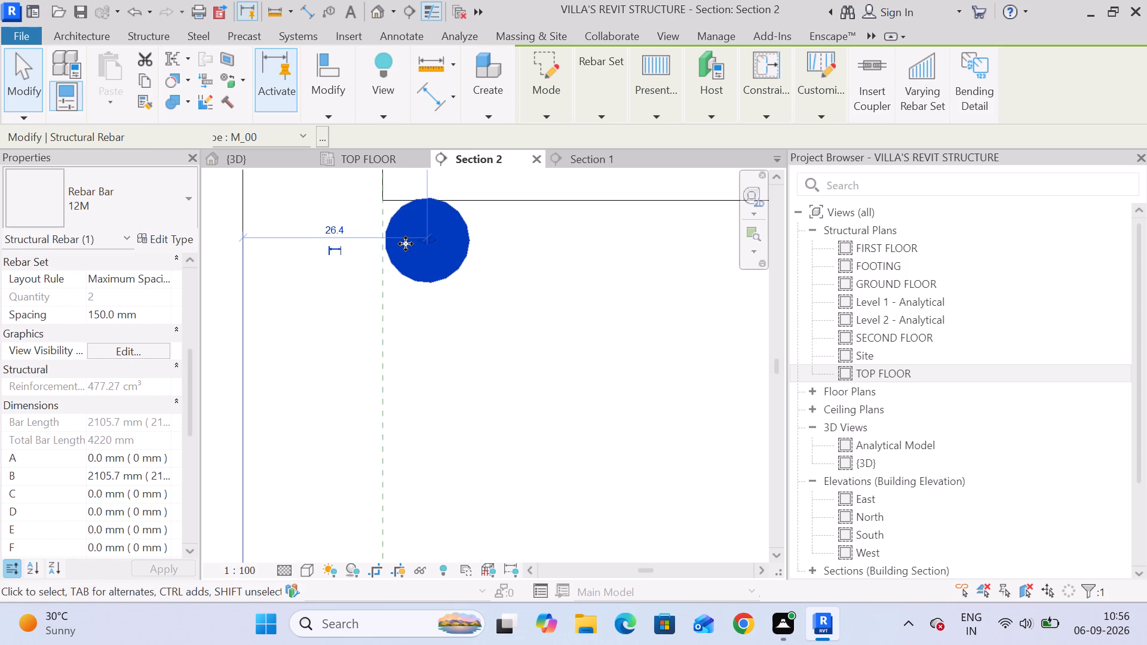
key(Left)
scroll(436, 256, down, 12)
scroll(532, 307, down, 3)
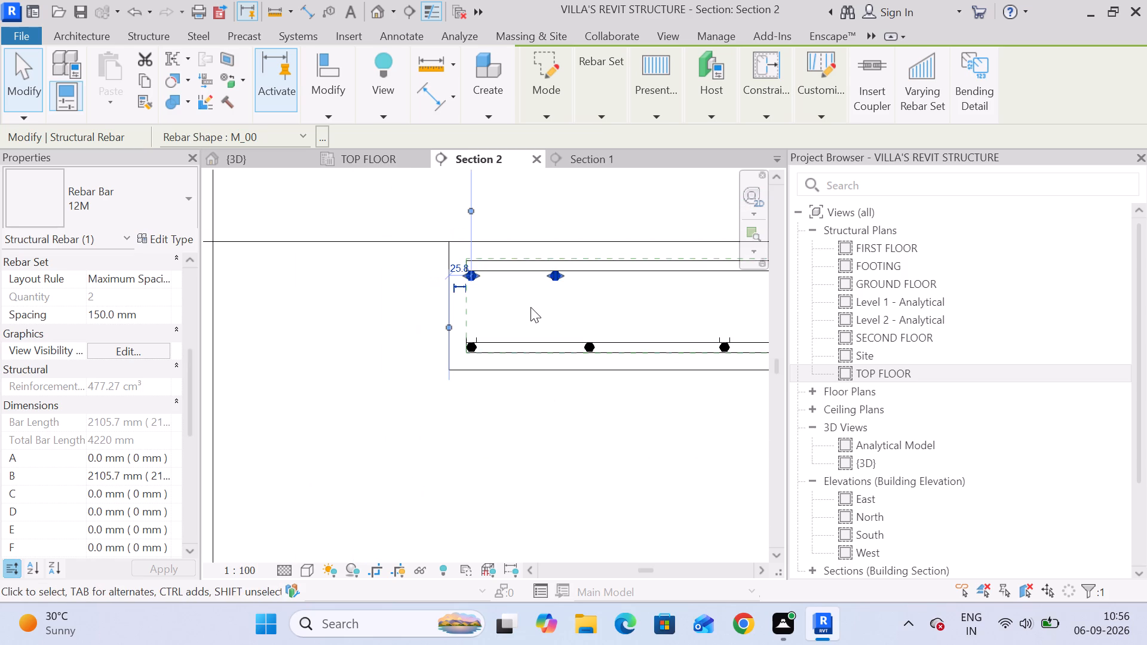
Stretch the straight bar set's right boundary to the bend of the raised cranked bar, and nudge the set slightly up.
drag(556, 272, 697, 272)
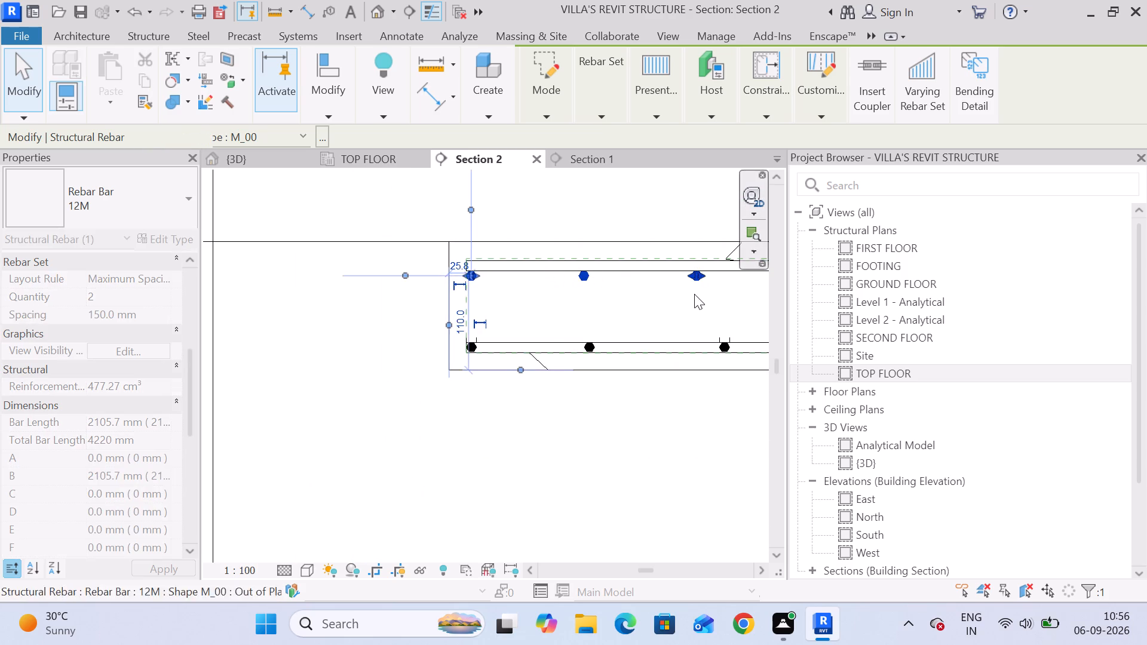
middle_drag(694, 294, 396, 278)
drag(401, 262, 625, 268)
middle_drag(698, 309, 661, 309)
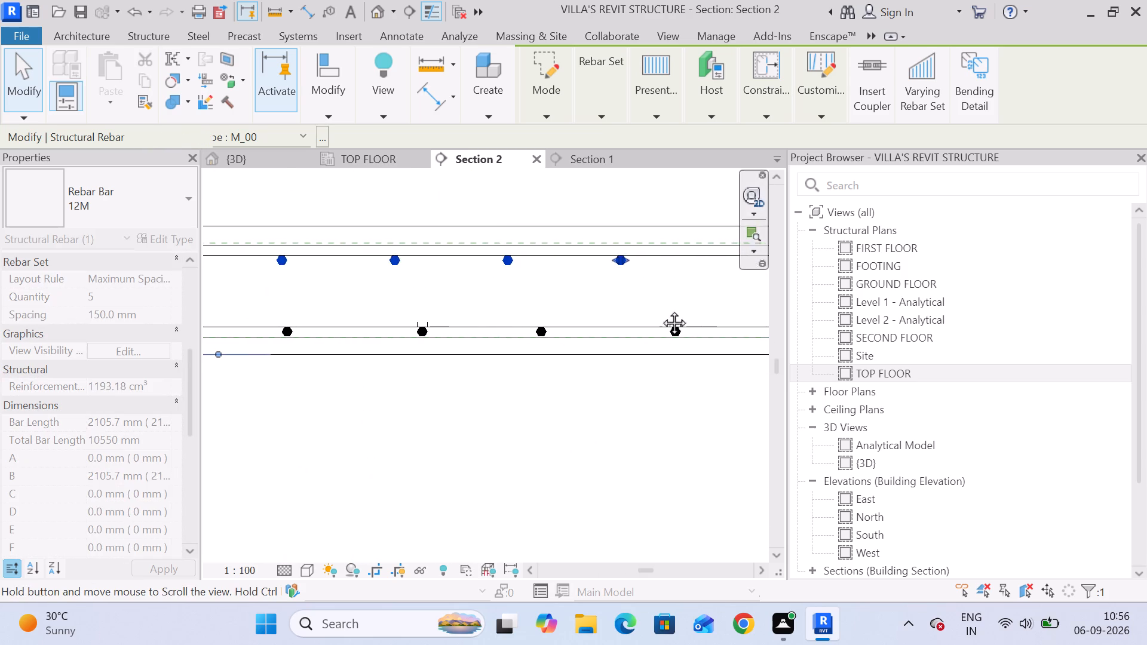
middle_drag(661, 309, 379, 302)
drag(309, 250, 492, 265)
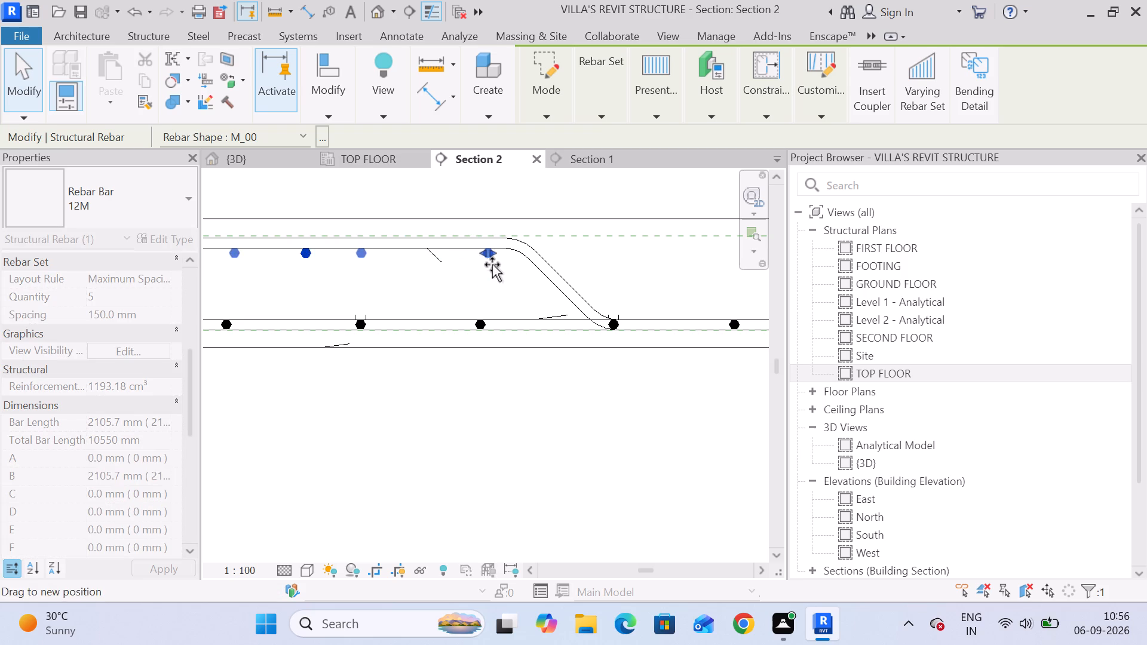
drag(492, 265, 499, 265)
drag(505, 265, 530, 267)
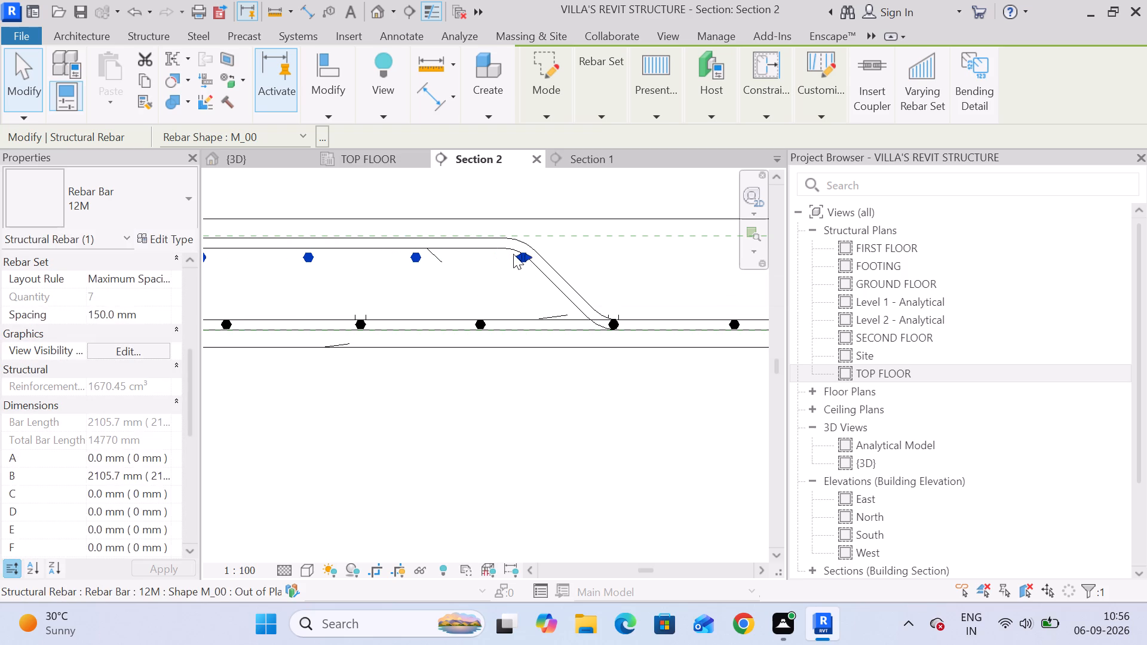
click(513, 254)
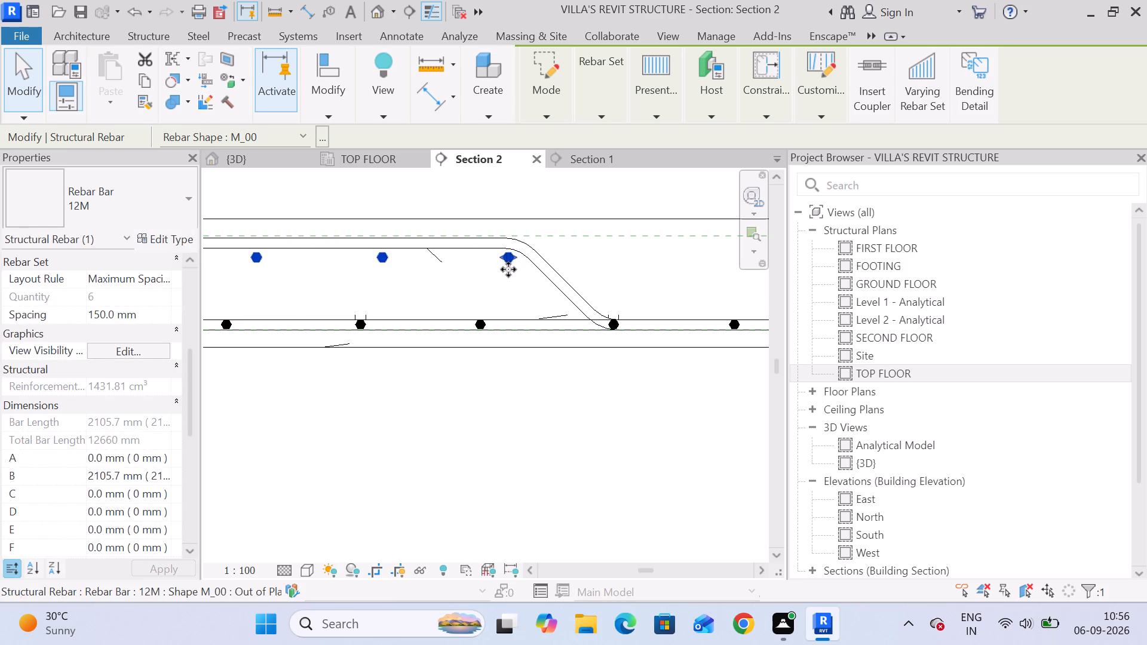
key(Up)
Mirror a copy of the straight M_00 top bar set about a vertical axis at the slab's midpoint in Section 2.
scroll(573, 269, down, 6)
scroll(627, 288, down, 3)
click(335, 110)
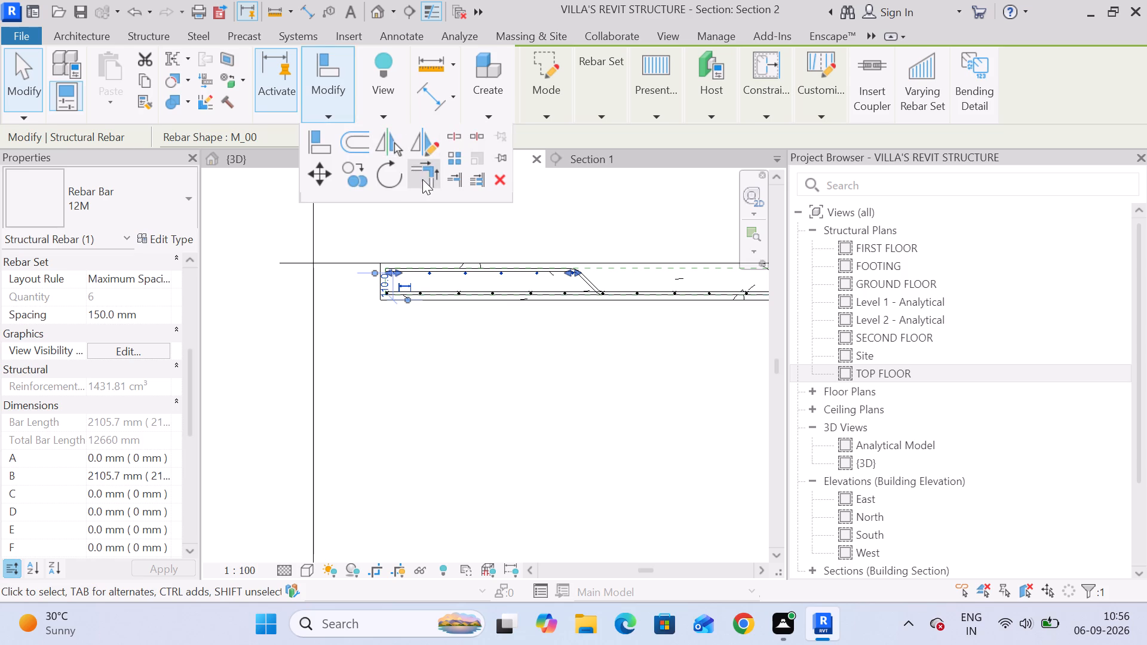
click(427, 147)
middle_drag(688, 329, 480, 296)
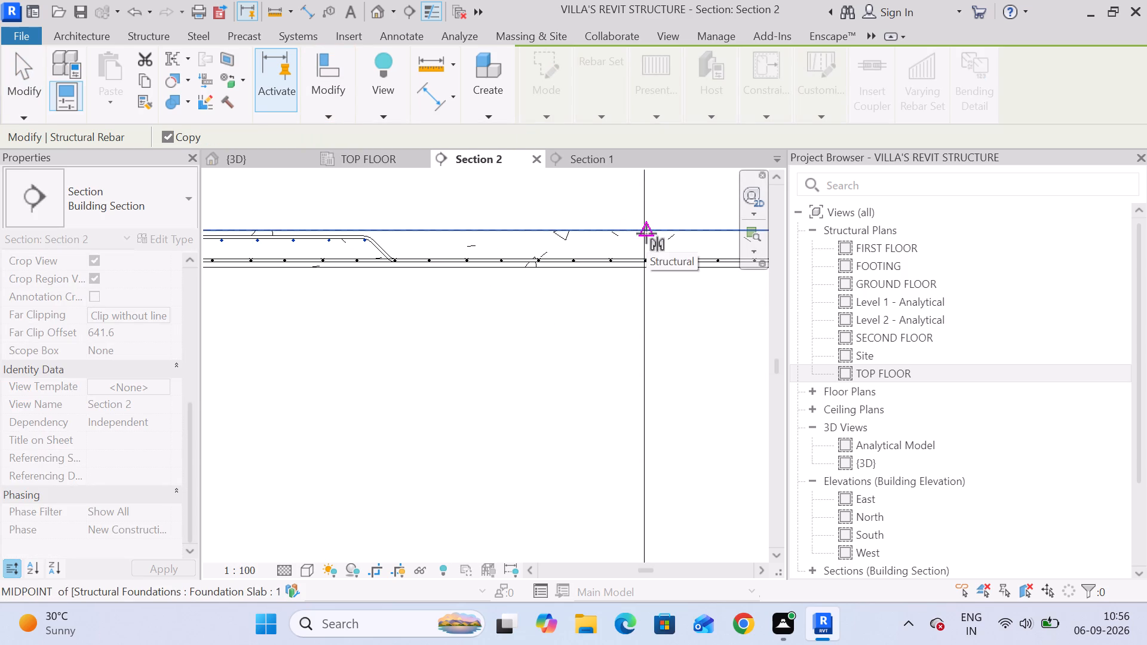
click(647, 234)
click(652, 290)
scroll(695, 296, down, 4)
middle_drag(688, 299, 685, 300)
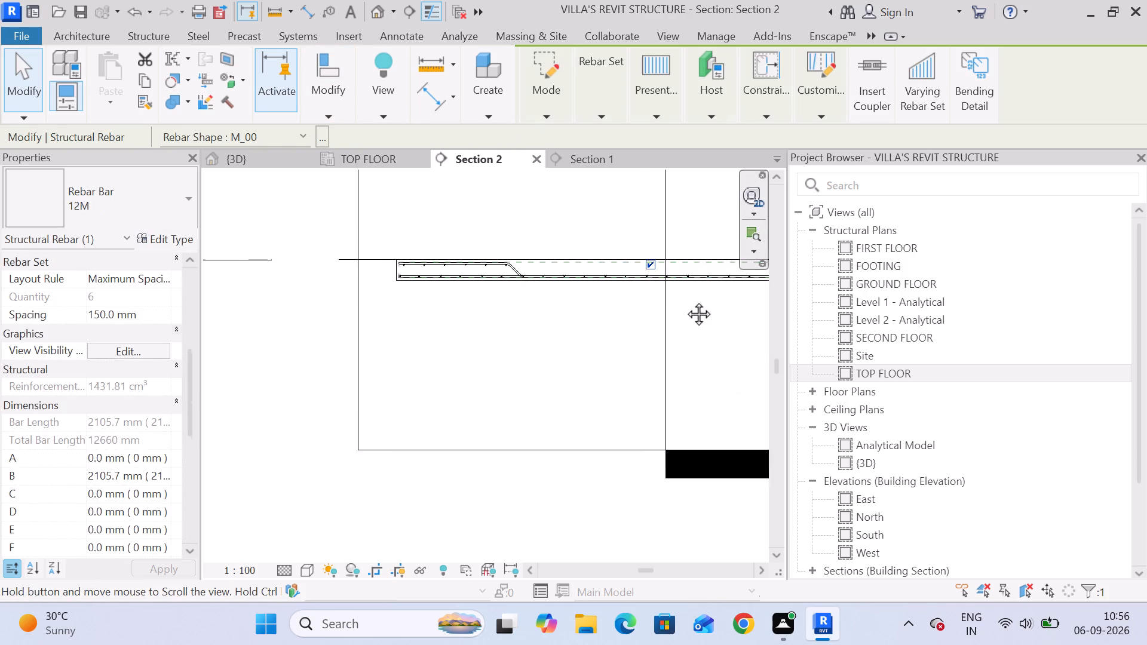
middle_drag(685, 300, 334, 302)
scroll(465, 292, up, 9)
click(507, 373)
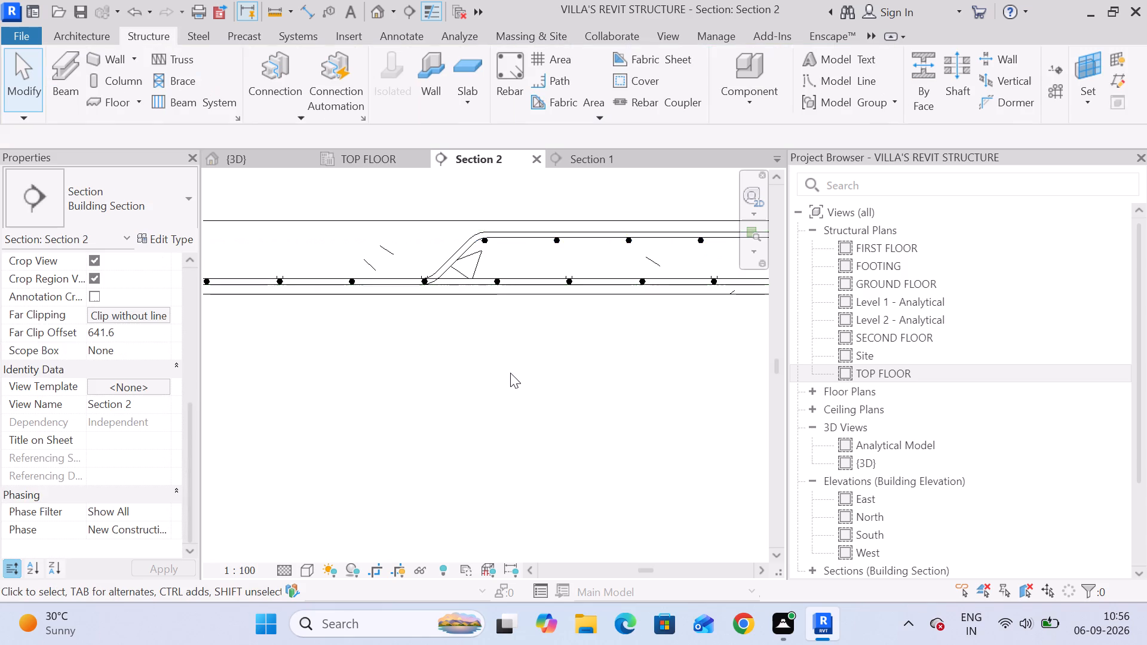
scroll(522, 367, down, 9)
In Section 1, set the single straight top bar beneath the cranked bar to a Maximum Spacing layout at 150 mm.
click(588, 162)
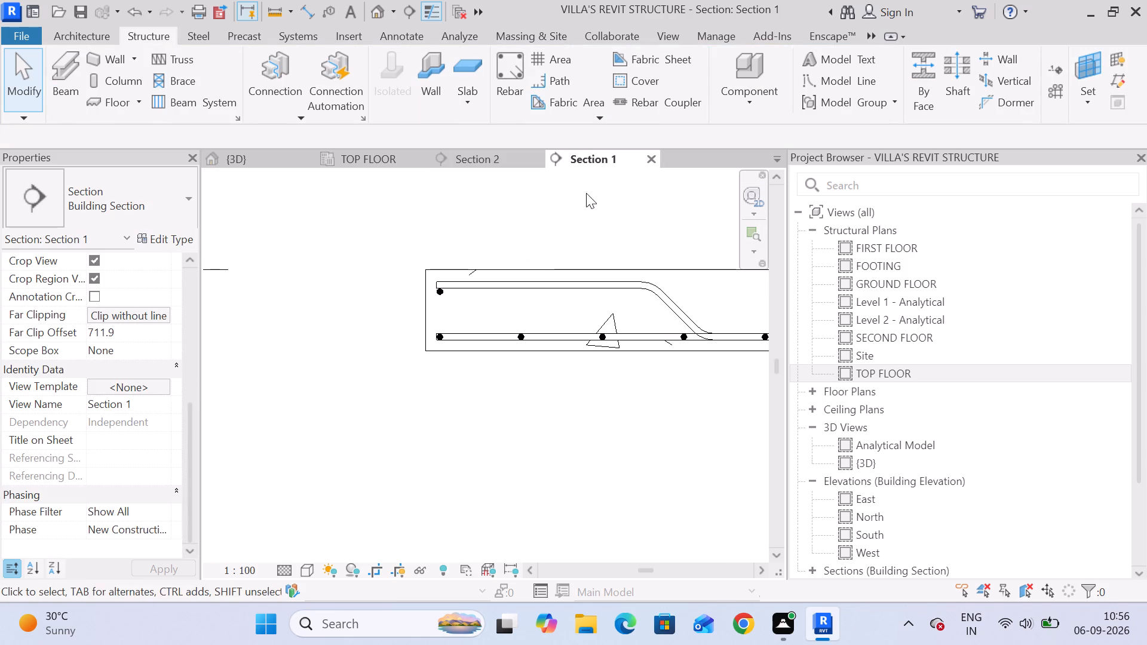
click(441, 296)
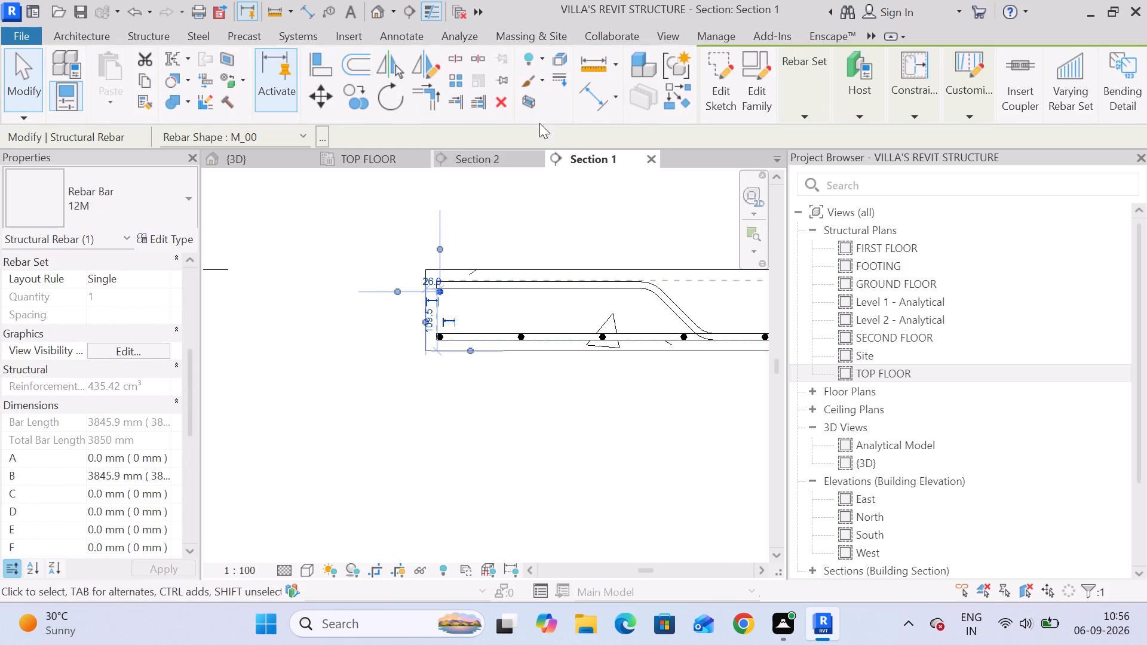
click(800, 105)
click(858, 143)
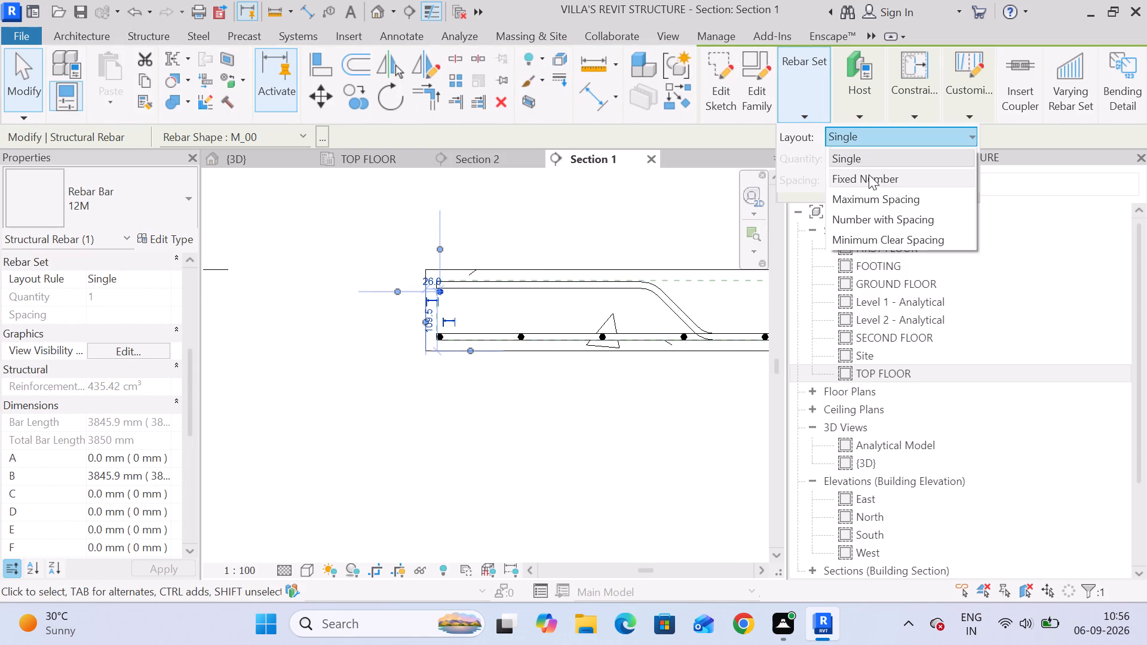
click(879, 201)
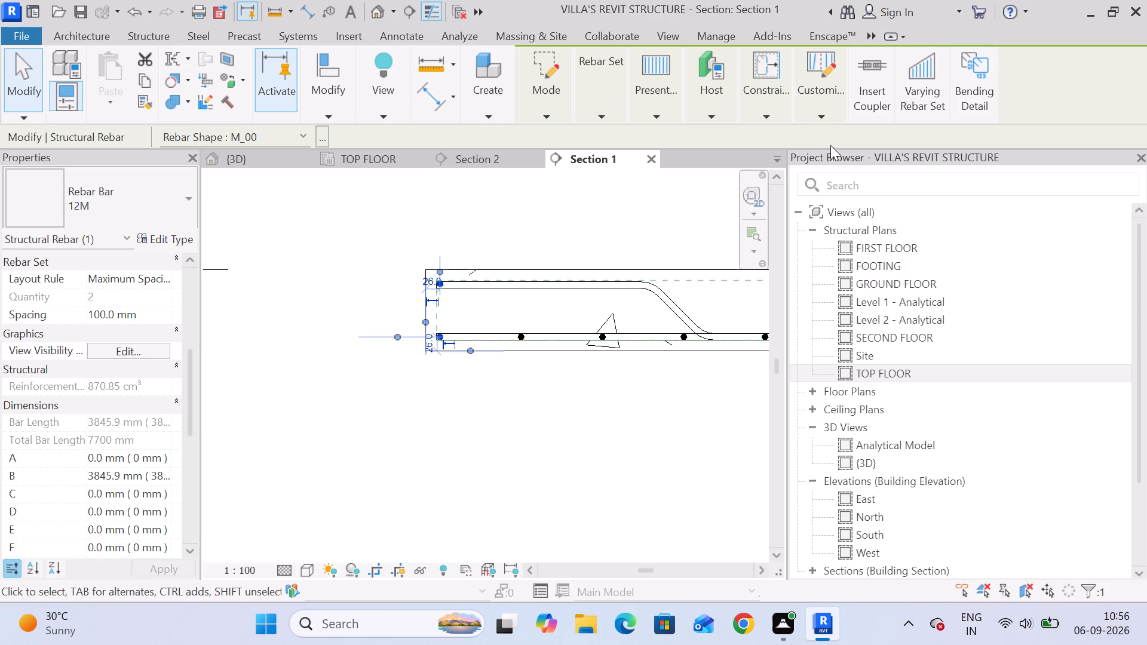
click(602, 117)
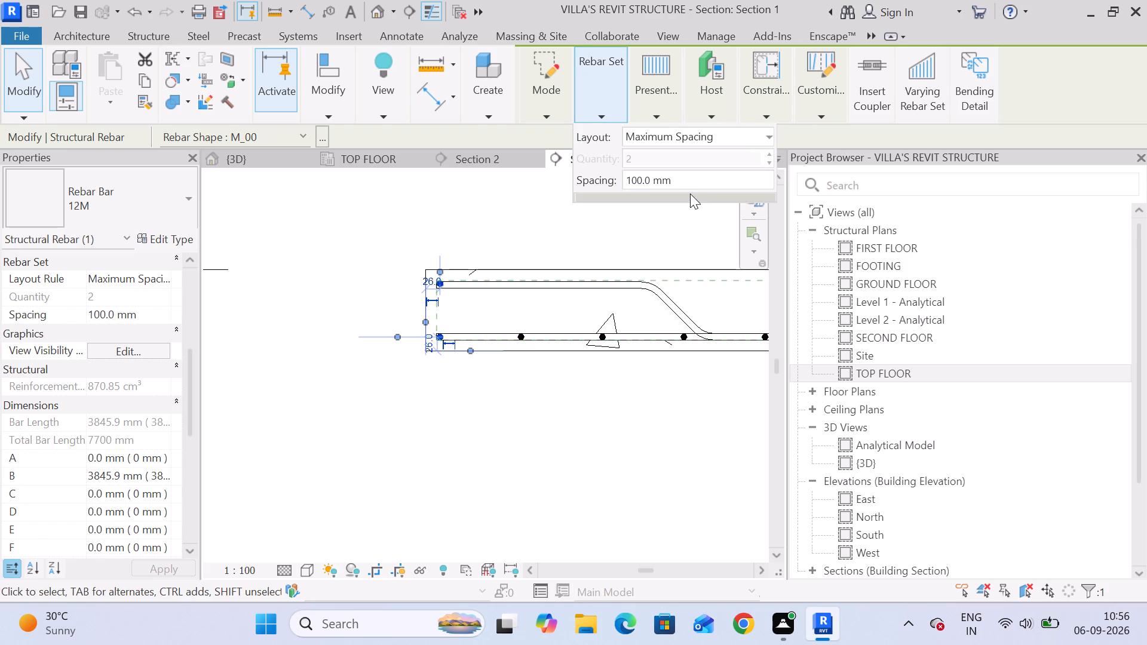
click(703, 183)
text(150)
key(Return)
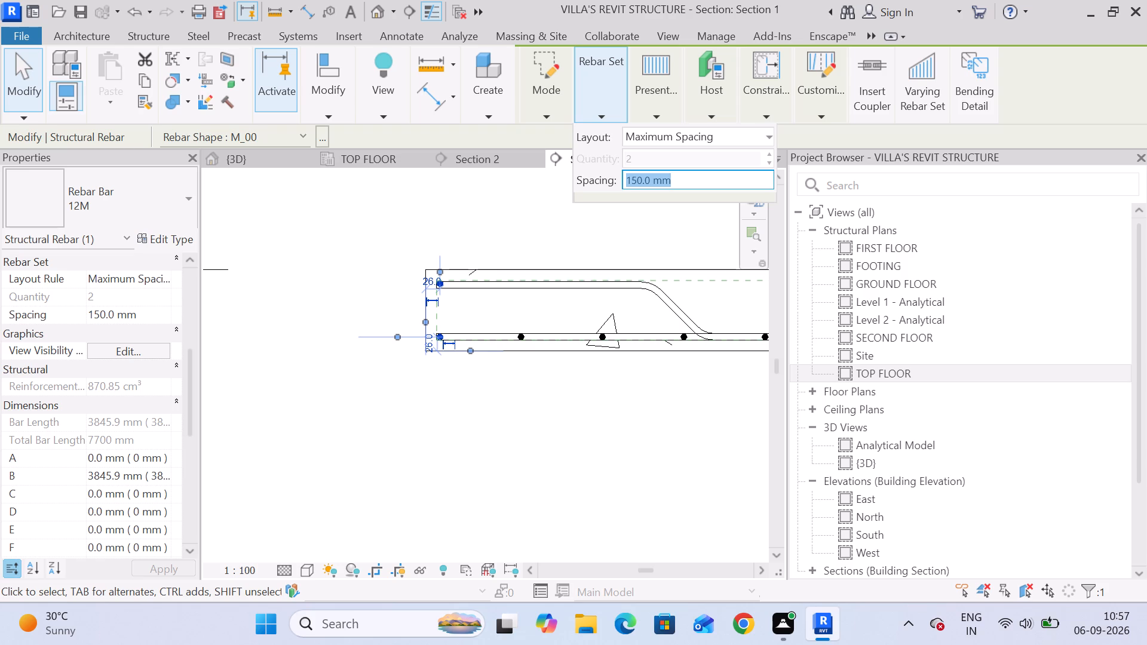
Rotate the straight bar set 90° about its centre so its bars are distributed horizontally in Section 1.
click(333, 122)
click(397, 171)
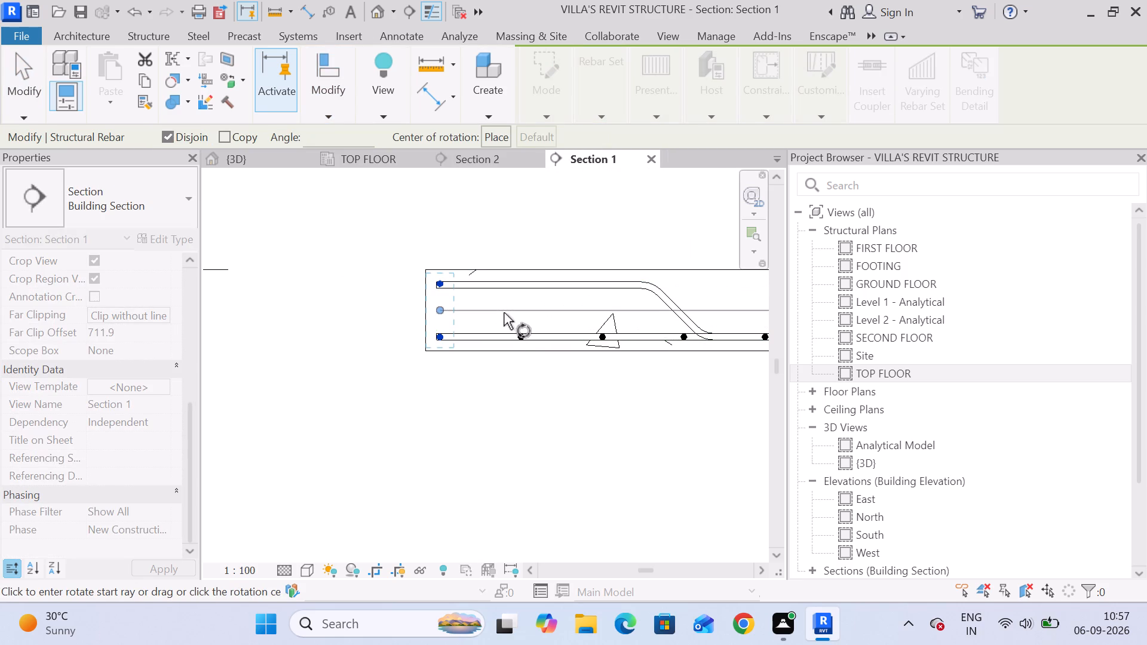
click(504, 312)
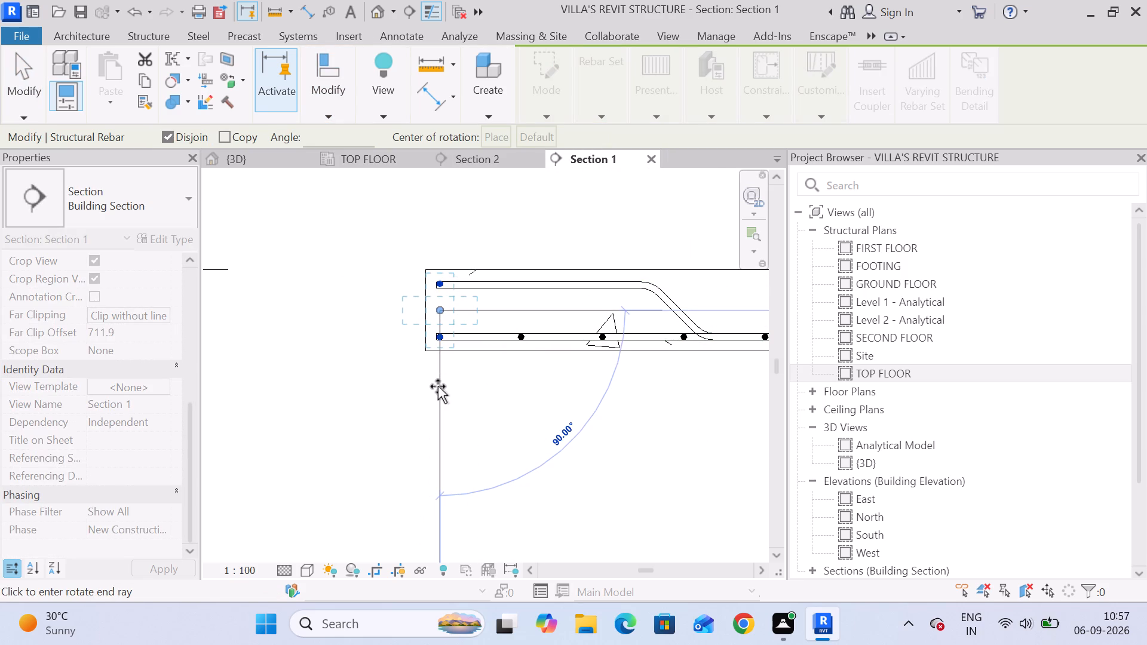
click(438, 386)
Nudge the rotated straight bar set upward to about 110 mm above the slab's underside.
key(Up)
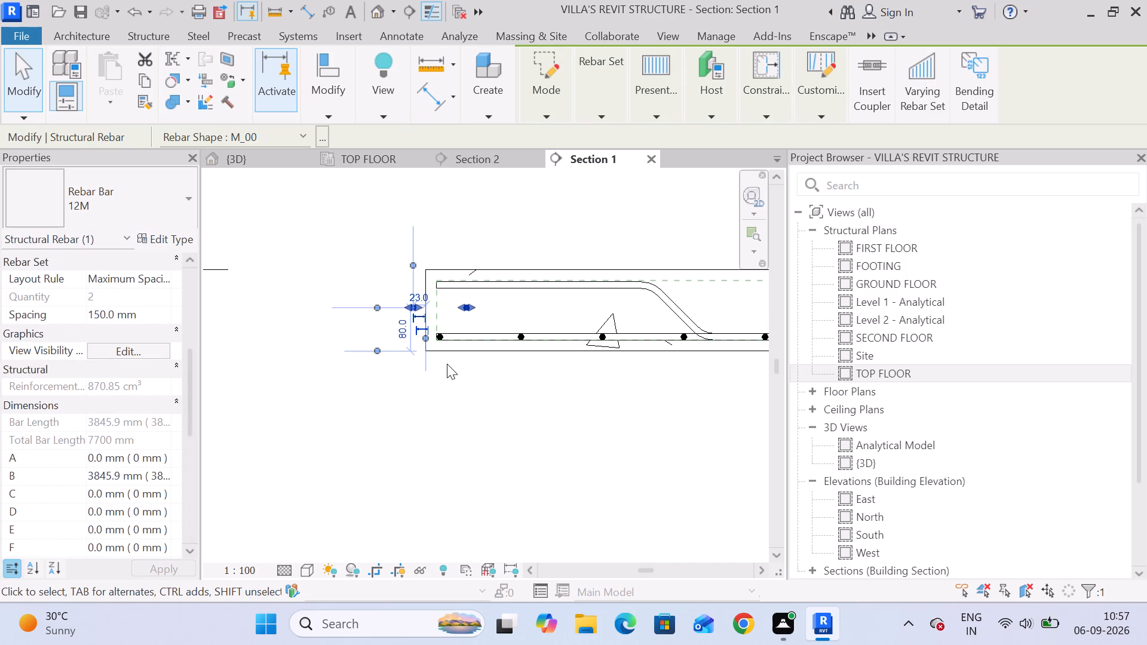
key(Up)
key(Up)
key(Up)
key(Up)
key(Up)
key(Up)
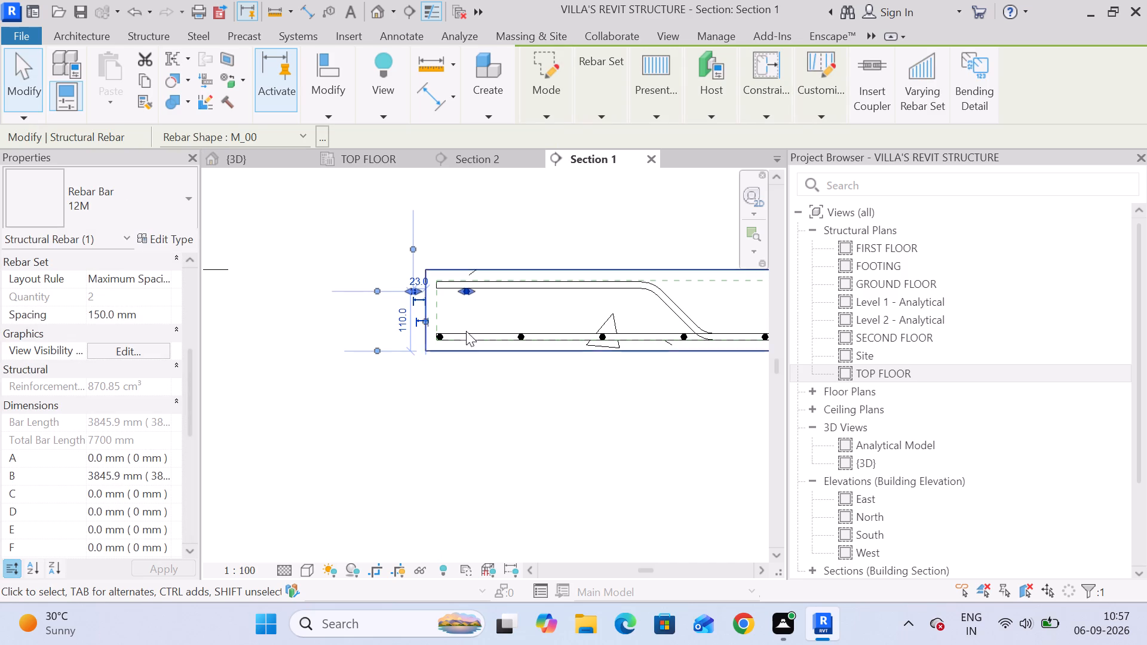
Nudge the straight bar set right until its first bar sits at the cover line, about 26 mm from the slab's left edge.
scroll(471, 286, up, 11)
key(Right)
key(Right)
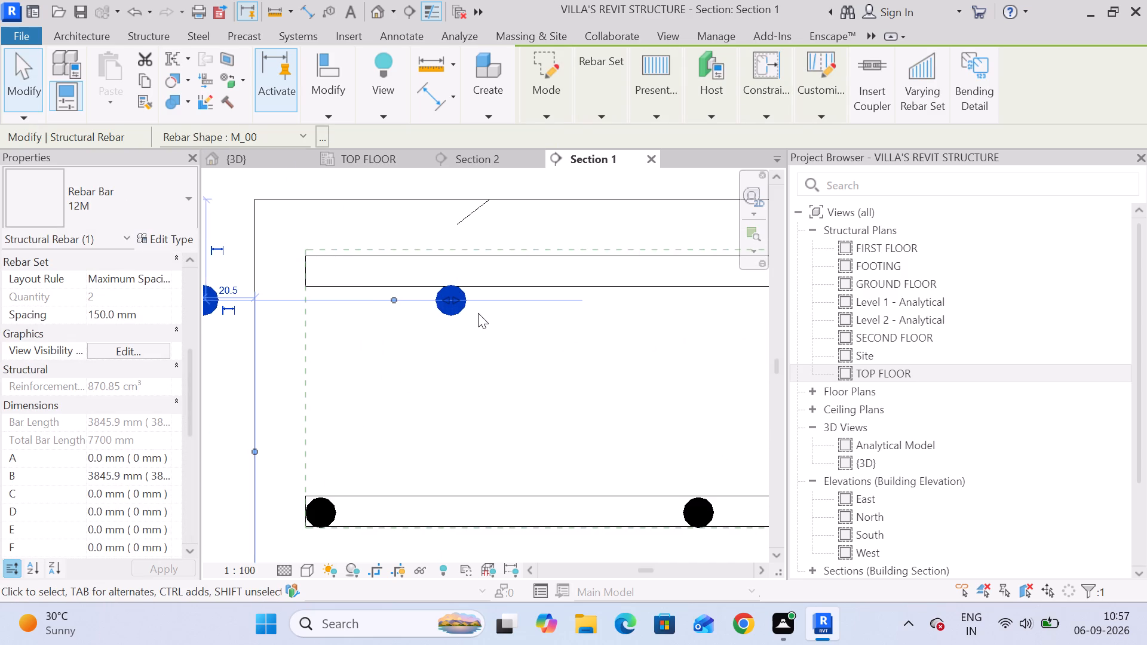
key(Right)
key(Right)
key(Right)
key(Right)
key(Right)
key(Right)
key(Right)
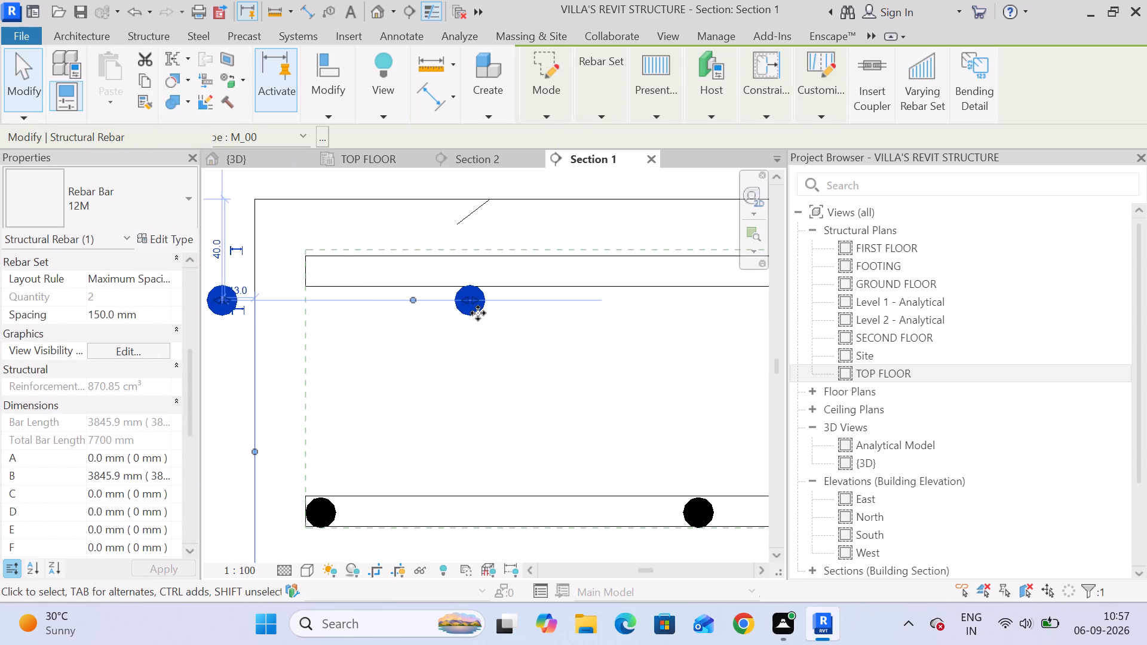
key(Right)
key(Right)
key(Right)
key(Right)
key(Right)
key(Right)
key(Right)
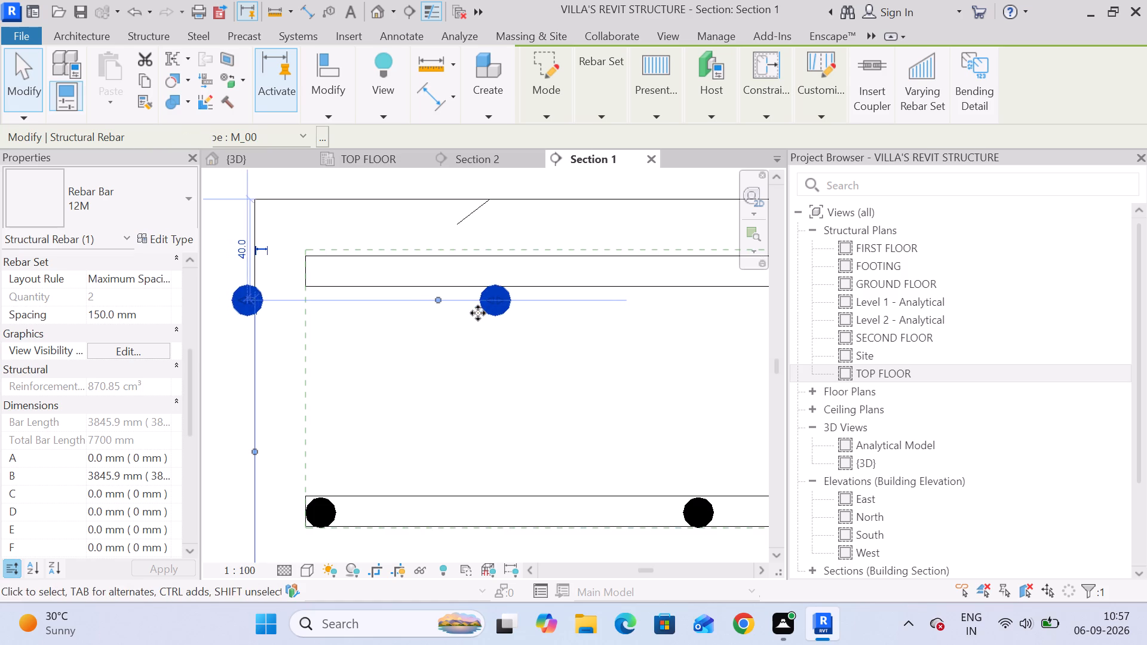
key(Right)
key(Right)
key(Right)
key(Right)
key(Right)
key(Right)
key(Right)
key(Right)
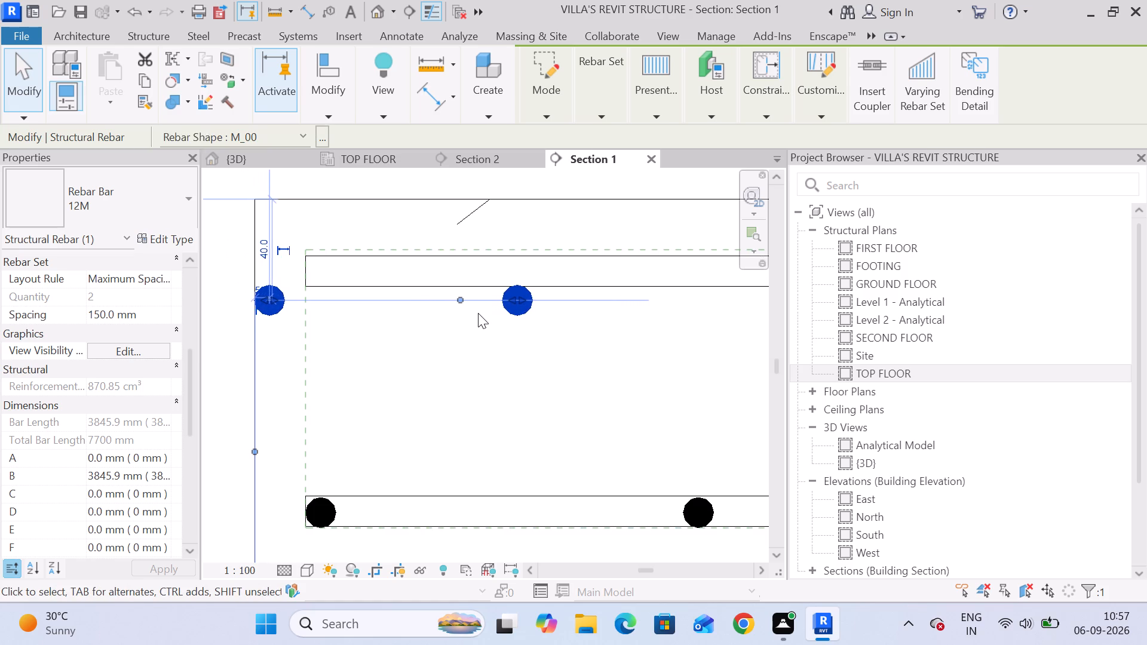
key(Right)
key(Right)
key(Right)
key(Right)
key(Right)
key(Right)
key(Right)
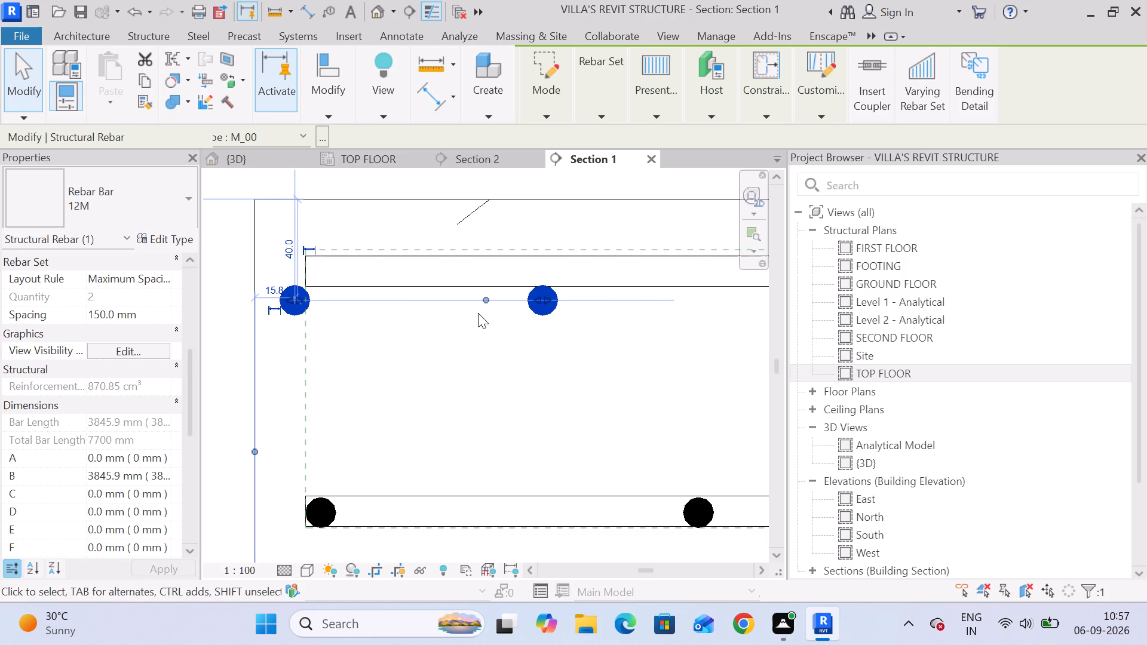
key(Right)
key(Right)
key(Right)
key(Right)
key(Right)
key(Right)
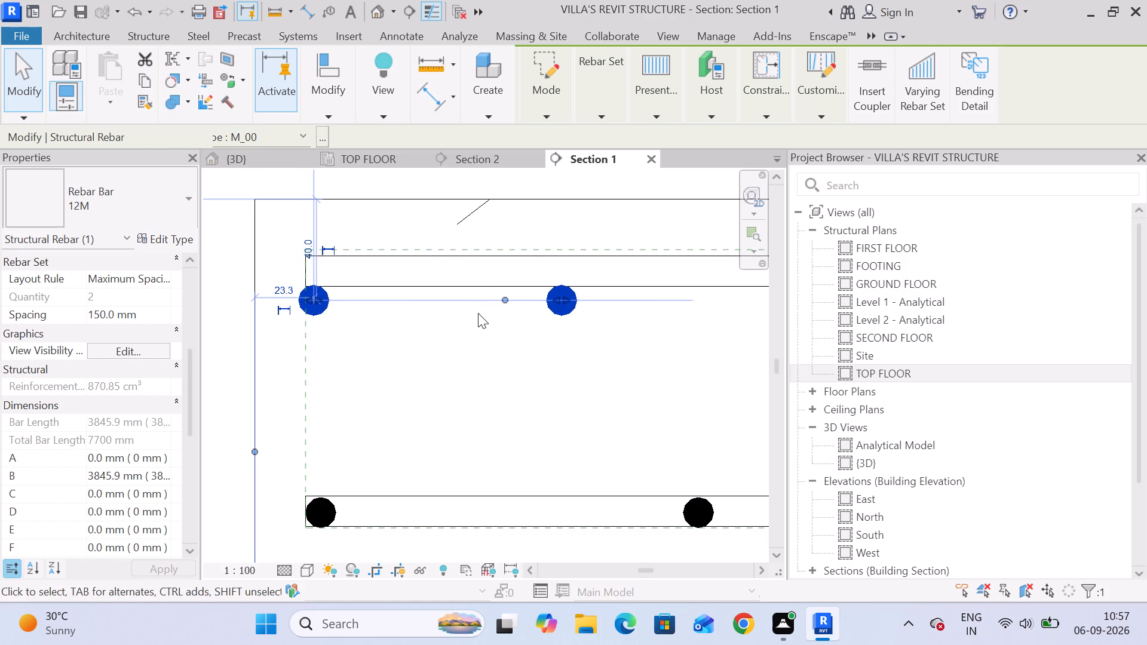
key(Right)
key(Right)
Fine-nudge the straight bar set vertically so its bars touch the underside of the raised cranked bar, about 109.5 mm above the slab's underside.
scroll(297, 240, up, 2)
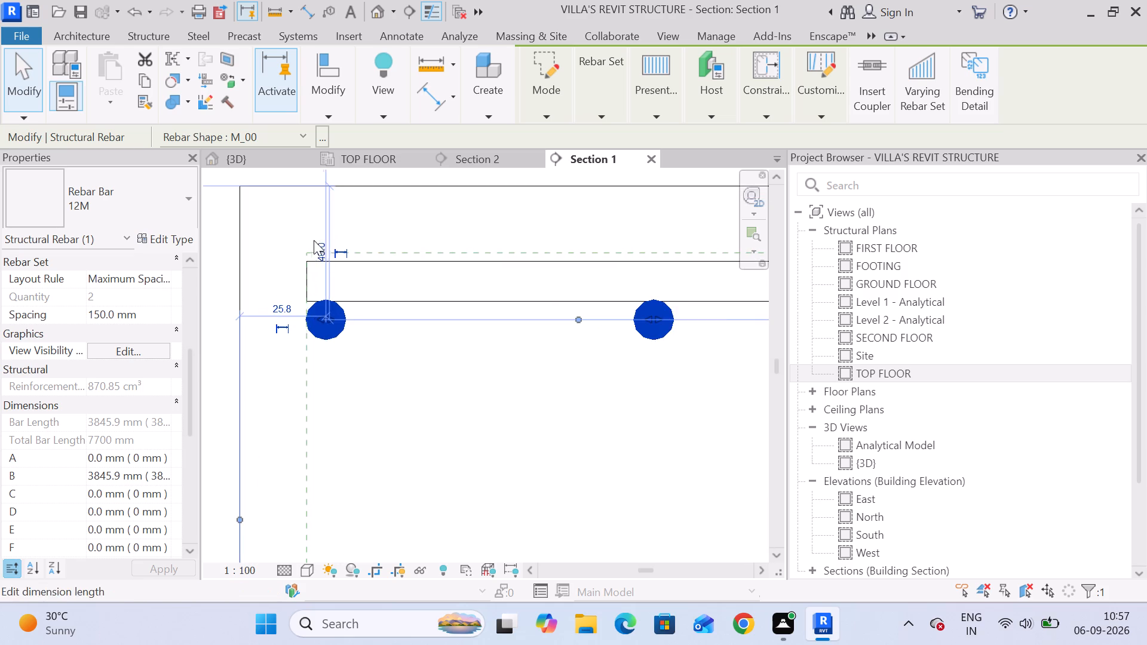
scroll(327, 305, up, 7)
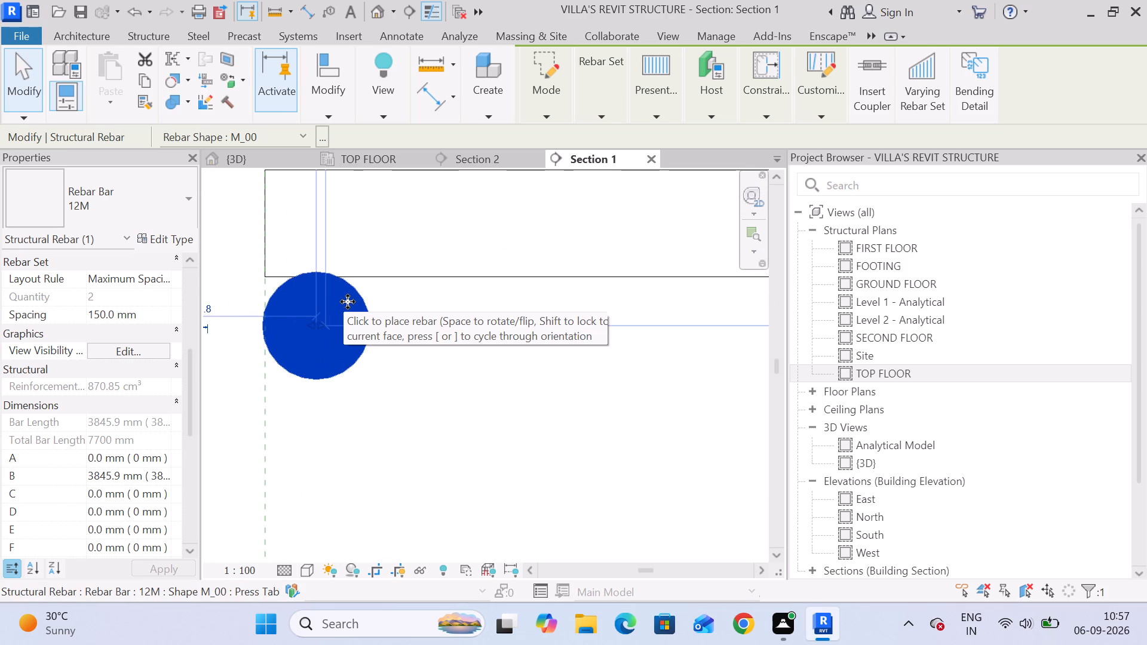
key(Down)
key(Down)
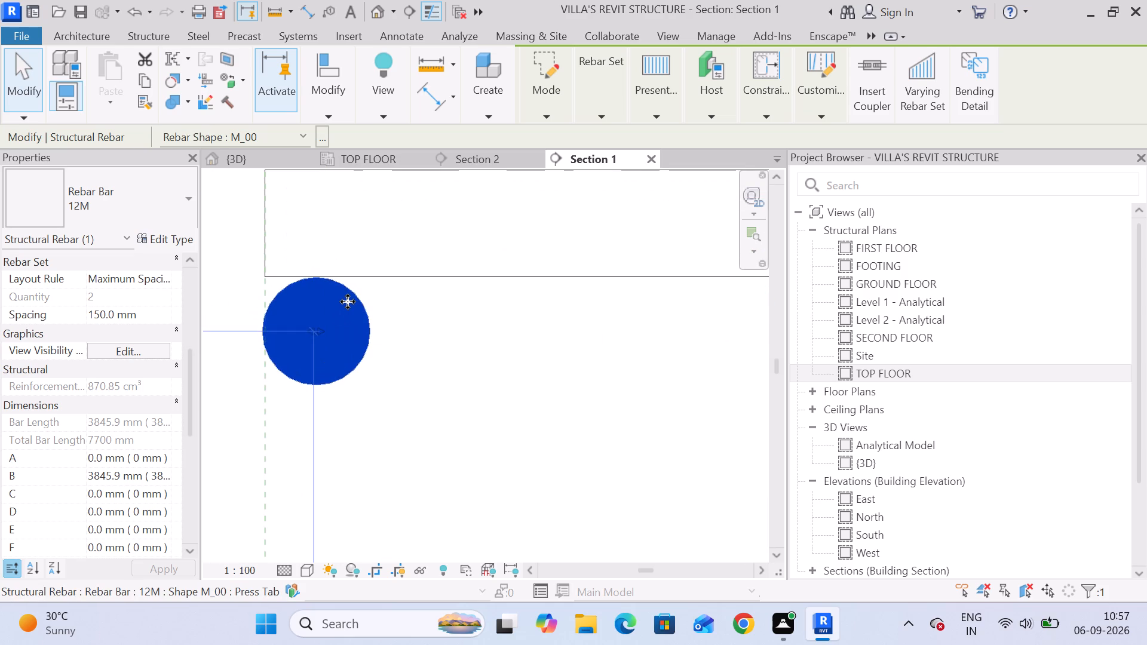
scroll(347, 291, up, 4)
key(Up)
key(Down)
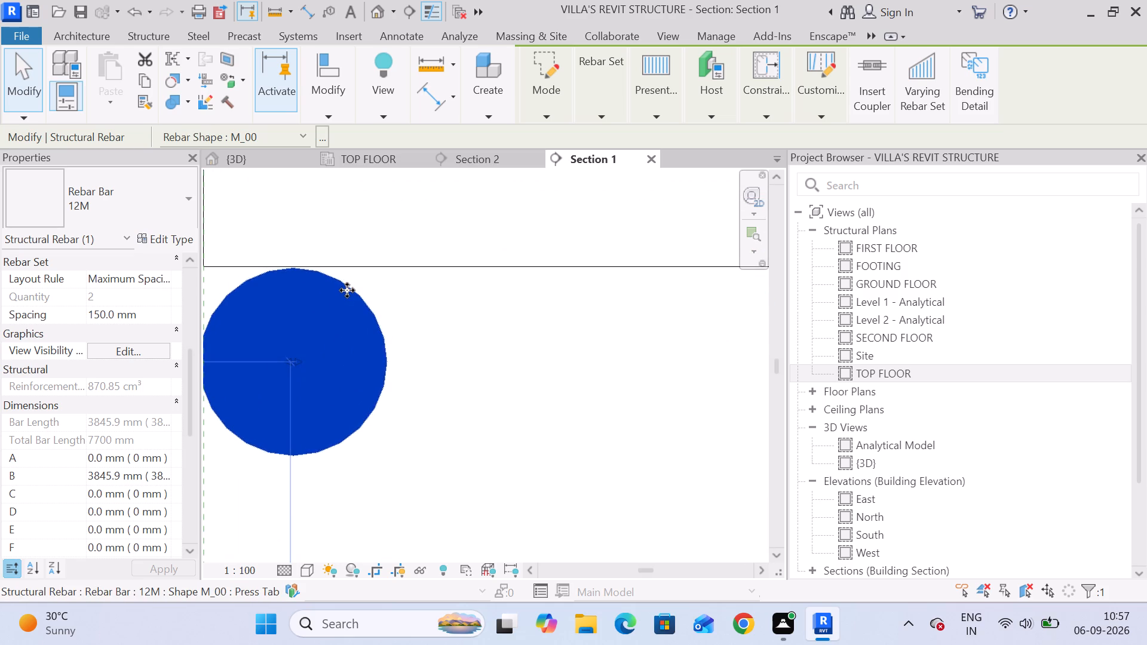
scroll(347, 290, up, 5)
key(Up)
Stretch the straight bar set's right boundary to the bend of the raised cranked bar in Section 1.
scroll(347, 290, down, 10)
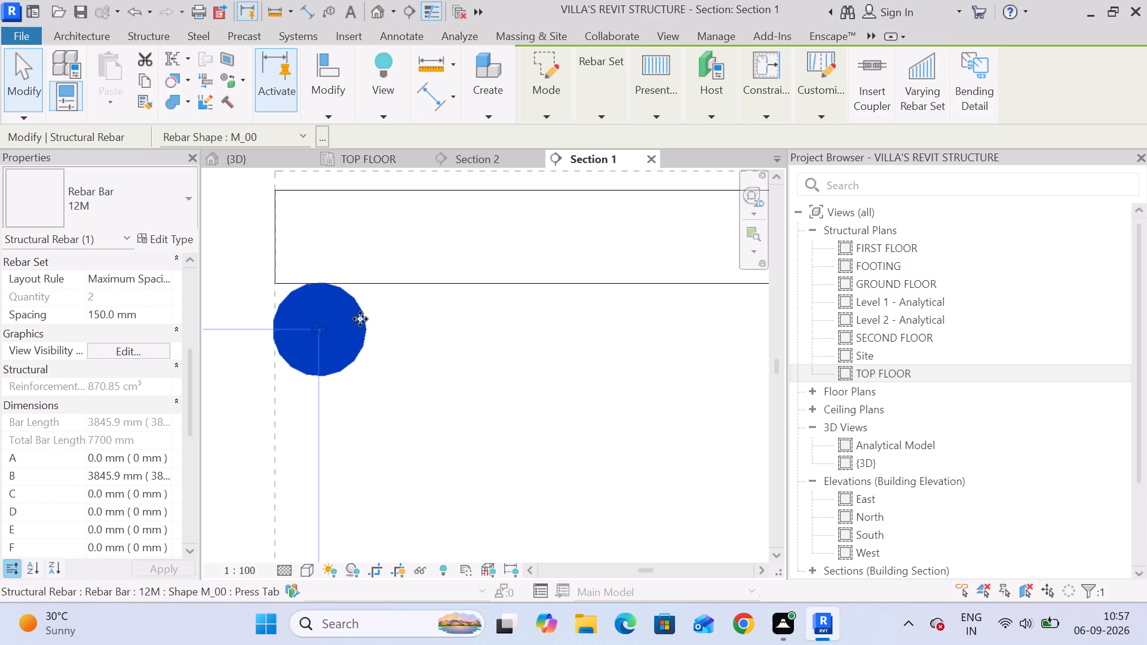
scroll(361, 325, down, 10)
scroll(522, 336, down, 4)
middle_drag(566, 352, 456, 306)
middle_click(418, 297)
drag(426, 285, 700, 285)
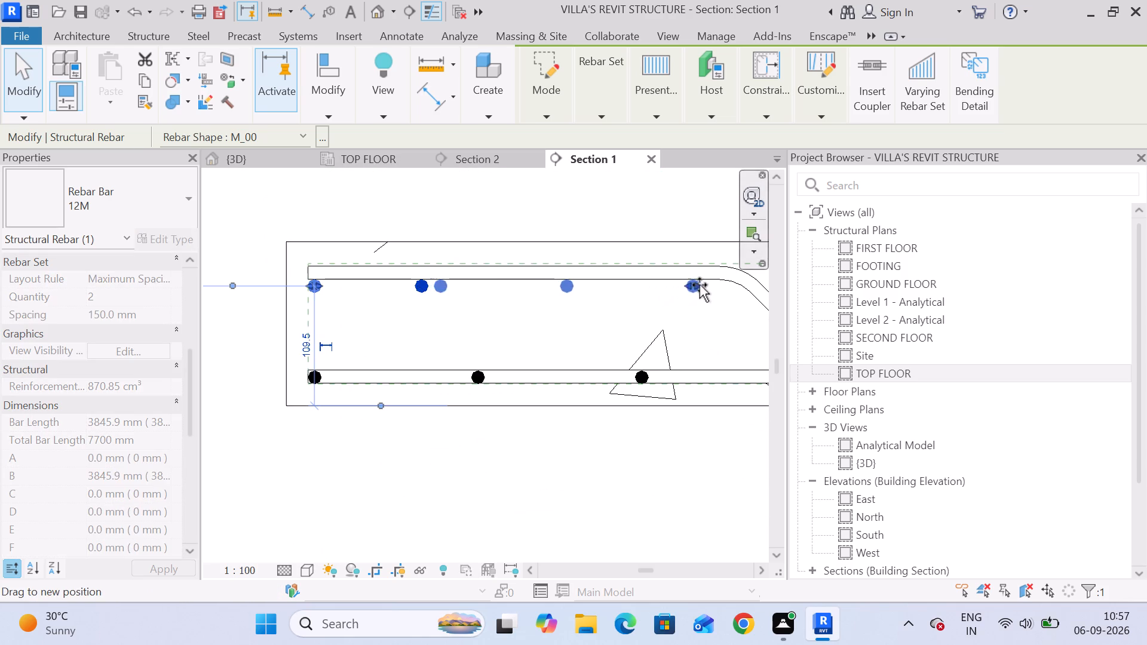
drag(700, 285, 732, 285)
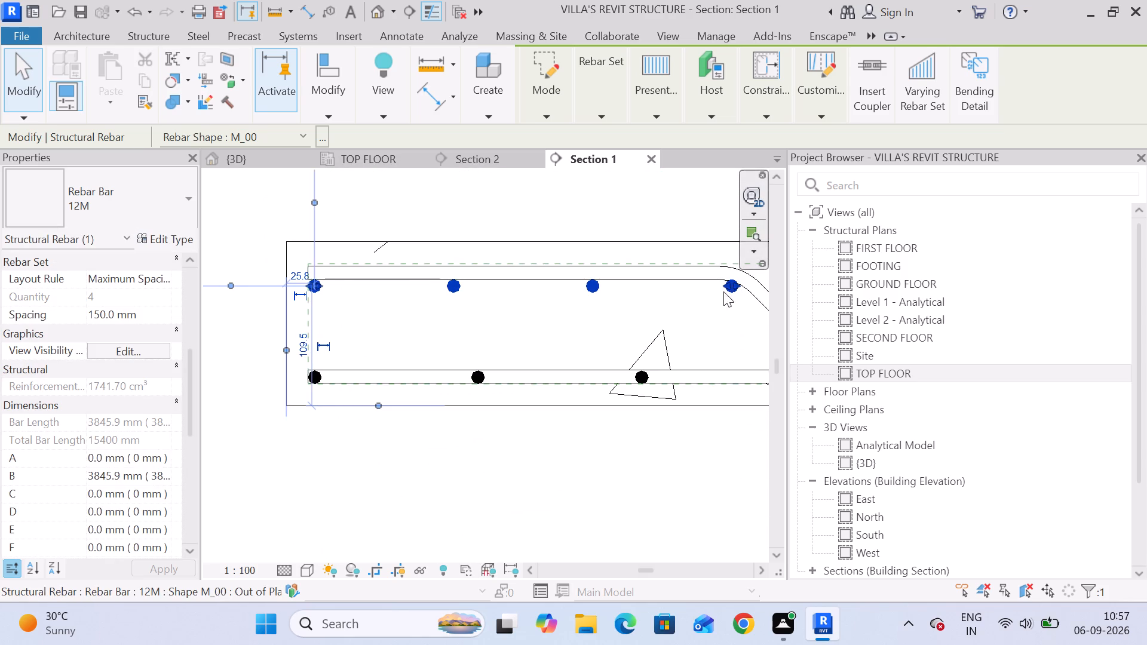
Mirror a copy of the straight bar set about a vertical axis at the slab's midpoint in Section 1.
scroll(709, 294, down, 3)
middle_drag(634, 284, 428, 262)
scroll(437, 265, down, 5)
scroll(487, 294, down, 5)
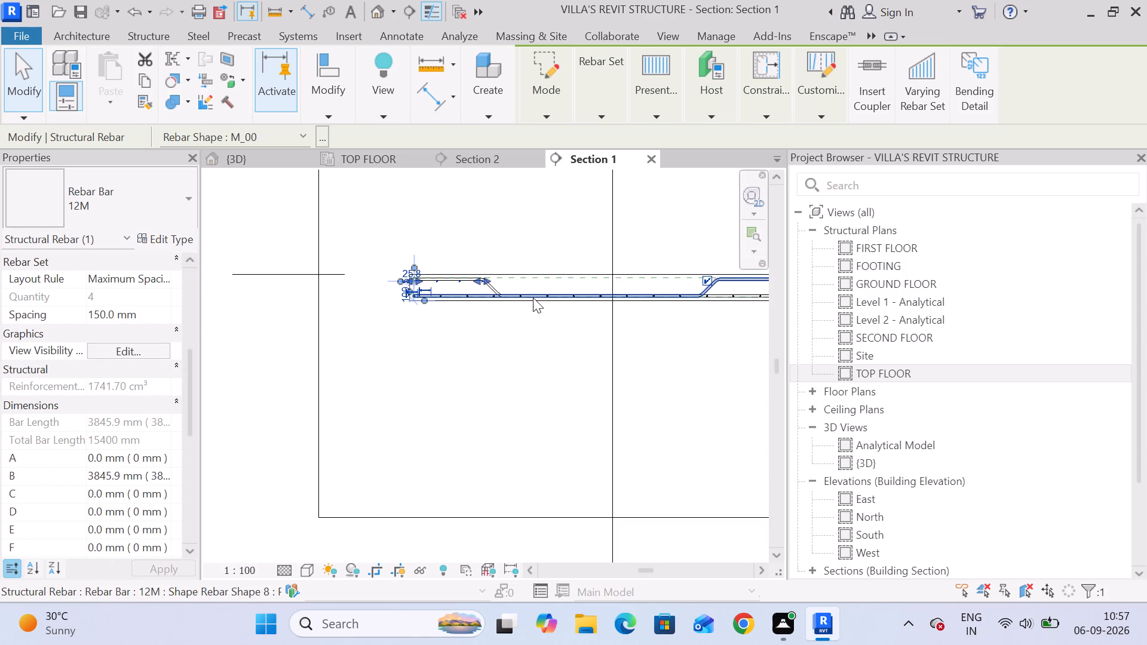
middle_drag(534, 299, 487, 296)
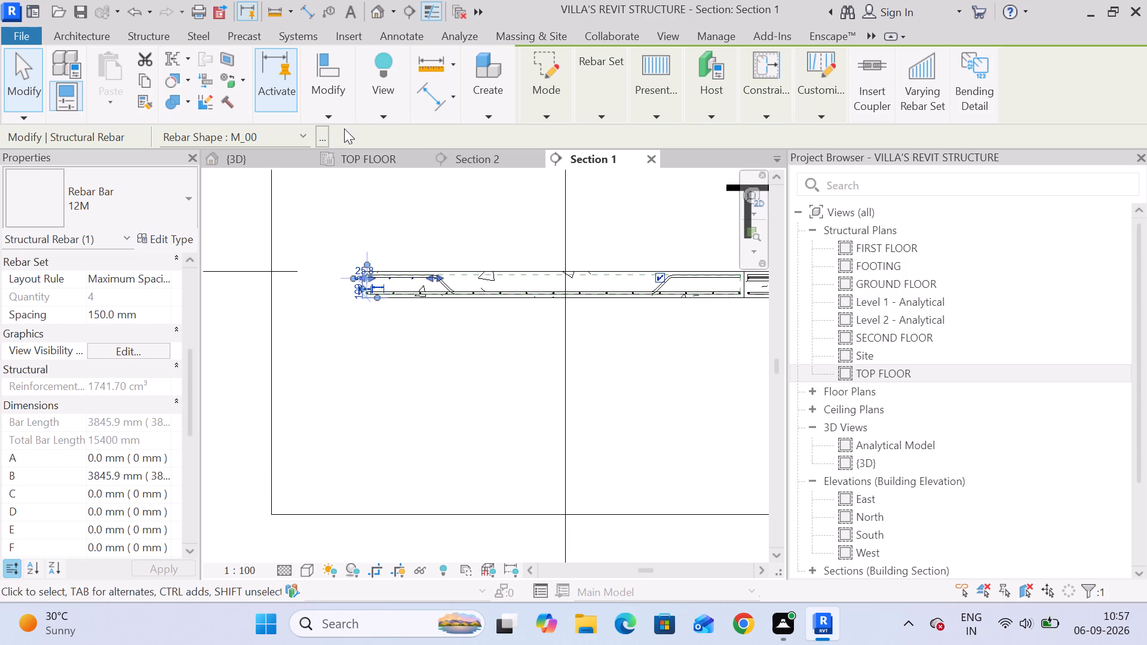
click(341, 116)
click(421, 148)
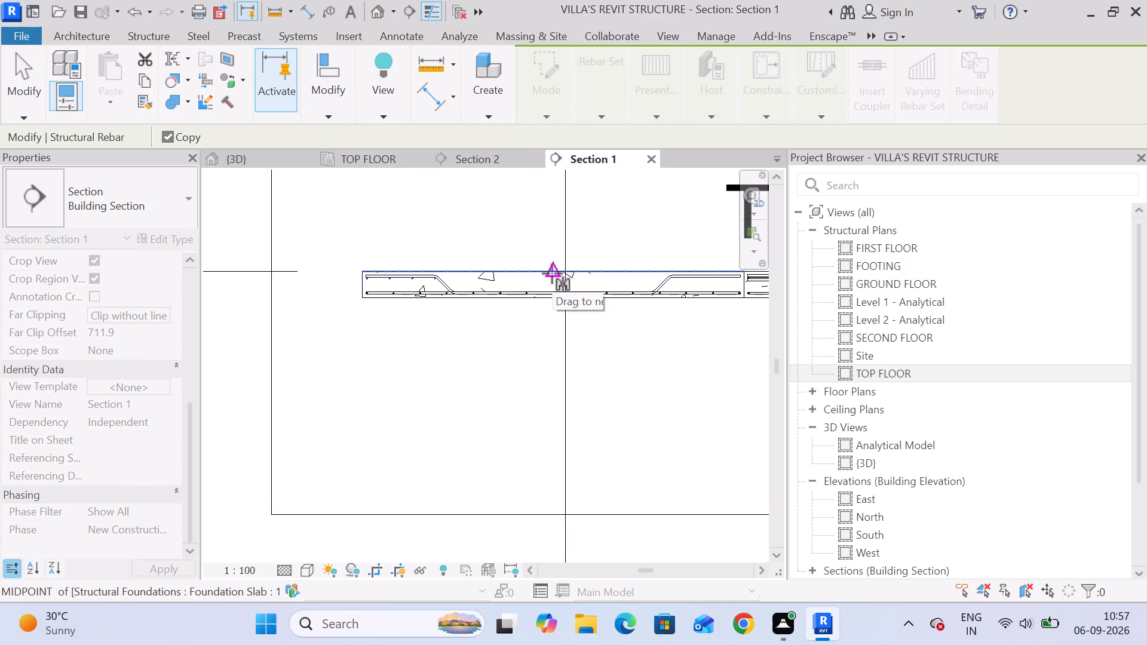
click(552, 274)
click(551, 312)
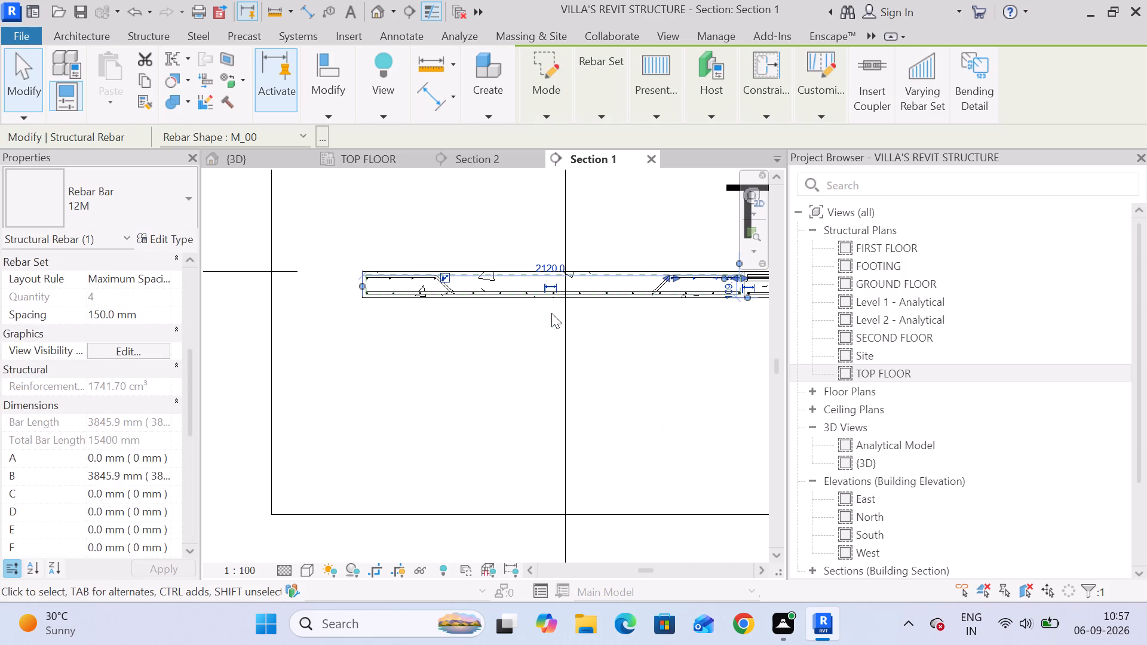
click(551, 313)
Place a straight 12M M_00 bar along the slab's top in Section 2, on the current work plane and parallel to it.
middle_drag(649, 350, 474, 314)
scroll(492, 315, down, 3)
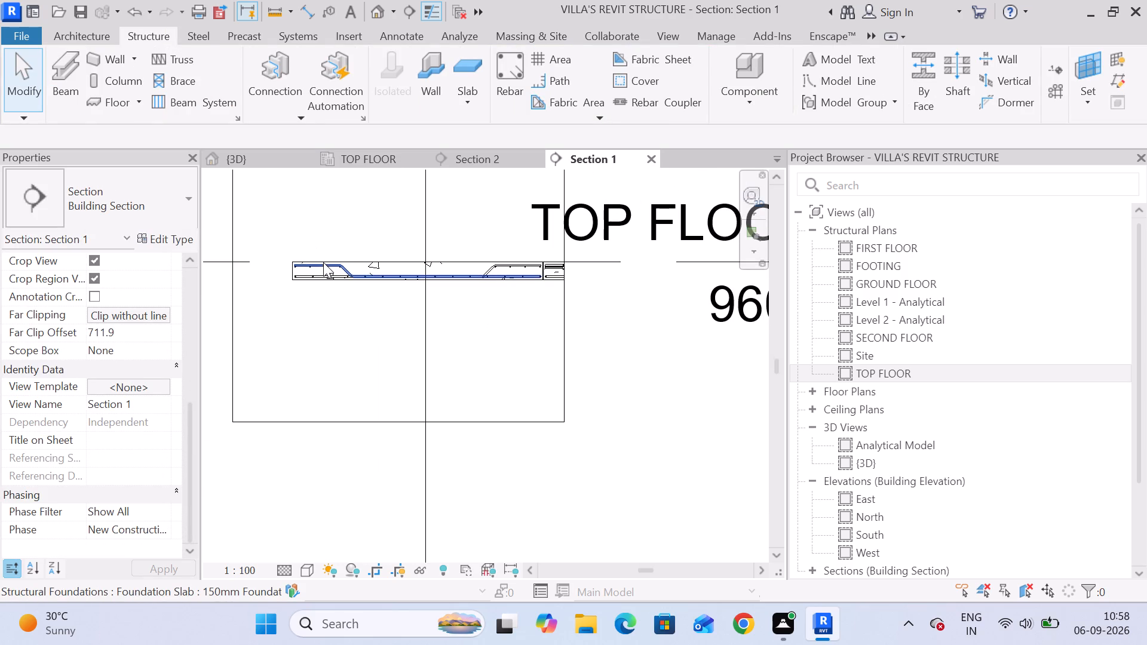
click(496, 166)
scroll(485, 252, down, 3)
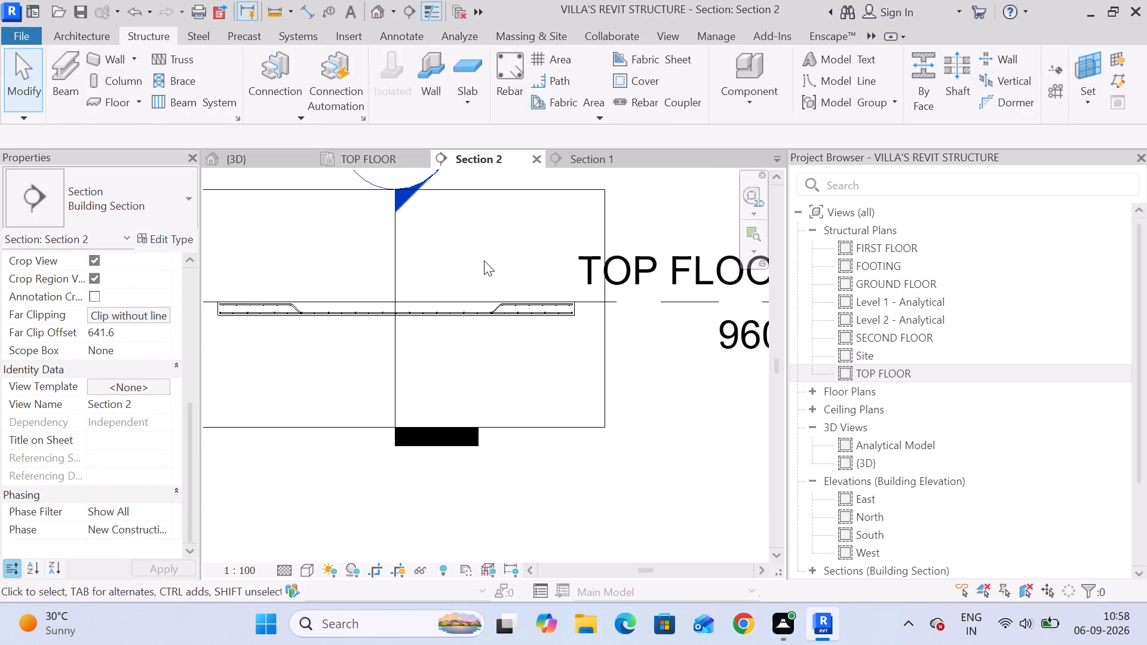
scroll(265, 300, up, 3)
middle_drag(267, 303, 351, 302)
scroll(351, 302, up, 4)
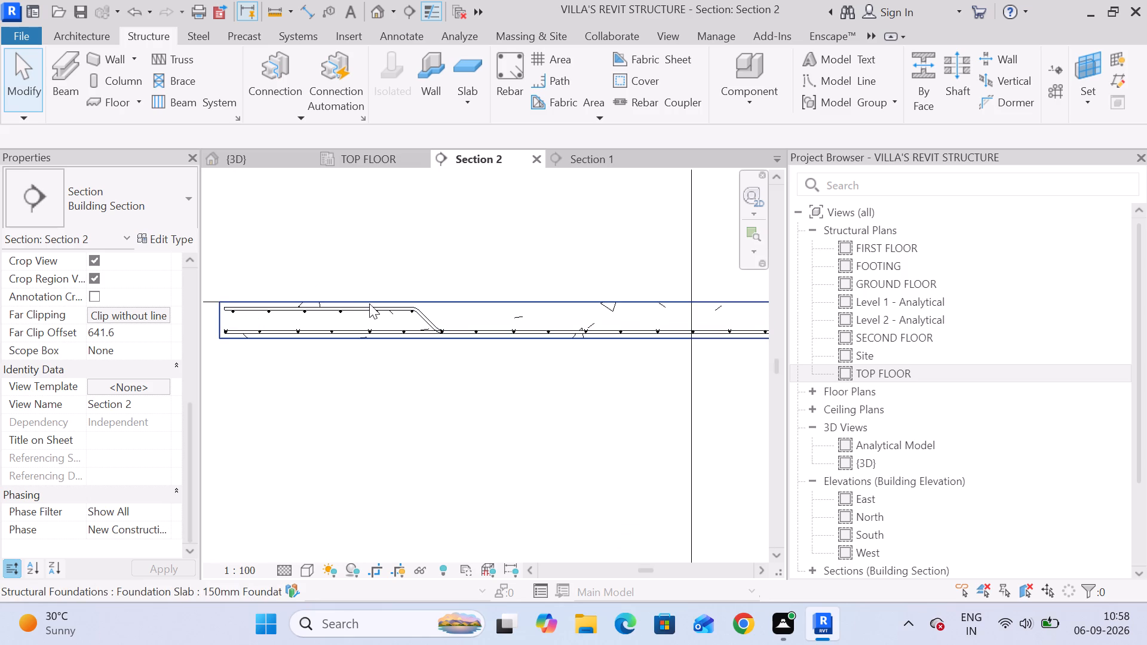
click(516, 67)
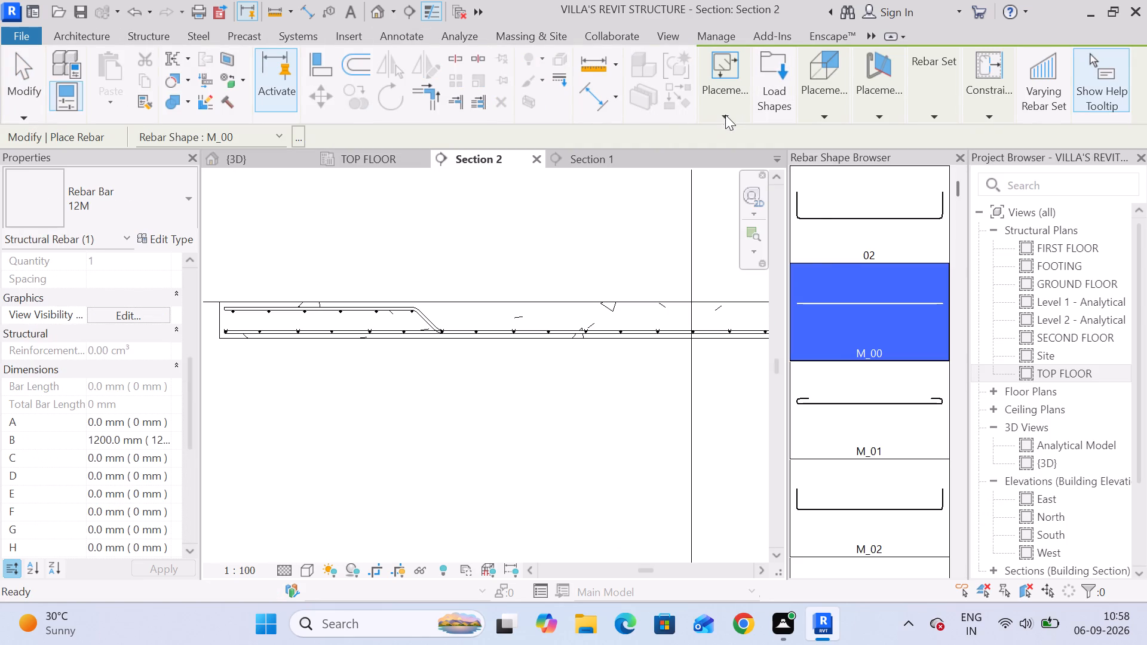
click(829, 115)
click(831, 148)
click(864, 111)
click(872, 138)
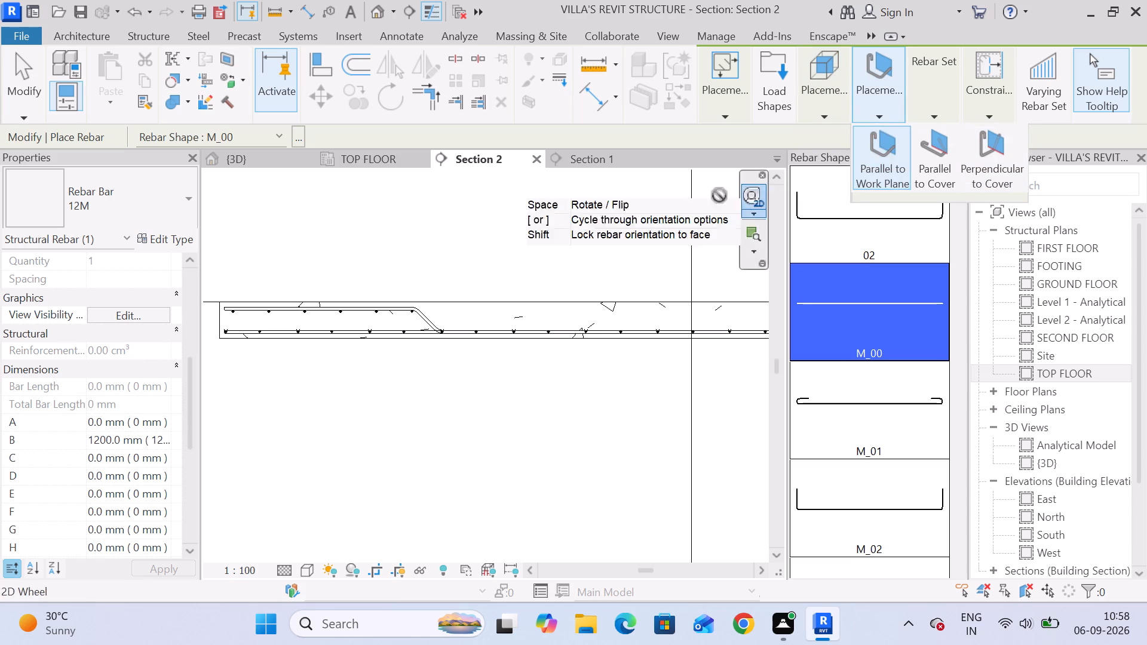
click(428, 309)
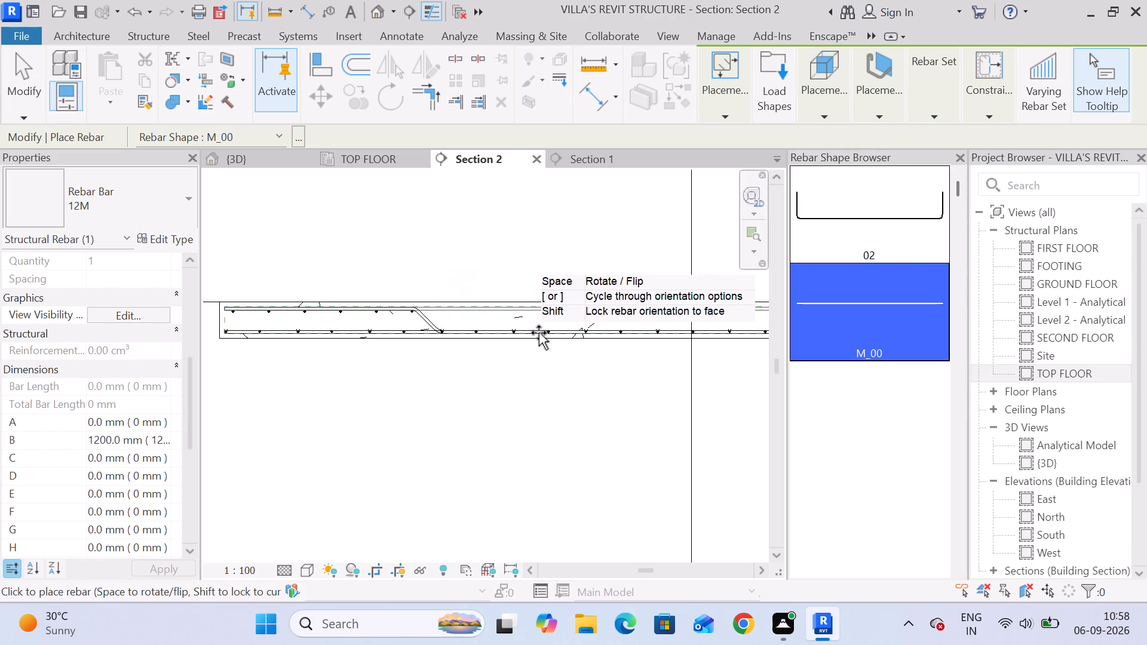
Place another straight 12M M_00 bar along the slab's top in Section 1.
scroll(539, 333, down, 3)
click(599, 161)
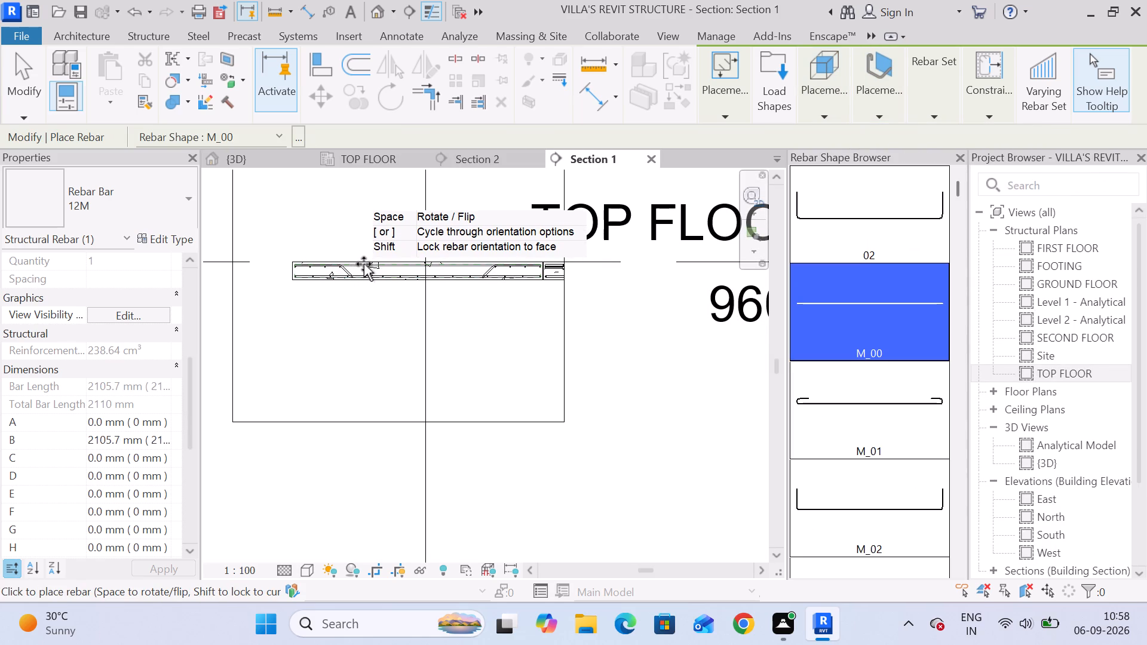
click(364, 264)
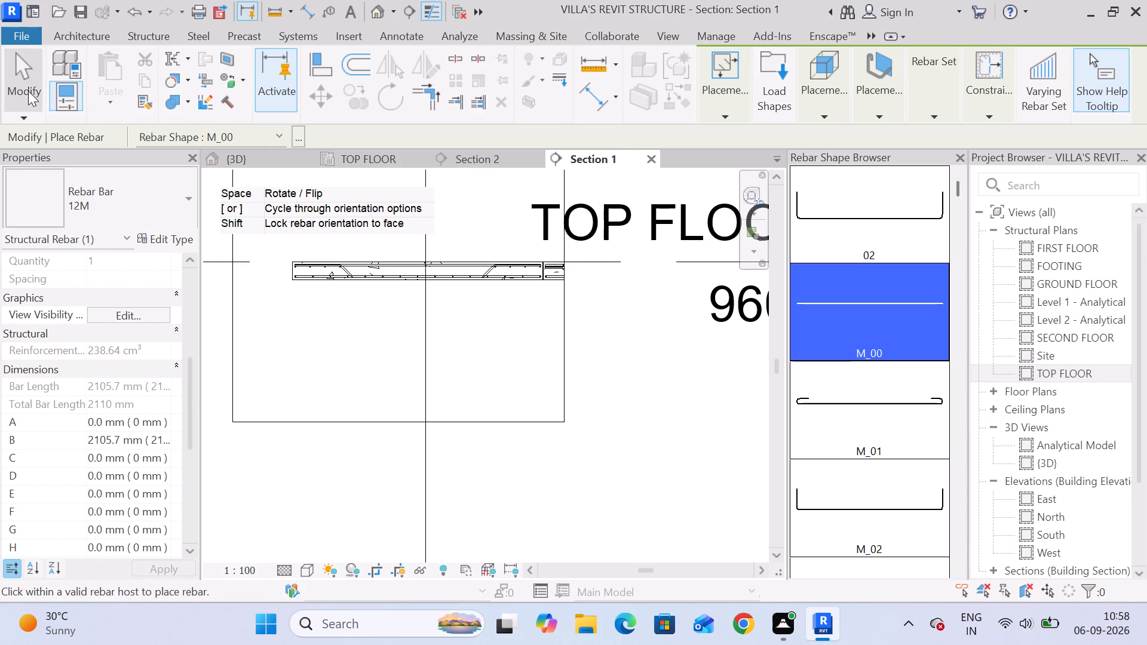
Shorten the new Section 1 top bar from its right end to about 580 mm, just past the left cranked bar's bend.
click(28, 91)
click(356, 270)
scroll(538, 283, up, 4)
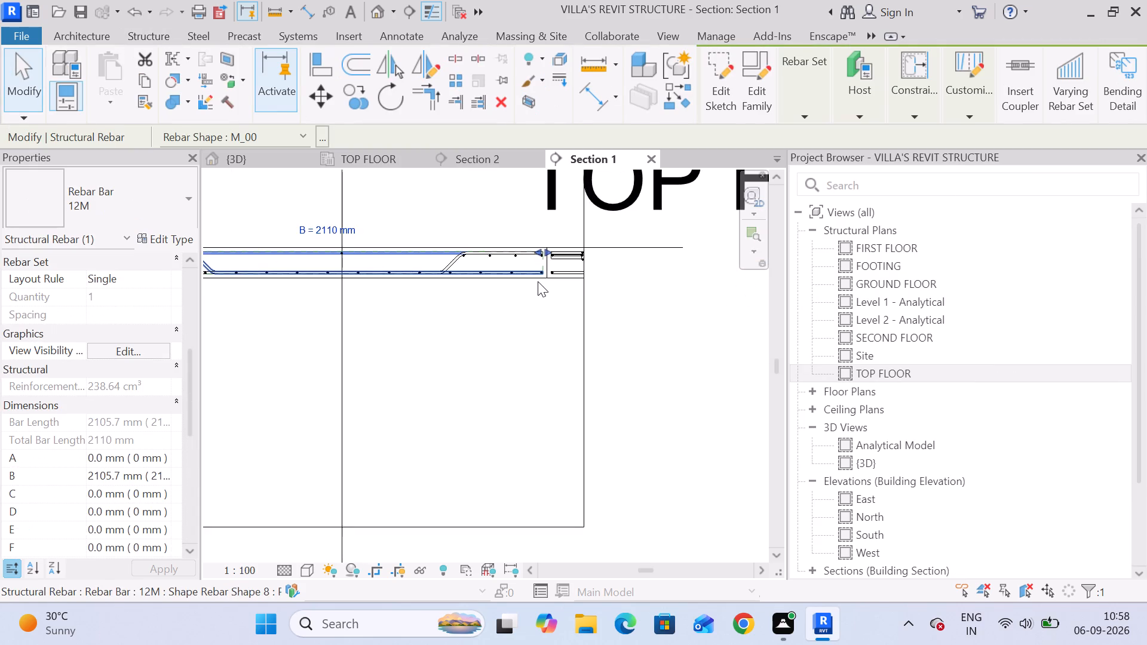
scroll(538, 281, up, 3)
middle_drag(495, 328, 731, 332)
scroll(747, 317, down, 2)
middle_drag(741, 316, 597, 305)
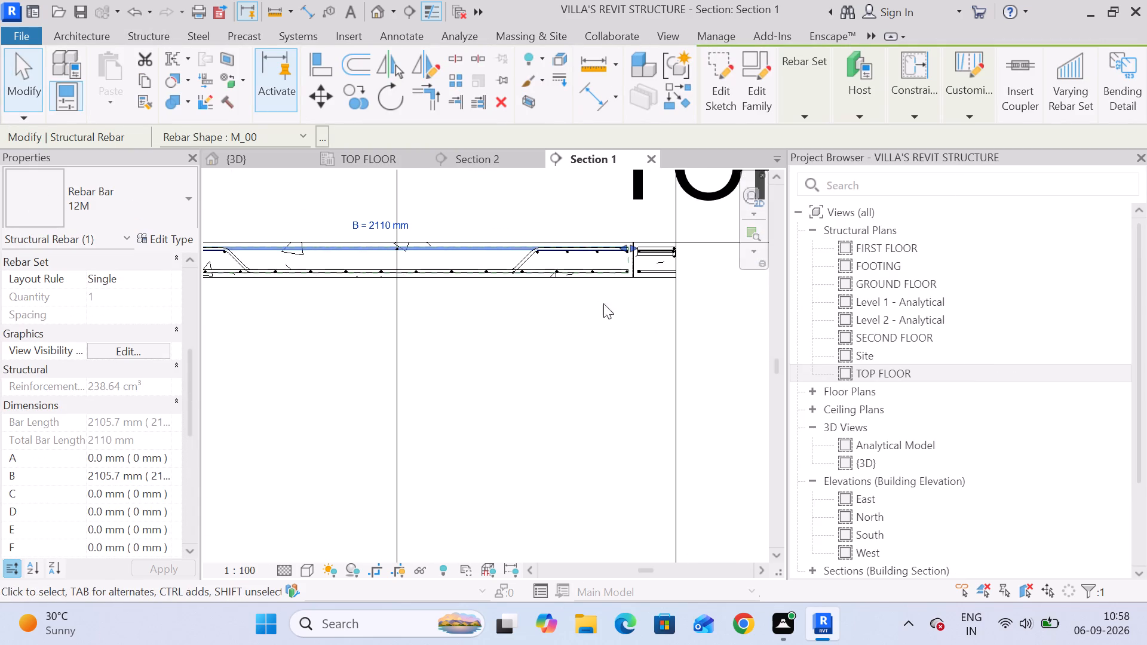
drag(623, 248, 274, 260)
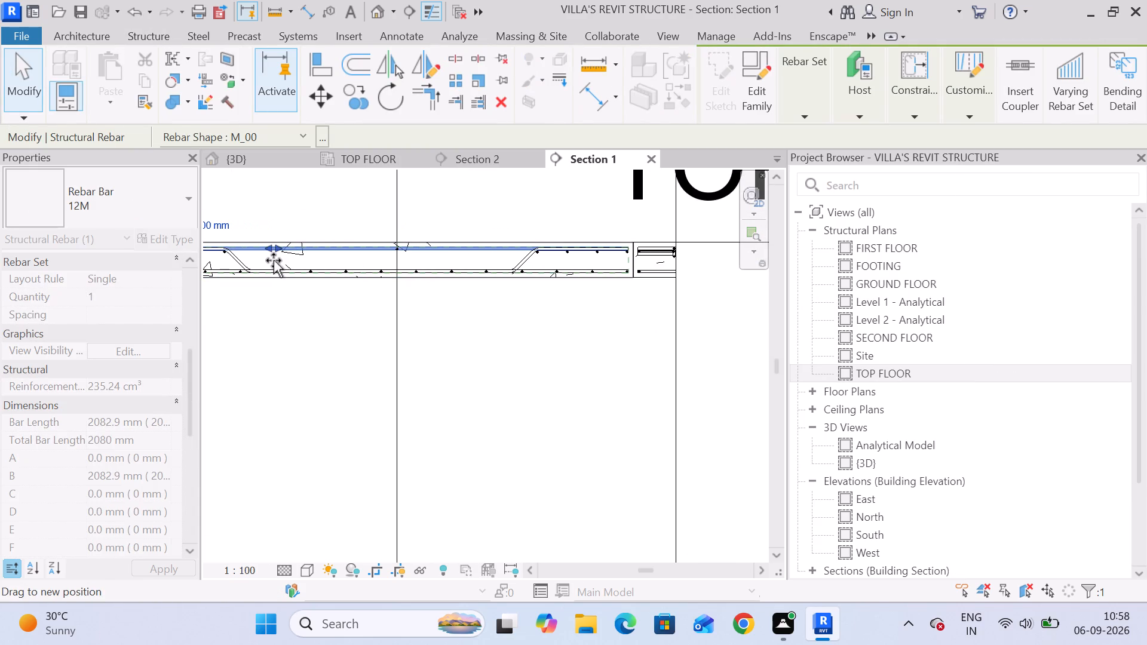
drag(274, 260, 271, 260)
middle_drag(300, 314, 367, 294)
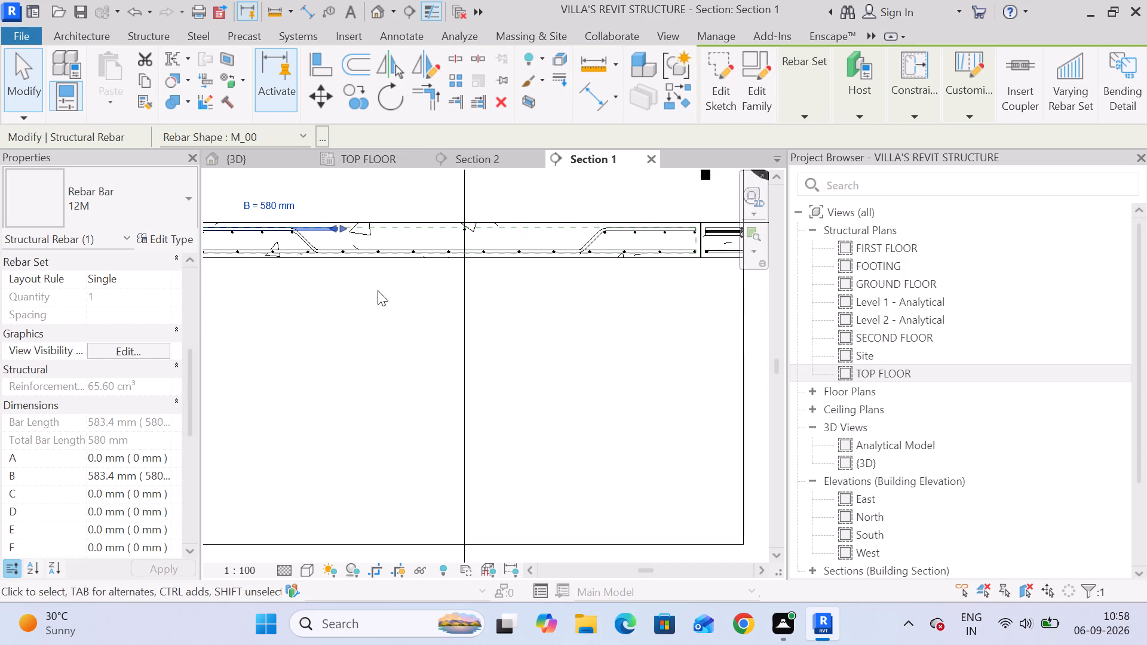
Mirror a copy of the shortened top bar about a vertical axis at the slab's midpoint in Section 1.
click(418, 69)
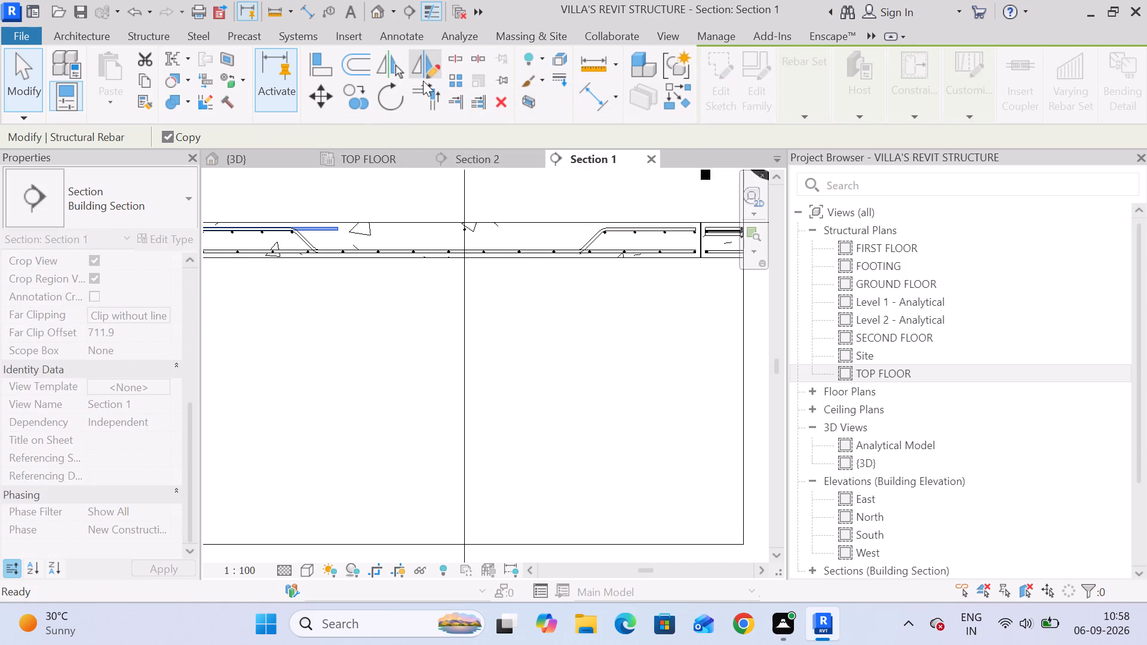
click(452, 221)
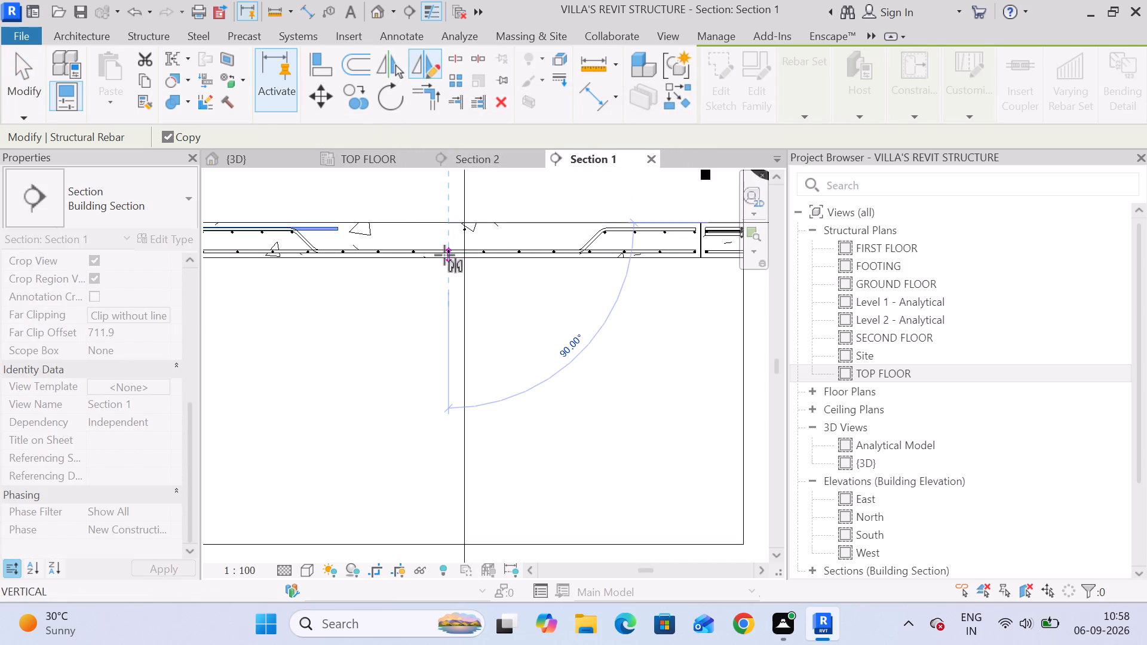
click(445, 265)
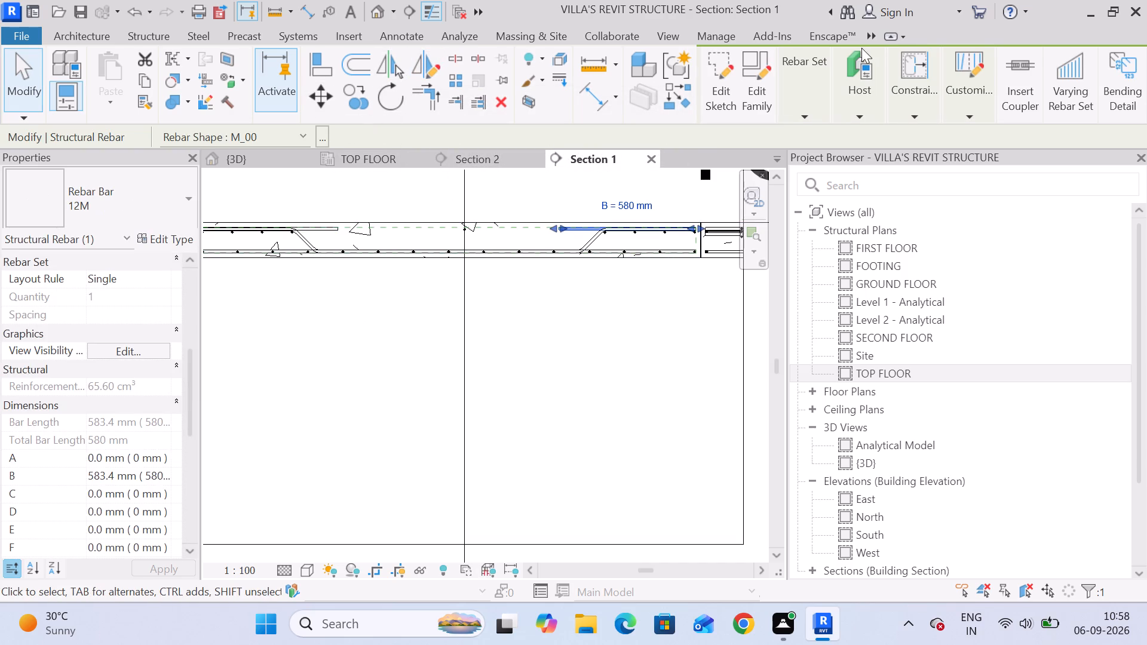
Set the mirrored right-hand top bar's layout to Maximum Spacing at 150 mm.
click(800, 115)
click(862, 142)
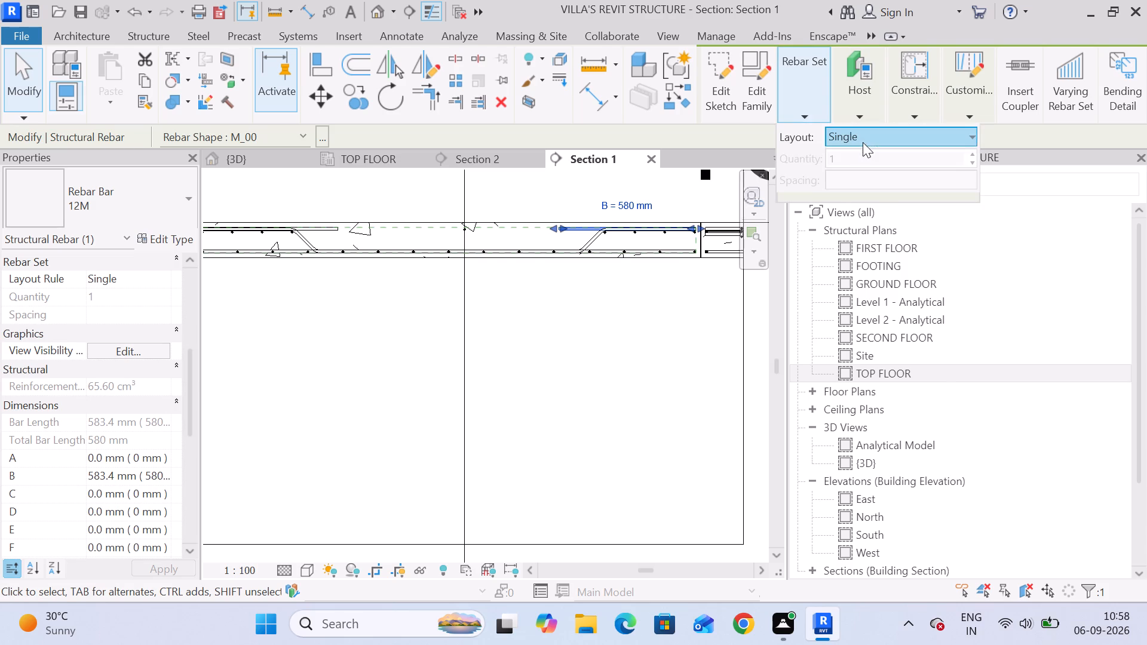
click(866, 198)
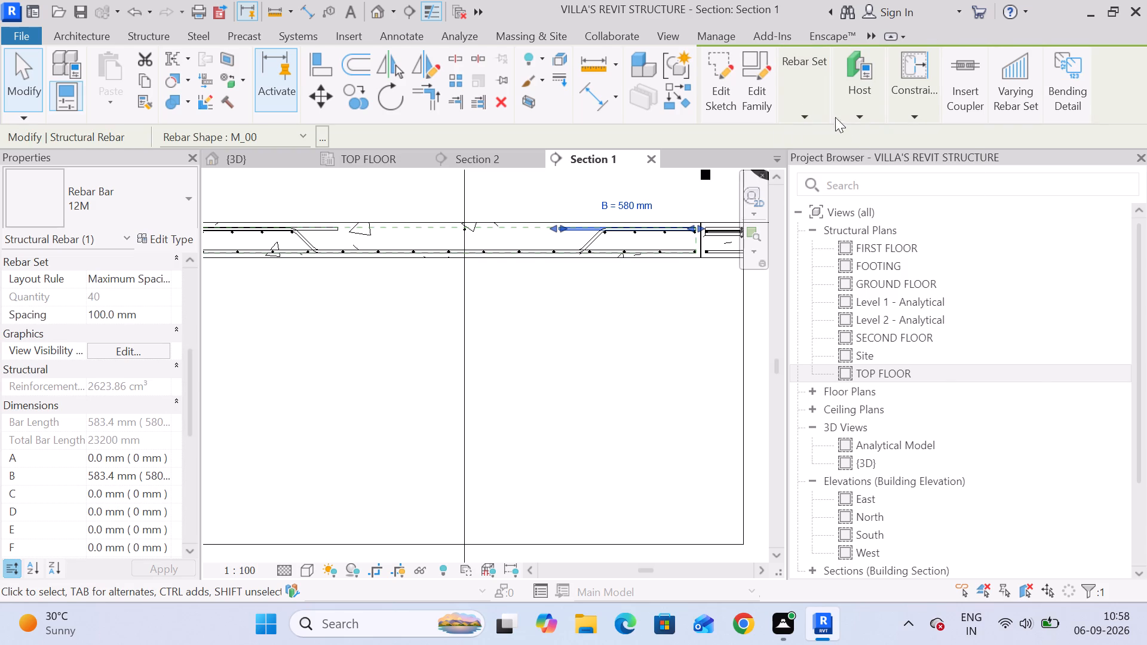
click(808, 118)
click(879, 176)
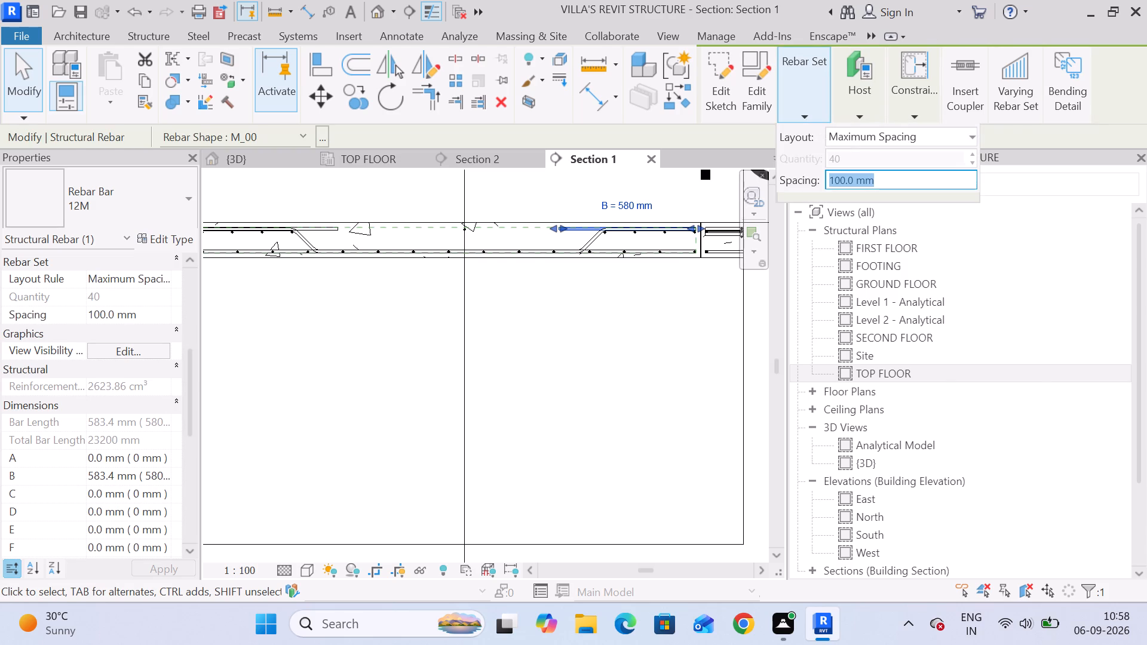
text(150)
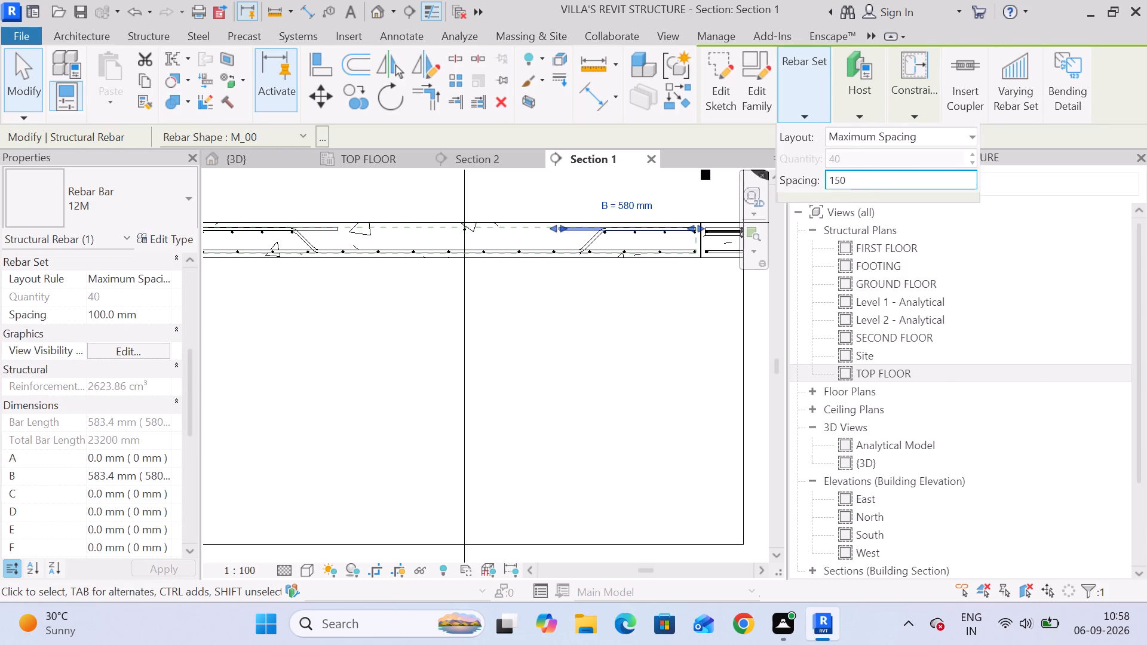
key(Return)
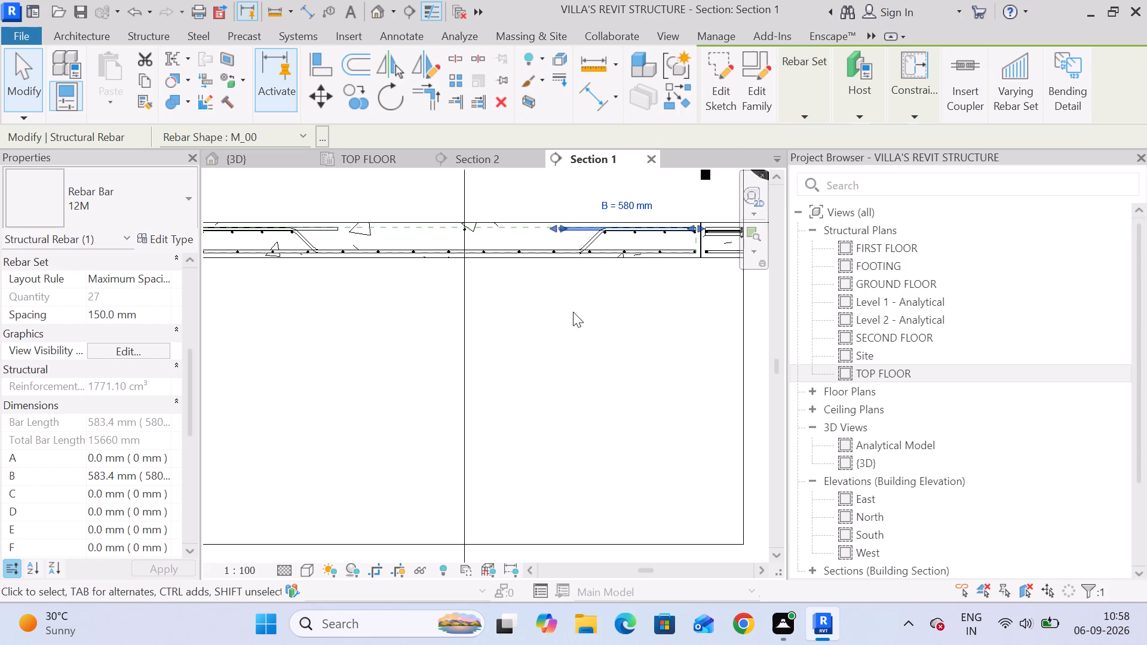
Set the left-hand shortened top bar's layout in Section 1 to Maximum Spacing at 150 mm.
click(332, 235)
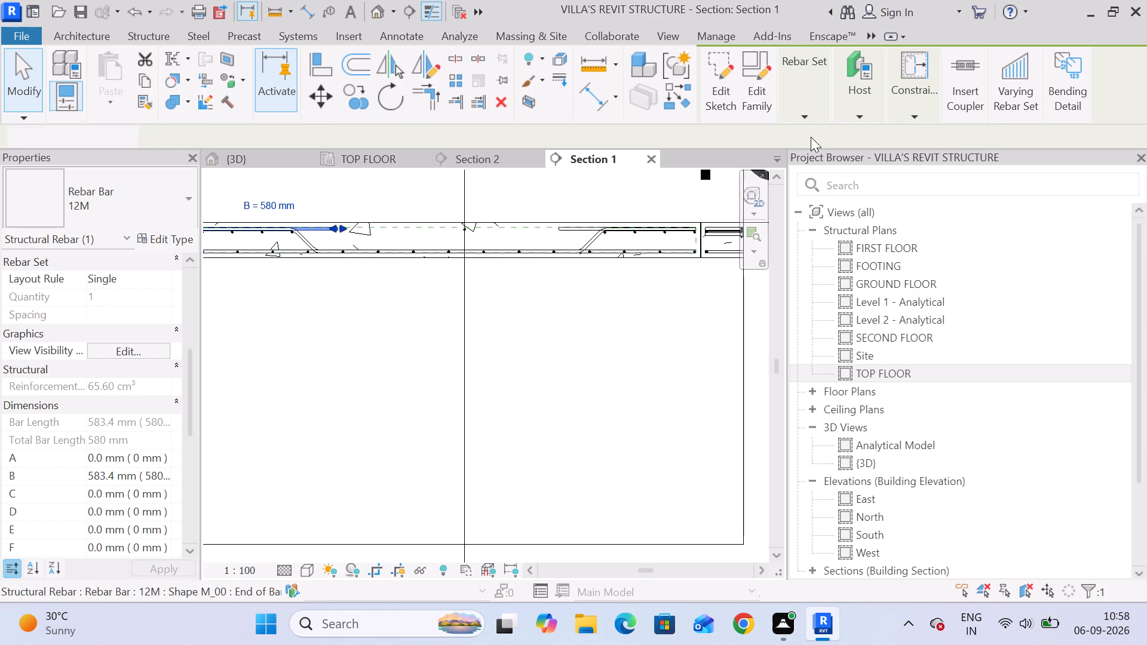
click(805, 120)
click(886, 140)
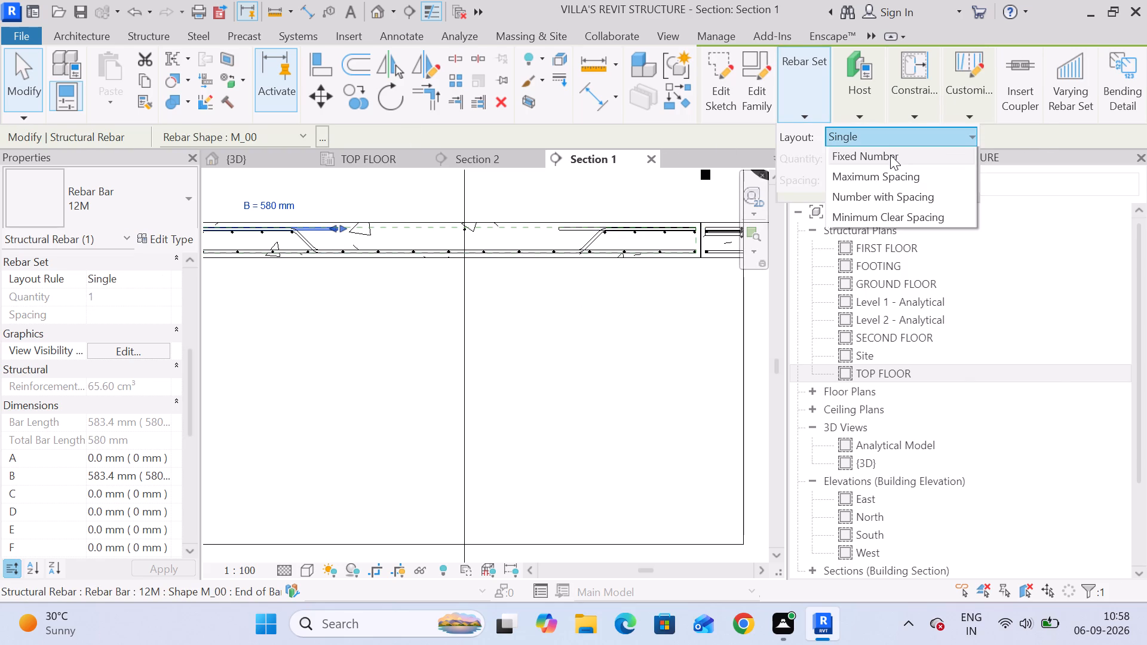
click(885, 202)
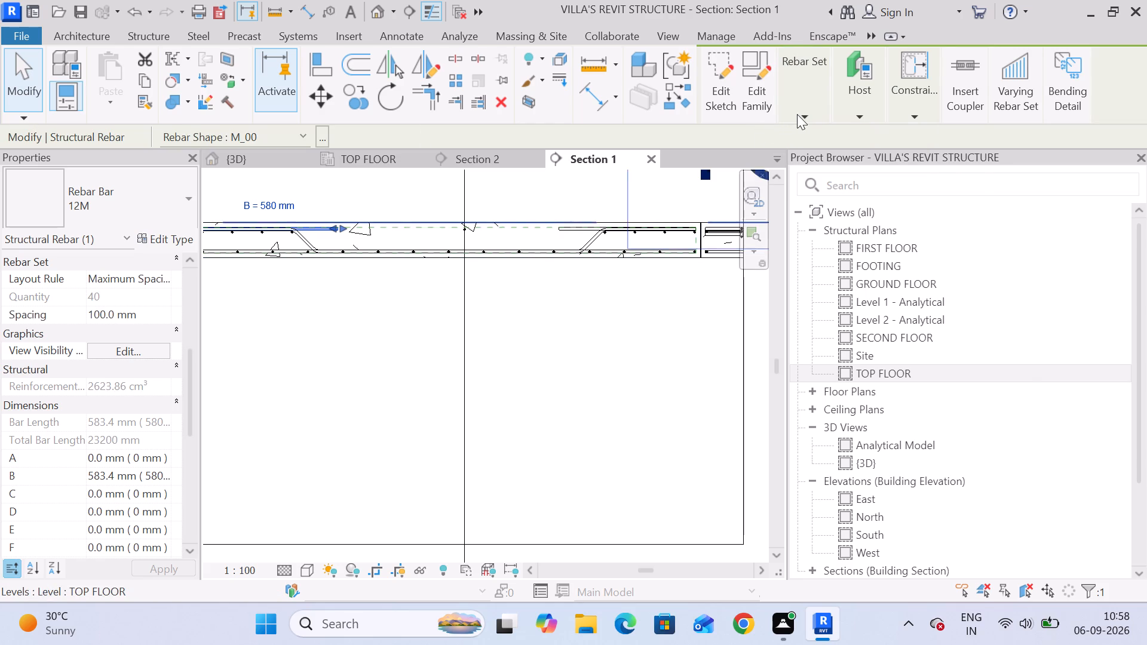
click(797, 114)
click(878, 184)
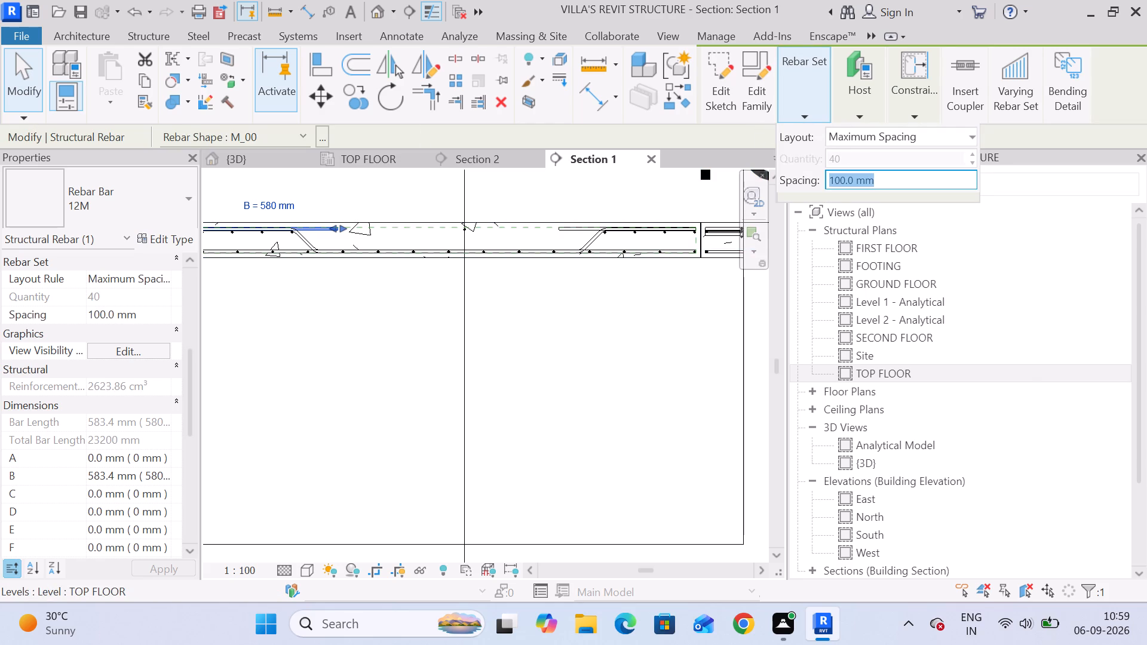
text(150)
key(Return)
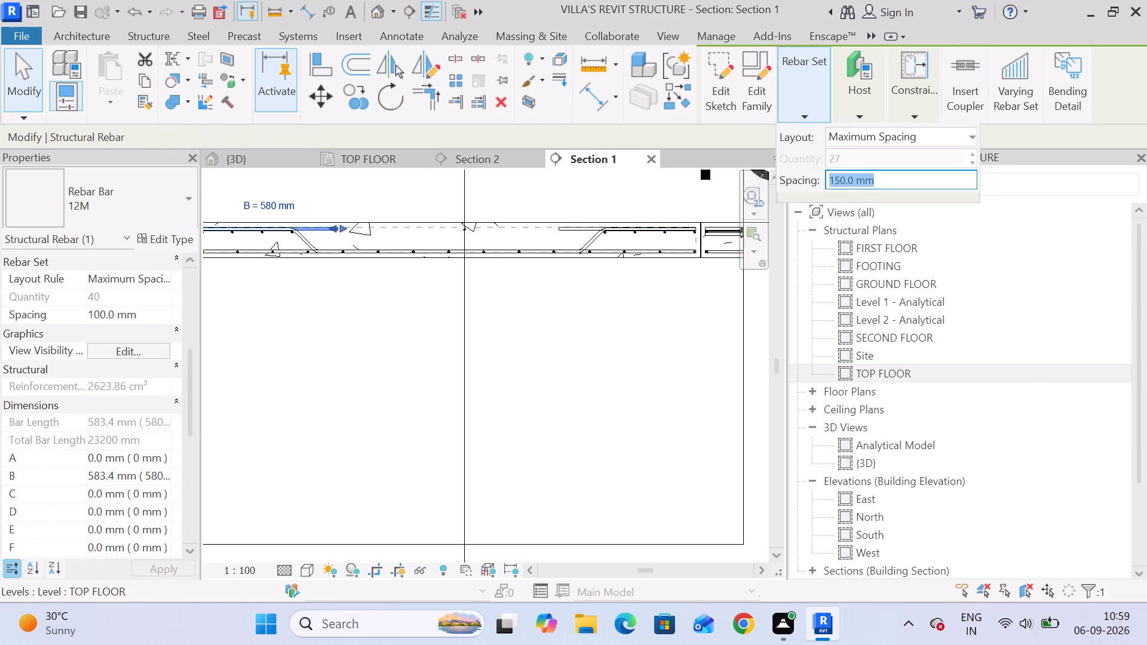
click(507, 331)
Shorten the straight top bar in Section 2 from its right end to about 980 mm, just past the left cranked bend.
scroll(530, 273, down, 3)
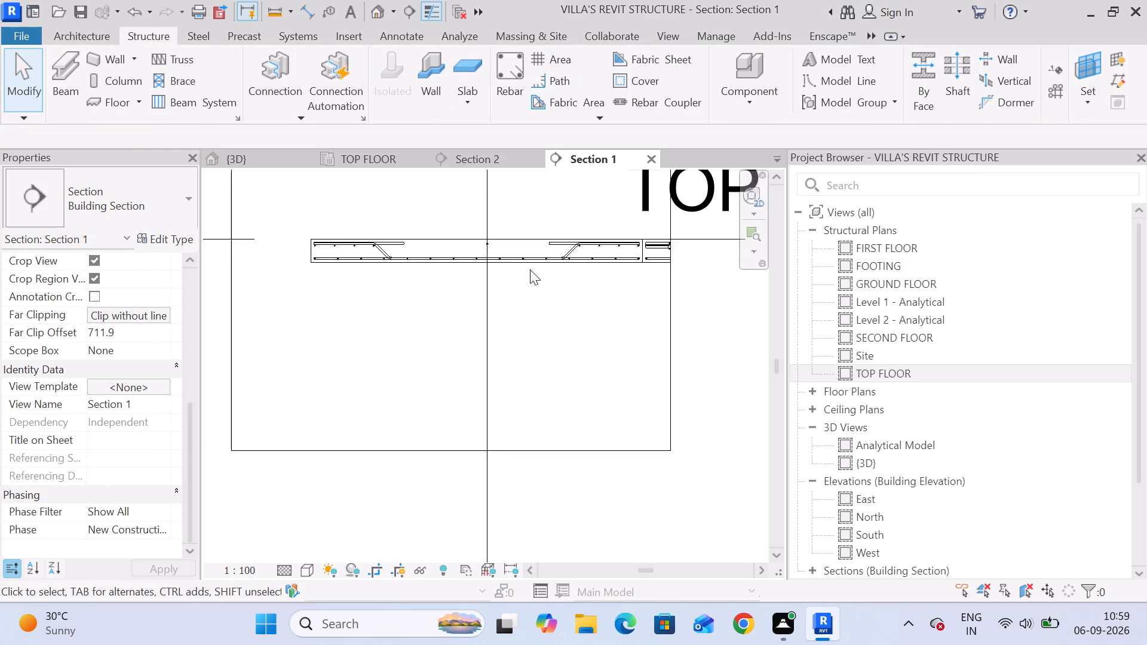
scroll(530, 269, down, 1)
click(476, 164)
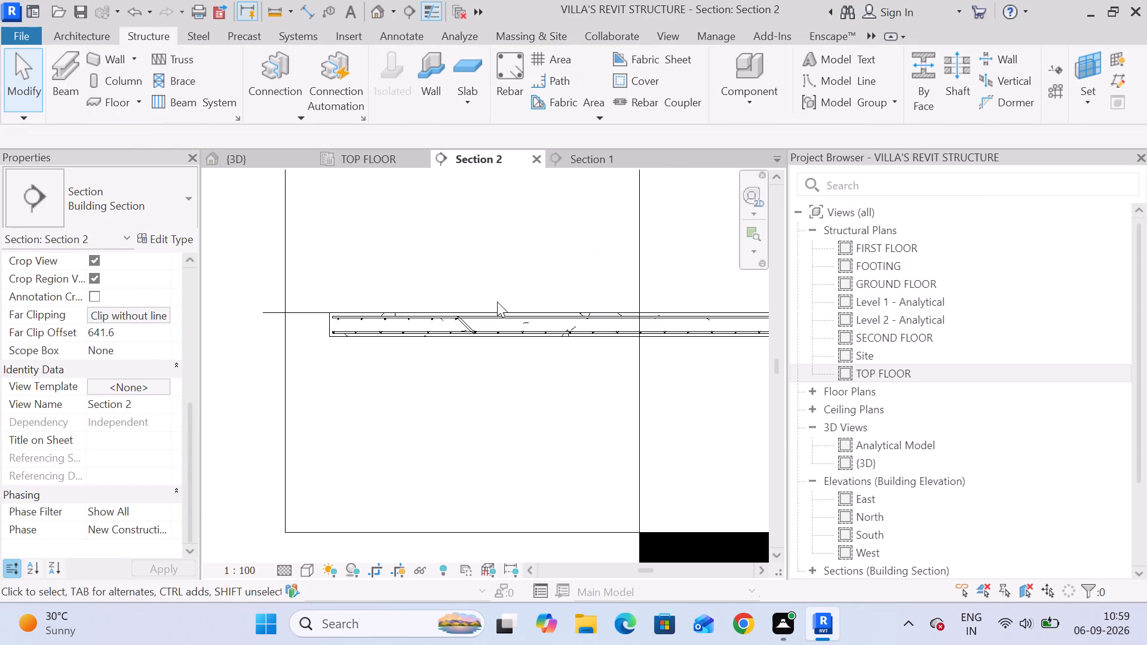
click(503, 317)
middle_drag(608, 374, 545, 331)
scroll(543, 330, down, 5)
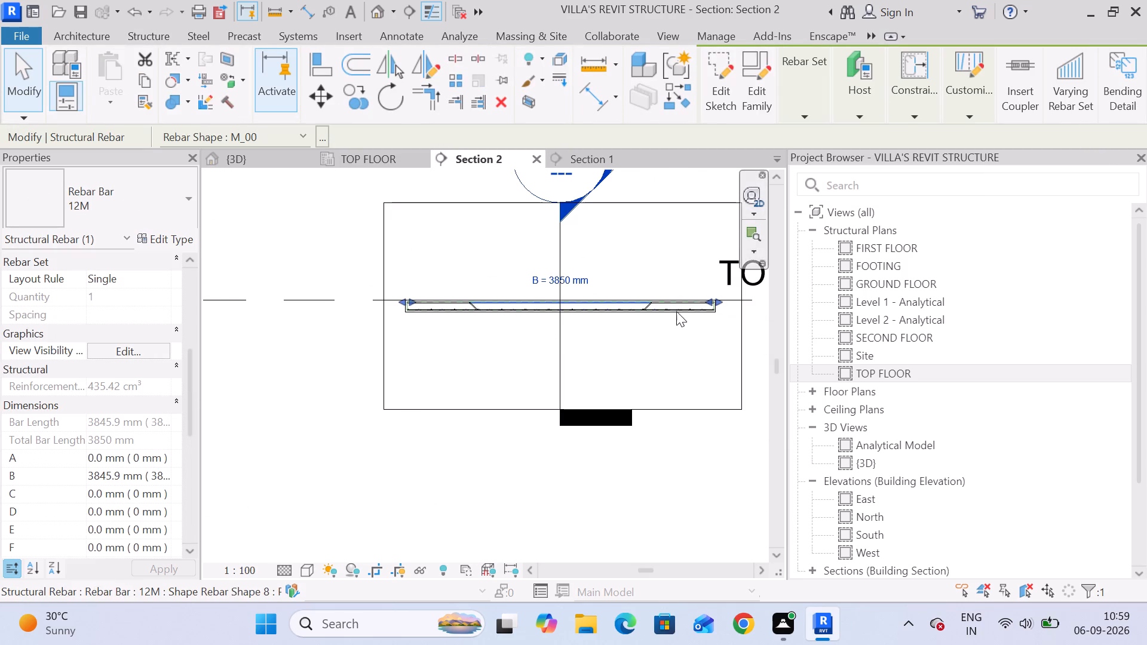
scroll(683, 310, up, 3)
drag(723, 299, 382, 313)
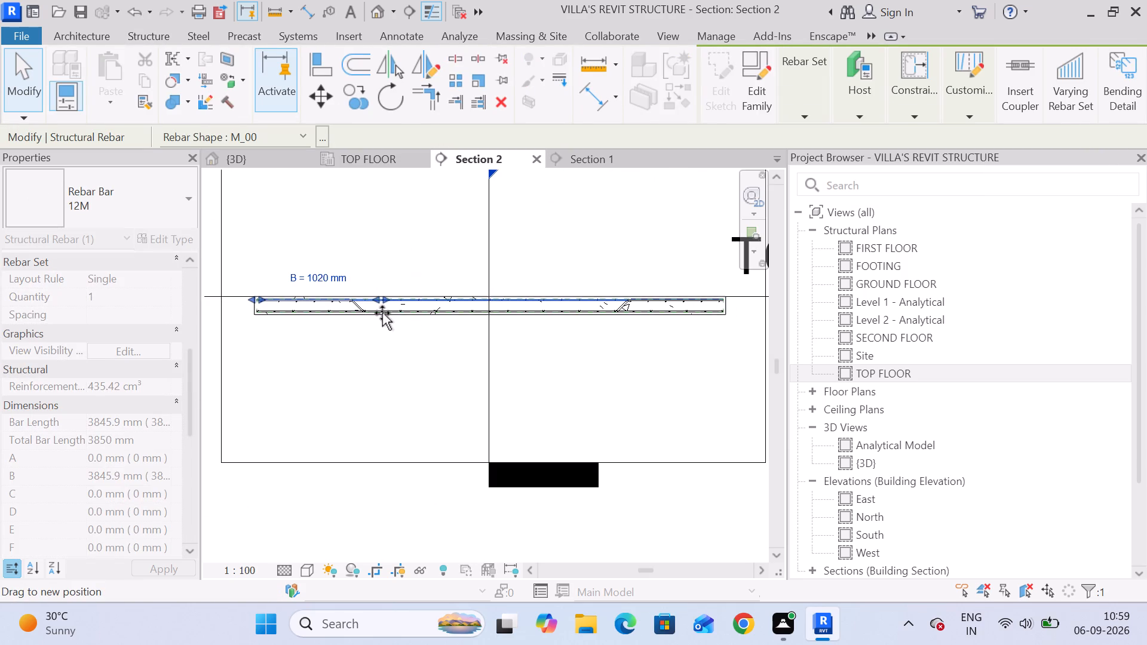
drag(382, 313, 375, 314)
scroll(371, 306, up, 7)
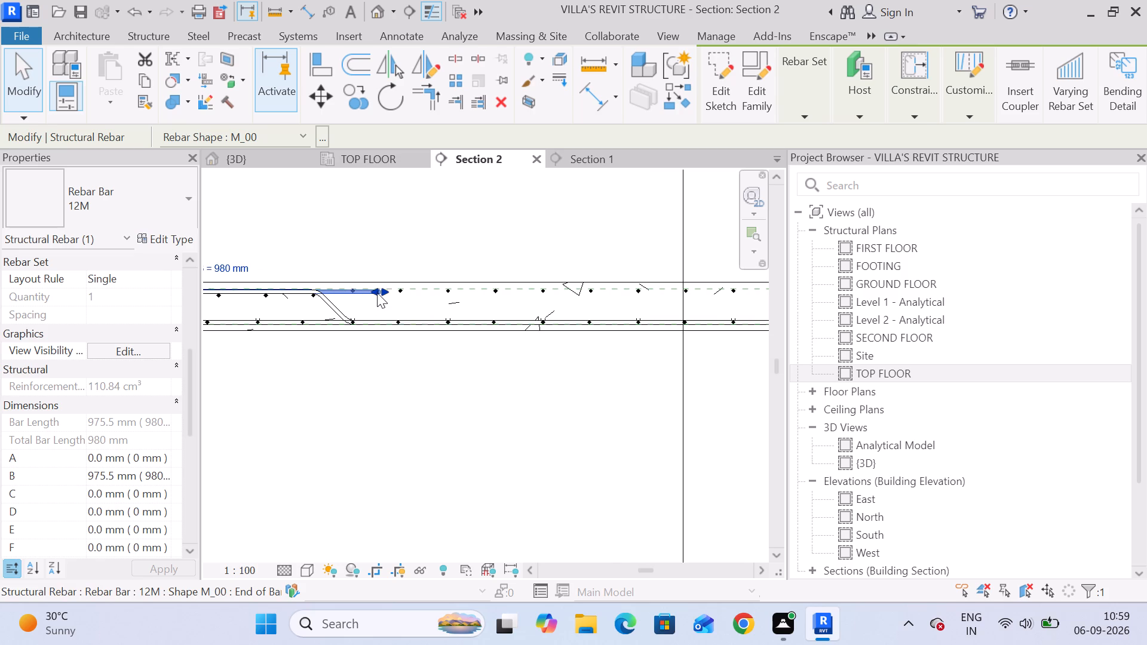
click(377, 291)
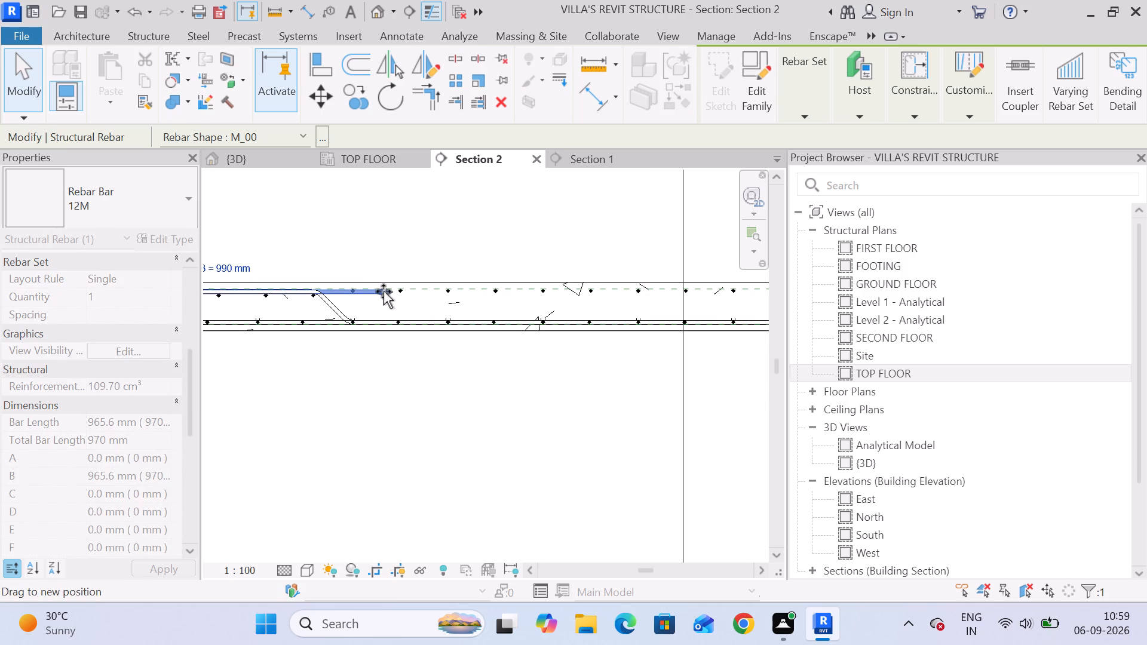
click(384, 397)
scroll(381, 340, down, 6)
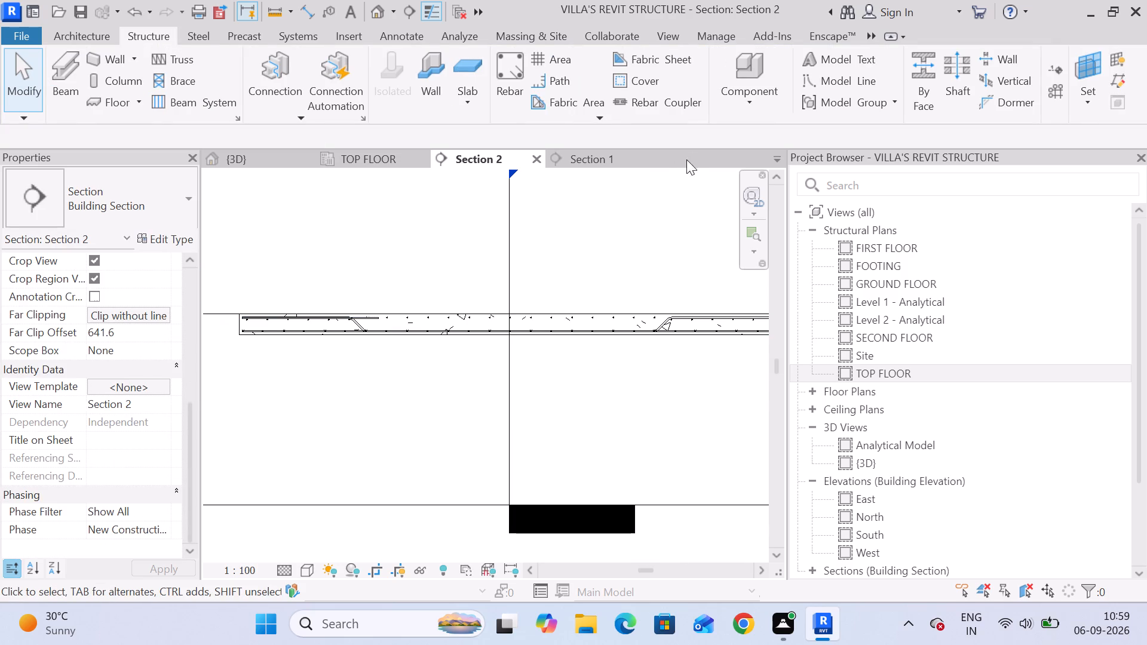
Set the left-hand shortened top bar's layout in Section 2 to Maximum Spacing at 150 mm.
click(362, 314)
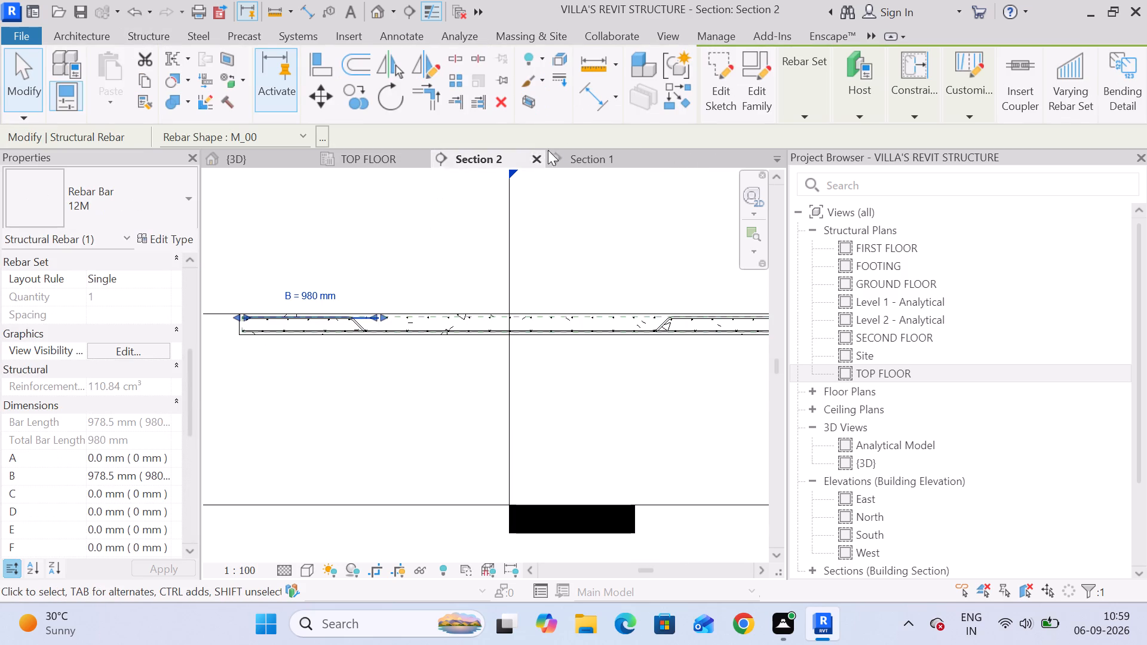
click(824, 109)
click(847, 151)
click(852, 143)
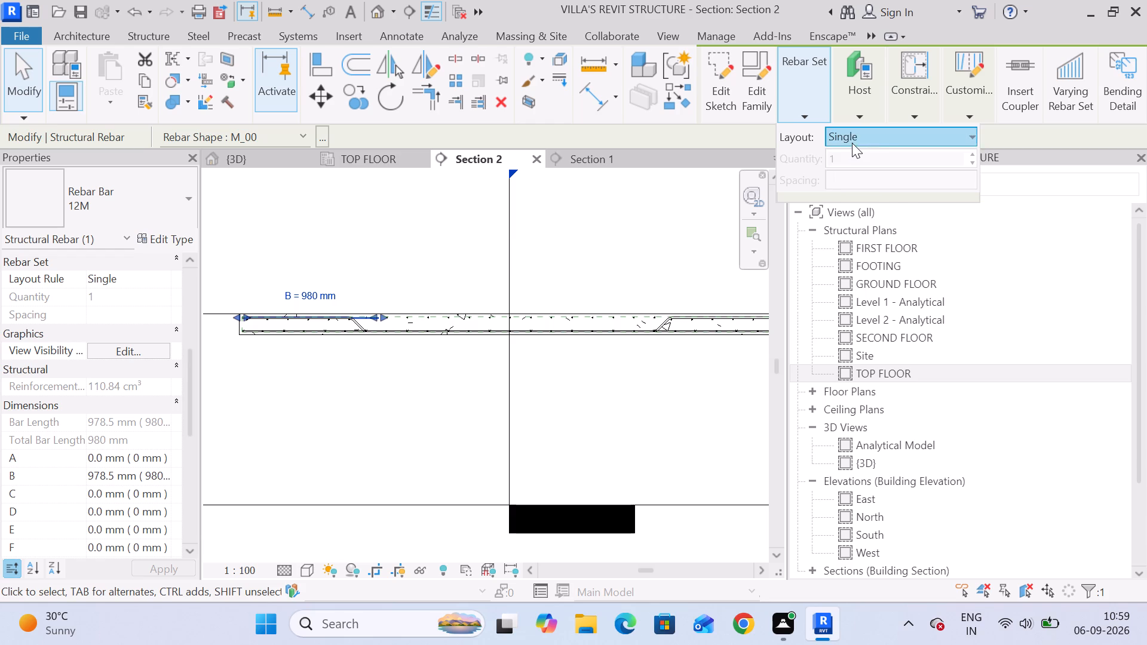
click(859, 177)
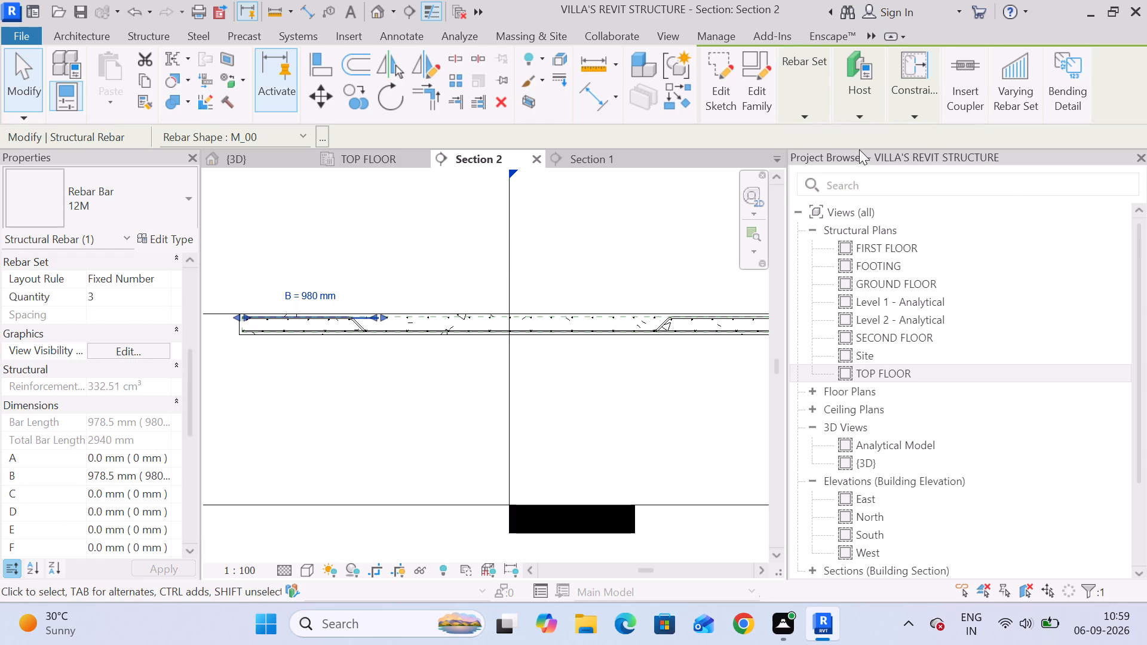
click(814, 122)
click(860, 143)
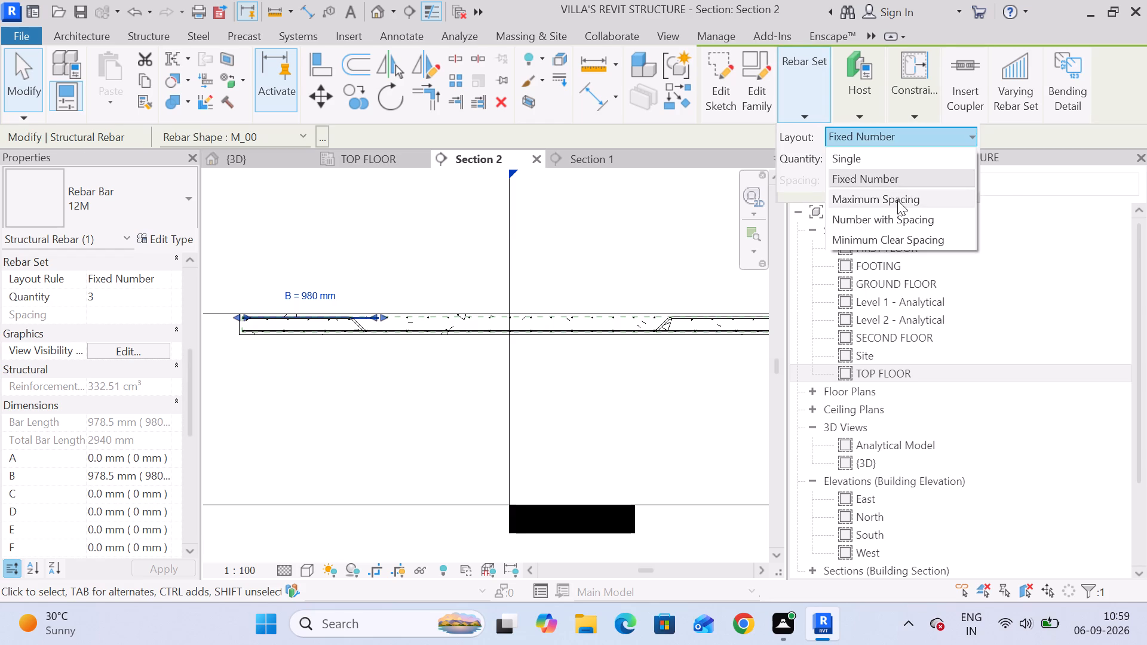
click(897, 200)
click(888, 179)
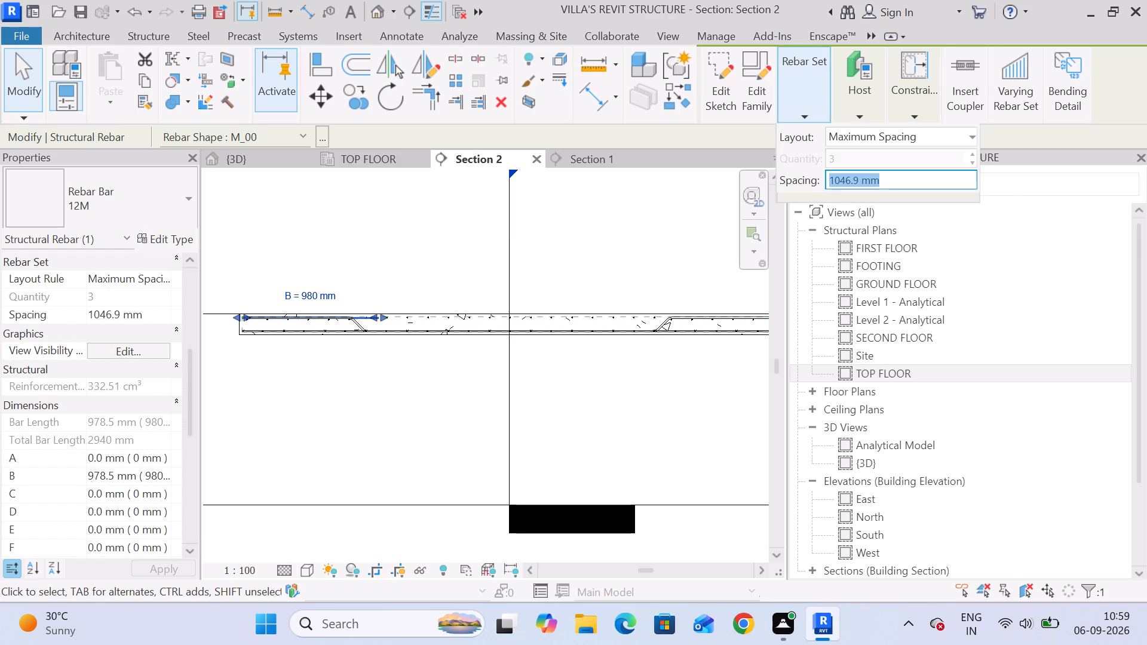
key(1)
key(5)
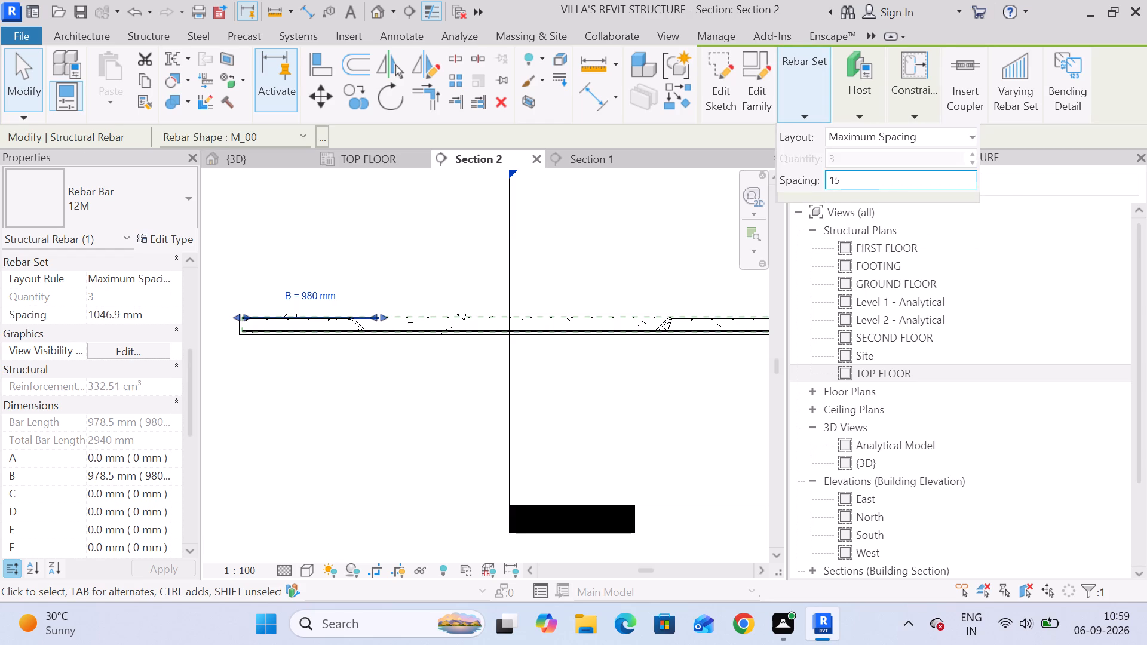
key(0)
key(Return)
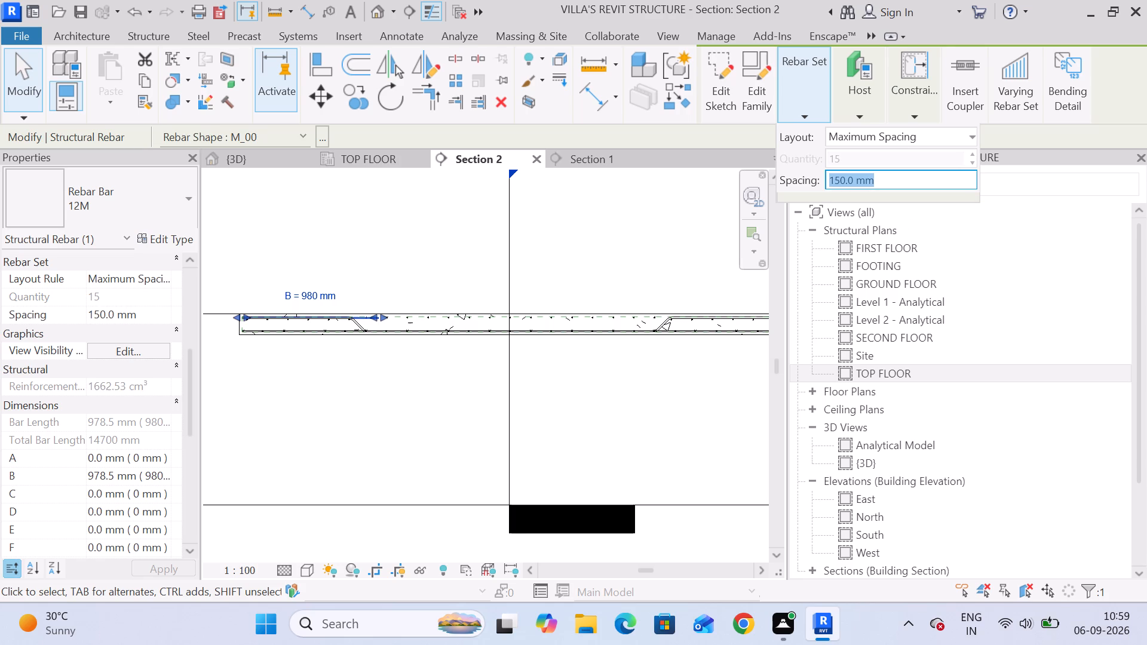
Change the maximum spacing of the left-hand top bar set in Section 2 to 300 mm.
click(893, 185)
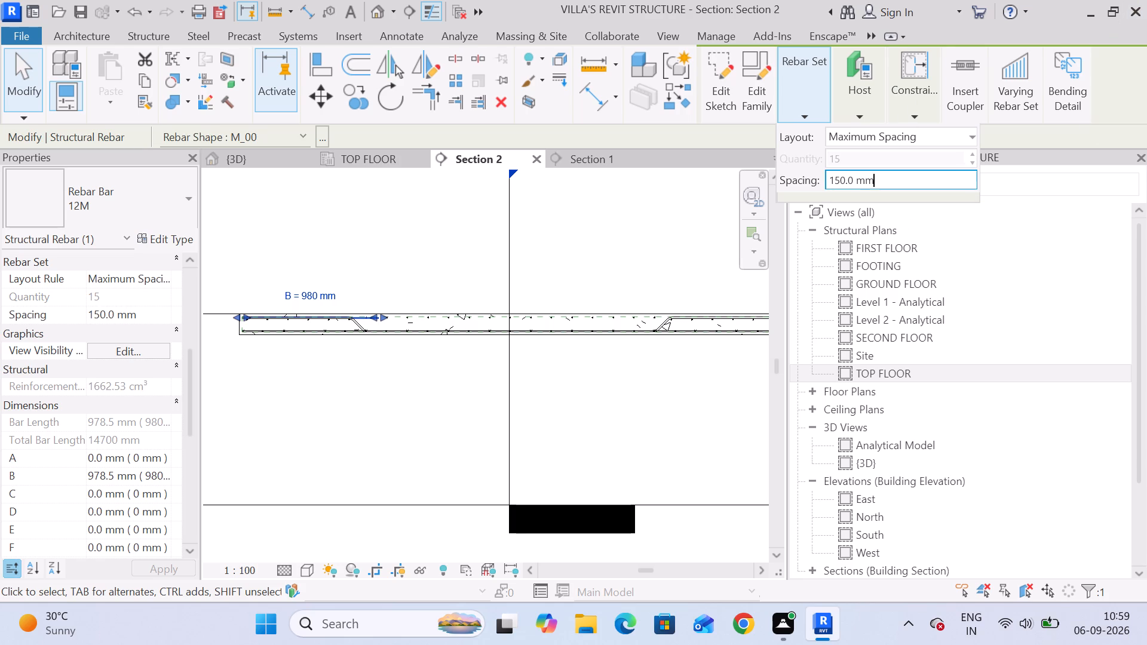
key(BackSpace)
key(BackSpace)
key(BackSpace)
key(BackSpace)
key(BackSpace)
key(BackSpace)
key(BackSpace)
key(BackSpace)
key(BackSpace)
key(BackSpace)
key(BackSpace)
key(BackSpace)
key(BackSpace)
key(BackSpace)
key(BackSpace)
key(BackSpace)
key(BackSpace)
text(300)
key(Return)
click(624, 276)
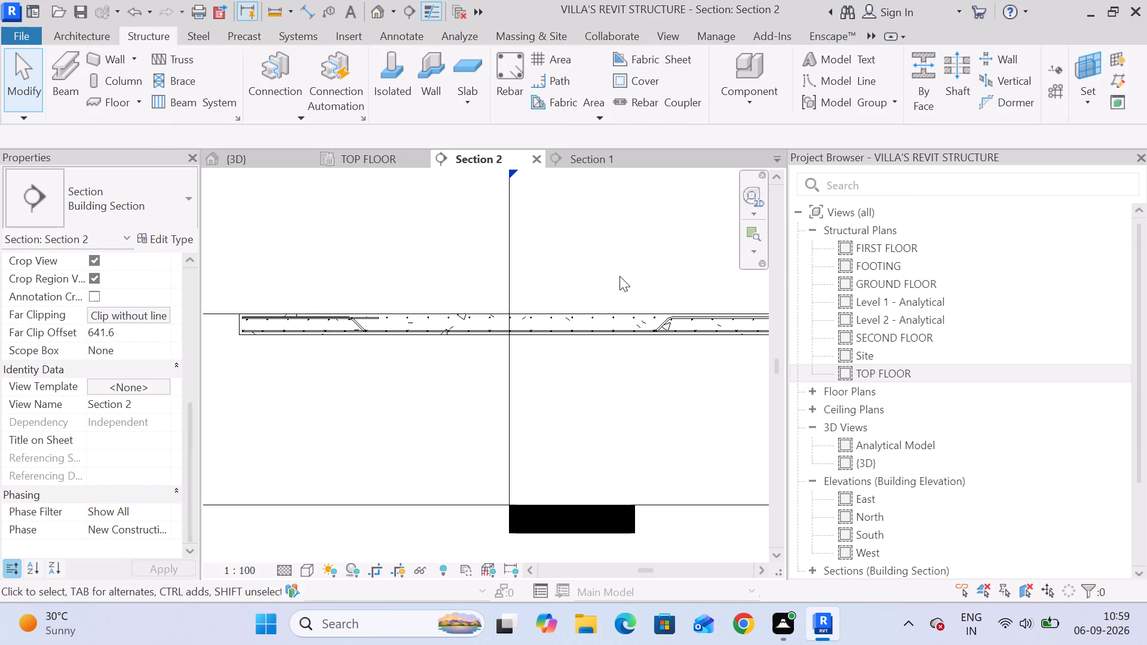
Mirror a copy of the left-hand top bar set about a vertical axis at the slab's midpoint in Section 2.
click(372, 318)
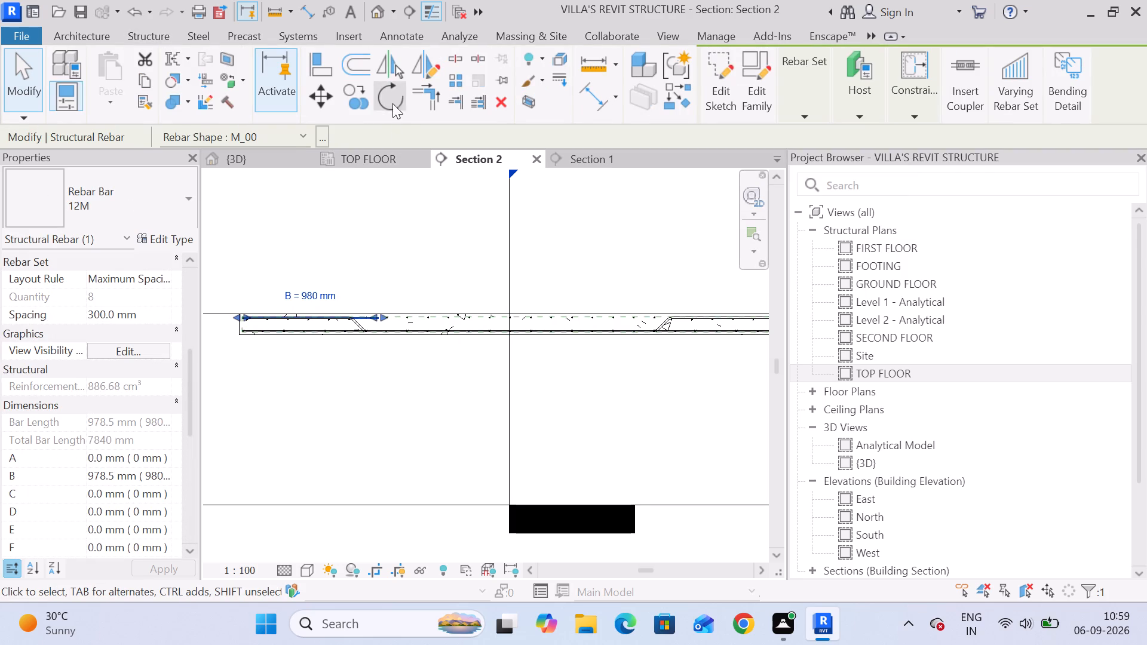
click(427, 63)
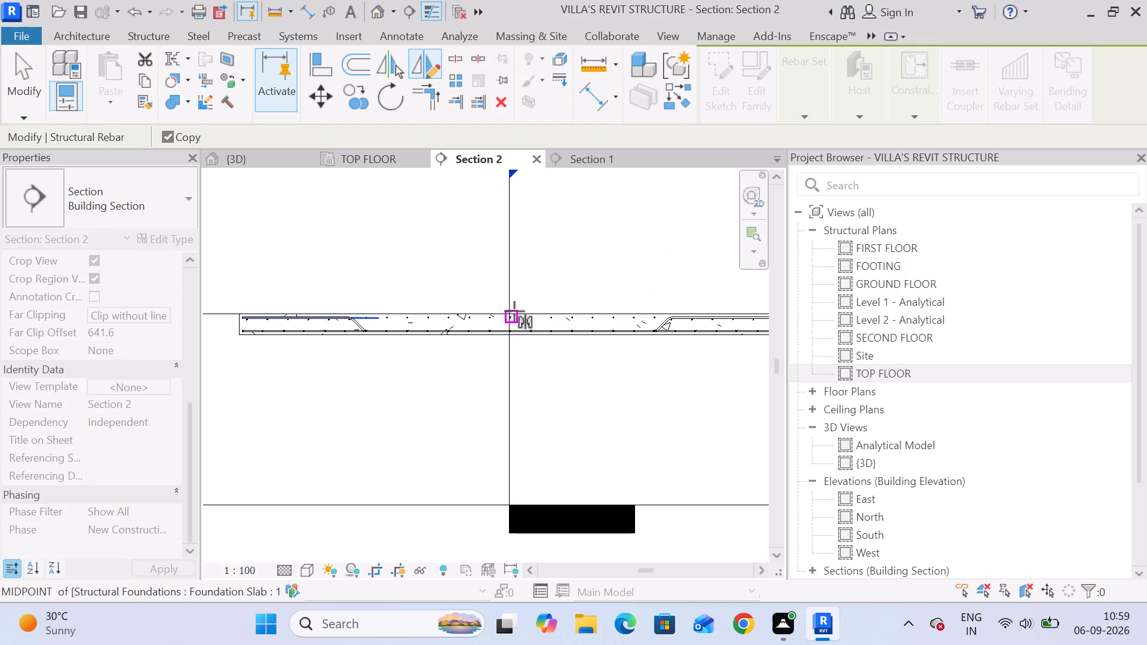
click(514, 309)
click(513, 352)
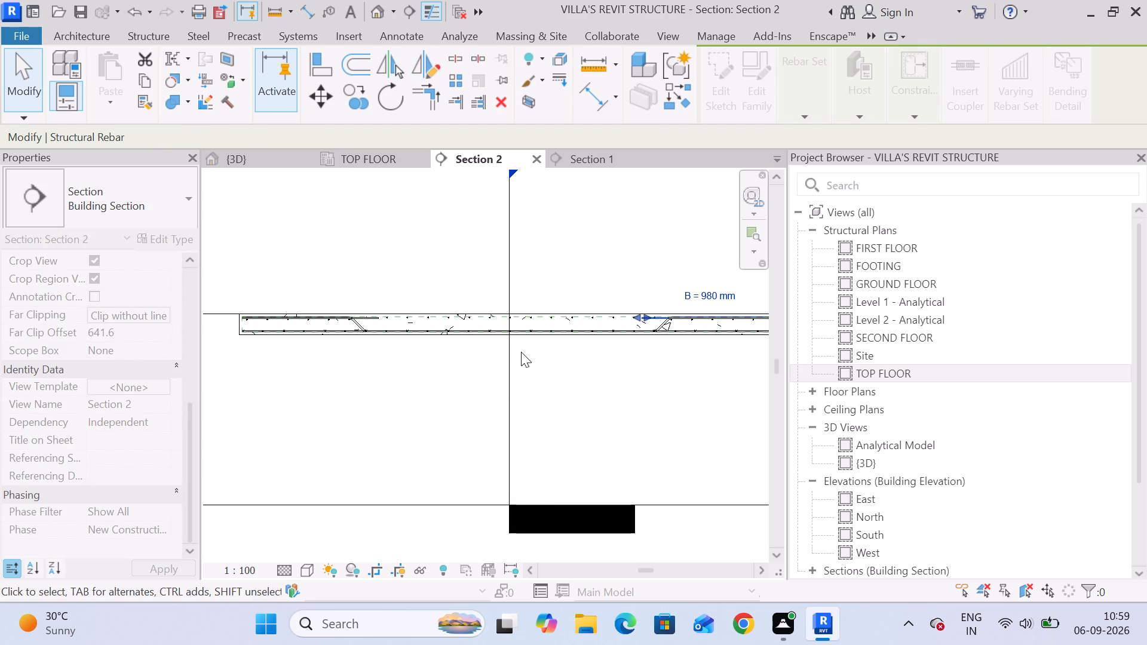
click(551, 349)
Set the left-hand top bar set's maximum spacing in Section 1 to 300 mm.
click(581, 162)
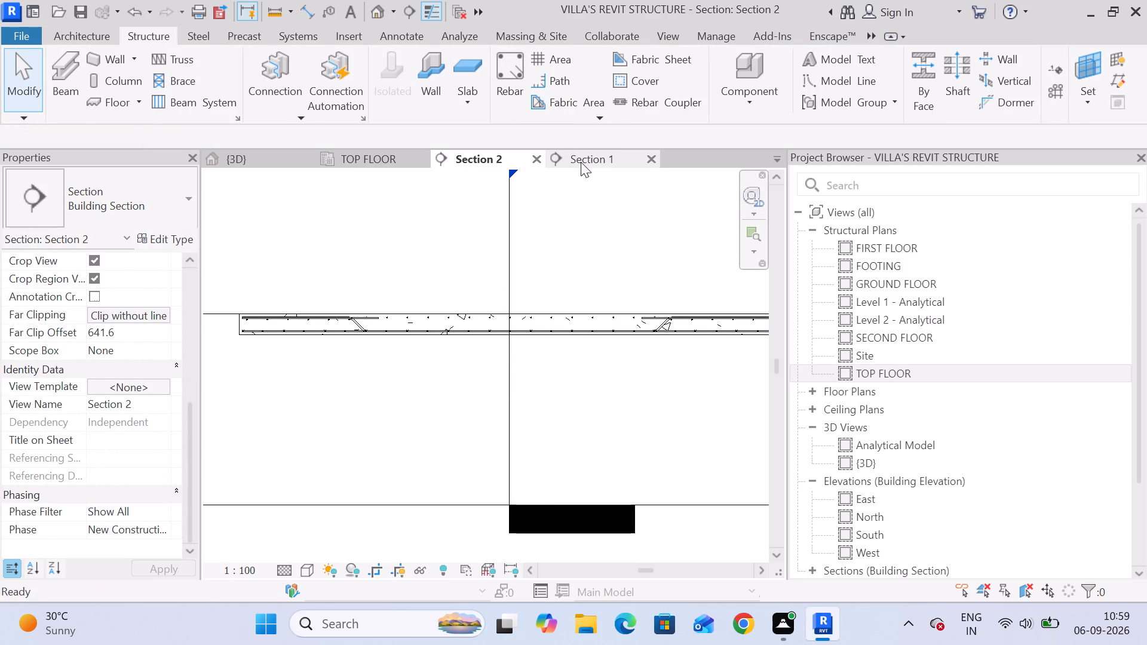
click(418, 248)
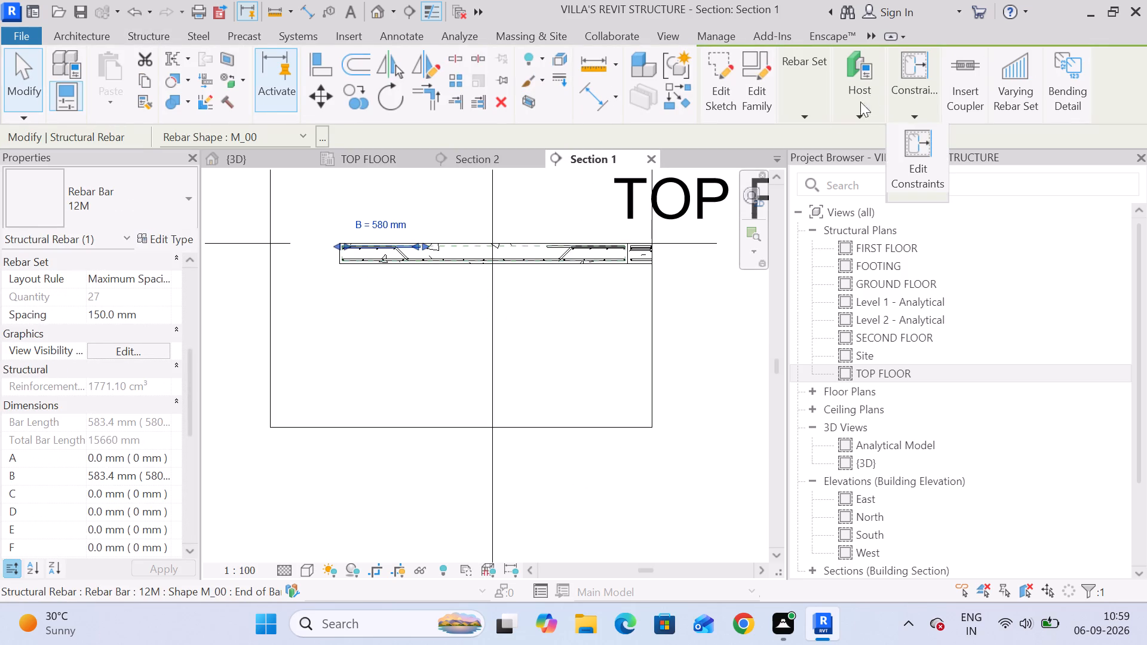
click(811, 110)
click(887, 179)
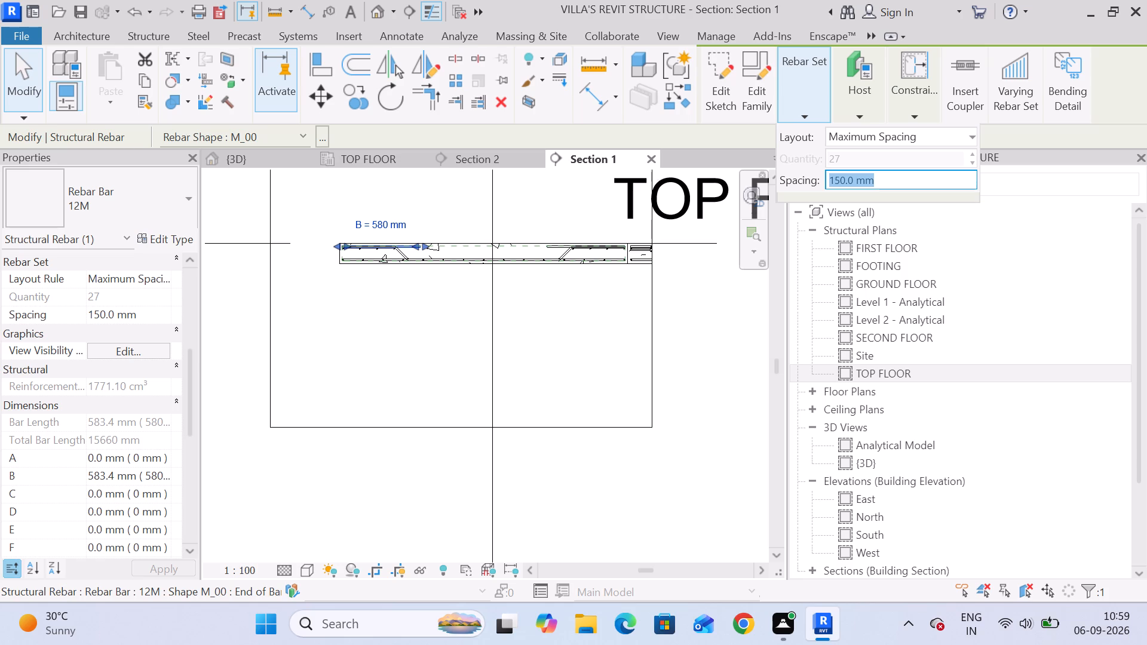
text(300)
key(Return)
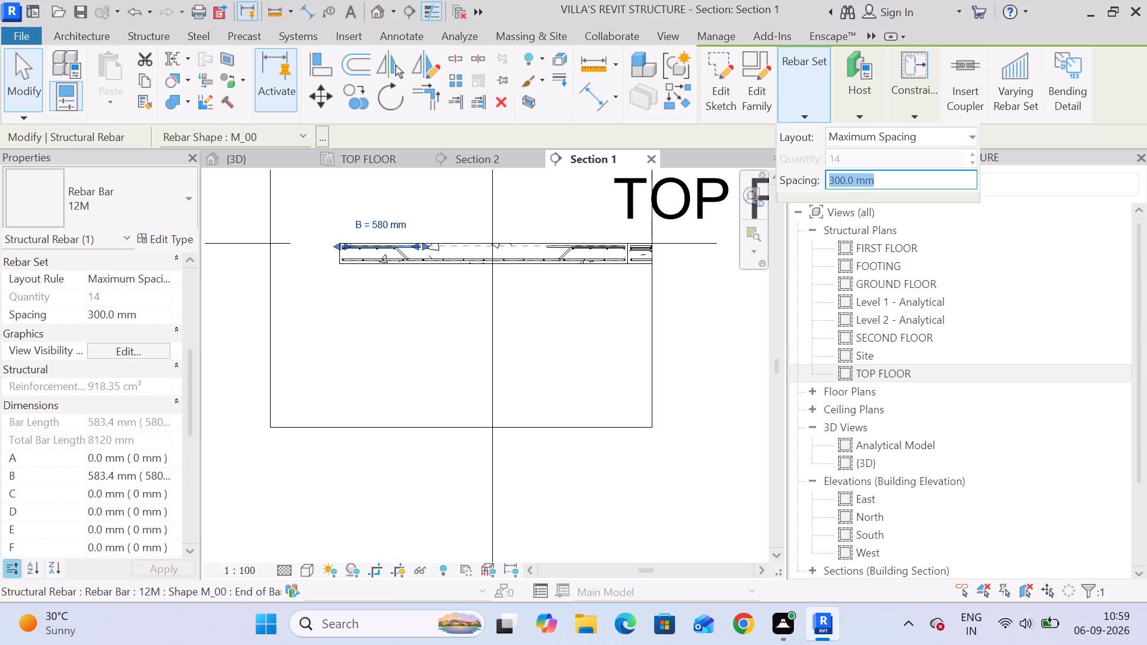
Set the right-hand top bar set's maximum spacing in Section 1 to 300 mm.
click(552, 244)
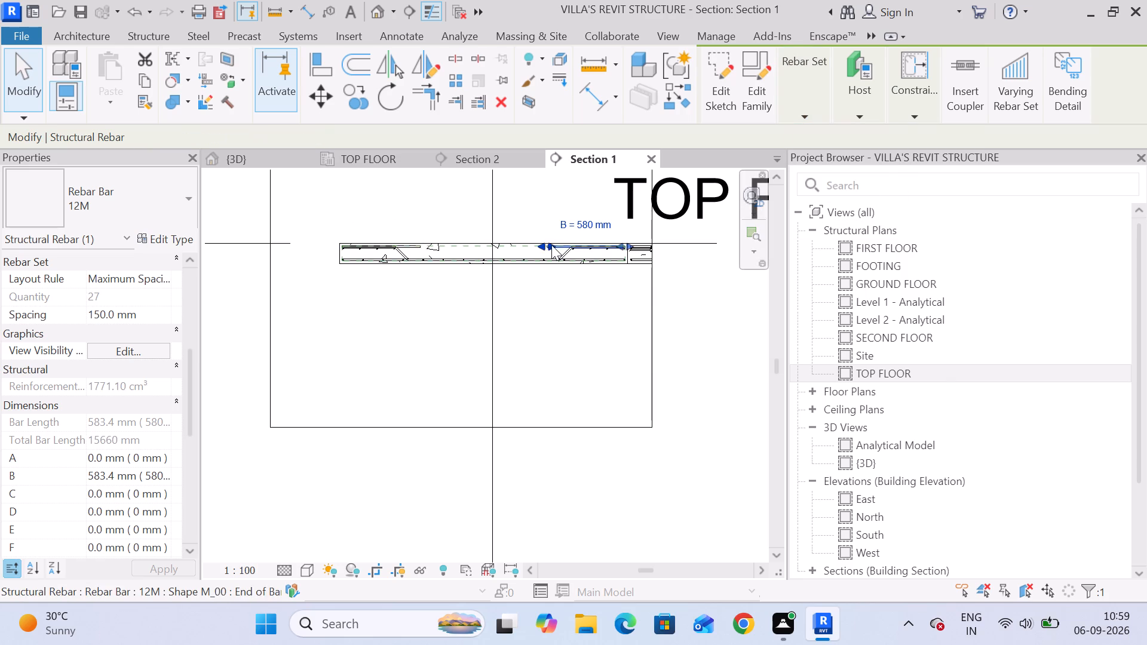
drag(784, 114, 790, 114)
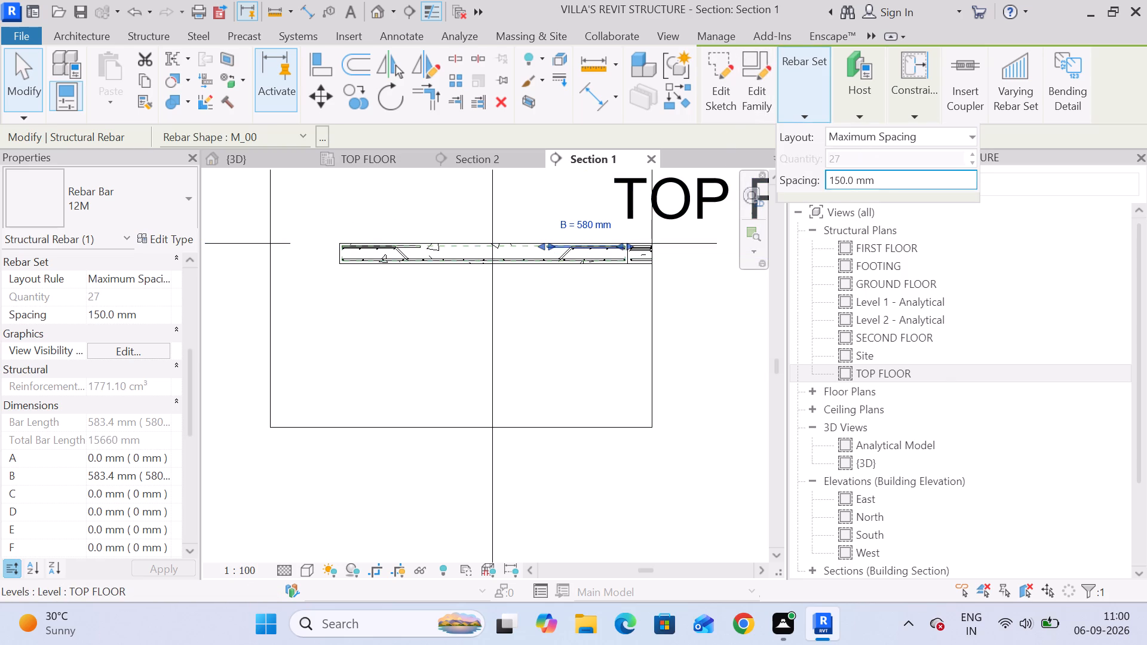
click(891, 186)
text(300)
key(Return)
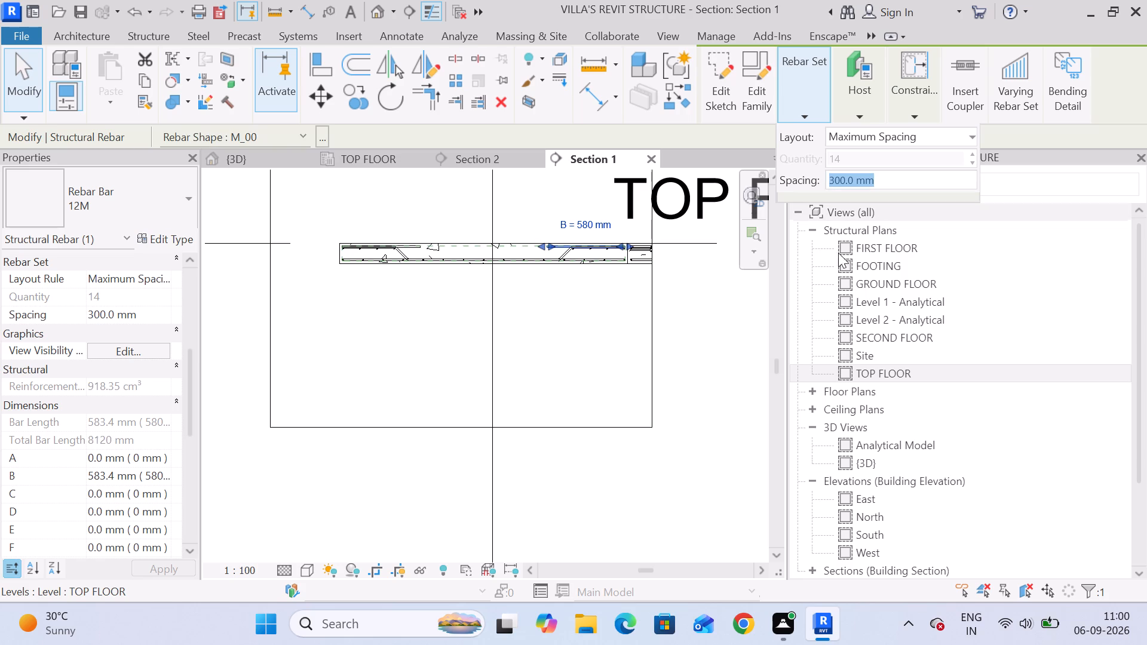
click(682, 355)
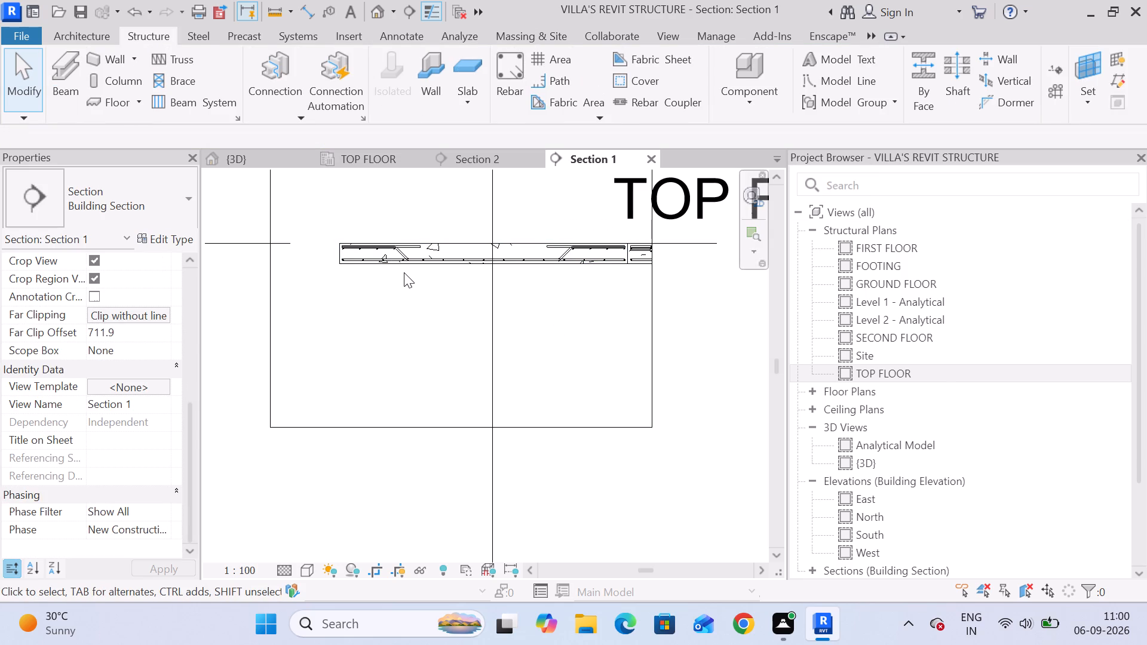
Check the rebar set spacing of the mirrored right-hand top bar in Section 2.
click(492, 167)
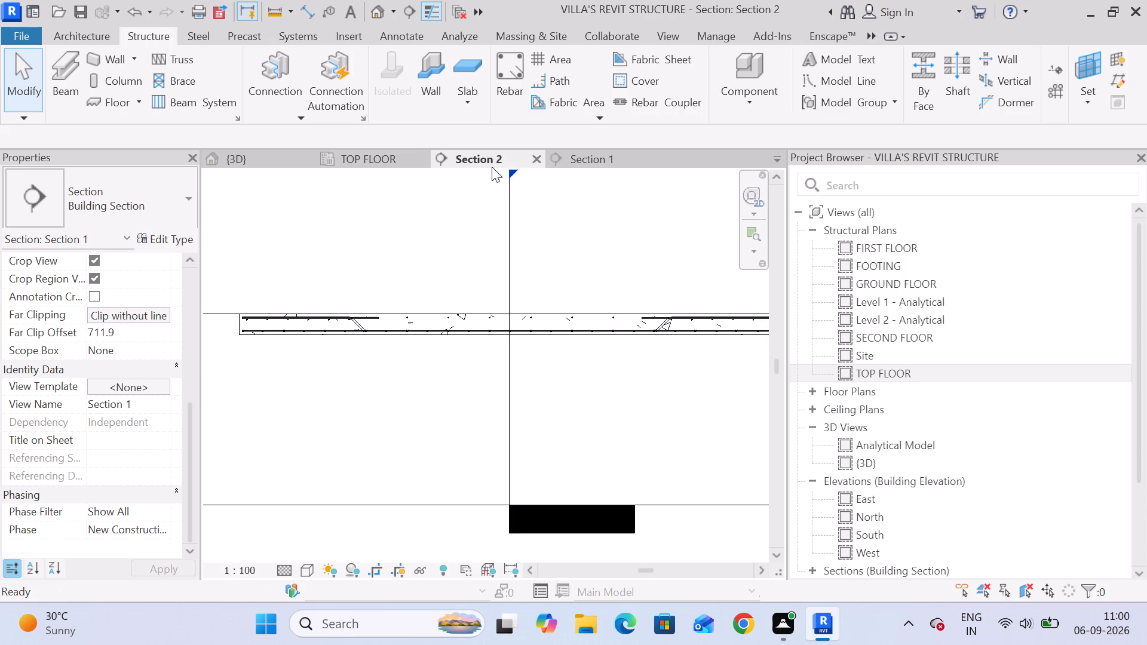
click(646, 319)
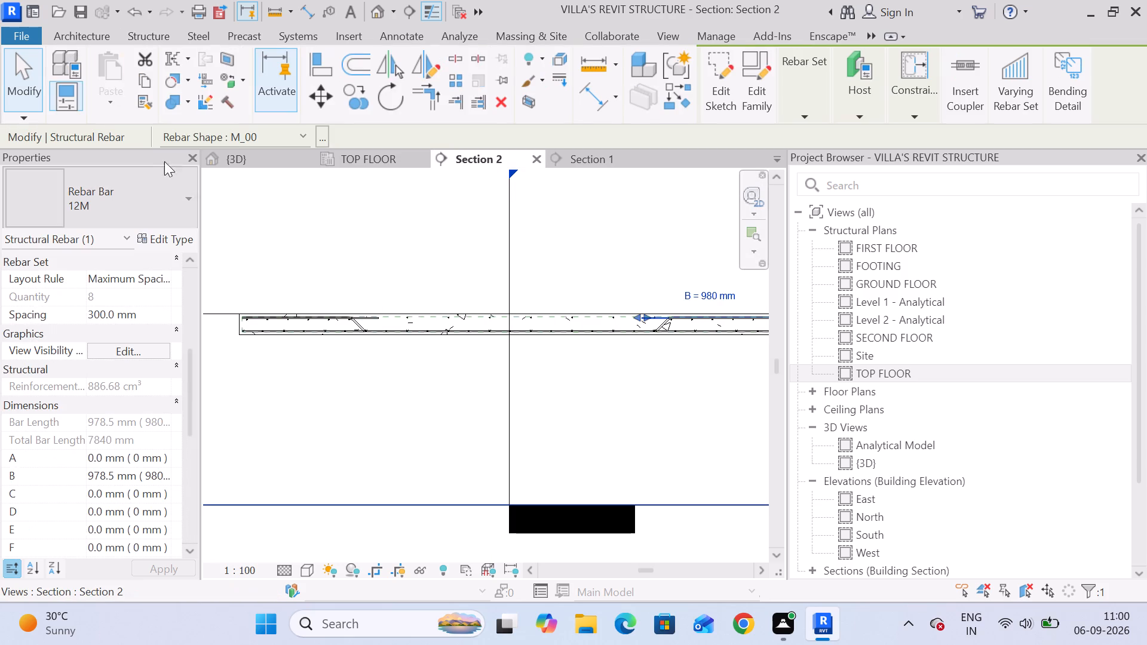
Switch to the TOP FLOOR structural plan and close the {3D} view.
click(386, 161)
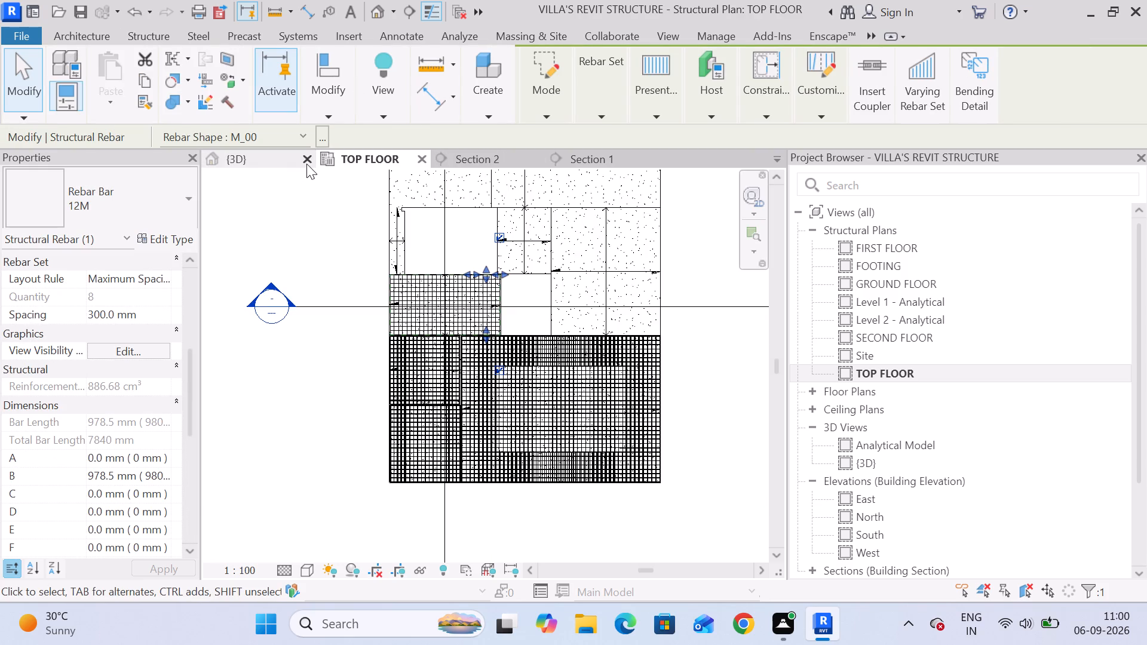
click(308, 159)
Show only the structural rebar of the slab panel crossed by the section line unobscured in TOP FLOOR structural plan, Analytical Model and {3D}.
scroll(441, 279, up, 3)
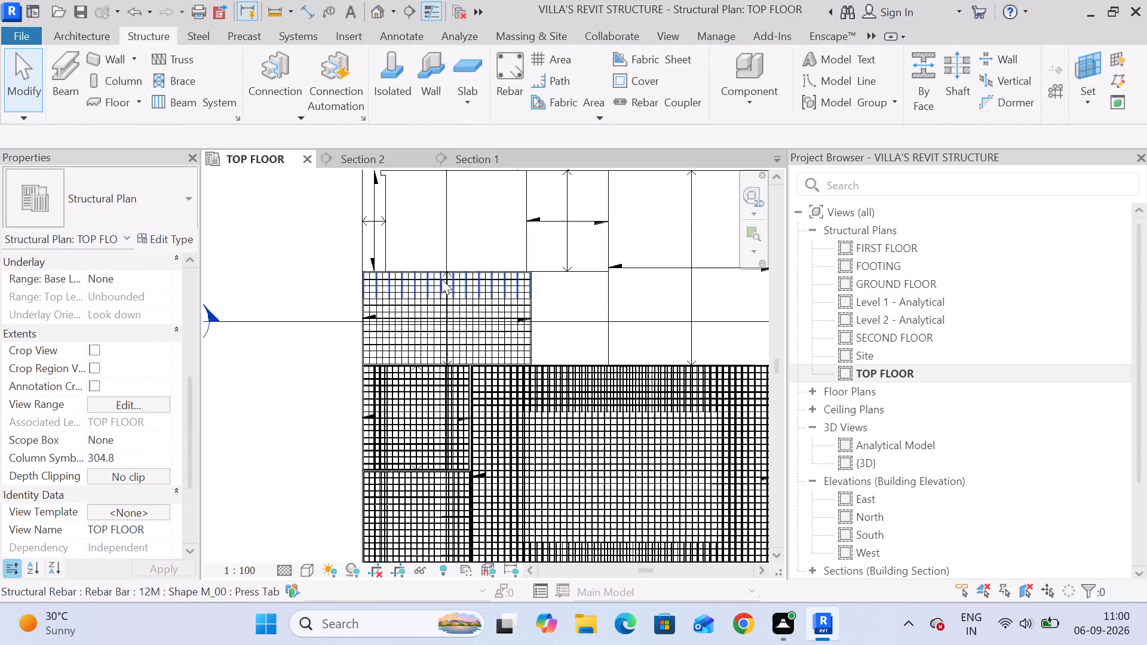
scroll(441, 279, up, 2)
scroll(355, 278, up, 8)
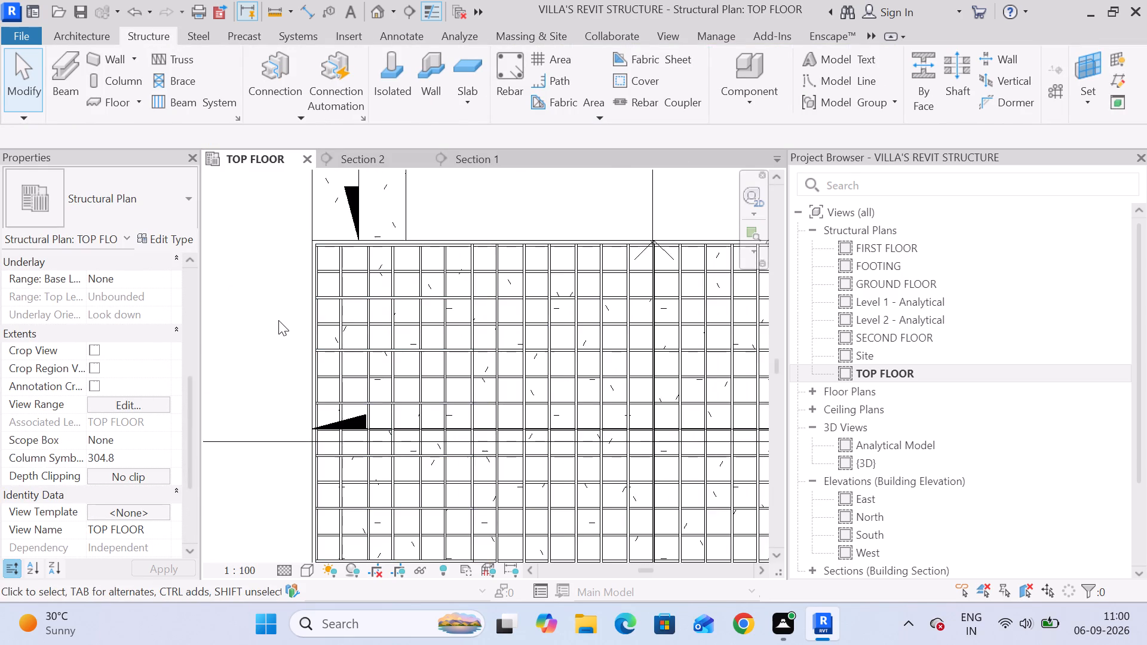
scroll(278, 320, down, 7)
scroll(574, 400, down, 3)
click(582, 396)
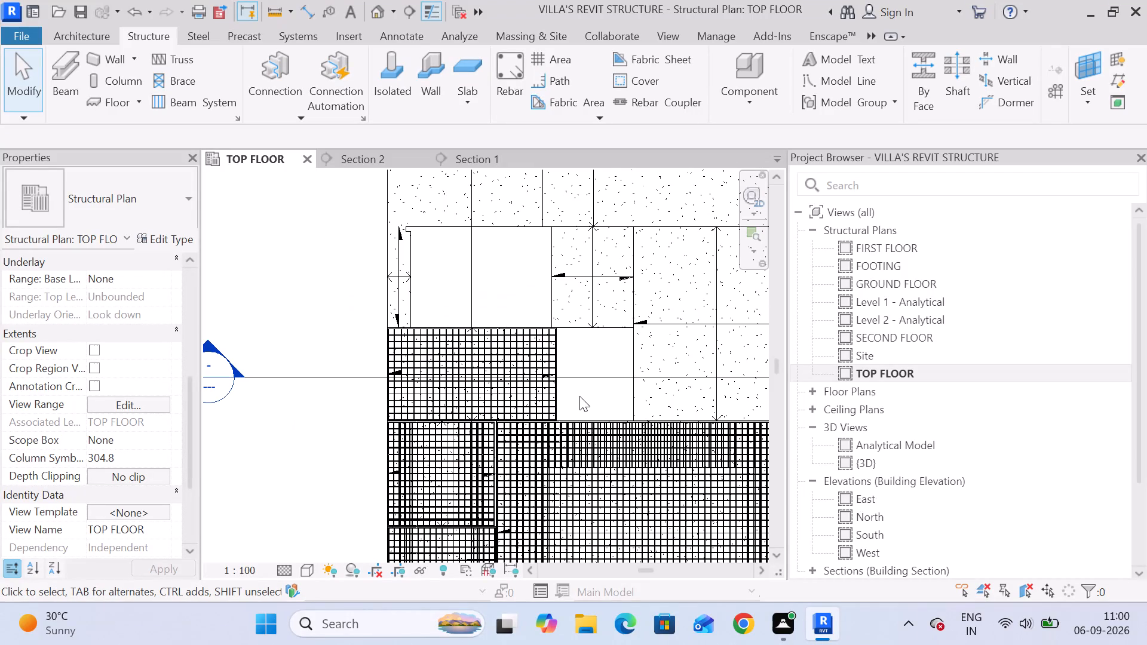
drag(352, 310, 569, 443)
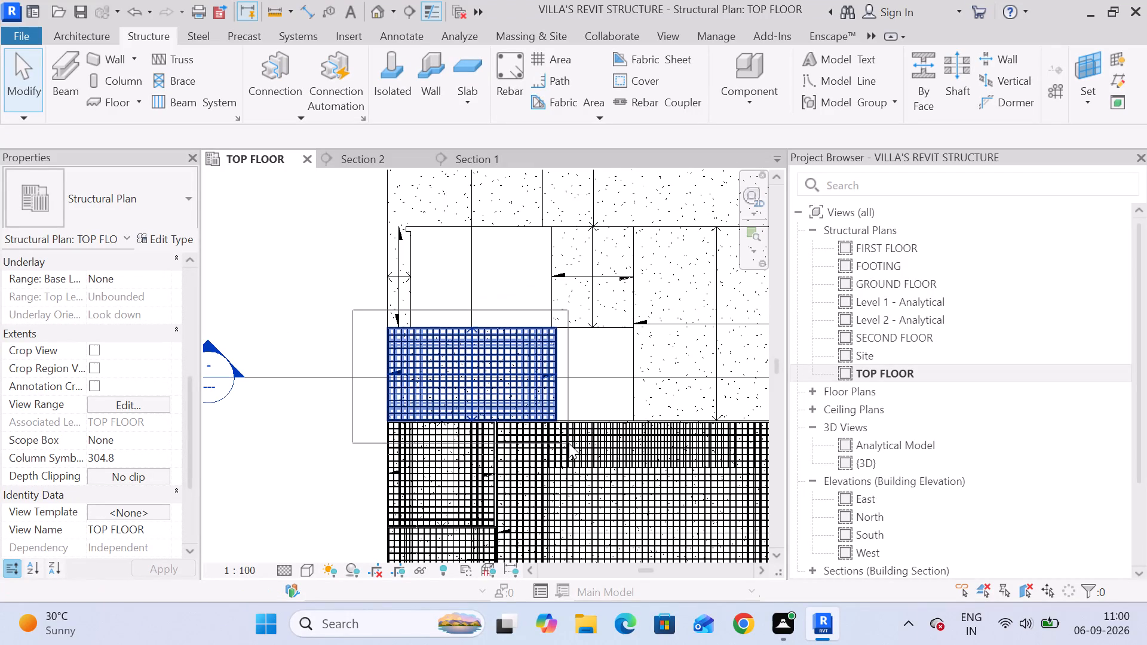
drag(569, 443, 572, 435)
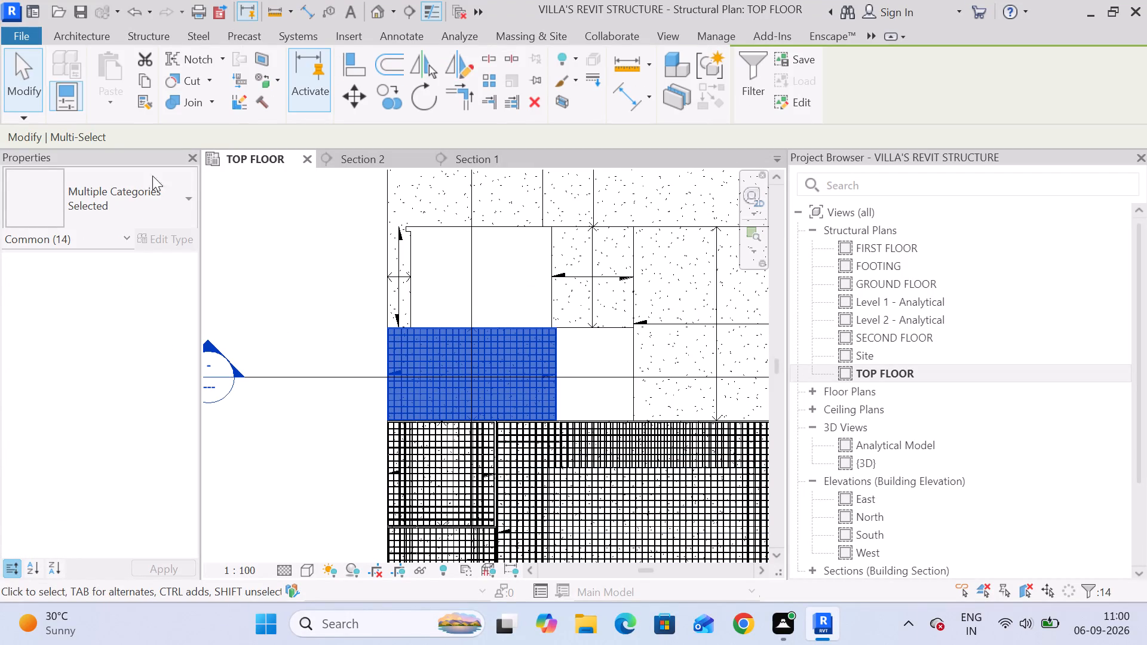
click(749, 69)
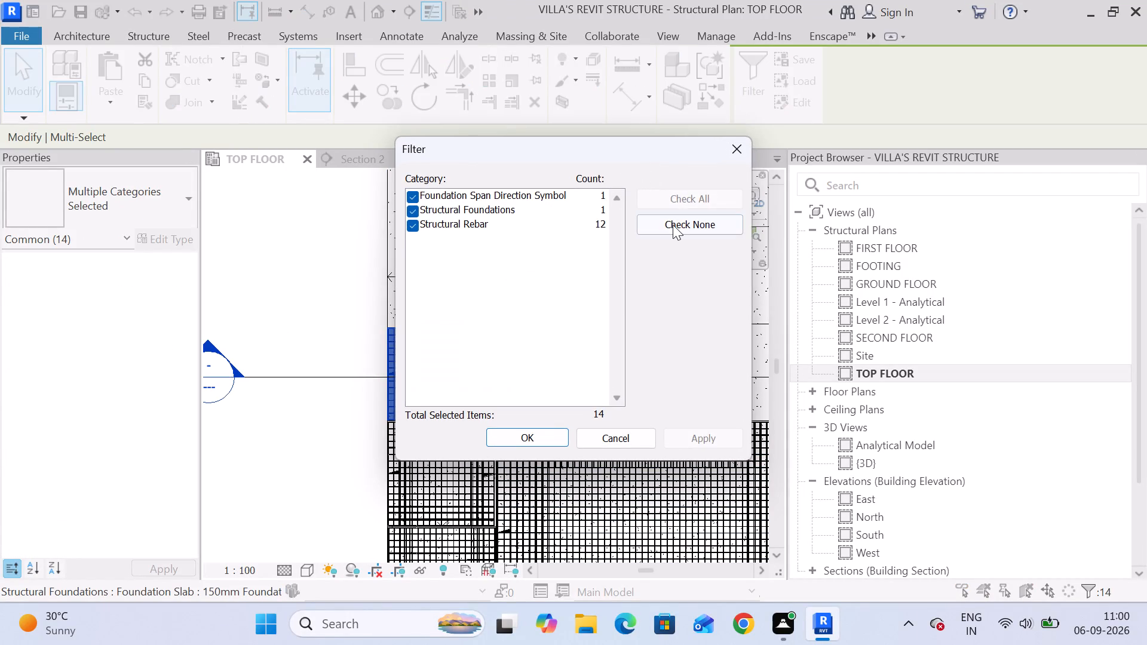
click(673, 225)
click(412, 222)
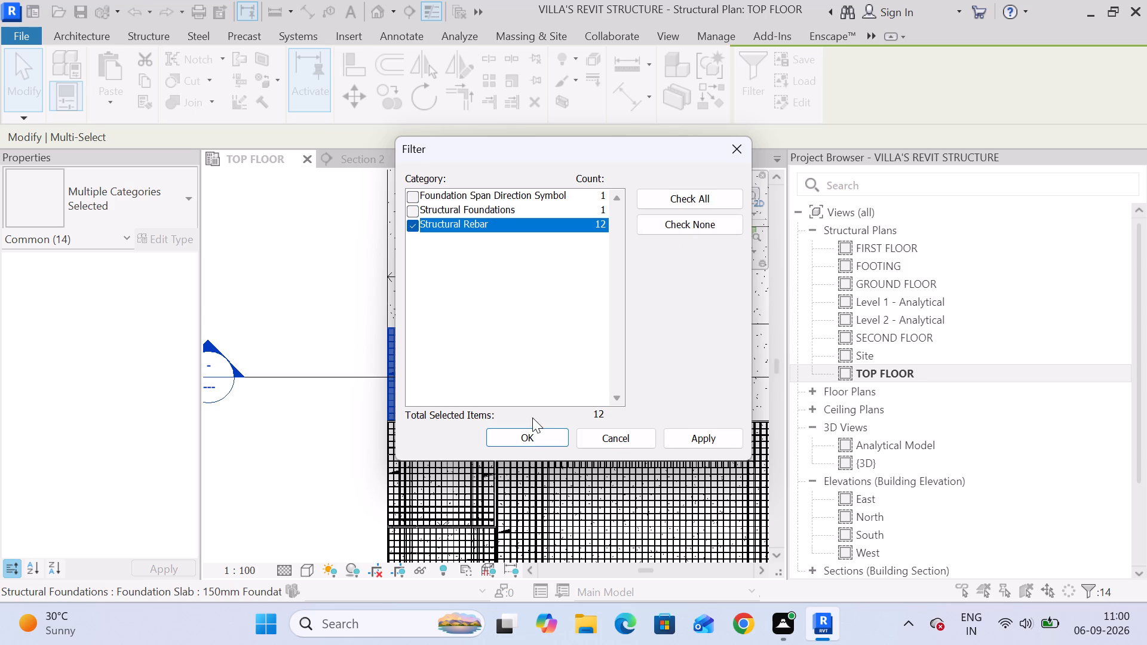
click(537, 431)
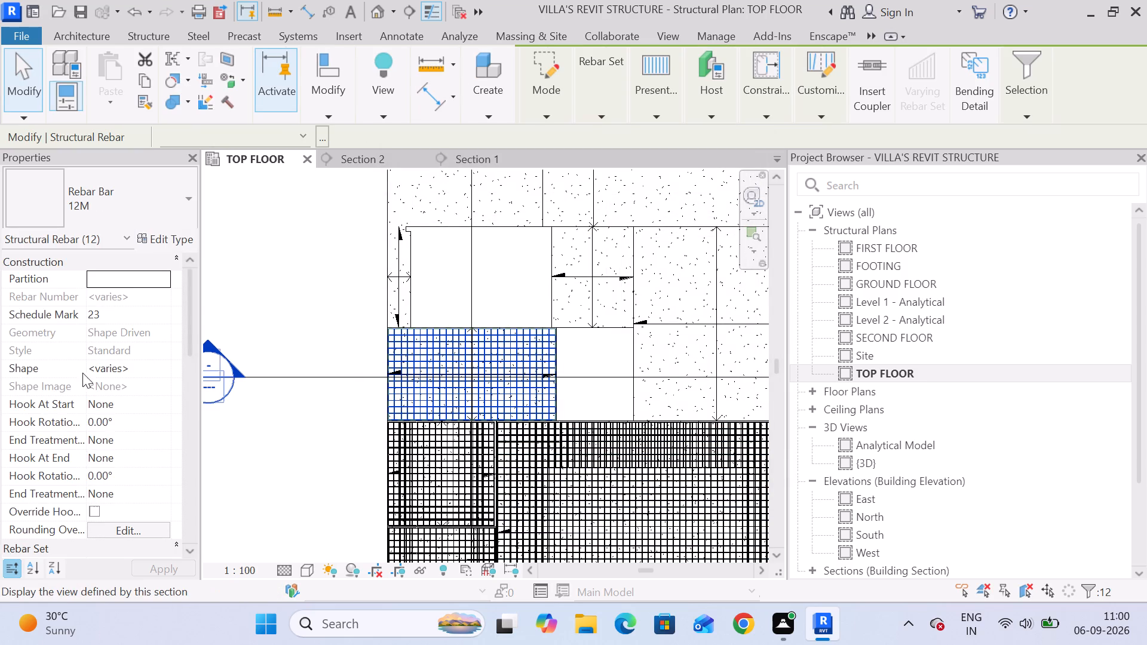
scroll(79, 373, down, 7)
click(141, 278)
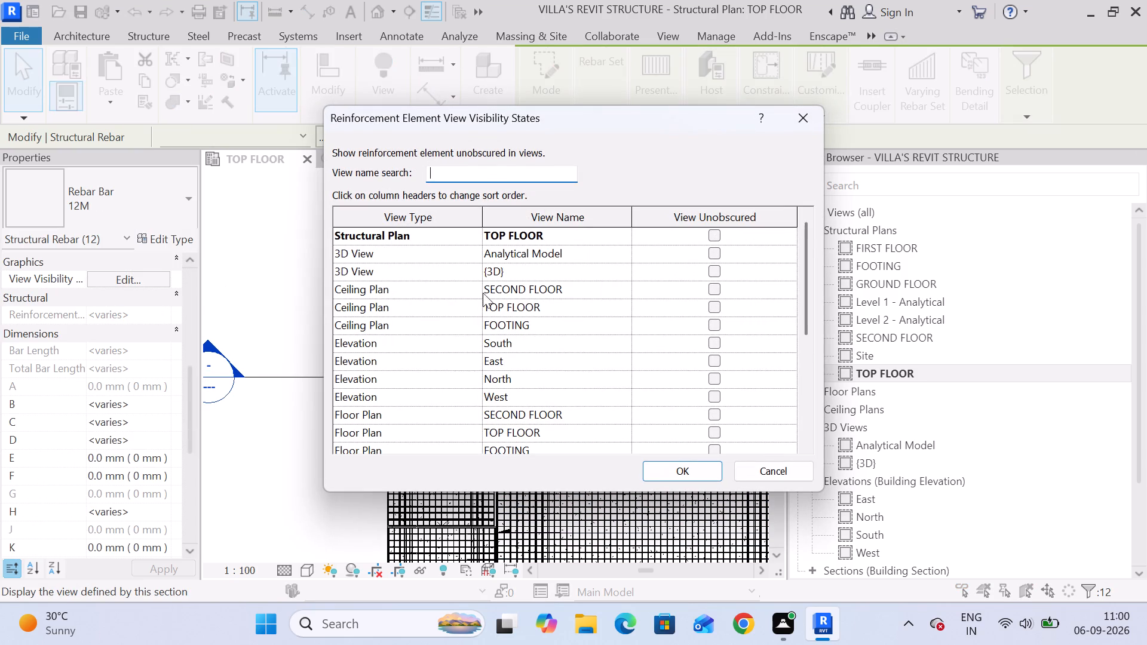
click(713, 234)
click(716, 260)
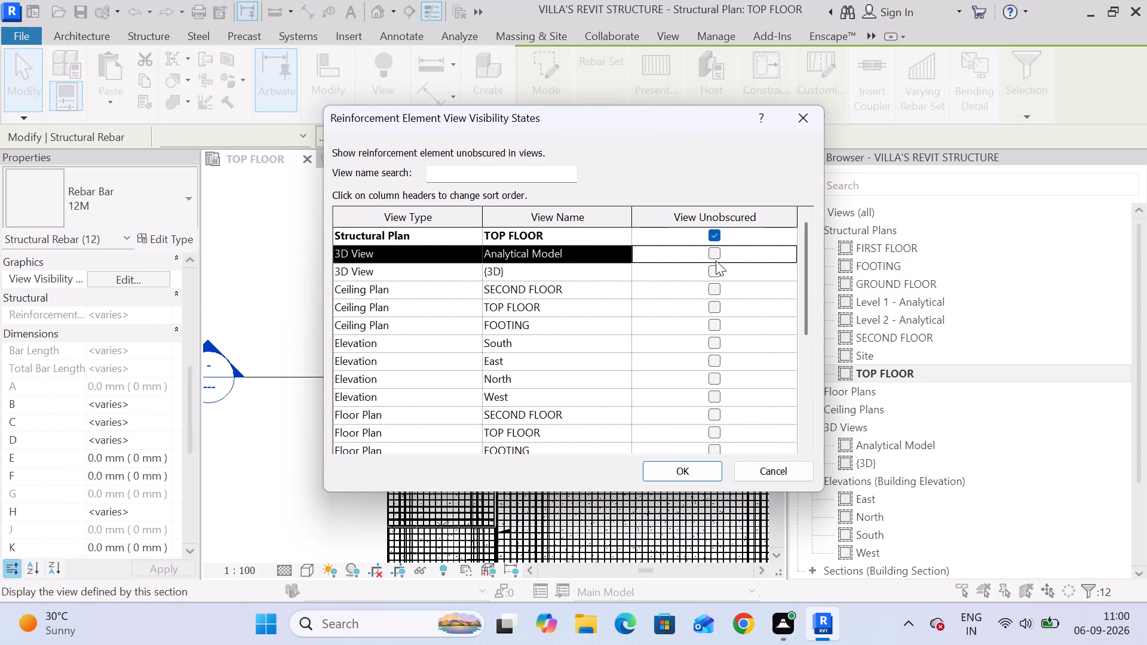
click(716, 256)
click(716, 273)
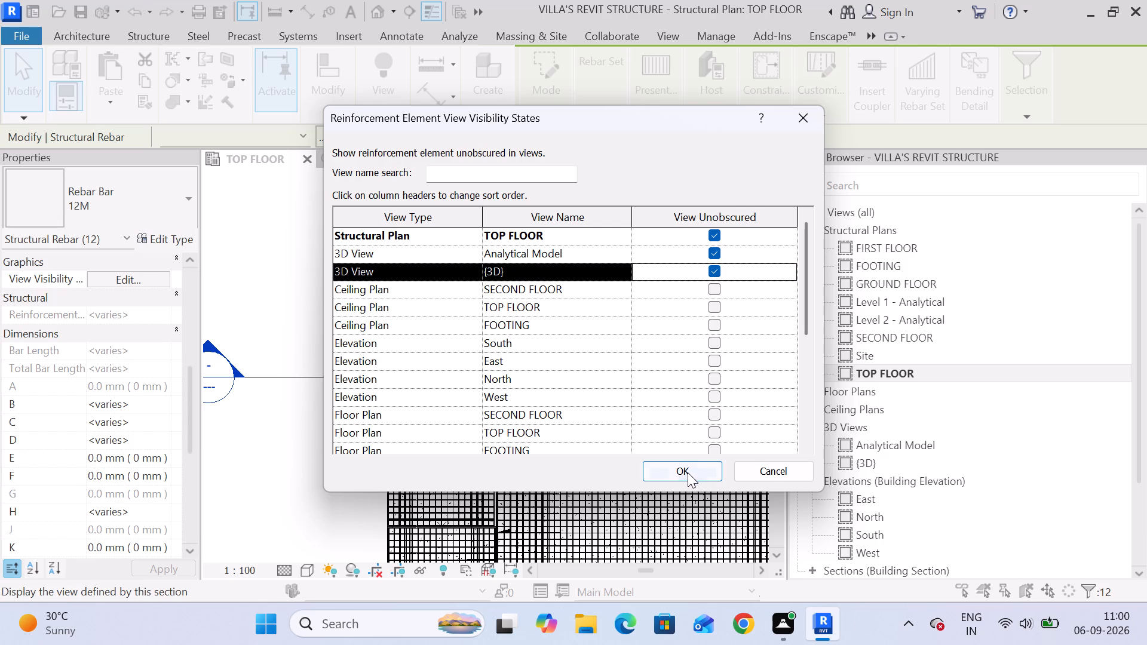
click(688, 472)
click(330, 271)
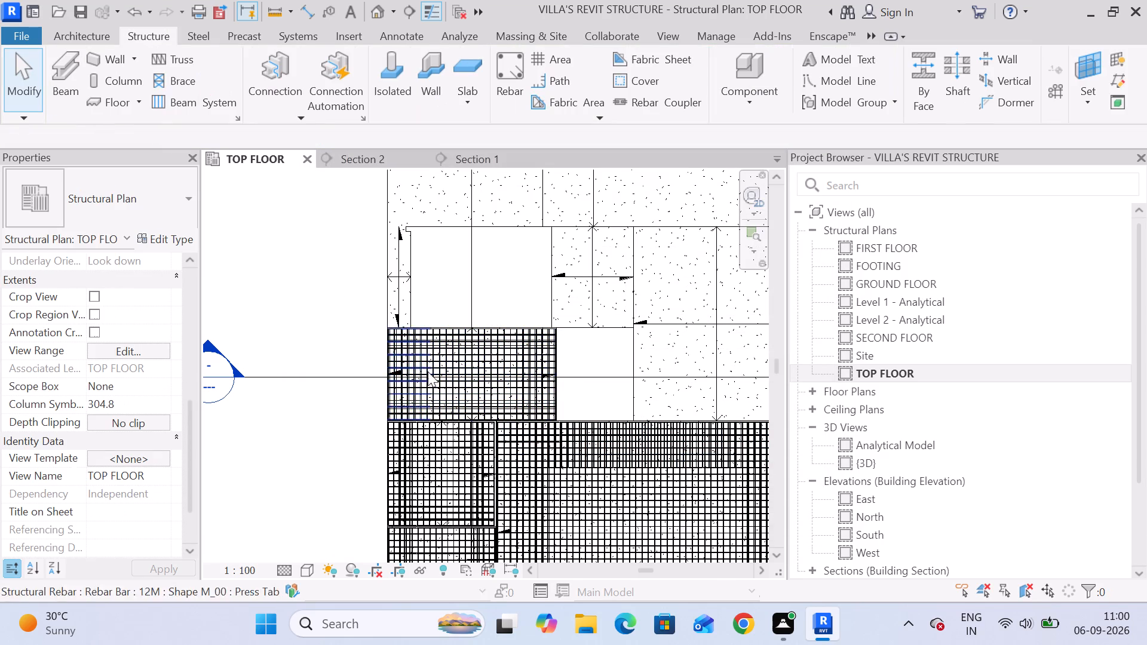
Pick the right-hand top bar set in Section 2 and pull its lower end inward from the panel's edge in the TOP FLOOR plan.
scroll(427, 369, up, 4)
drag(338, 295, 302, 304)
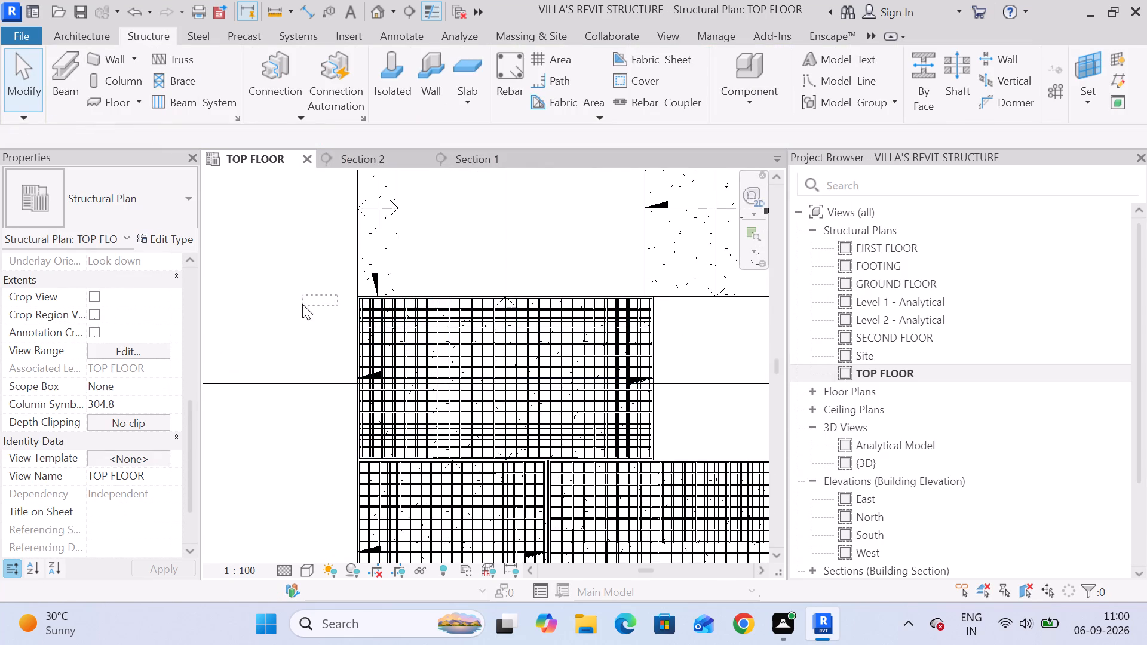
drag(302, 304, 302, 303)
click(372, 157)
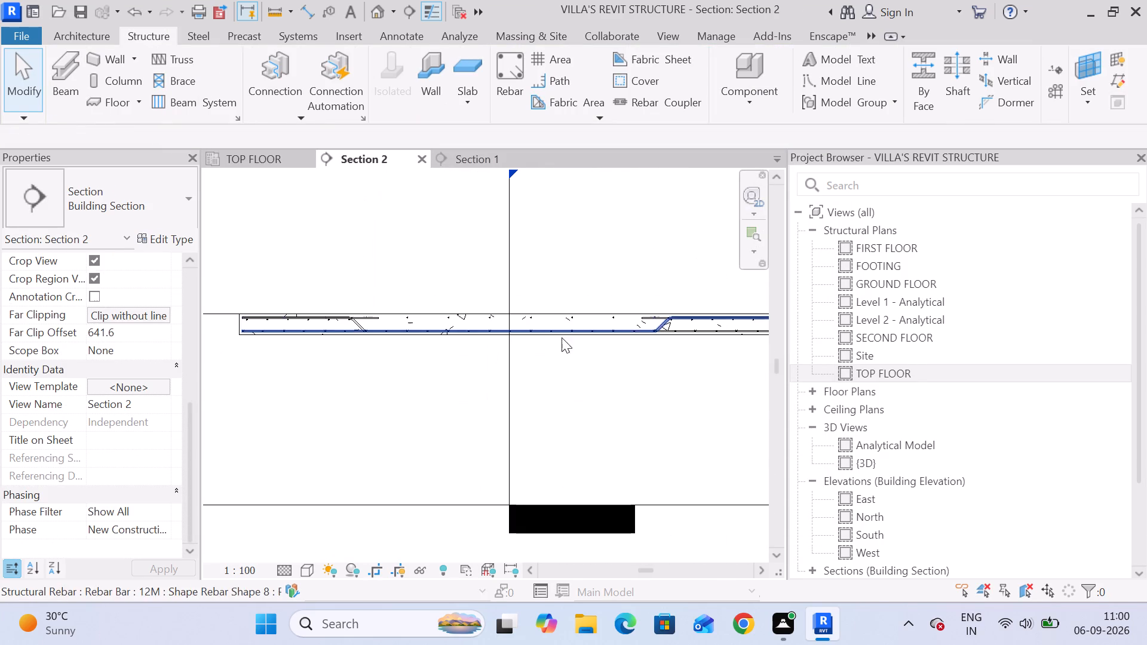
click(652, 318)
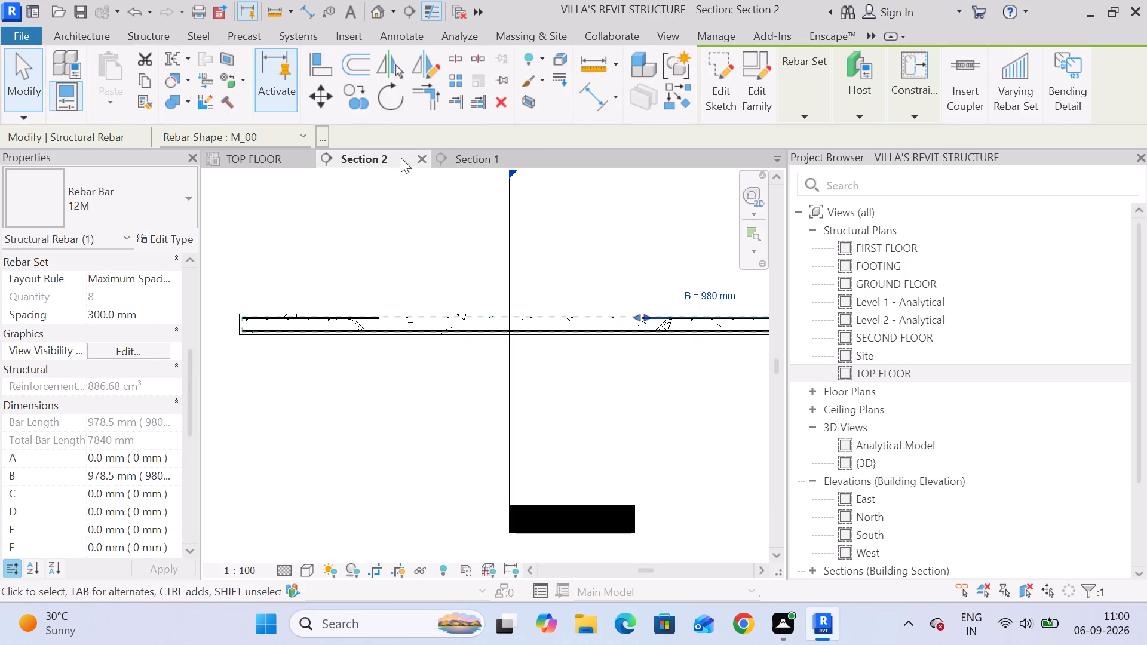
click(243, 158)
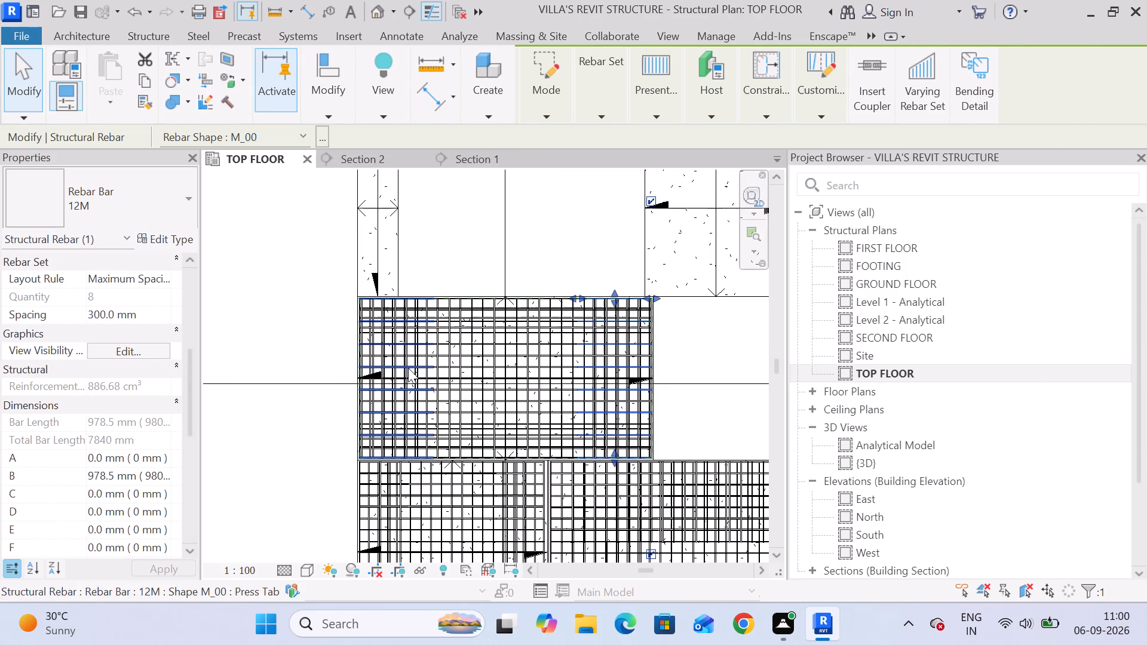
middle_drag(682, 379, 480, 277)
scroll(398, 373, up, 4)
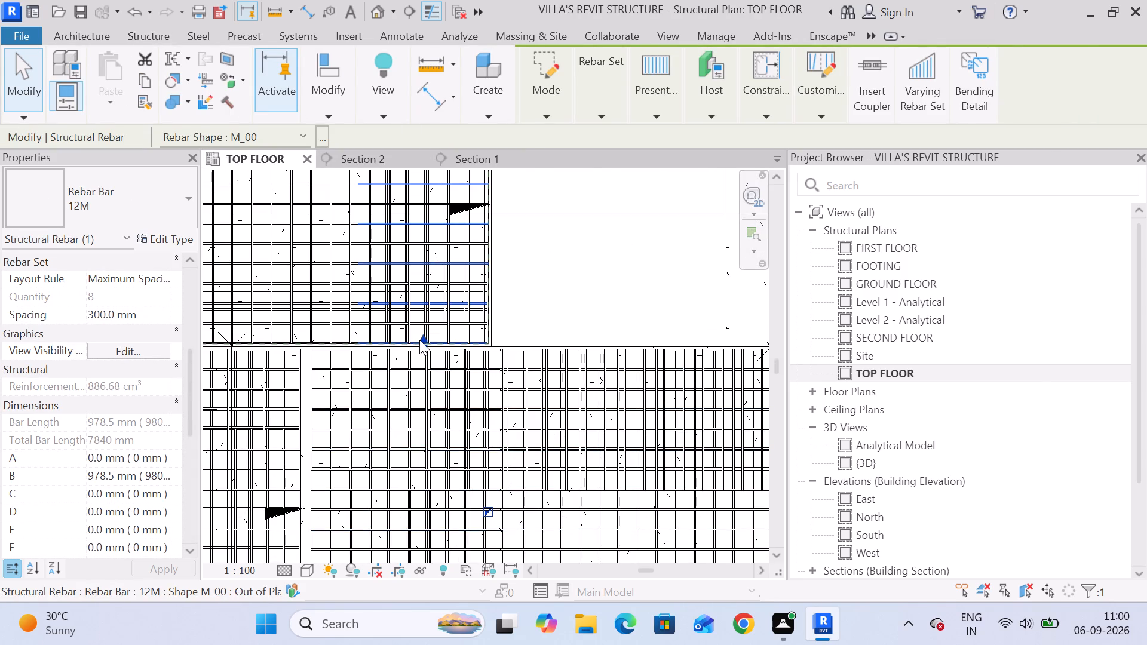
scroll(421, 340, up, 8)
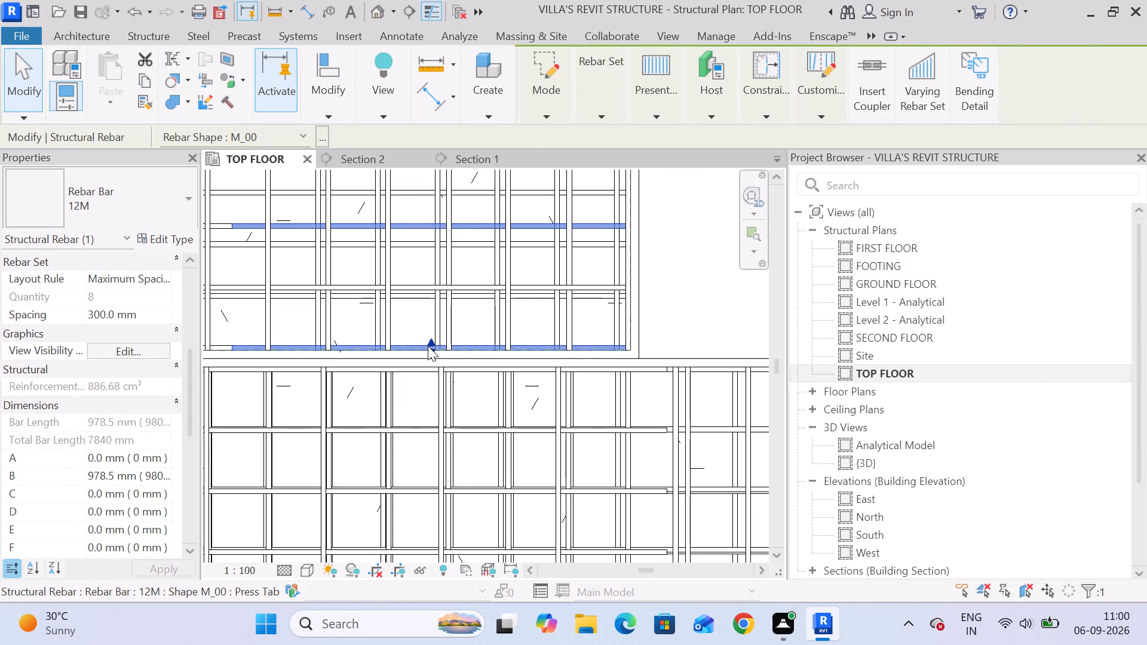
drag(427, 346, 424, 300)
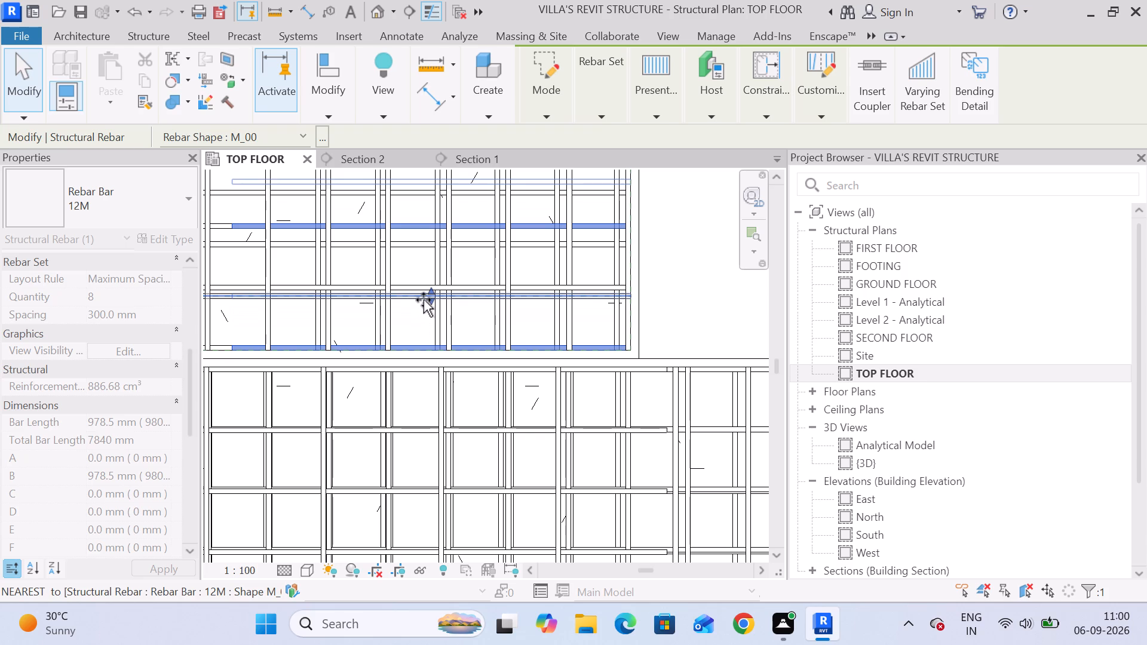
drag(424, 300, 426, 300)
Pull the upper end of the same right-hand top bar set inward from the panel's upper edge, between the existing bars.
scroll(460, 241, down, 10)
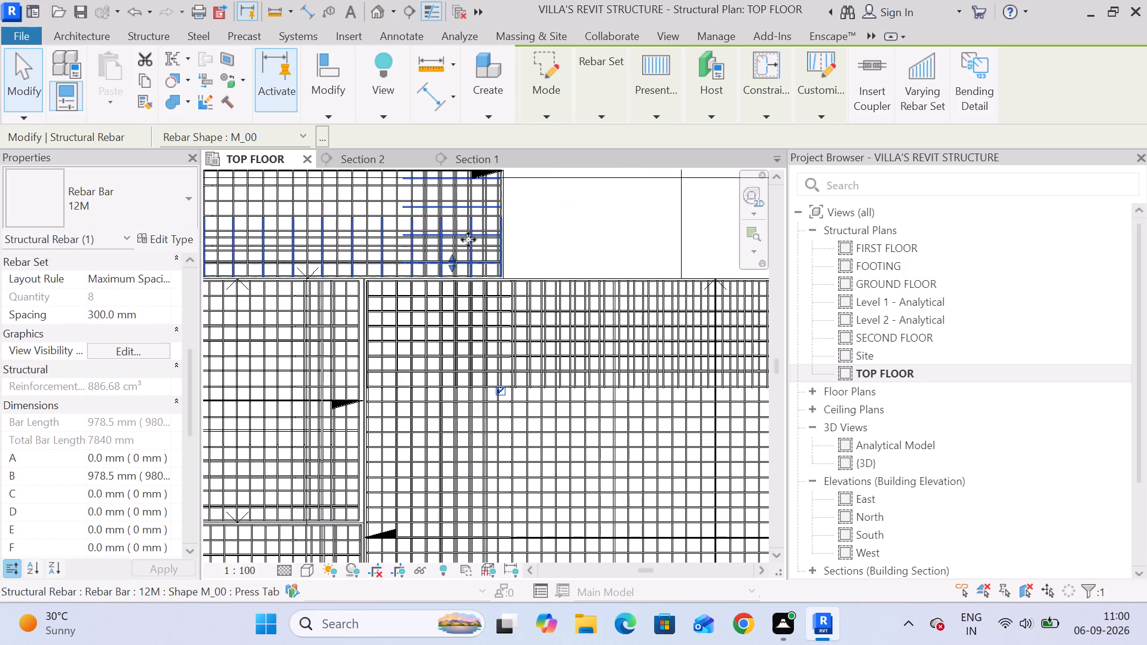
middle_drag(470, 244, 474, 395)
scroll(455, 212, up, 10)
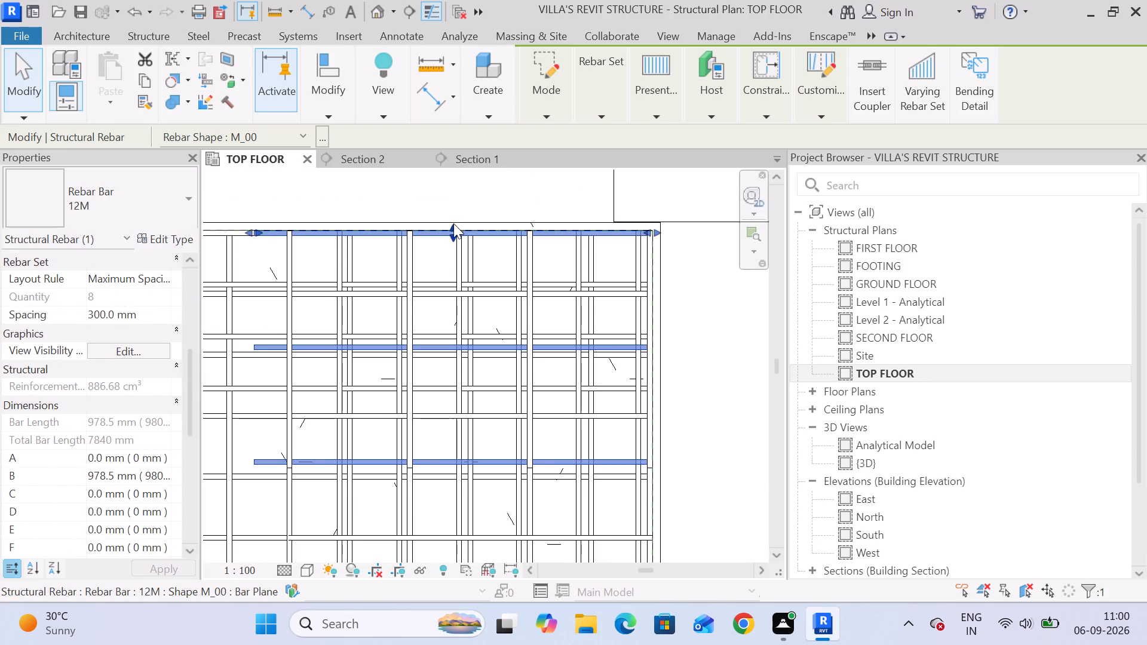
drag(453, 233, 455, 281)
scroll(461, 296, down, 6)
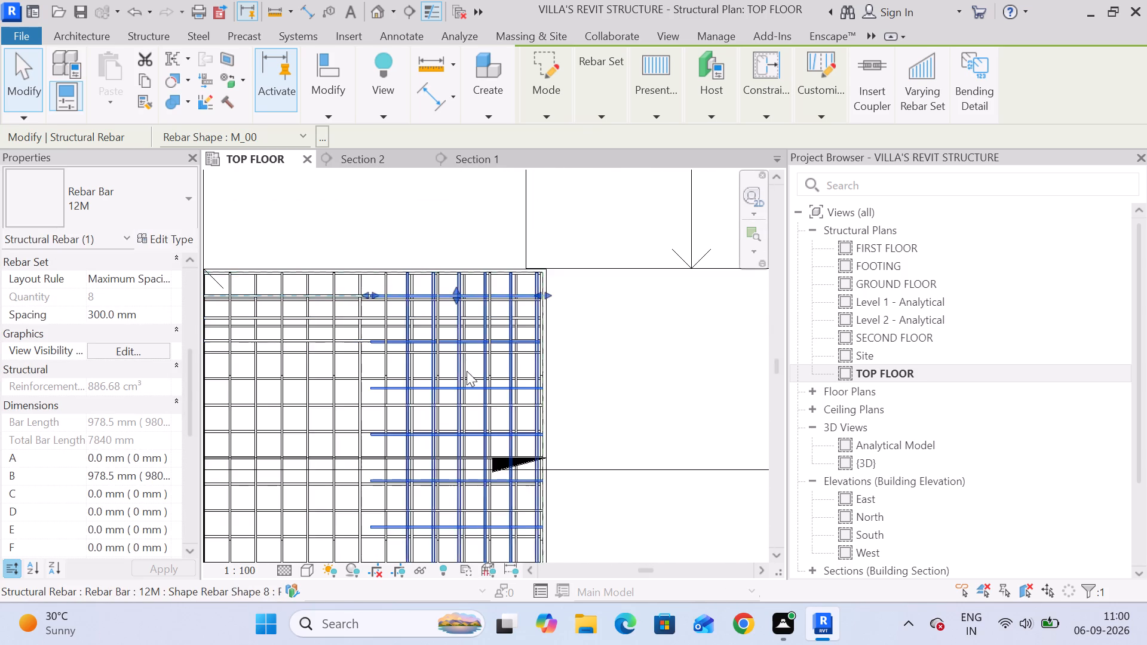
middle_drag(474, 417, 495, 244)
scroll(466, 471, up, 10)
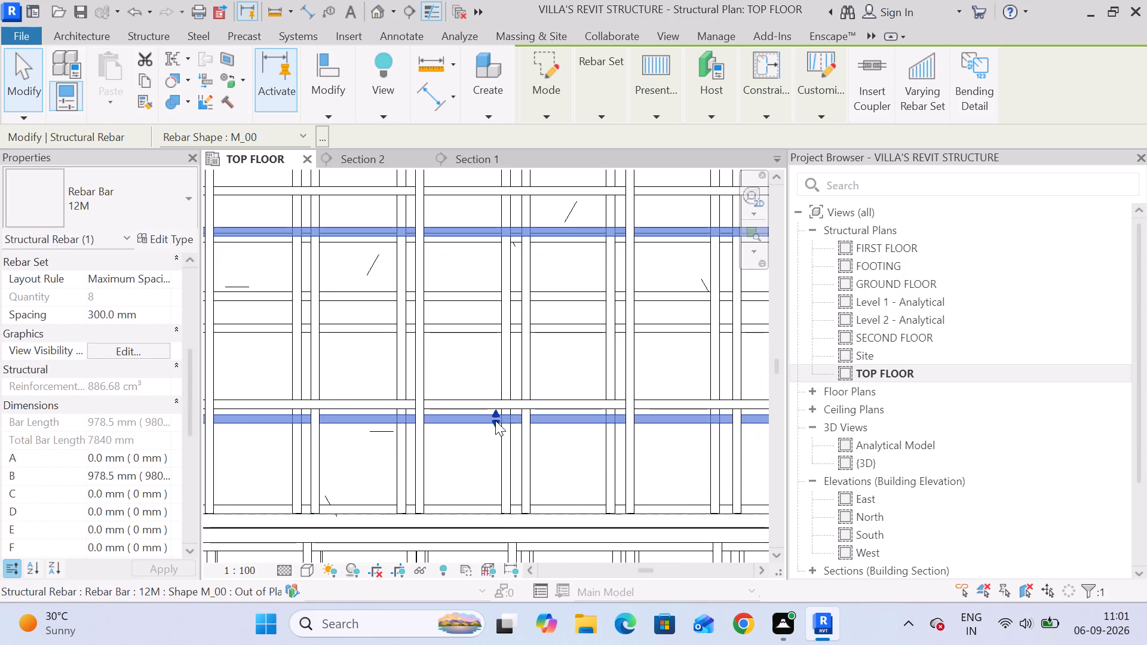
scroll(493, 422, down, 11)
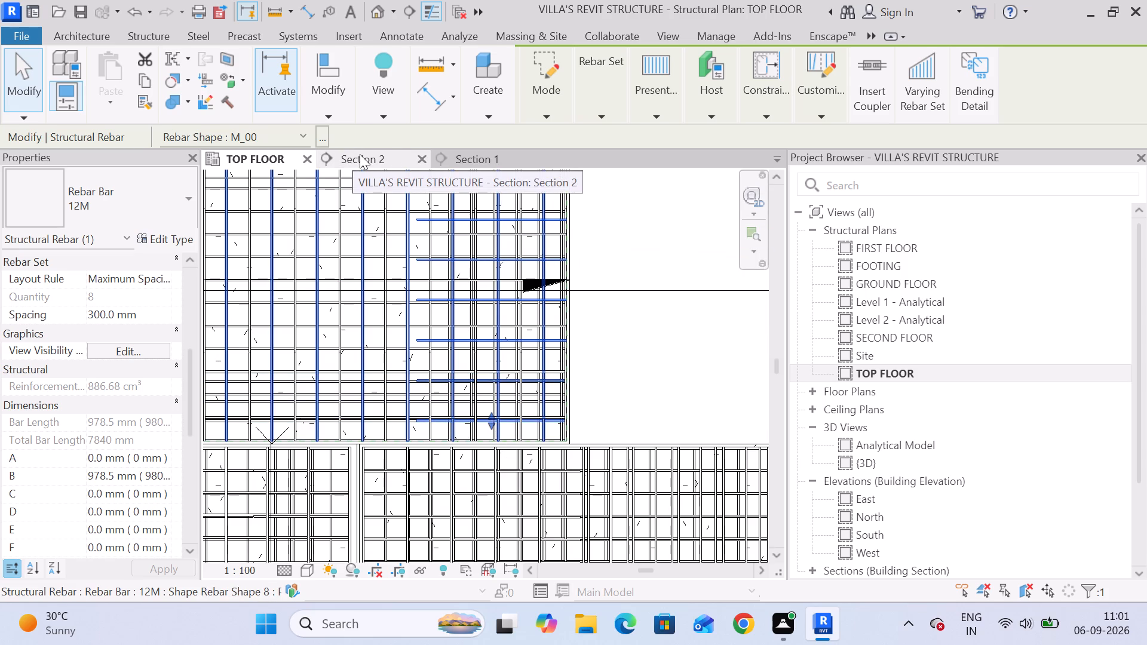
Pick the right-hand top bar set in Section 1 and pull its right end inward from the panel's edge in the TOP FLOOR plan.
click(360, 154)
click(474, 161)
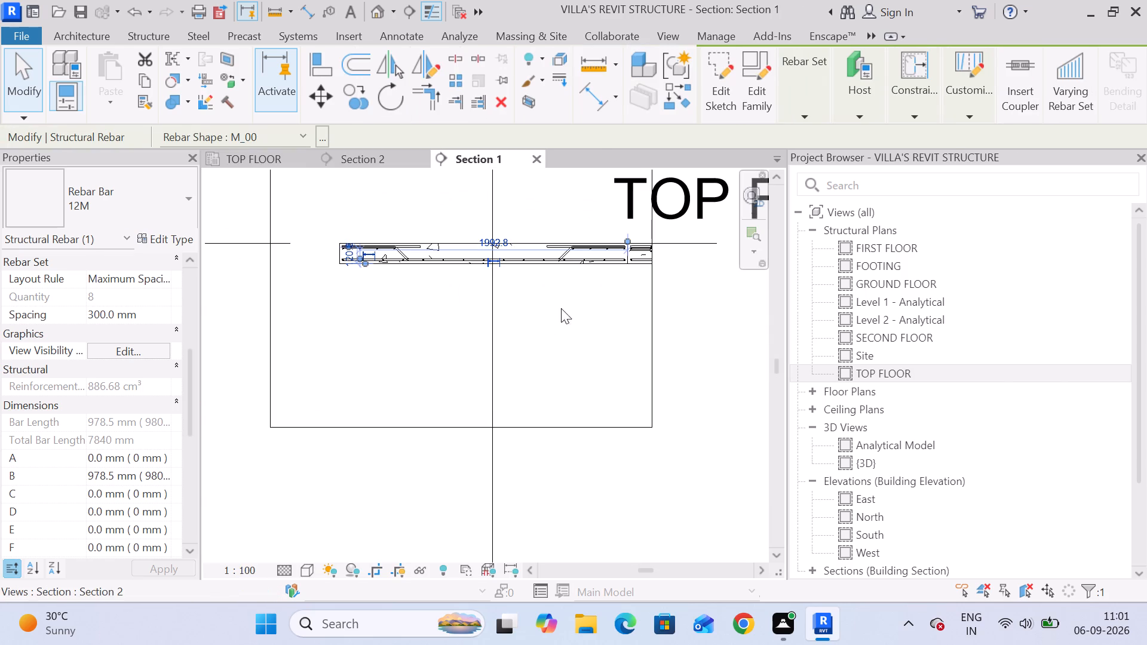
click(576, 300)
click(557, 240)
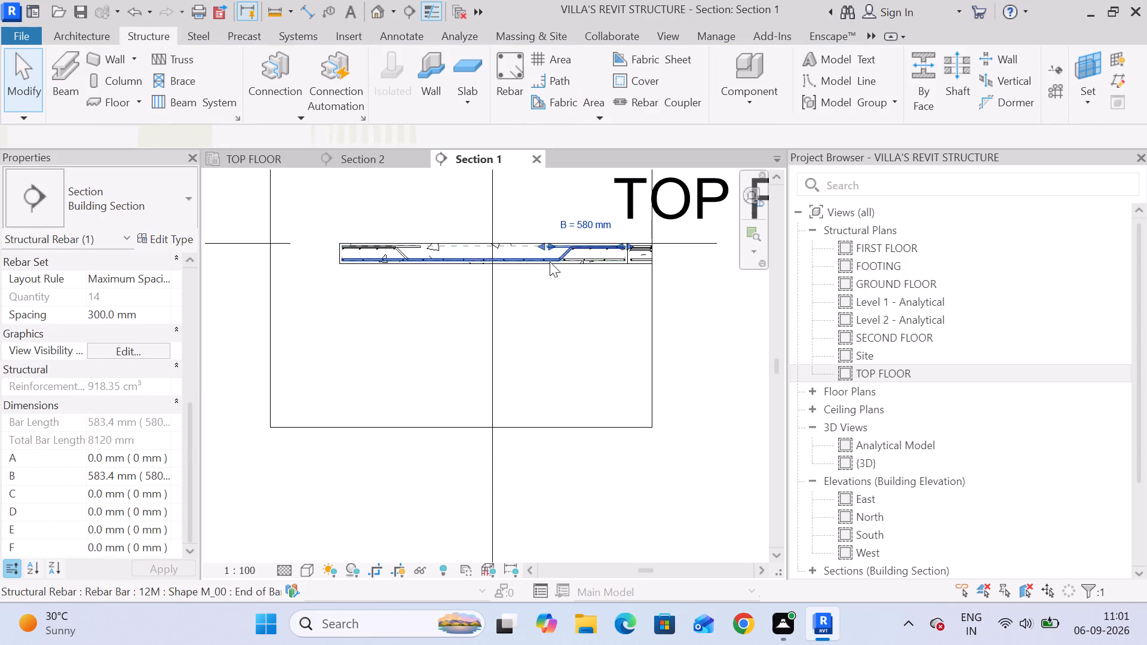
click(241, 156)
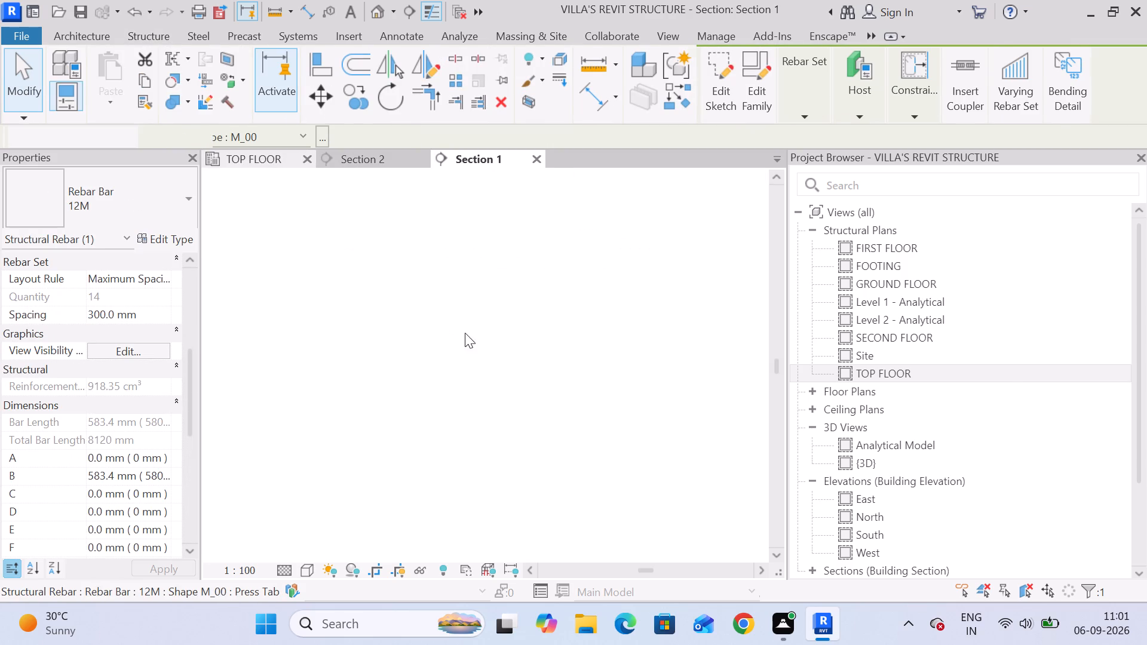
scroll(511, 337, down, 5)
scroll(543, 380, up, 3)
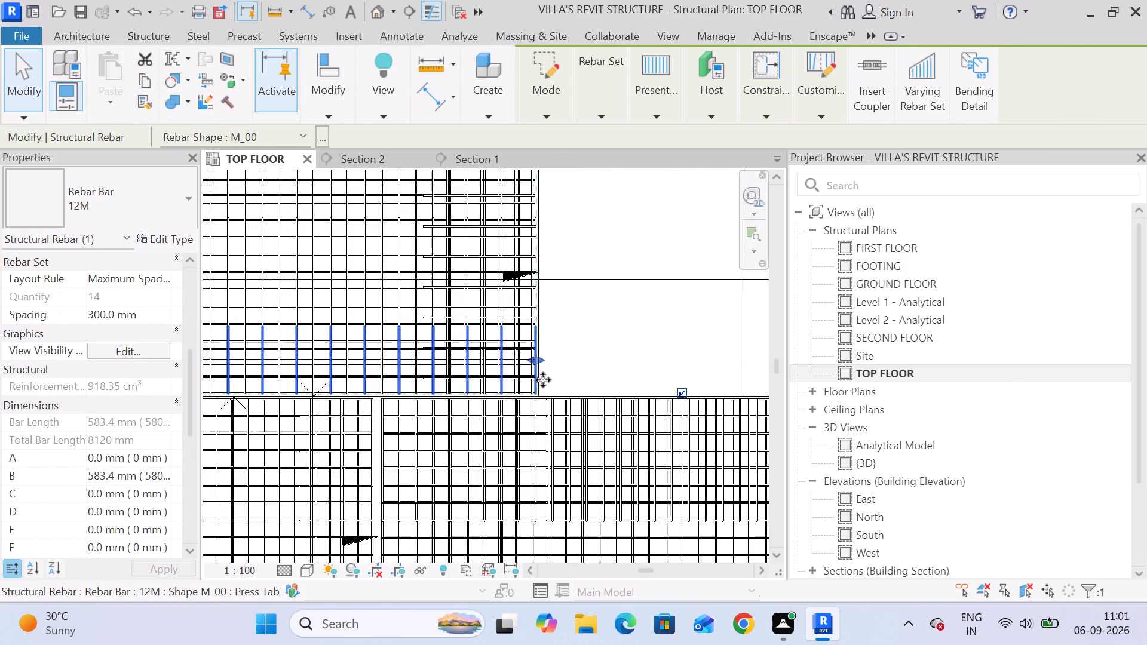
scroll(543, 380, up, 10)
middle_drag(529, 375, 588, 440)
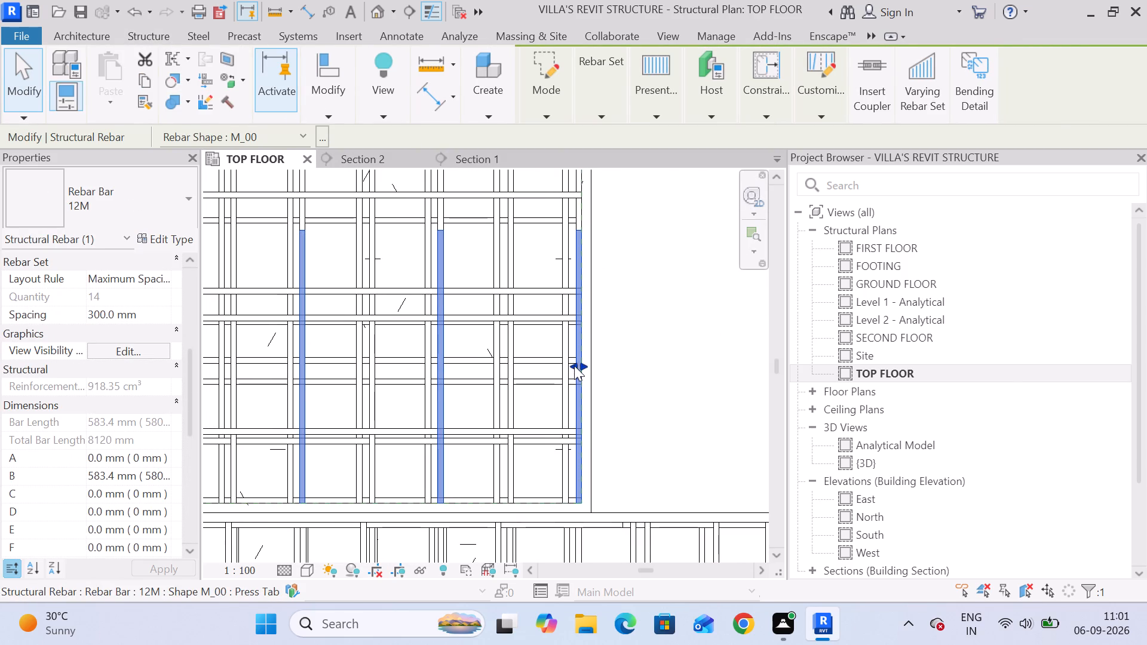
drag(574, 365, 508, 367)
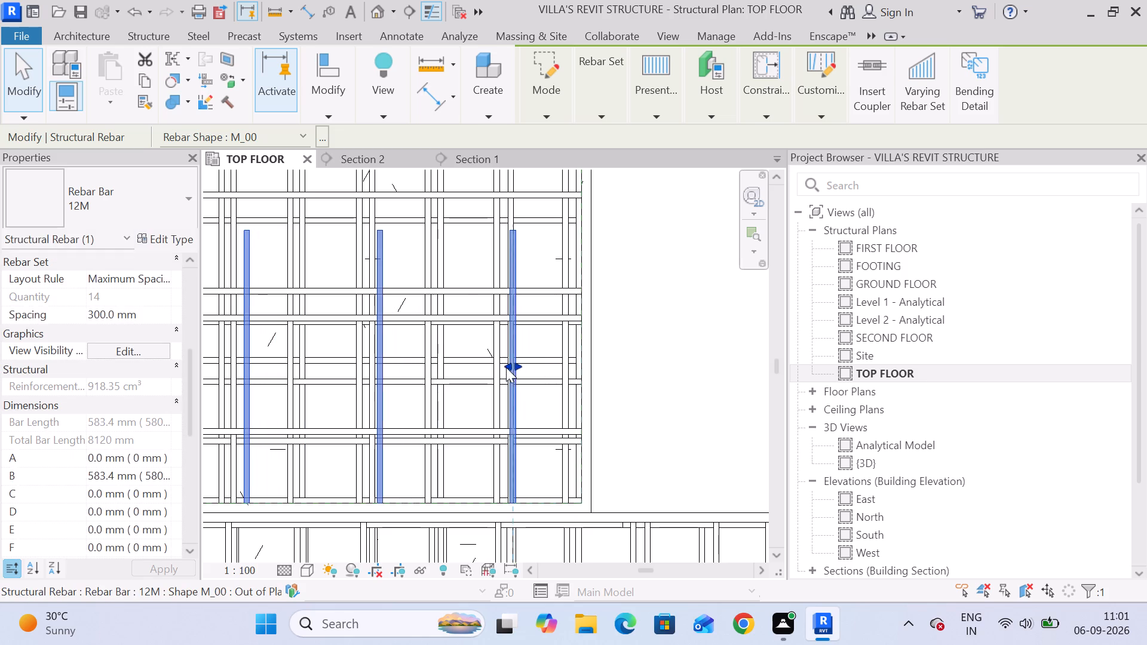
Pull the left end of the same vertical top bar set inward from the panel's left edge, near the next bars.
scroll(513, 370, down, 10)
middle_drag(364, 396, 728, 396)
scroll(456, 383, up, 5)
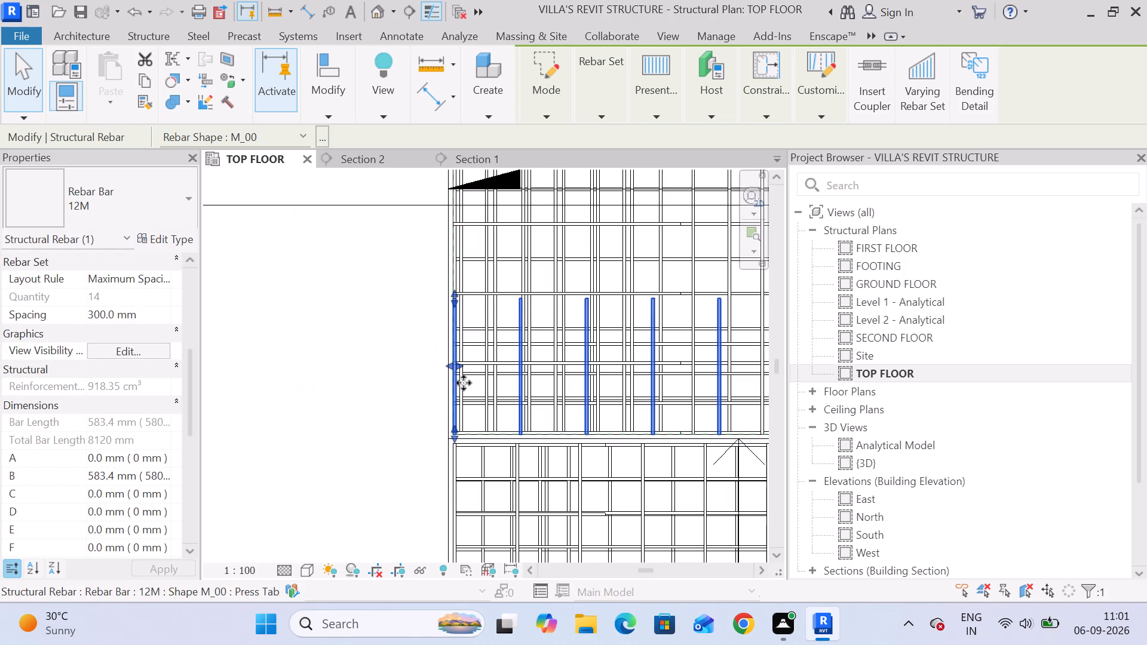
scroll(465, 364, up, 5)
drag(447, 369, 474, 369)
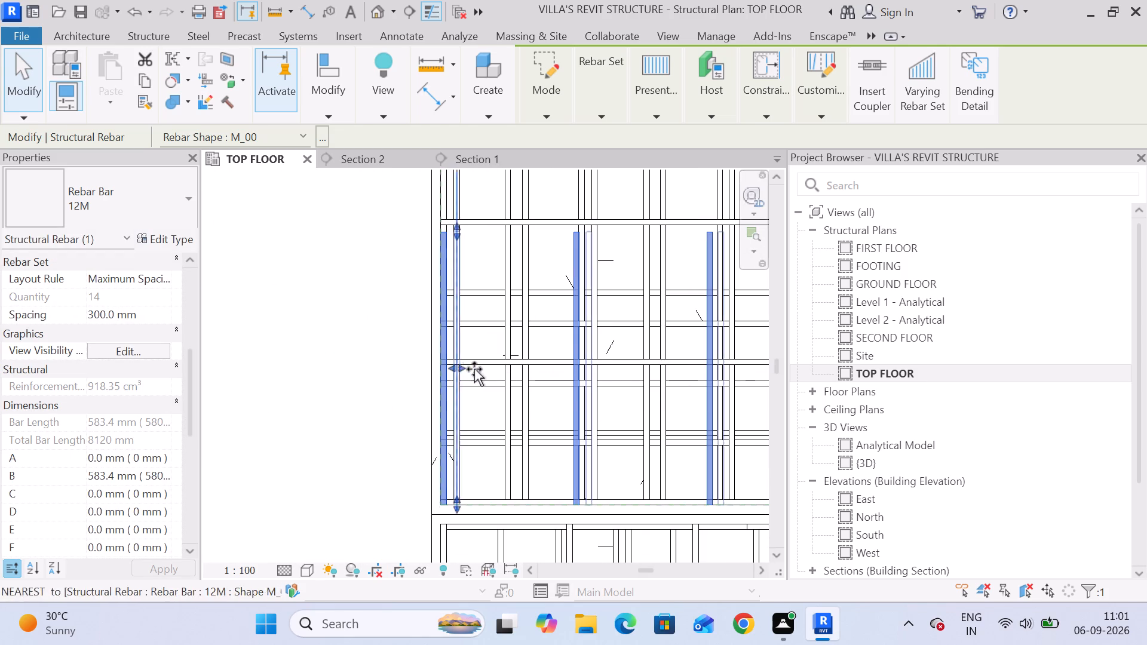
drag(474, 369, 508, 373)
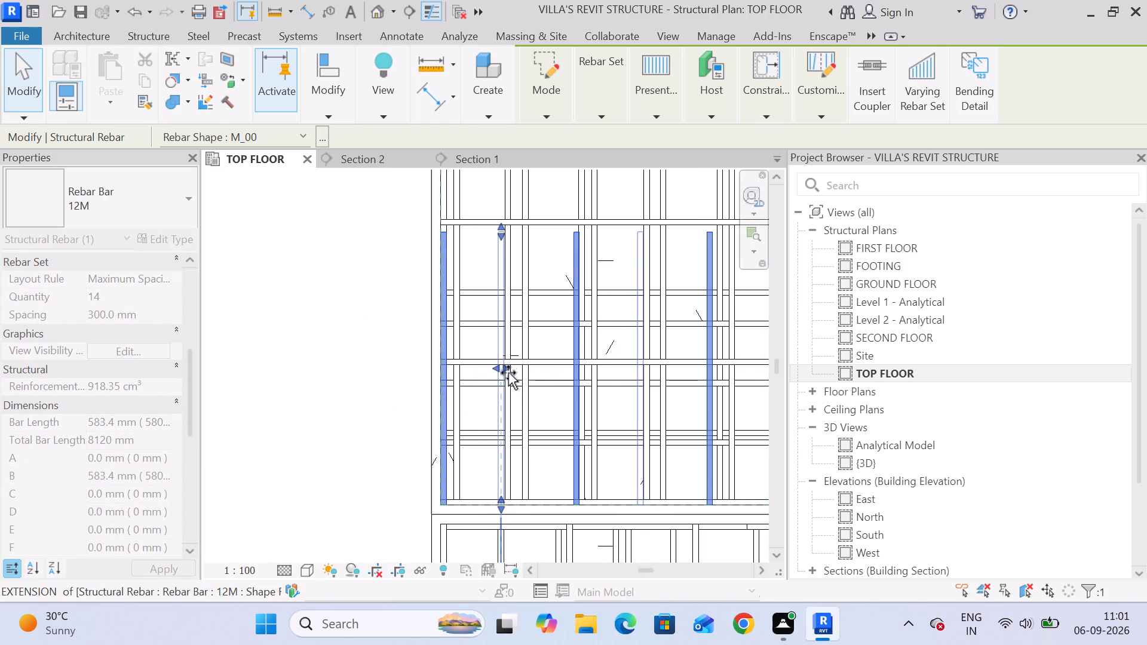
drag(508, 373, 514, 376)
scroll(514, 387, down, 4)
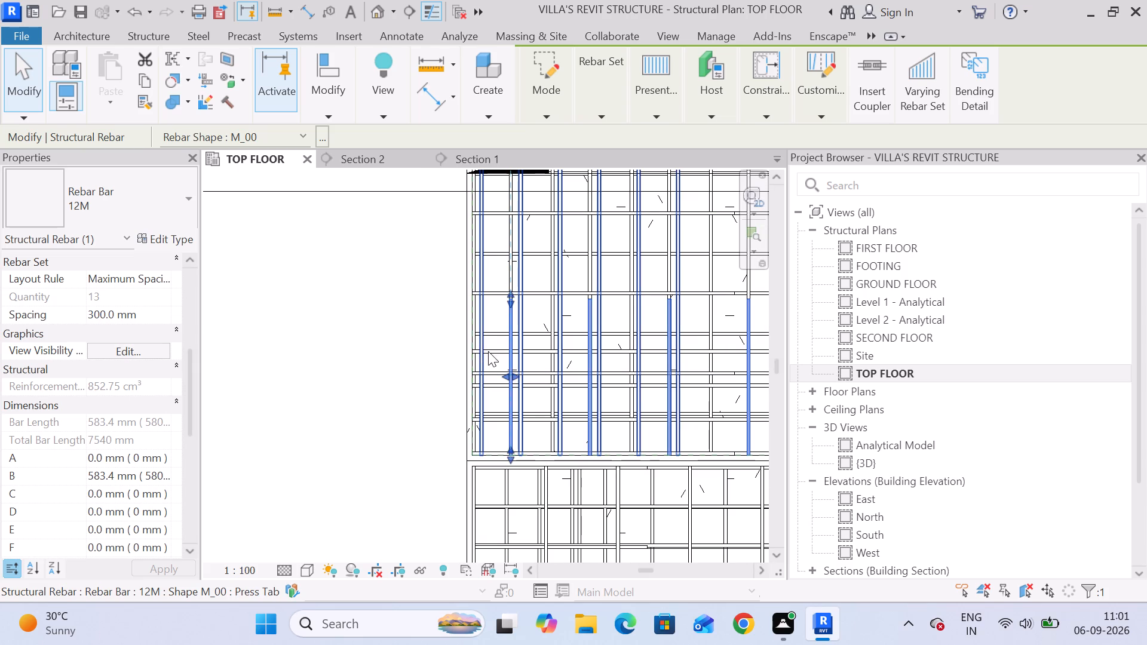
Pick the left-hand 150 mm top bar set in the TOP FLOOR plan and stretch its outer end in Section 2 to about 26 mm from the slab edge.
click(482, 328)
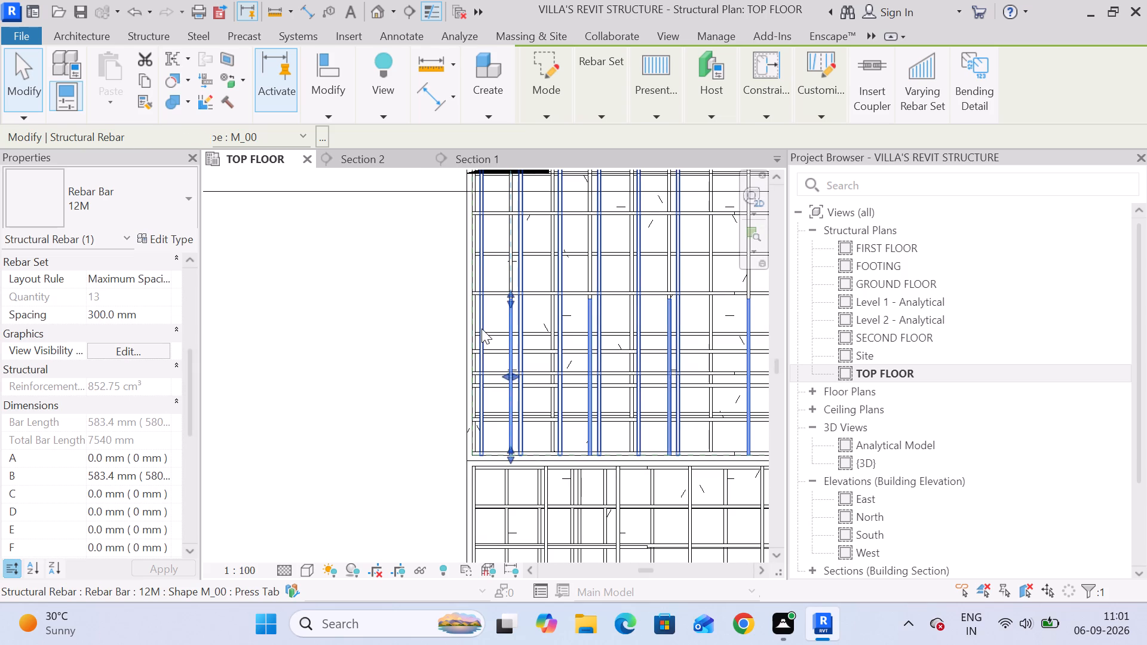
scroll(489, 328, down, 4)
middle_drag(489, 328, 412, 335)
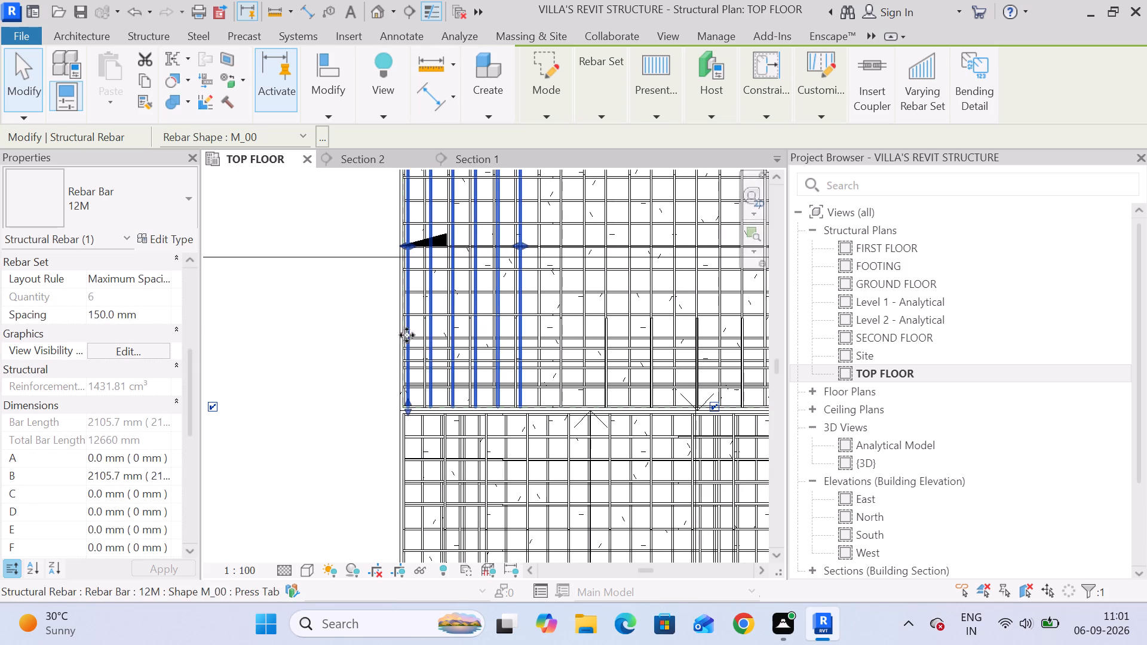
click(365, 155)
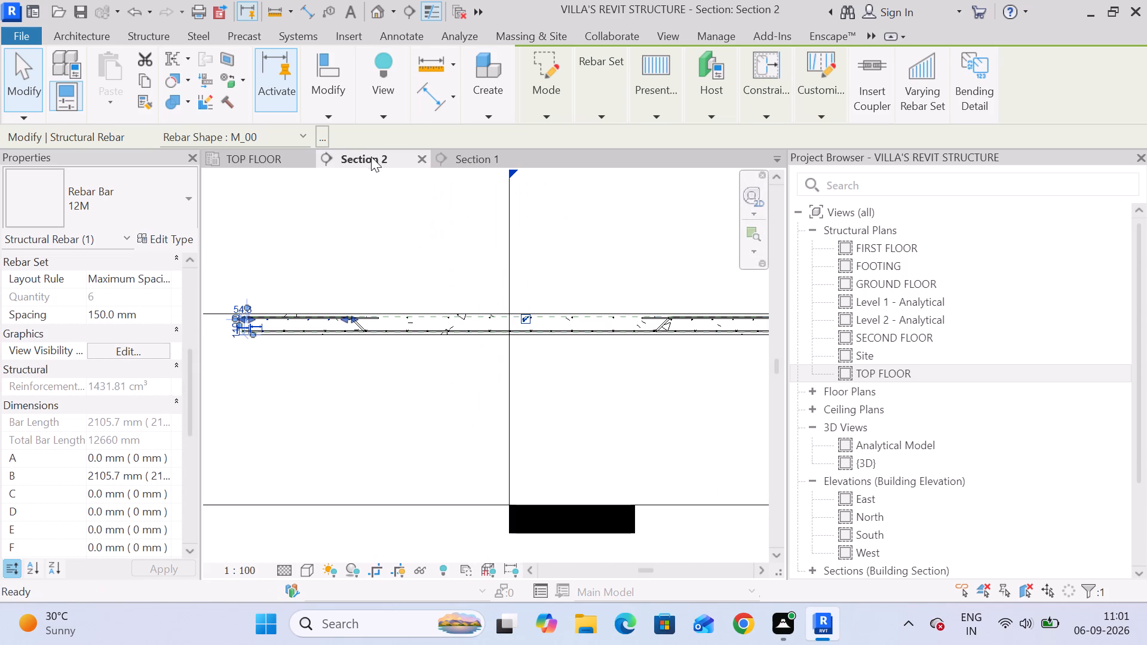
scroll(239, 317, up, 14)
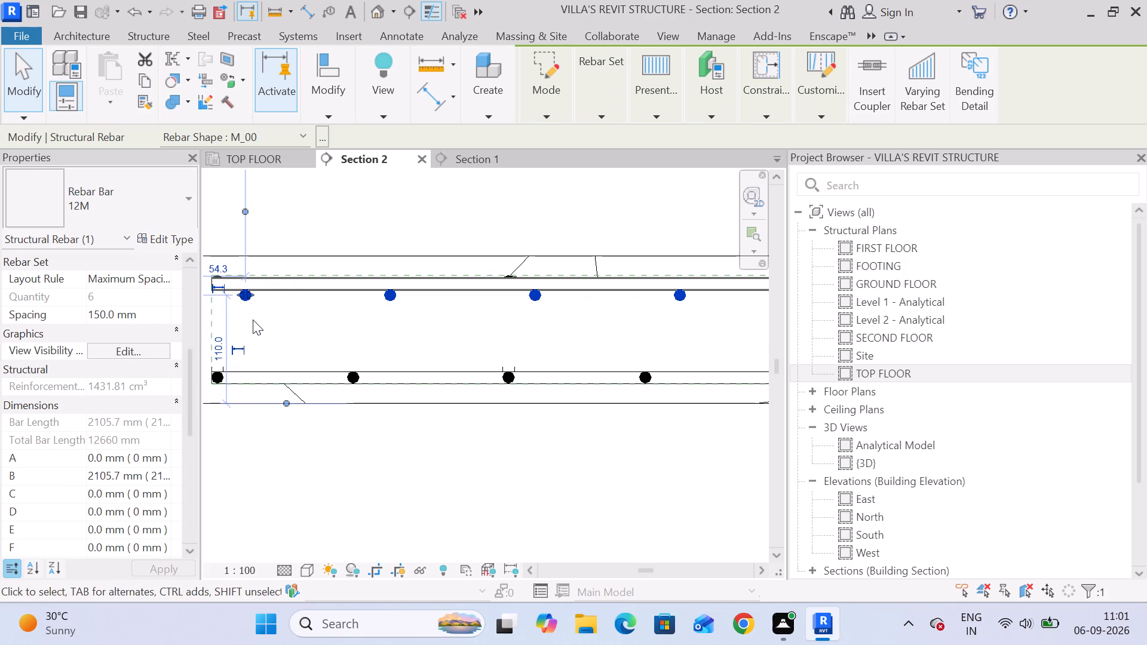
scroll(258, 315, up, 5)
middle_drag(260, 315, 275, 316)
middle_drag(289, 323, 489, 331)
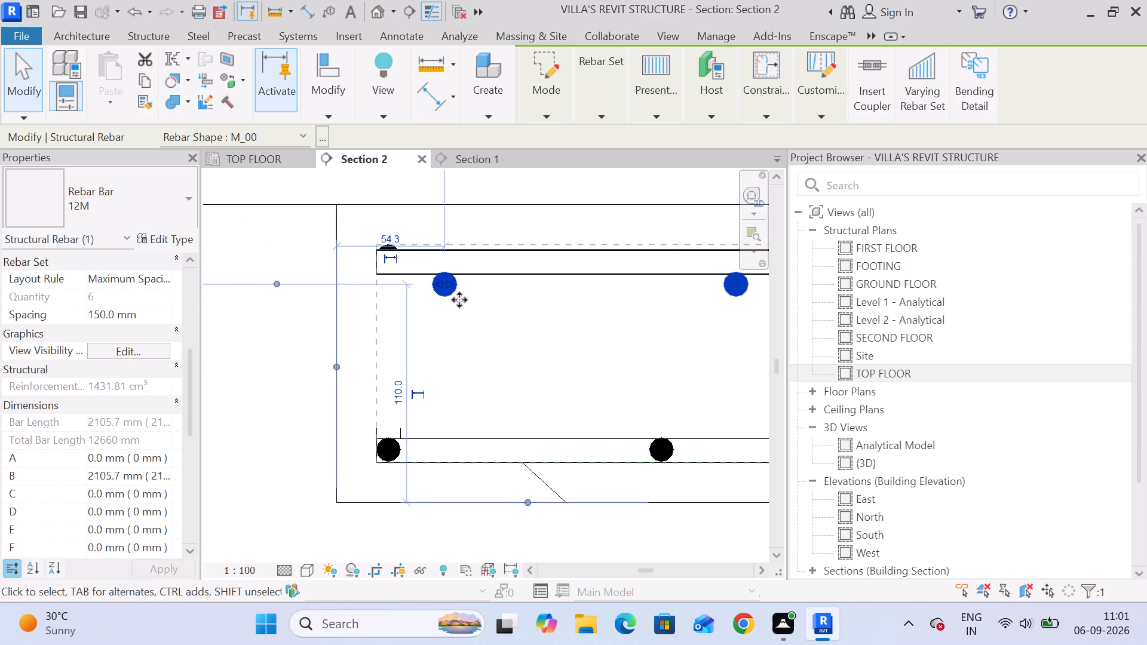
scroll(479, 308, down, 5)
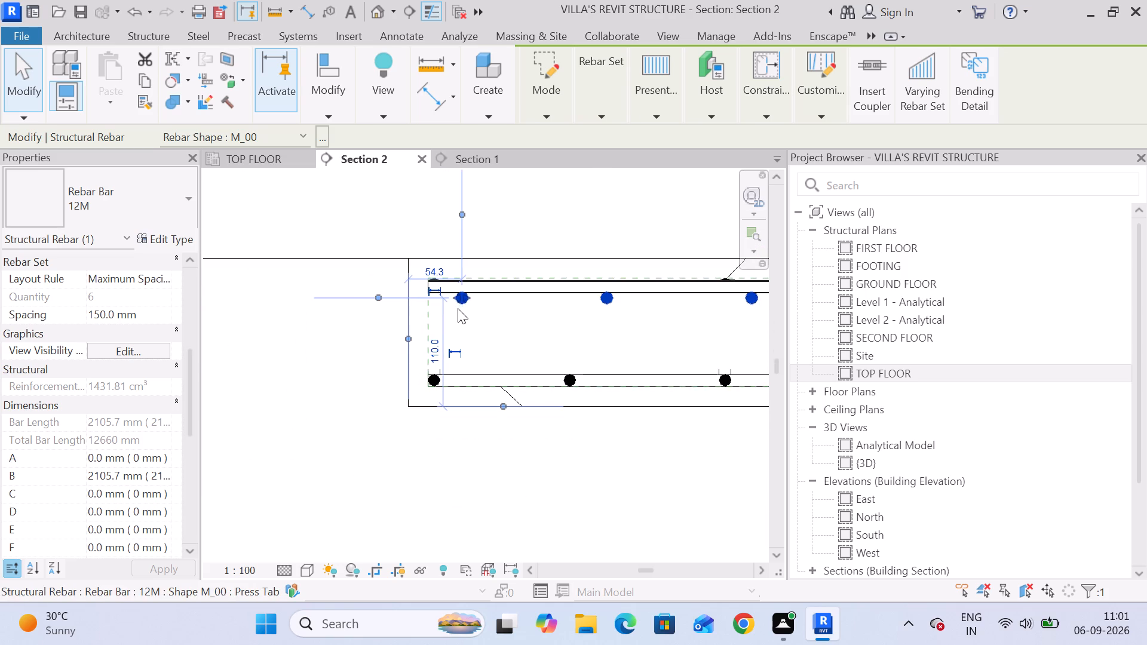
drag(461, 298, 440, 299)
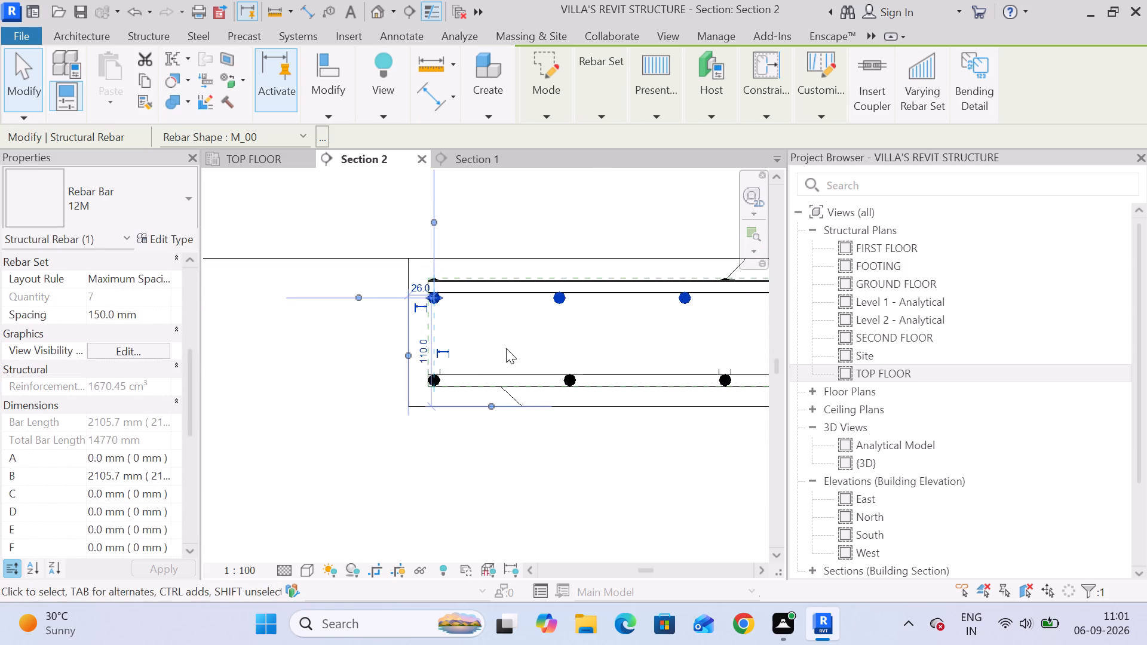
scroll(506, 348, down, 4)
middle_drag(633, 361, 322, 361)
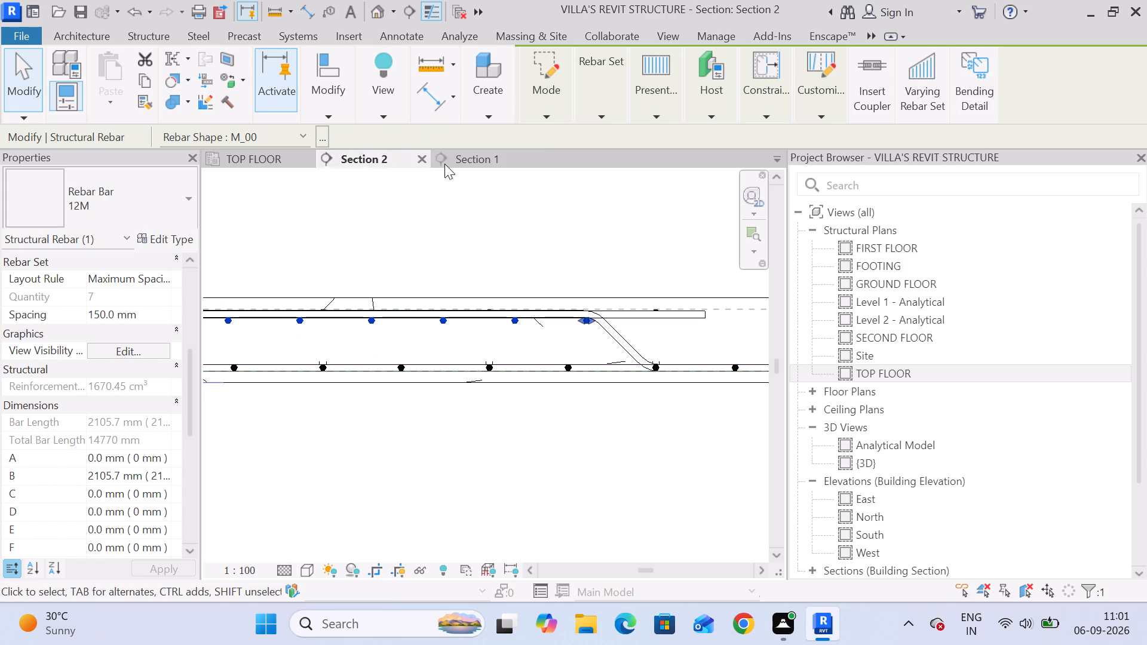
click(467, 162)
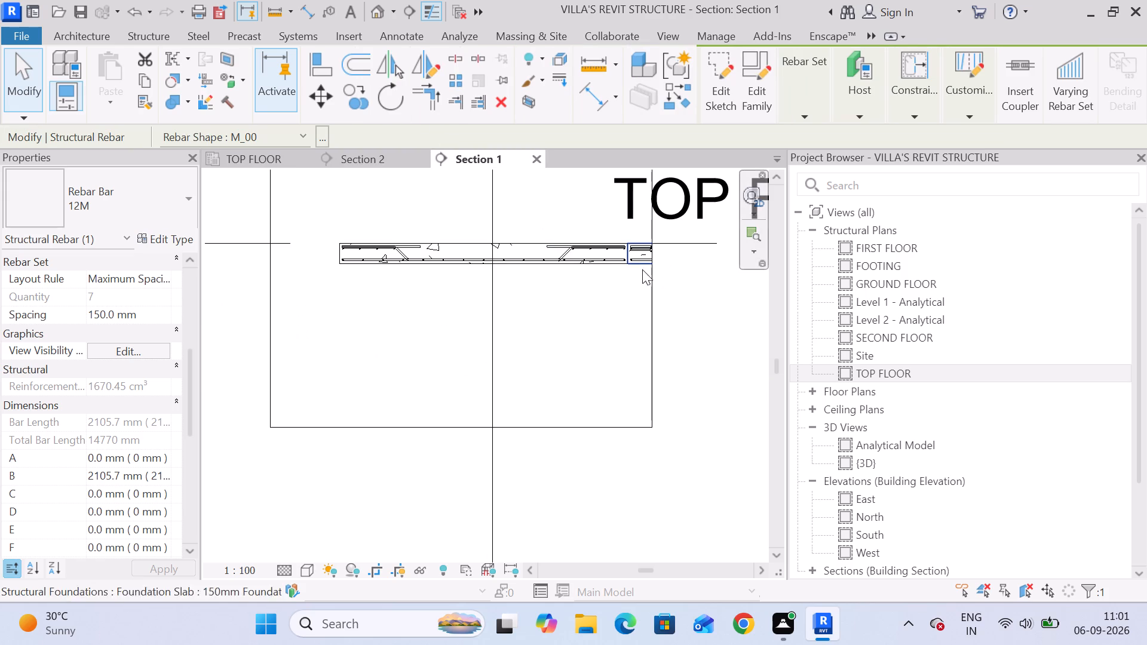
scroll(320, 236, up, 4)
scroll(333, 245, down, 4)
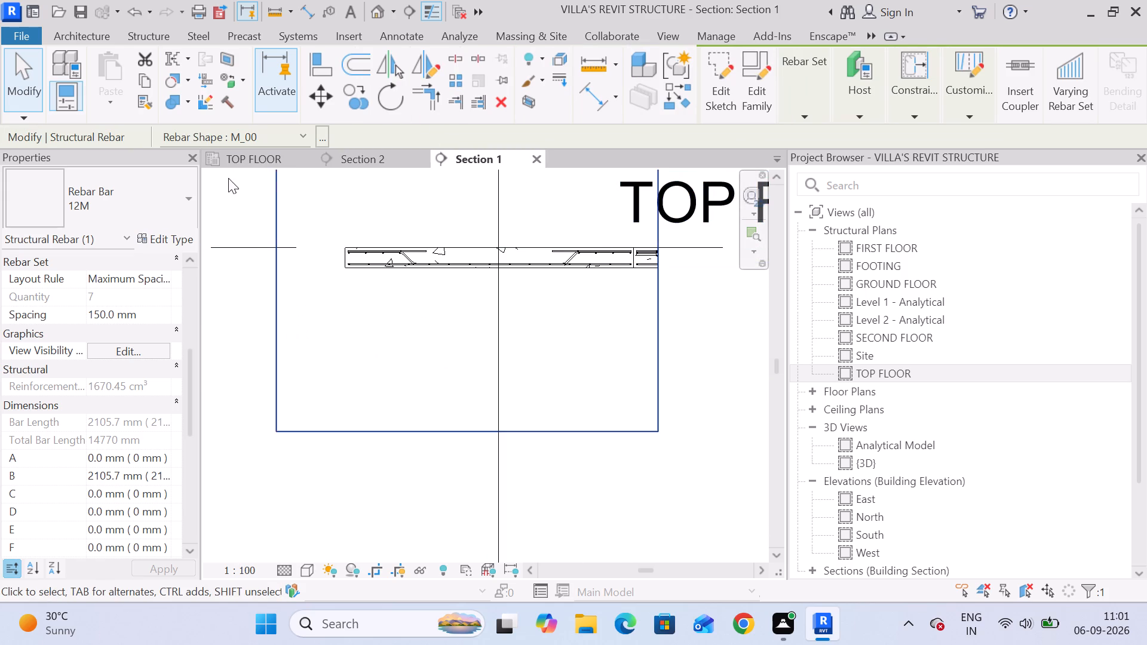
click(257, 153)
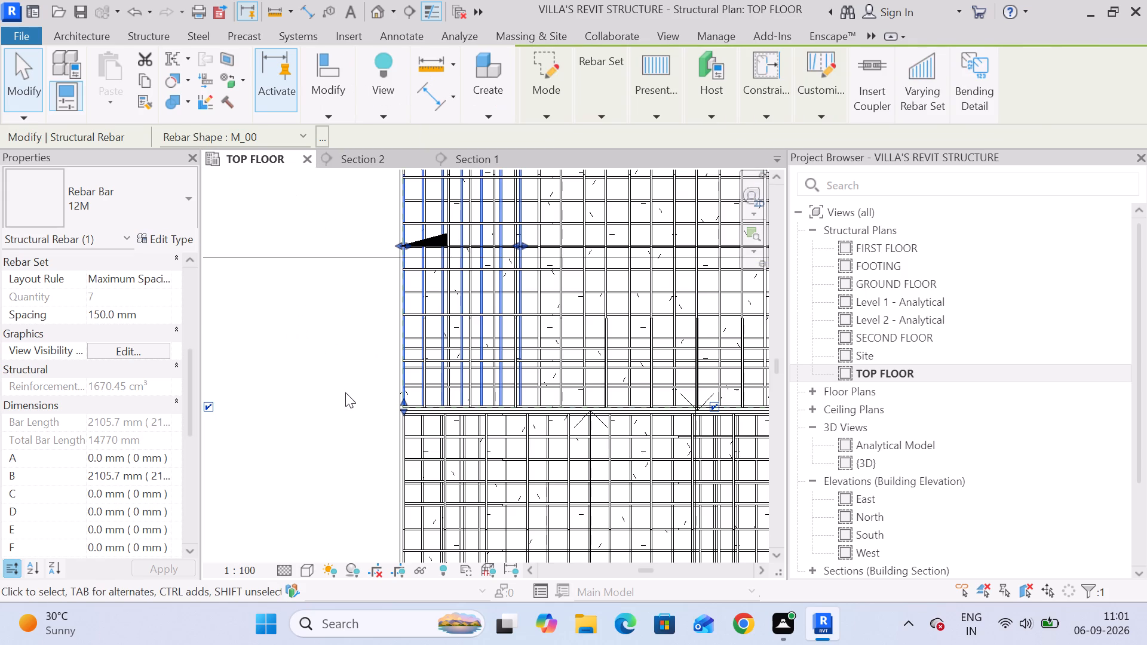
Pick the right-hand 150 mm top bar set in the plan and stretch its outer end in Section 2 to about 26 mm from the slab edge.
scroll(353, 392, down, 5)
click(343, 379)
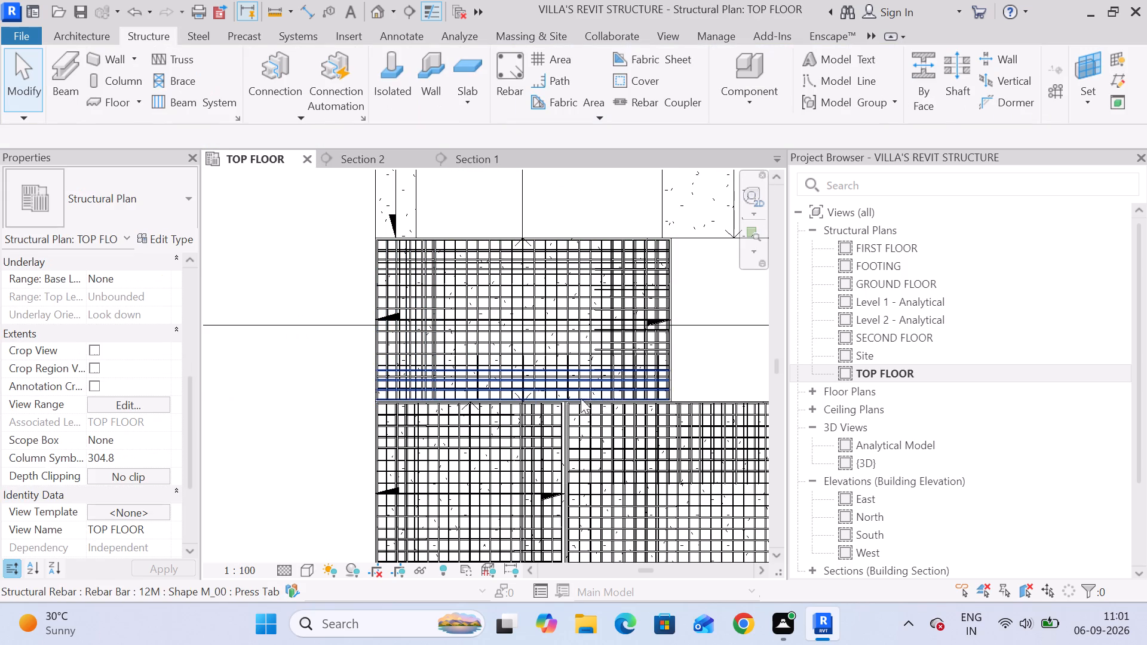
scroll(468, 388, up, 3)
scroll(317, 355, up, 4)
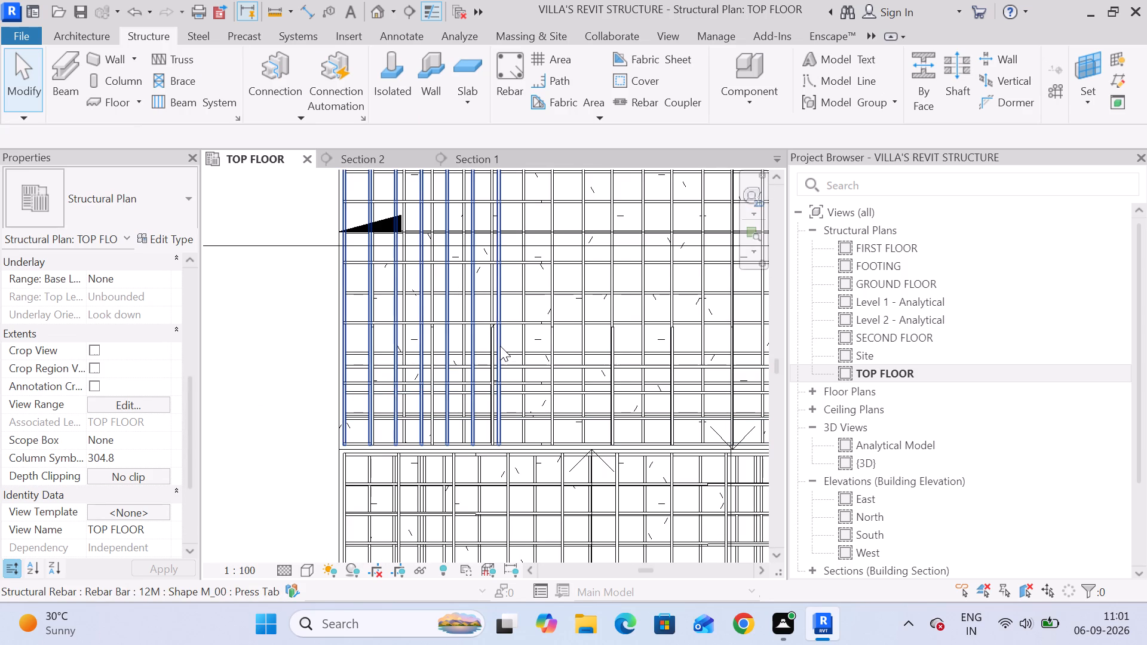
scroll(525, 377, down, 3)
middle_drag(506, 378, 277, 374)
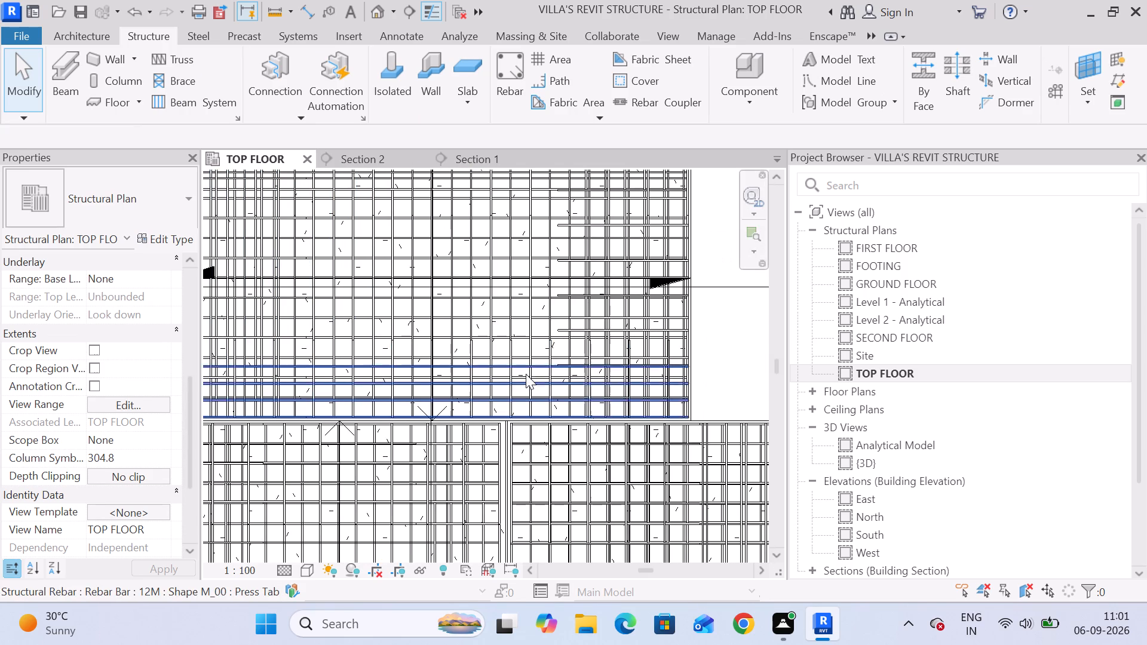
scroll(698, 328, up, 9)
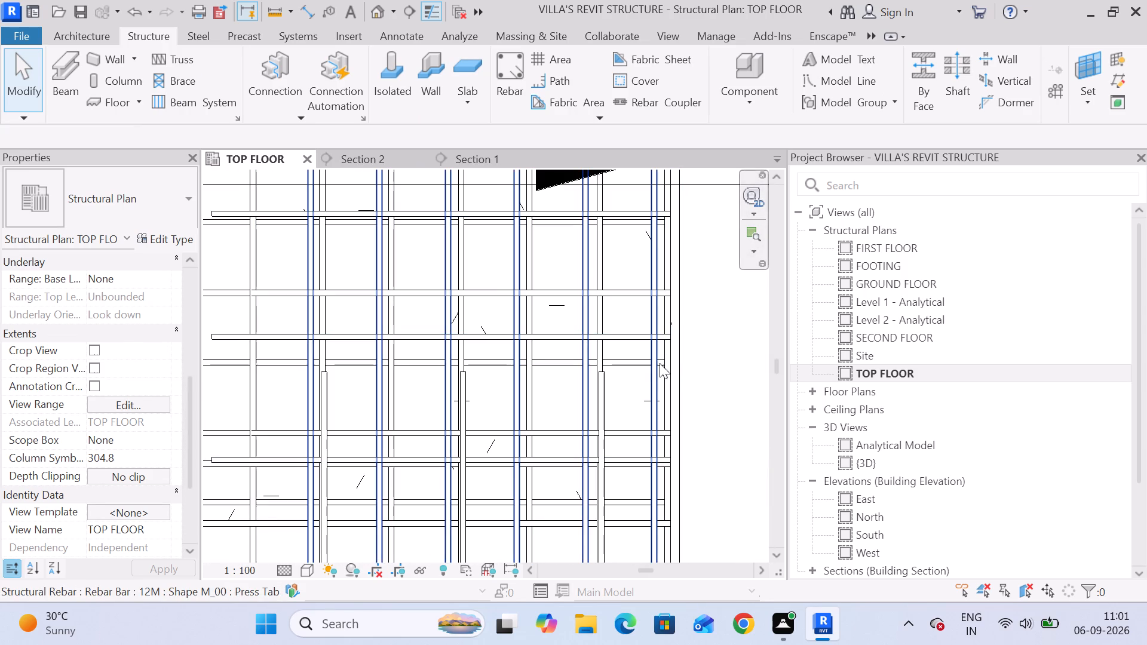
click(657, 368)
click(363, 167)
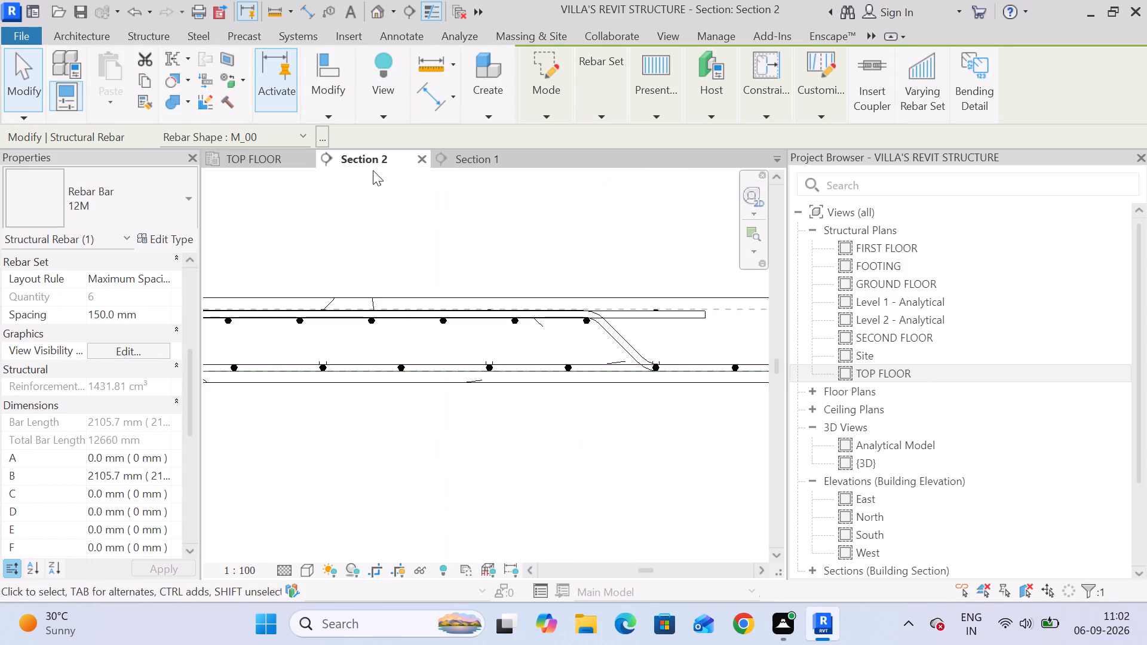
scroll(522, 360, down, 11)
middle_drag(594, 392, 355, 355)
middle_drag(246, 355, 240, 355)
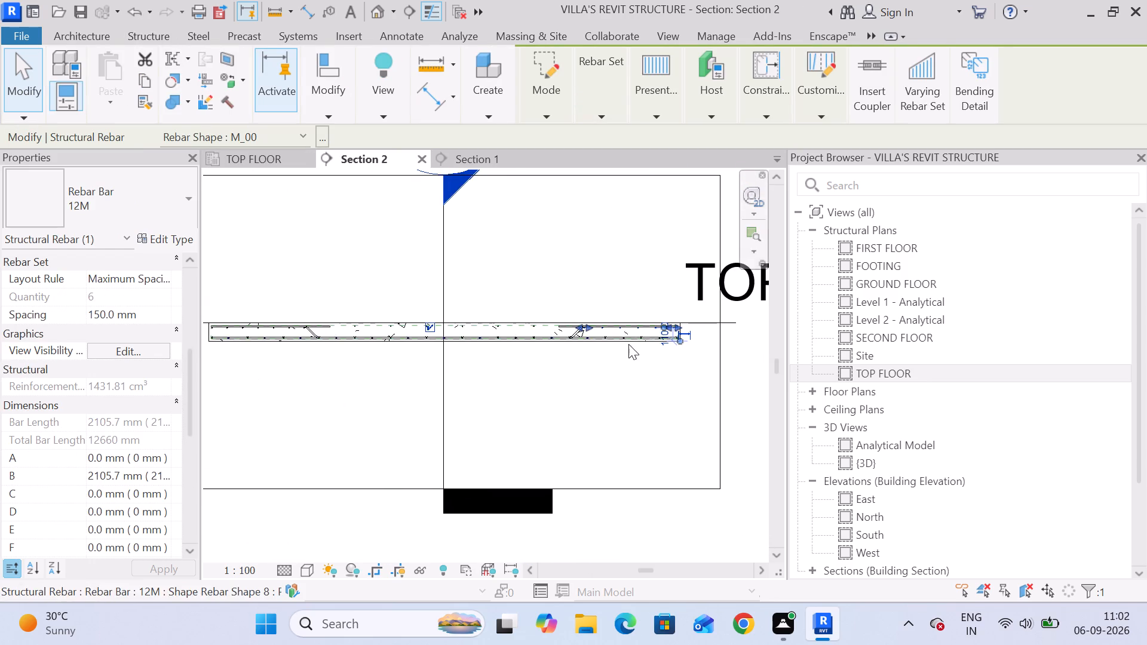
scroll(628, 344, up, 5)
scroll(700, 321, up, 8)
middle_drag(707, 361, 374, 364)
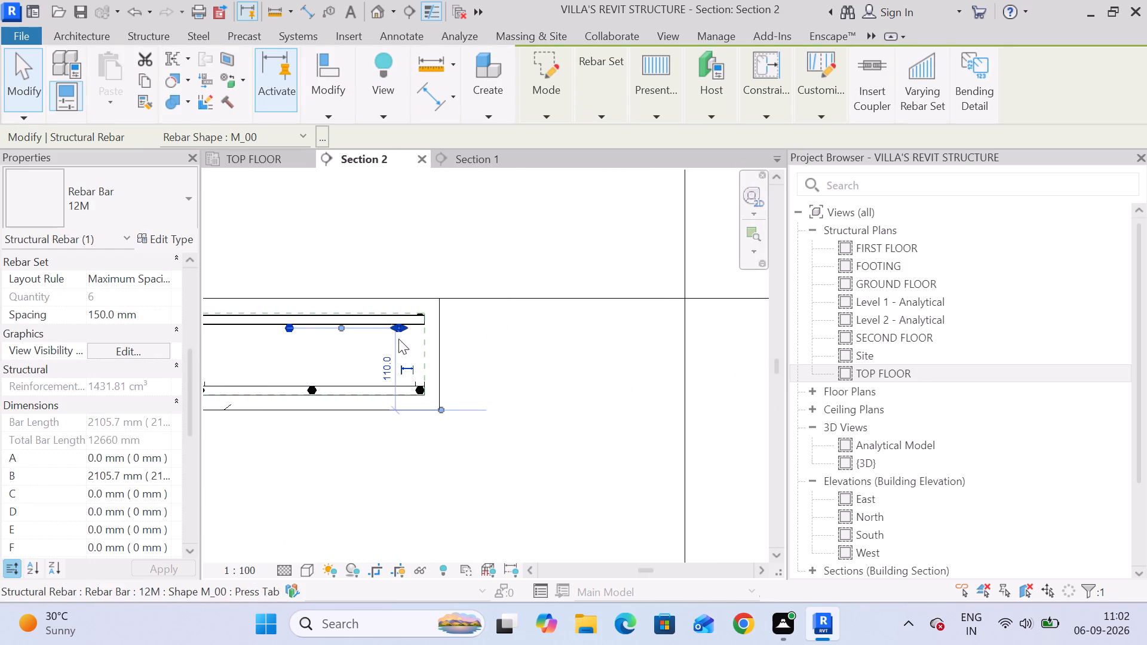
drag(401, 327, 416, 327)
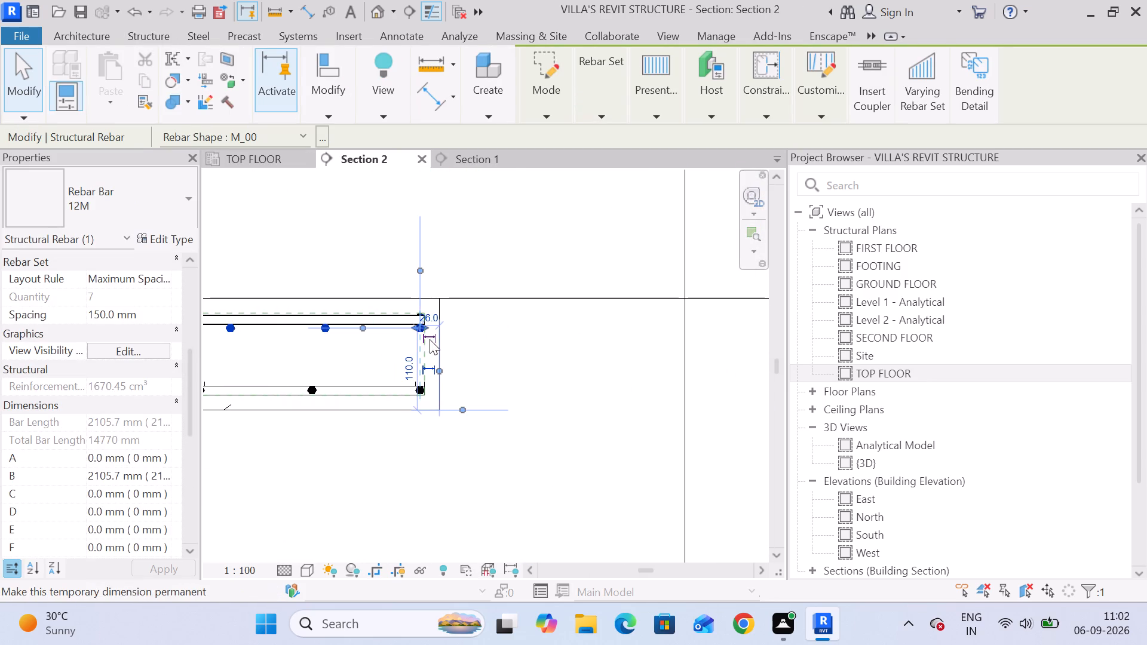
scroll(437, 332, down, 10)
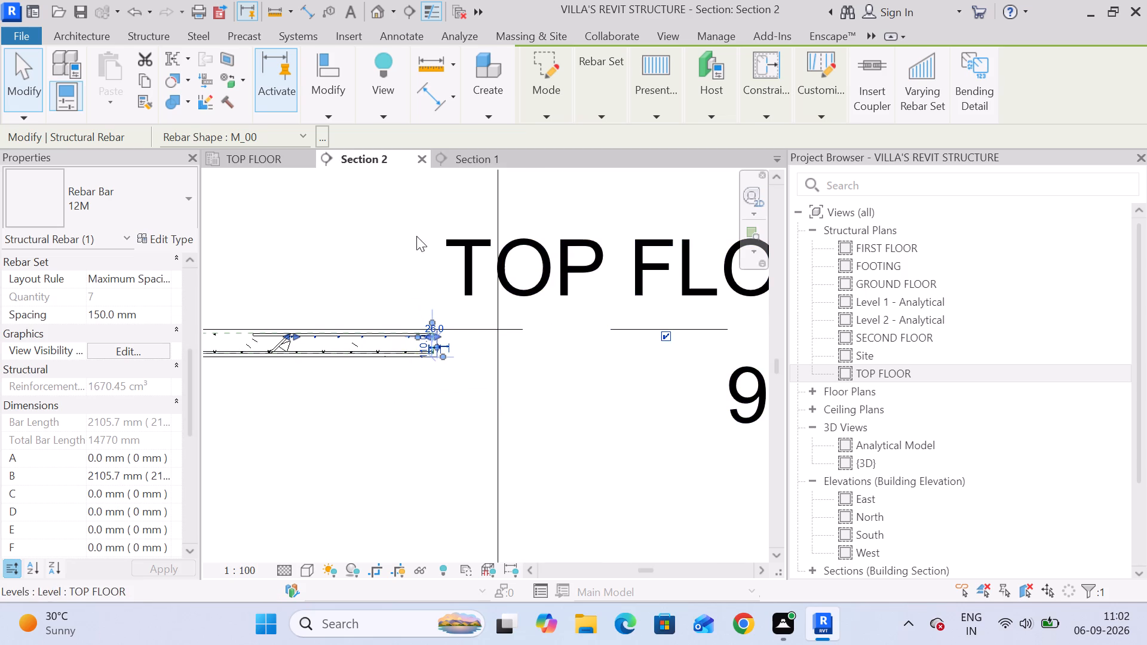
click(223, 156)
scroll(321, 395, down, 9)
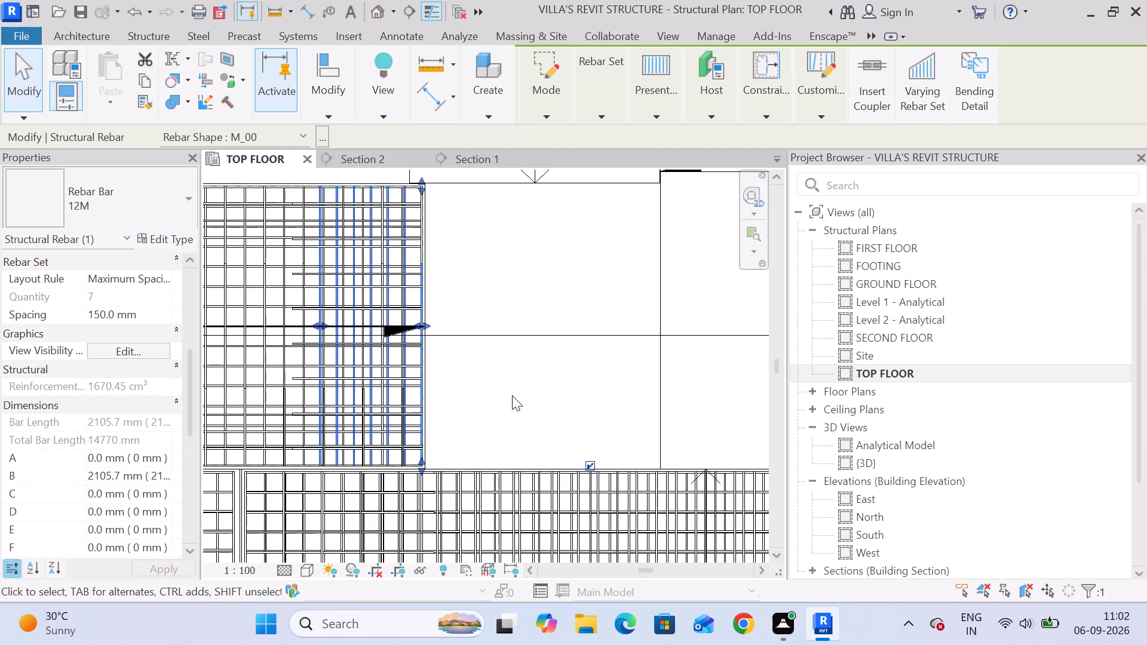
click(515, 395)
Pick the horizontal cranked 300 mm bar set in the TOP FLOOR plan and pull its lower end down to the neighbouring bar near the panel's lower edge.
middle_drag(292, 398, 516, 397)
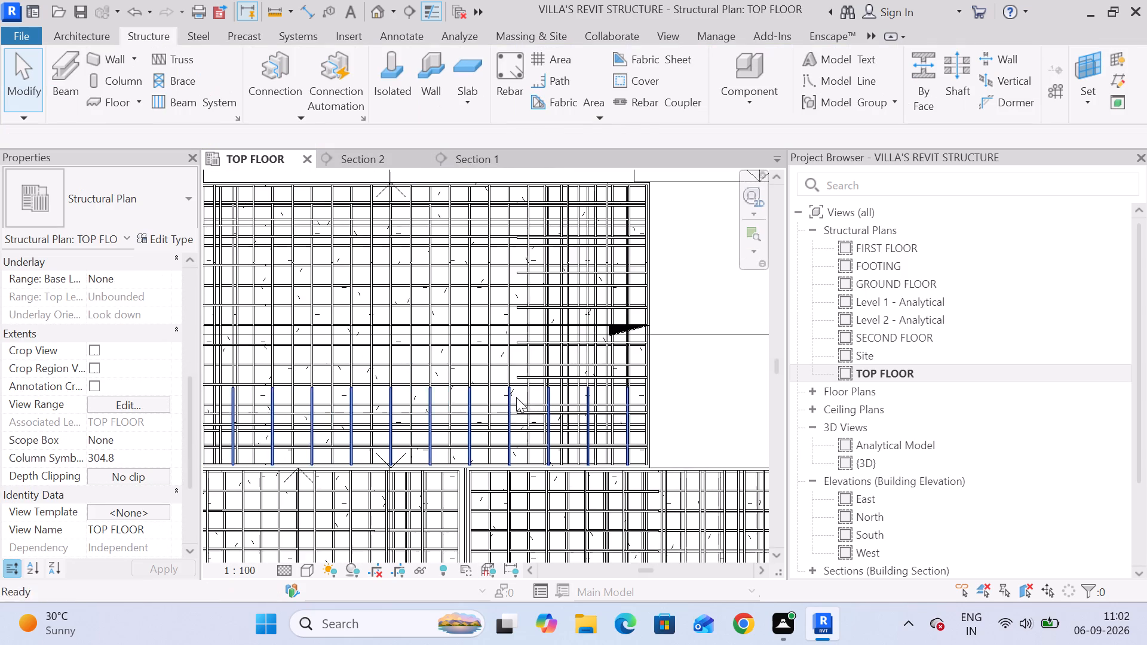
scroll(427, 446, up, 9)
middle_drag(416, 464, 474, 357)
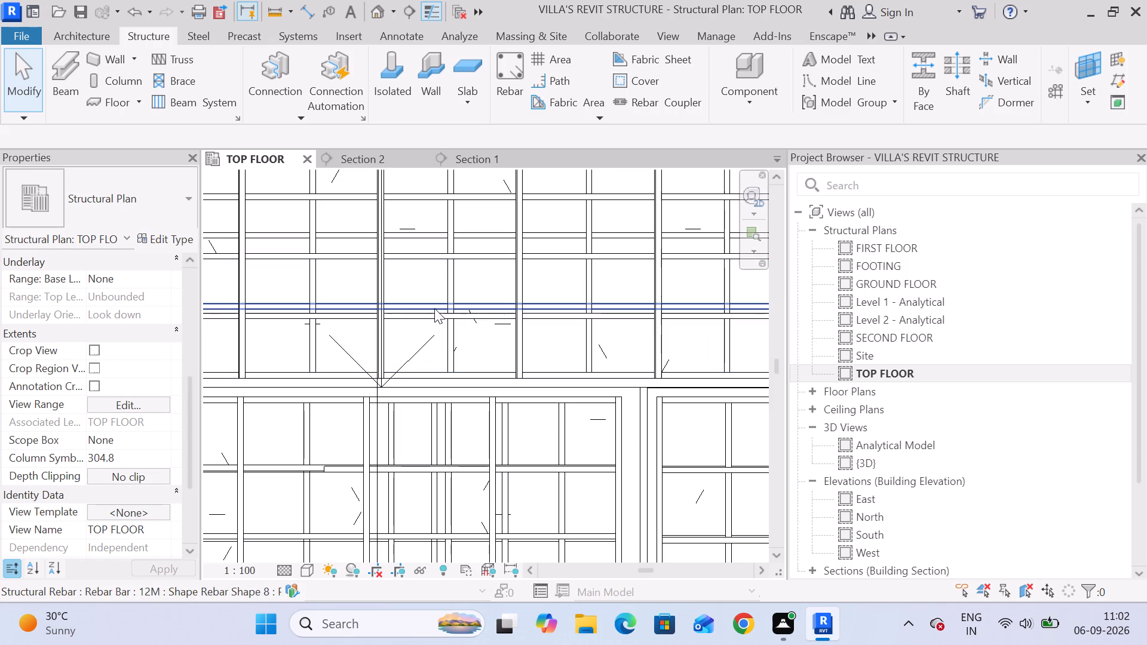
scroll(441, 309, down, 8)
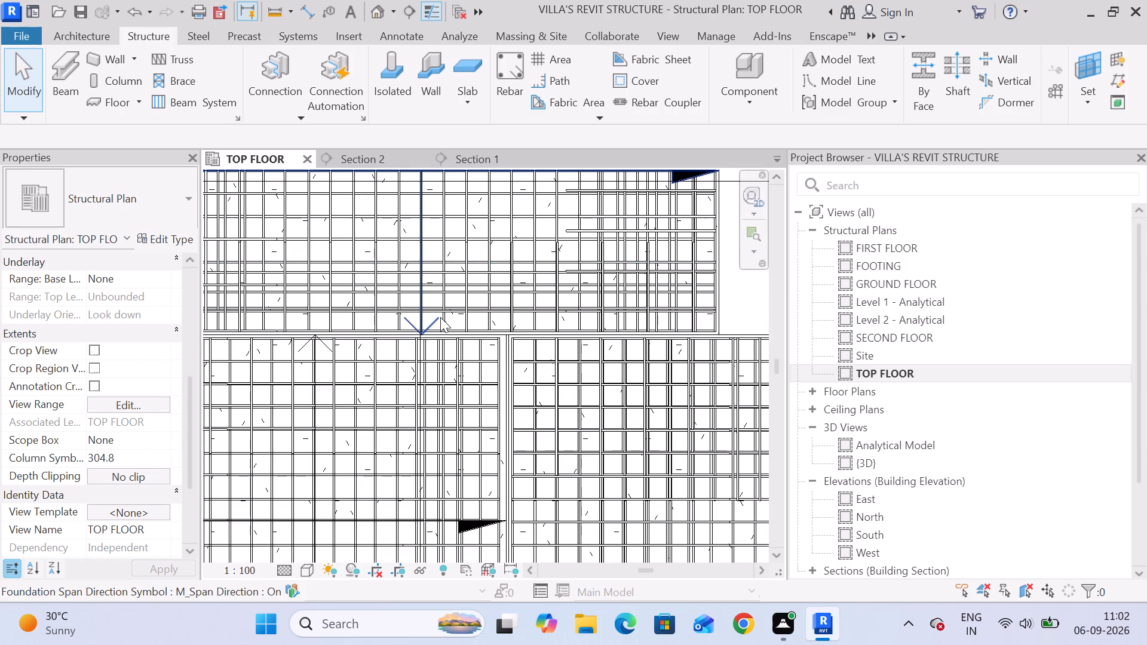
scroll(440, 302, up, 7)
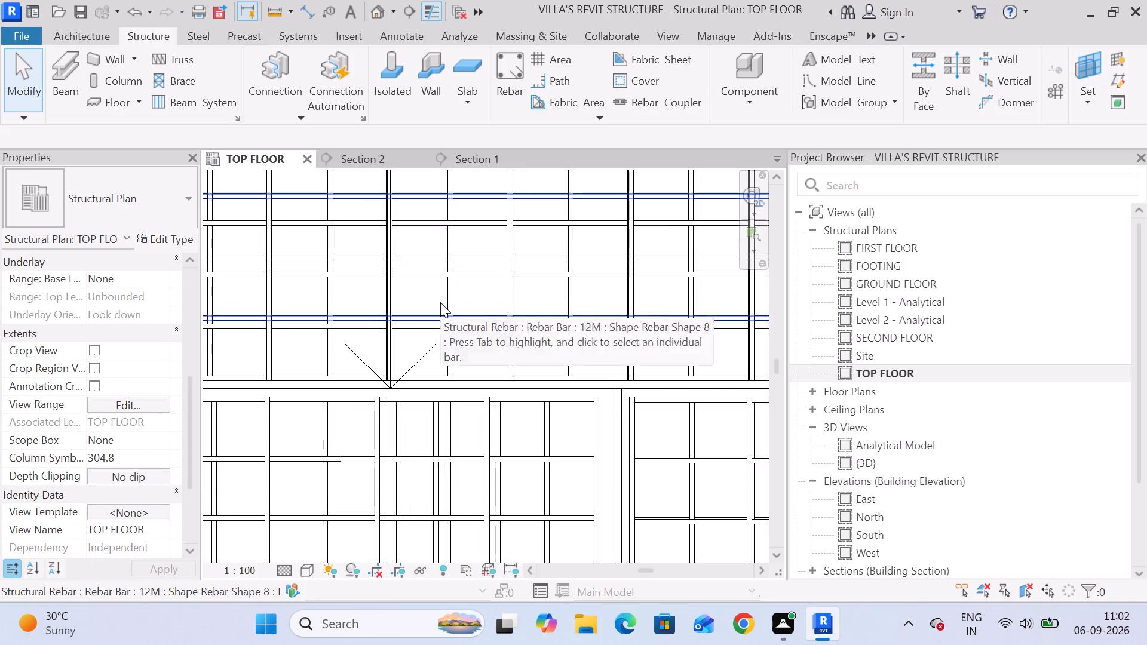
scroll(440, 302, up, 5)
click(415, 327)
scroll(430, 351, down, 3)
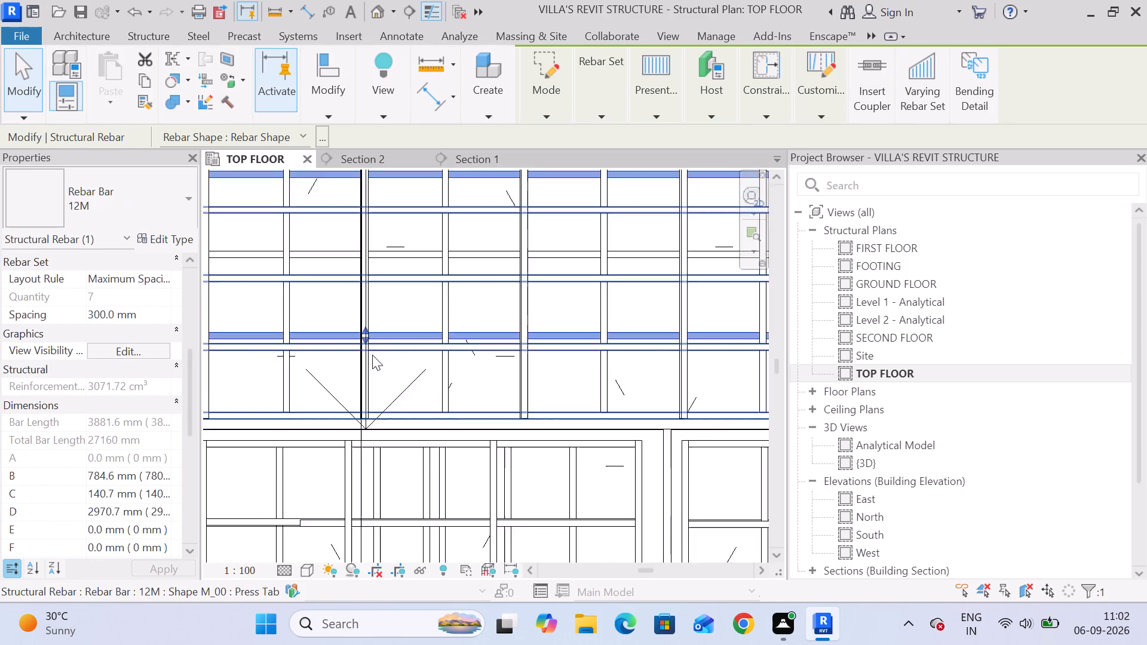
scroll(361, 347, up, 3)
drag(367, 331, 369, 346)
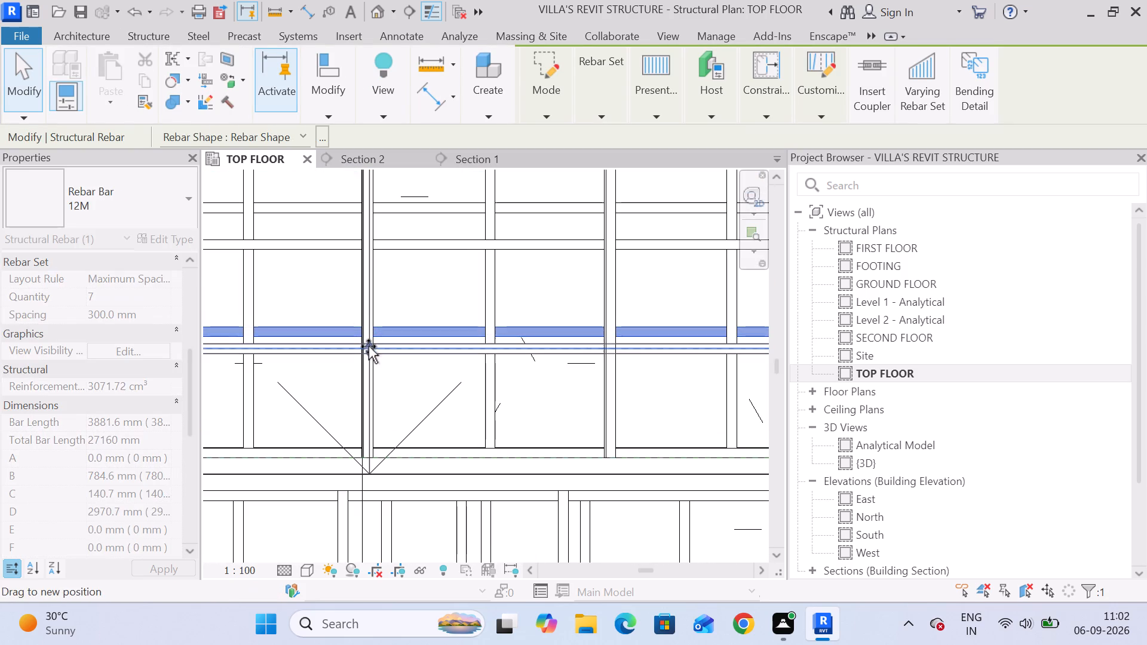
drag(369, 346, 369, 348)
scroll(382, 363, down, 17)
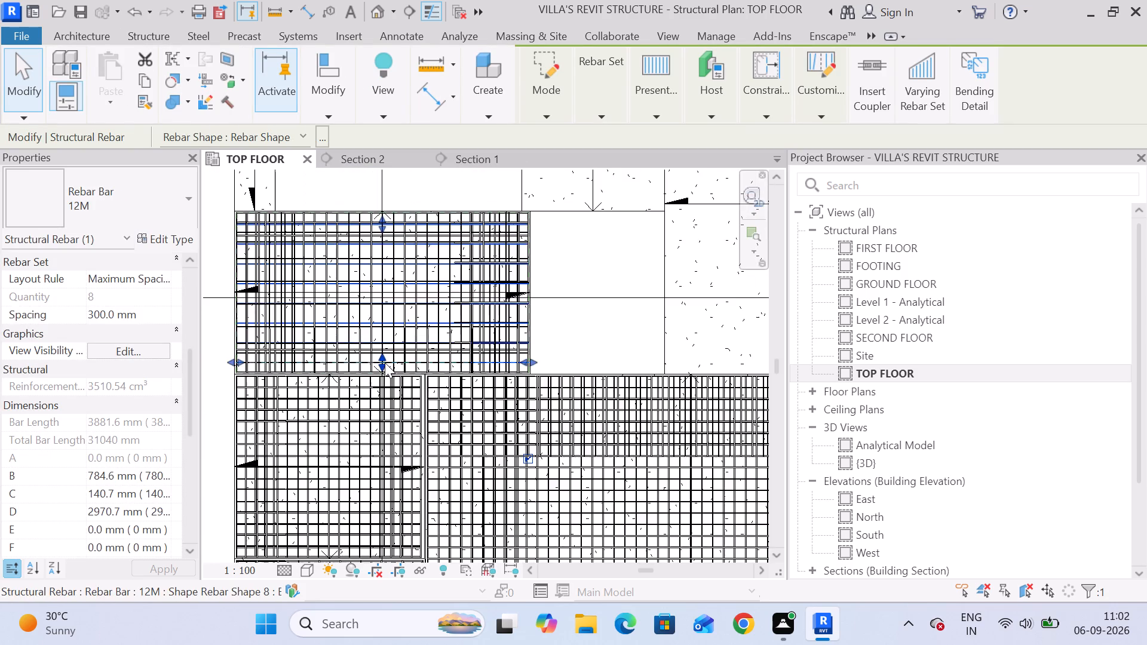
Pull the upper end of the same horizontal cranked bar set up to the neighbouring bar near the panel's upper edge.
scroll(394, 246, up, 13)
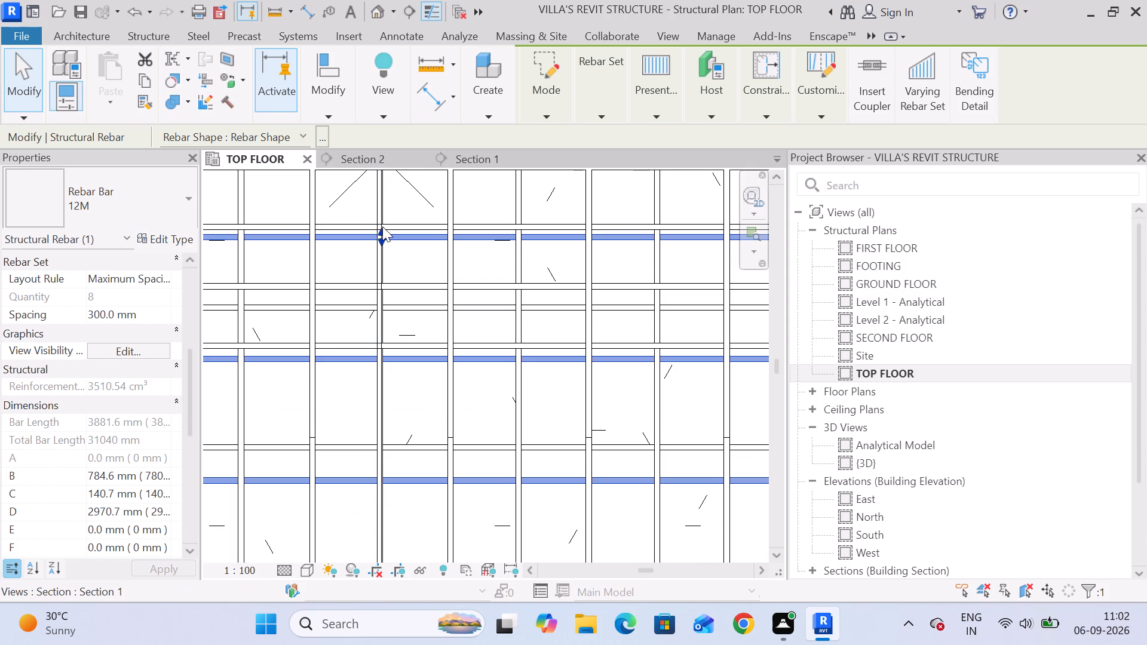
drag(380, 232, 381, 225)
scroll(384, 287, down, 11)
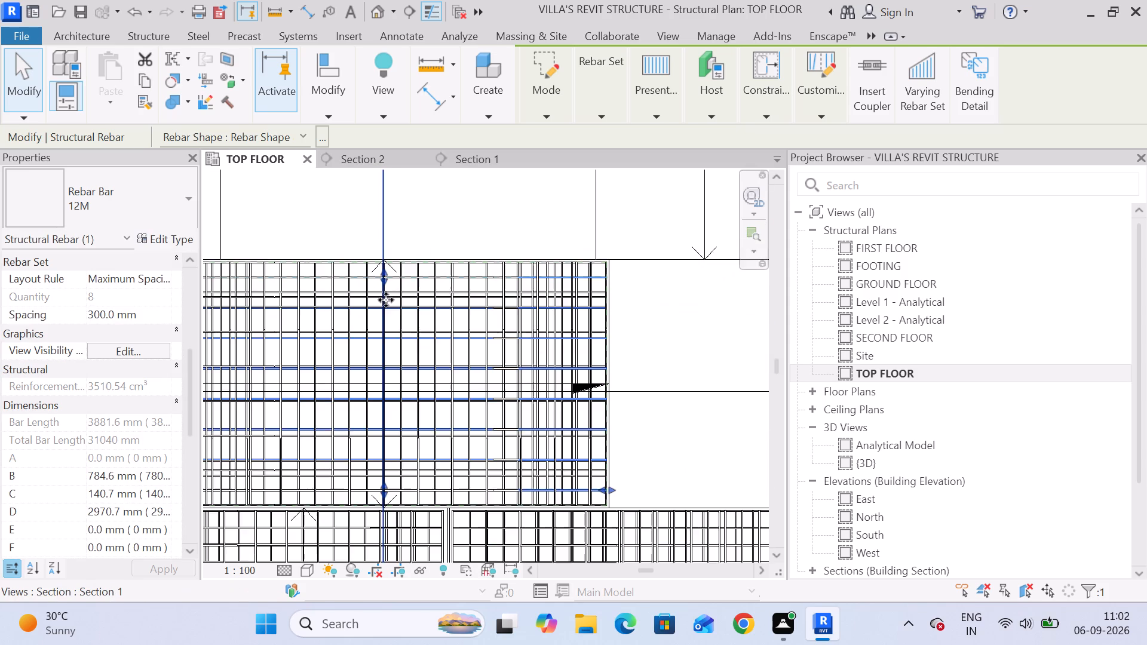
click(633, 329)
Pick the vertical cranked 300 mm bar set and pull its right end outward to the neighbouring bar near the panel's right edge.
scroll(548, 335, up, 2)
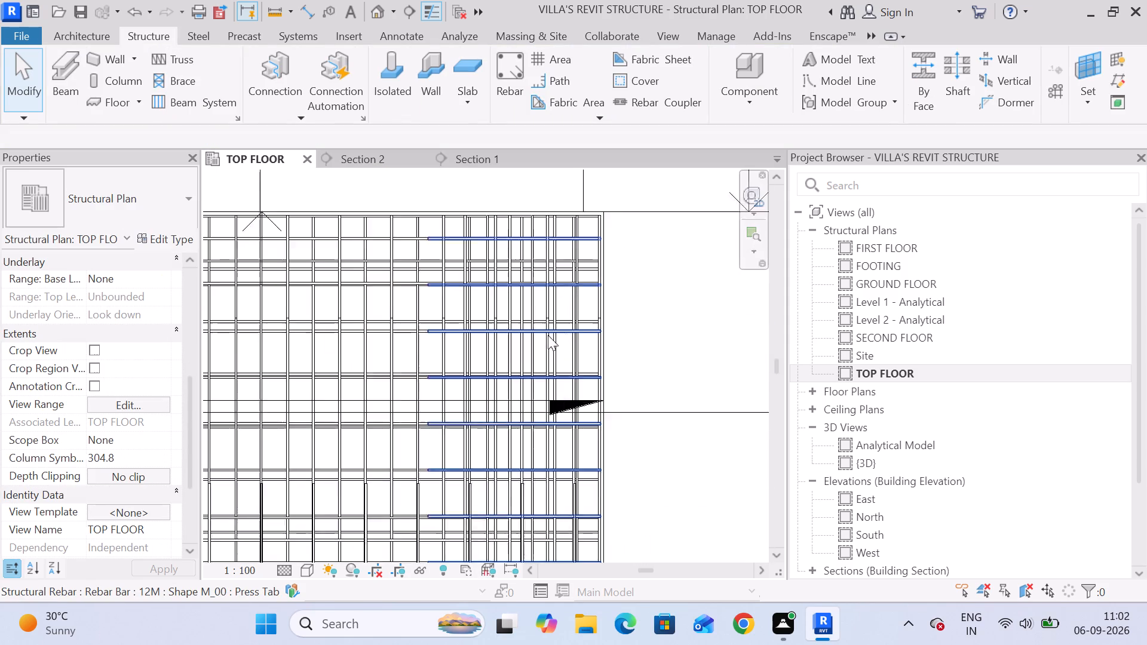
scroll(548, 335, up, 11)
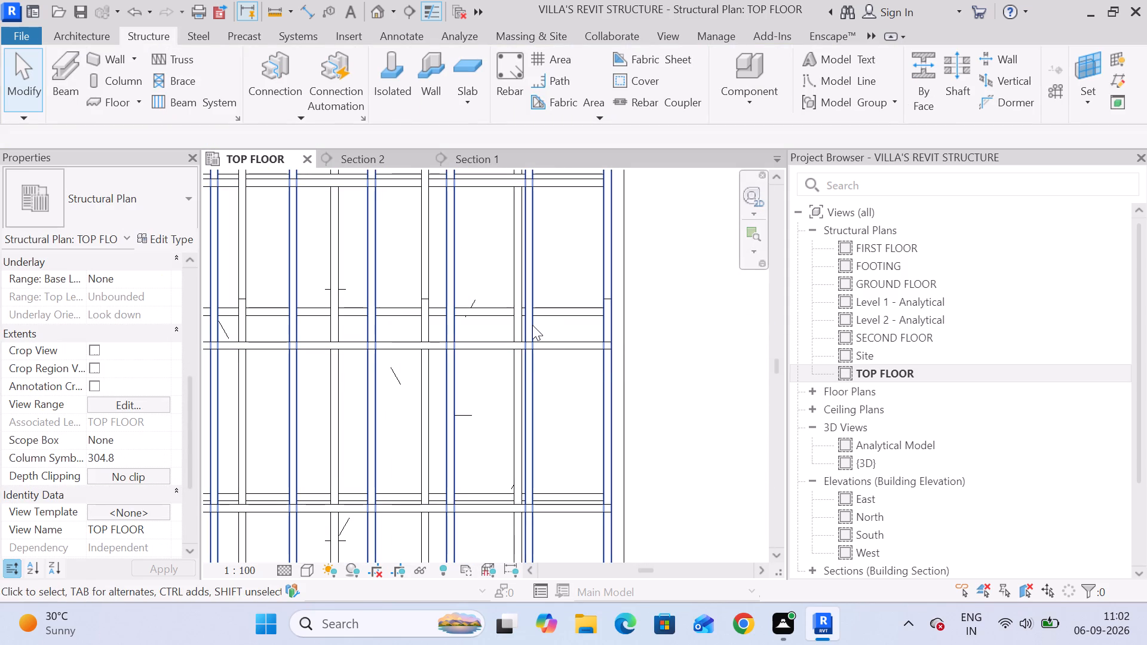
click(517, 325)
scroll(544, 392, down, 6)
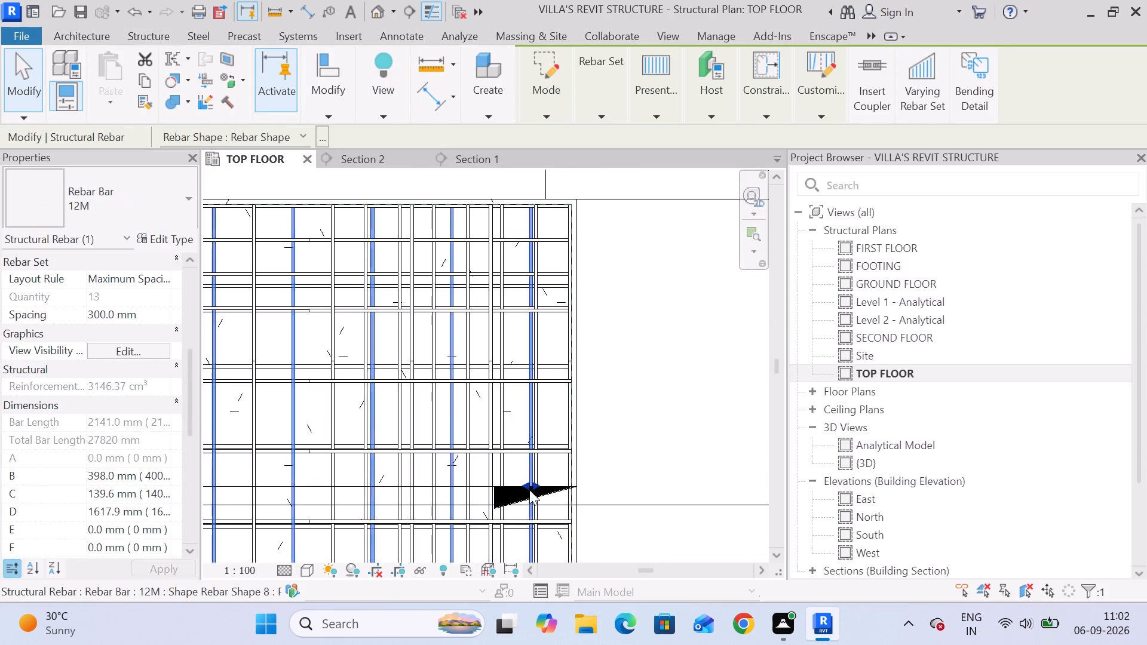
scroll(530, 522, up, 8)
drag(531, 448, 533, 448)
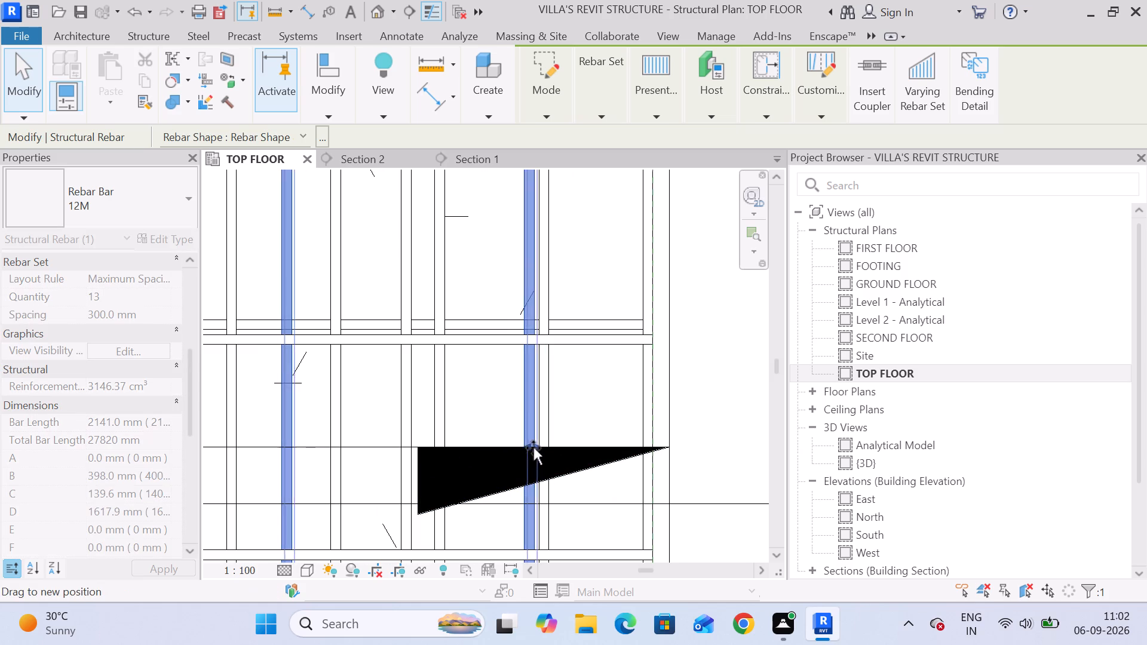
drag(533, 448, 544, 448)
scroll(552, 451, down, 15)
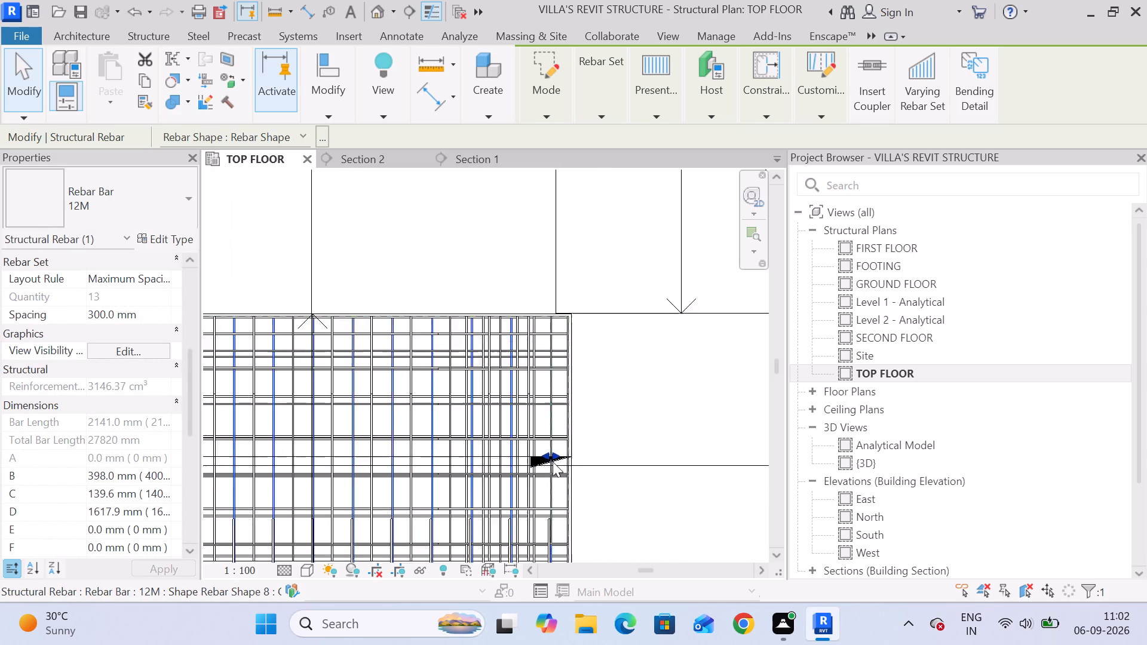
Pull the left end of the vertical cranked 300 mm bar set outward to the neighbouring bar near the panel's left edge.
scroll(553, 462, down, 2)
scroll(256, 464, up, 9)
middle_drag(298, 471, 348, 426)
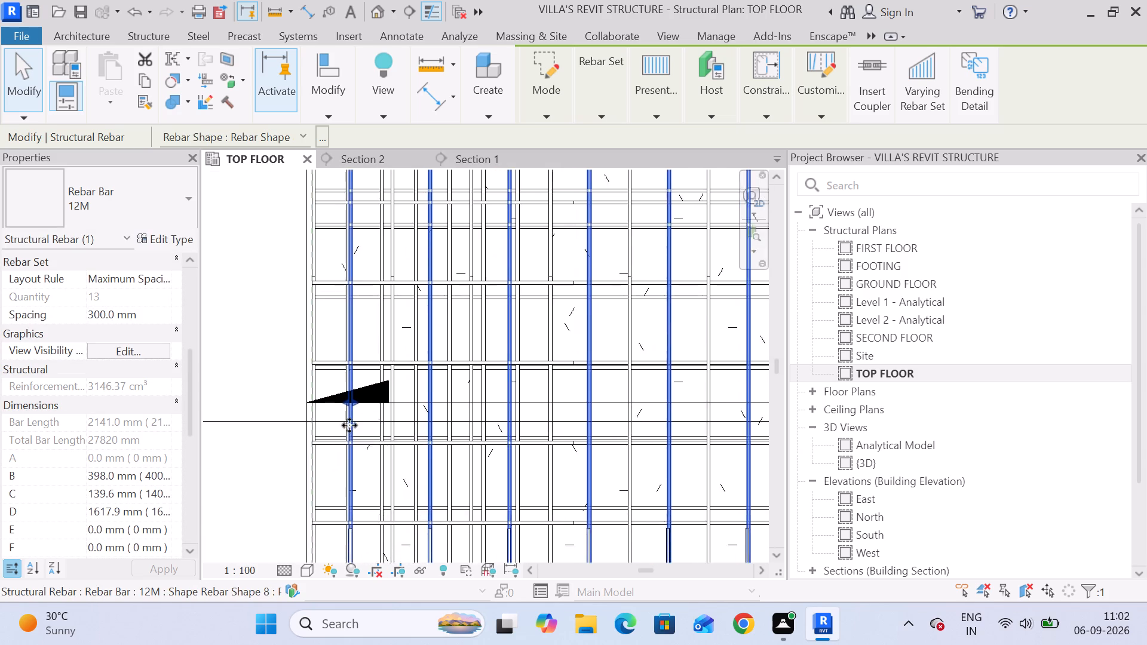
scroll(348, 419, up, 7)
click(349, 396)
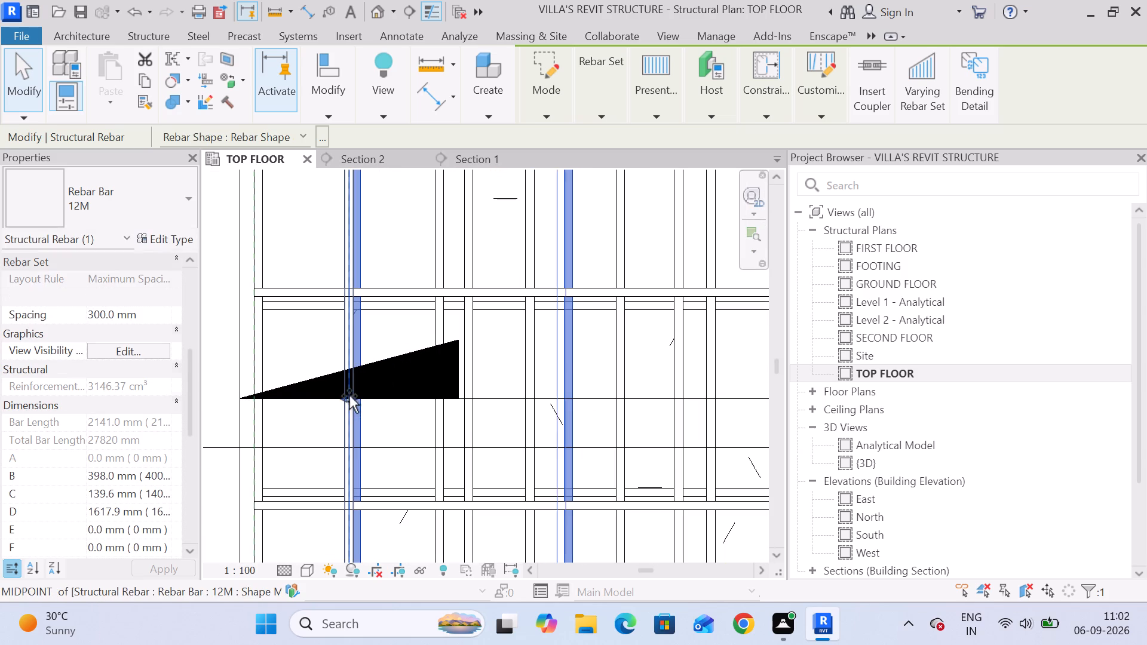
scroll(358, 401, down, 16)
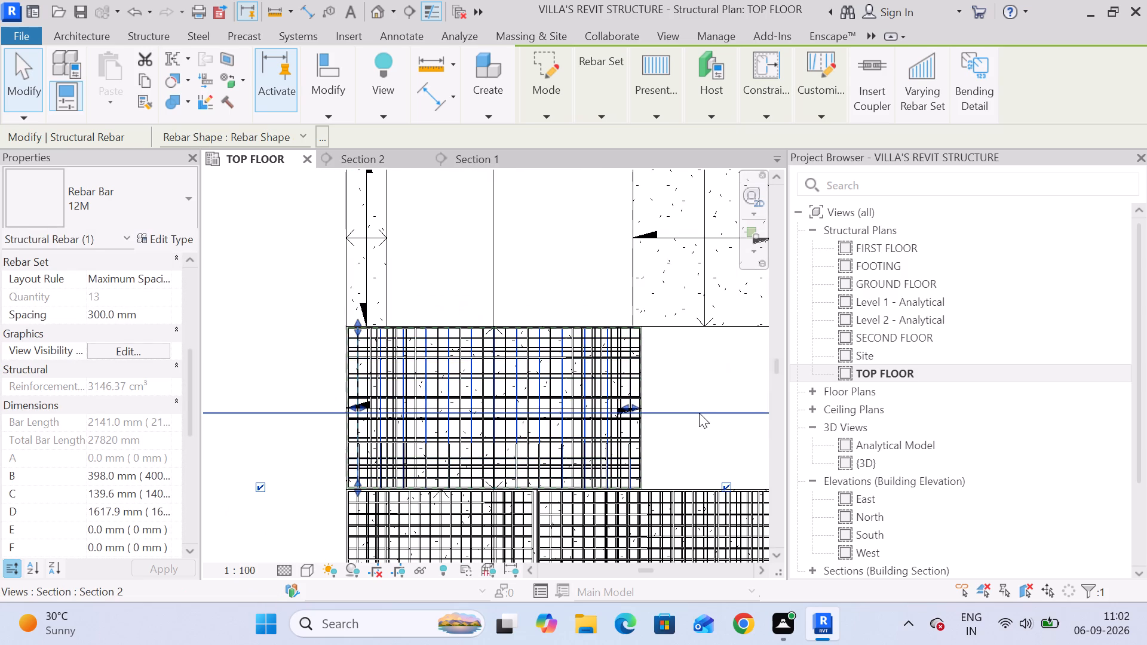
click(704, 410)
click(695, 438)
Examine the finished panel's reinforcement in the TOP FLOOR plan, Section 2 and Section 1.
scroll(464, 411, up, 4)
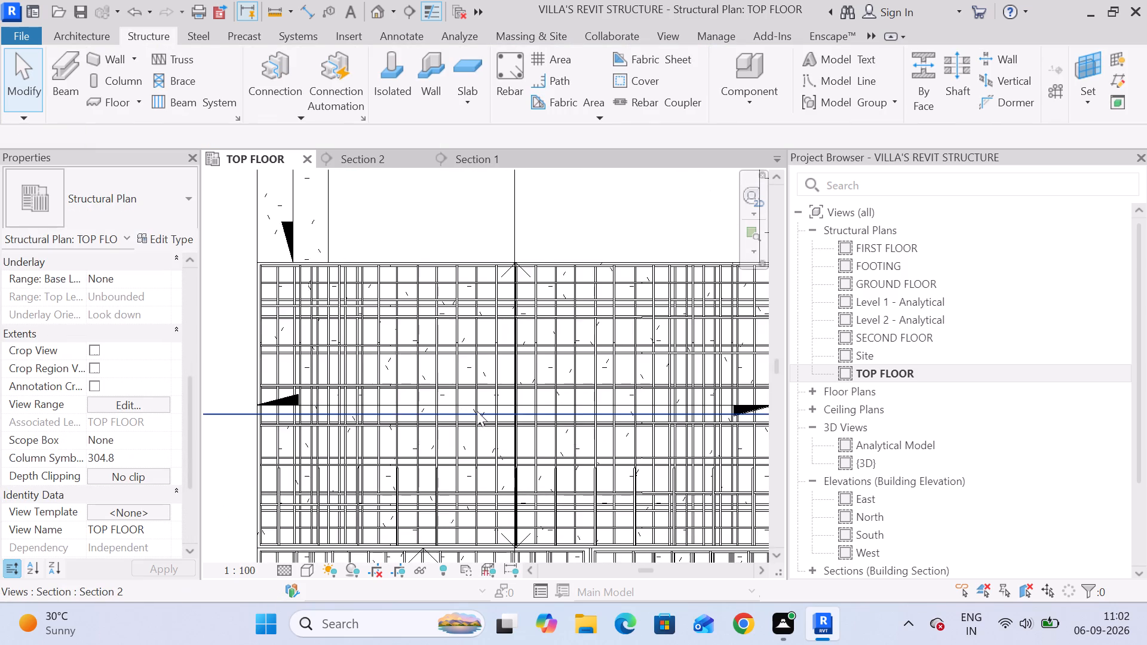
scroll(478, 413, down, 3)
middle_drag(478, 424, 477, 302)
scroll(477, 302, up, 3)
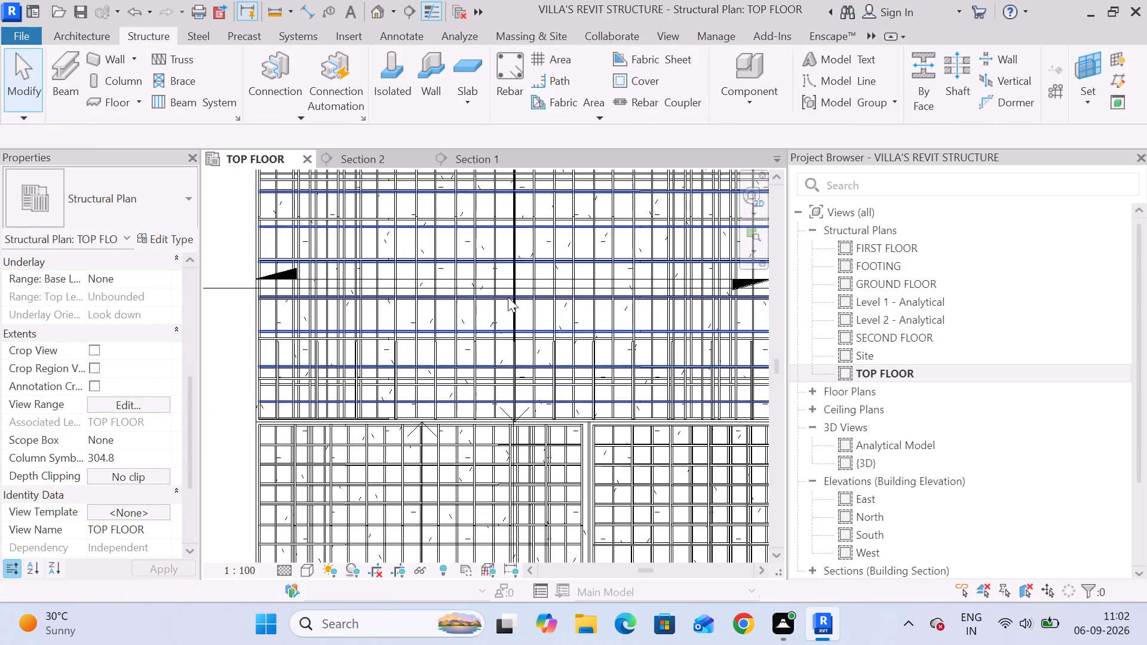
scroll(511, 294, up, 4)
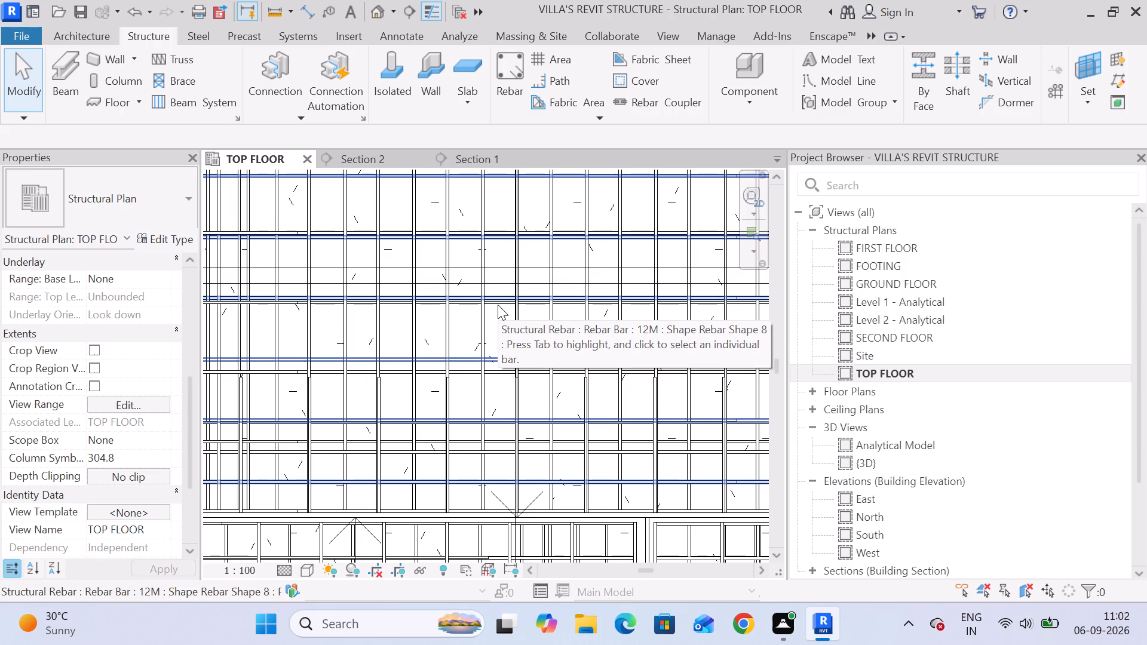
scroll(498, 305, down, 5)
middle_drag(501, 252, 502, 421)
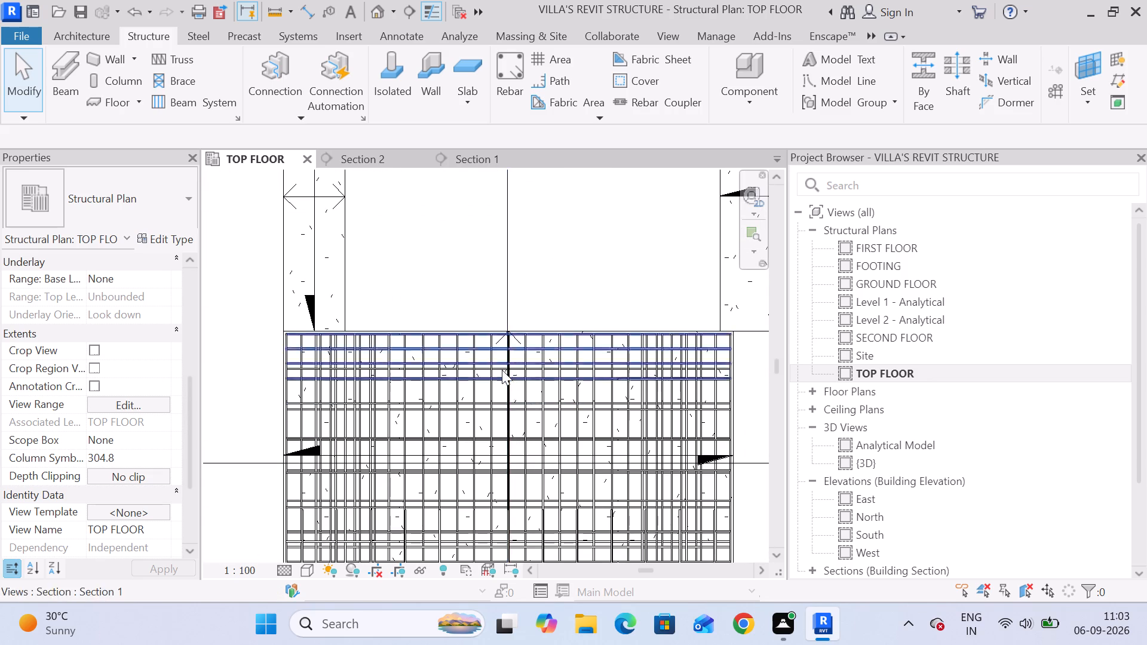
scroll(502, 361, down, 3)
middle_drag(502, 362, 503, 248)
scroll(513, 265, down, 4)
click(336, 160)
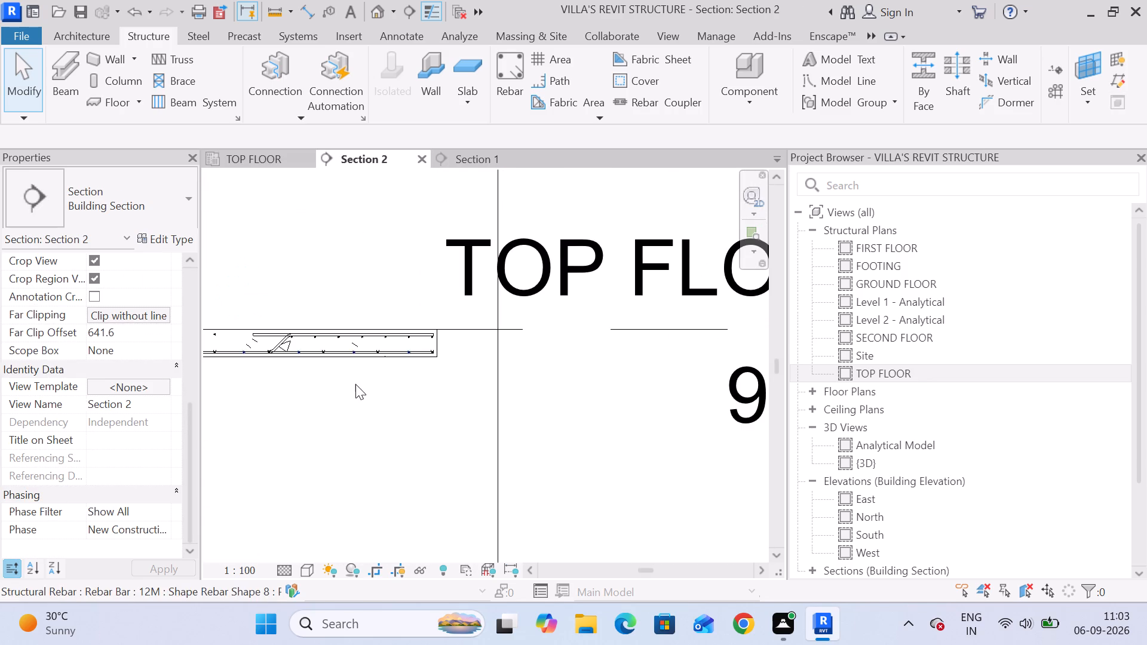
scroll(358, 384, down, 3)
middle_drag(360, 384, 680, 372)
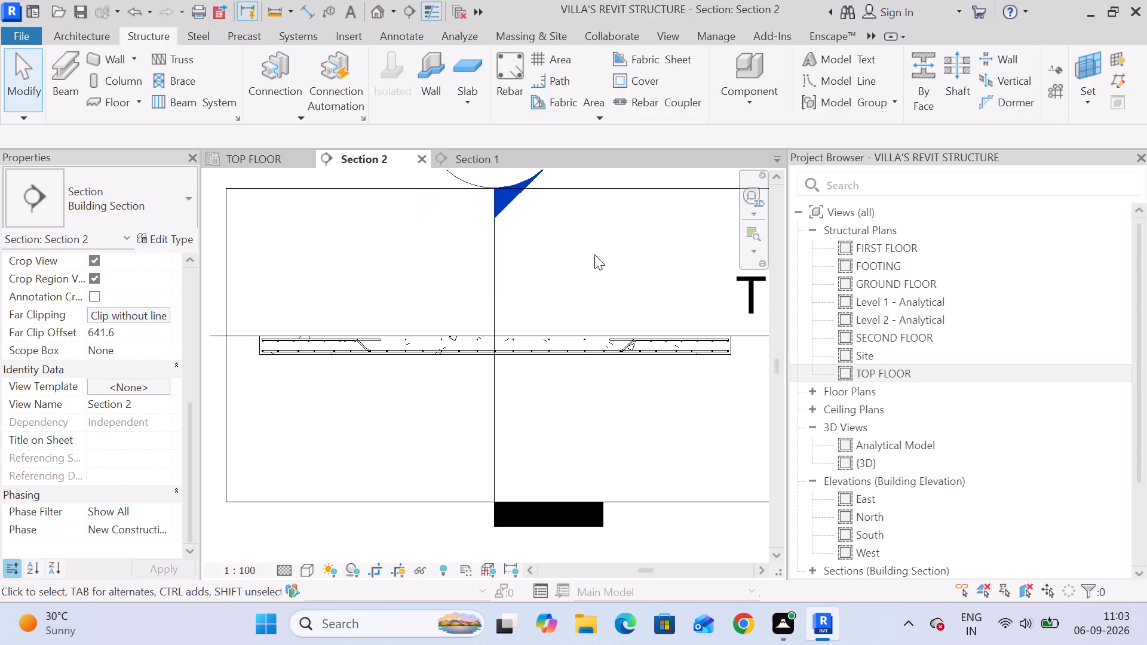
click(447, 153)
scroll(436, 274, down, 2)
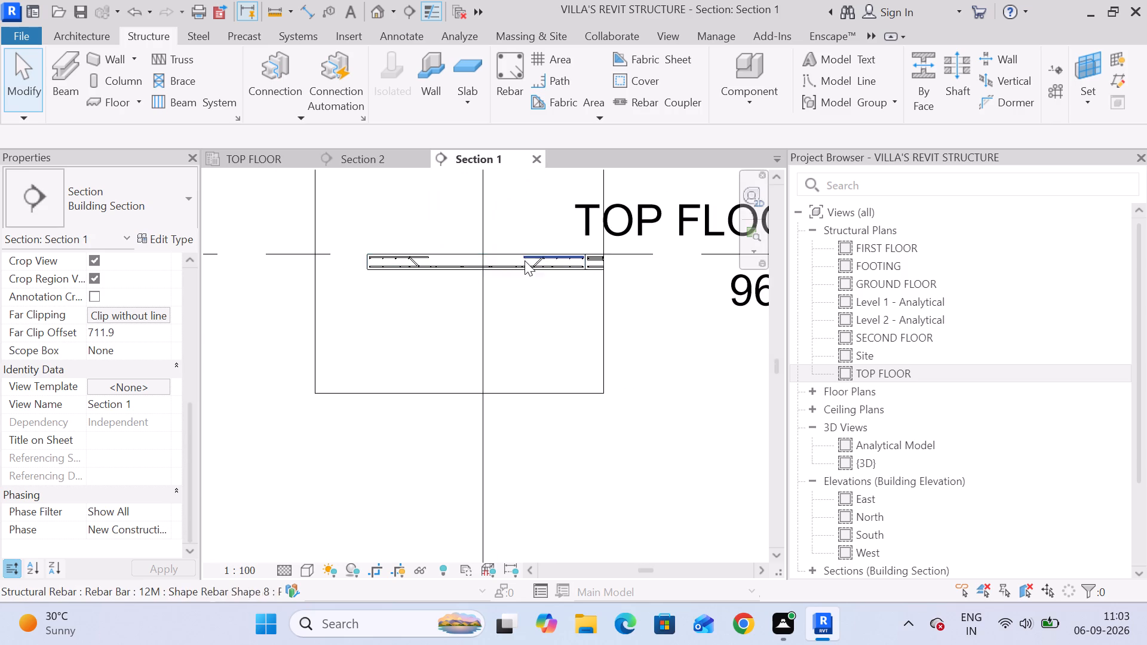
scroll(539, 260, up, 2)
click(244, 161)
scroll(361, 374, down, 9)
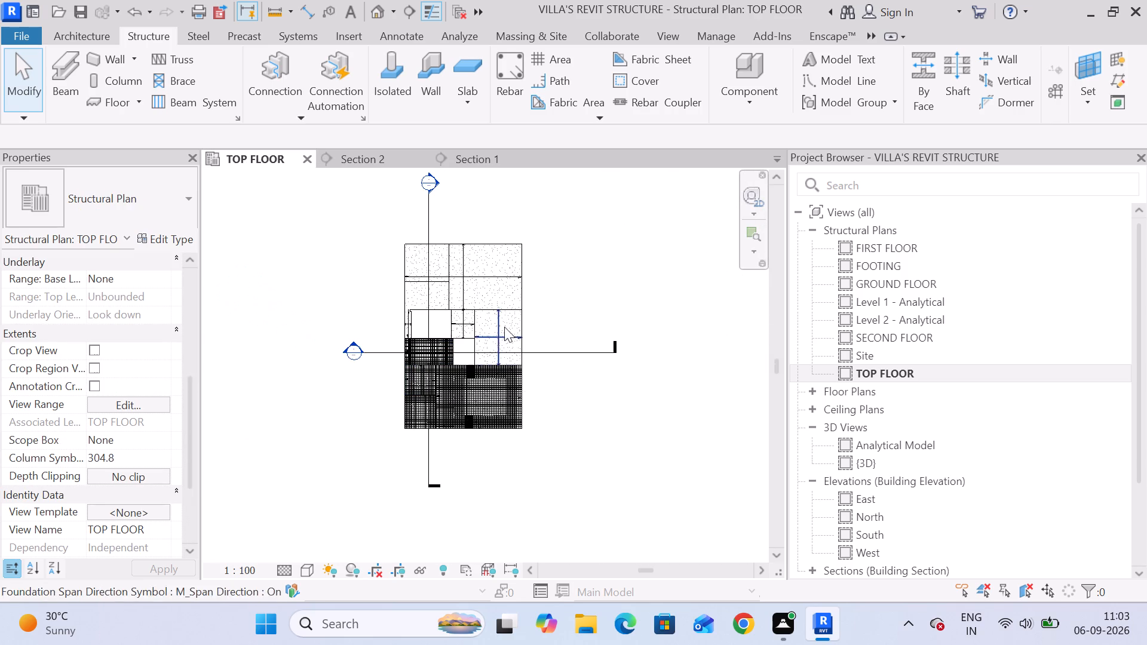
Filter the lower-left panel's selection to Structural Rebar only and propagate it, aligned by host, to the unreinforced slab panel on the villa's right edge.
scroll(517, 354, up, 3)
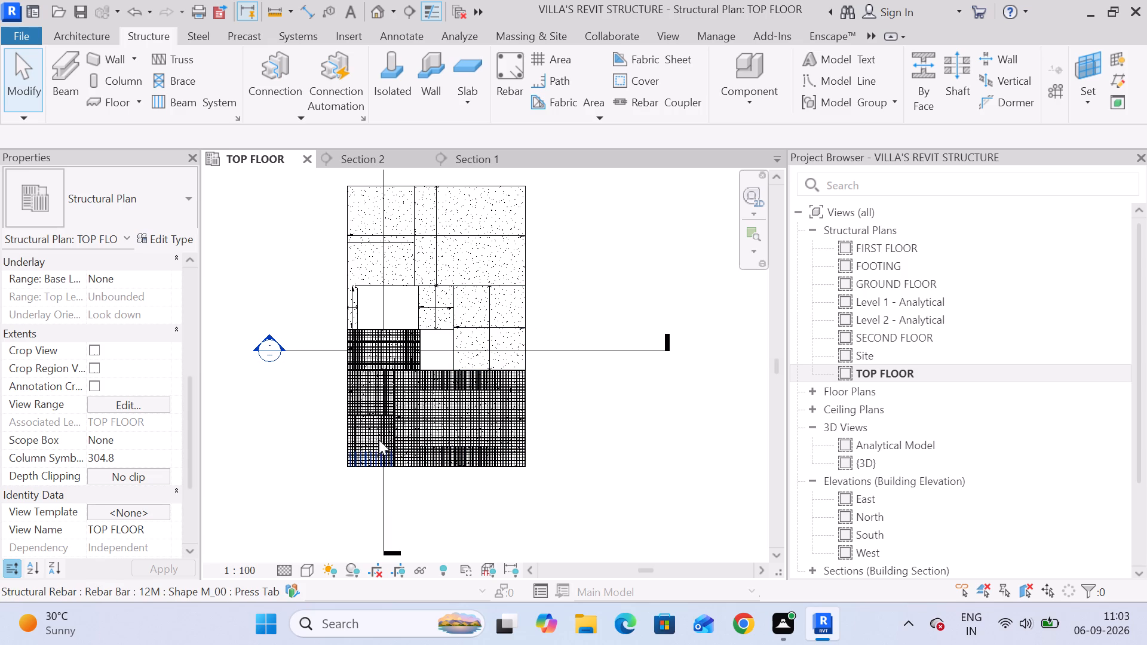
scroll(369, 466, up, 13)
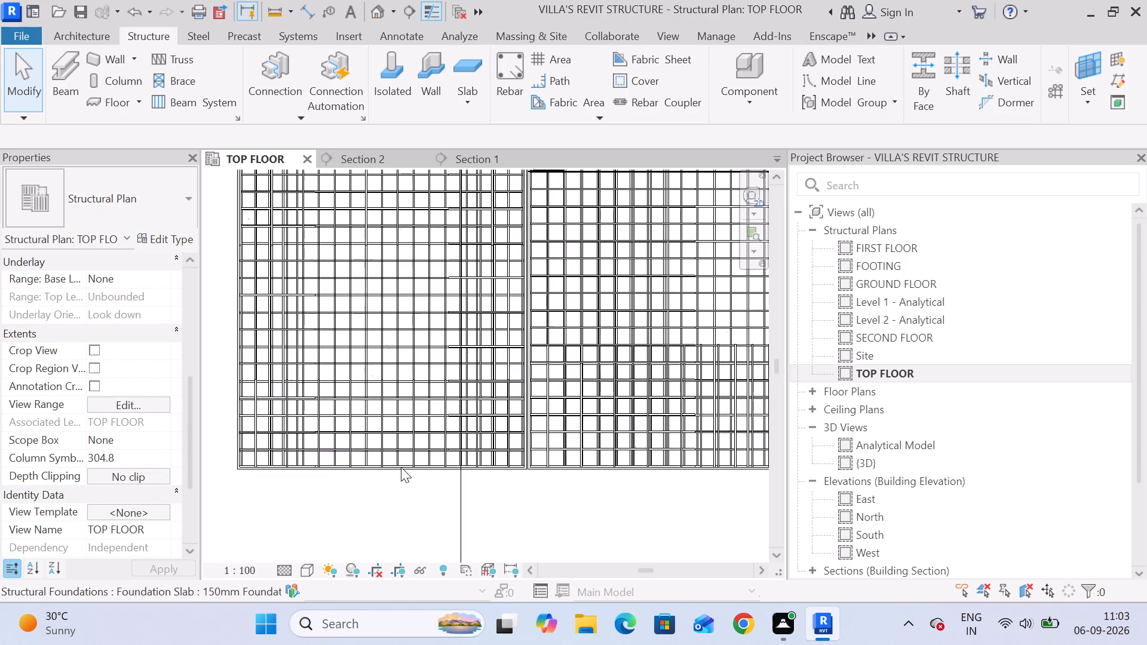
scroll(403, 435, up, 5)
scroll(419, 415, down, 5)
scroll(401, 507, down, 7)
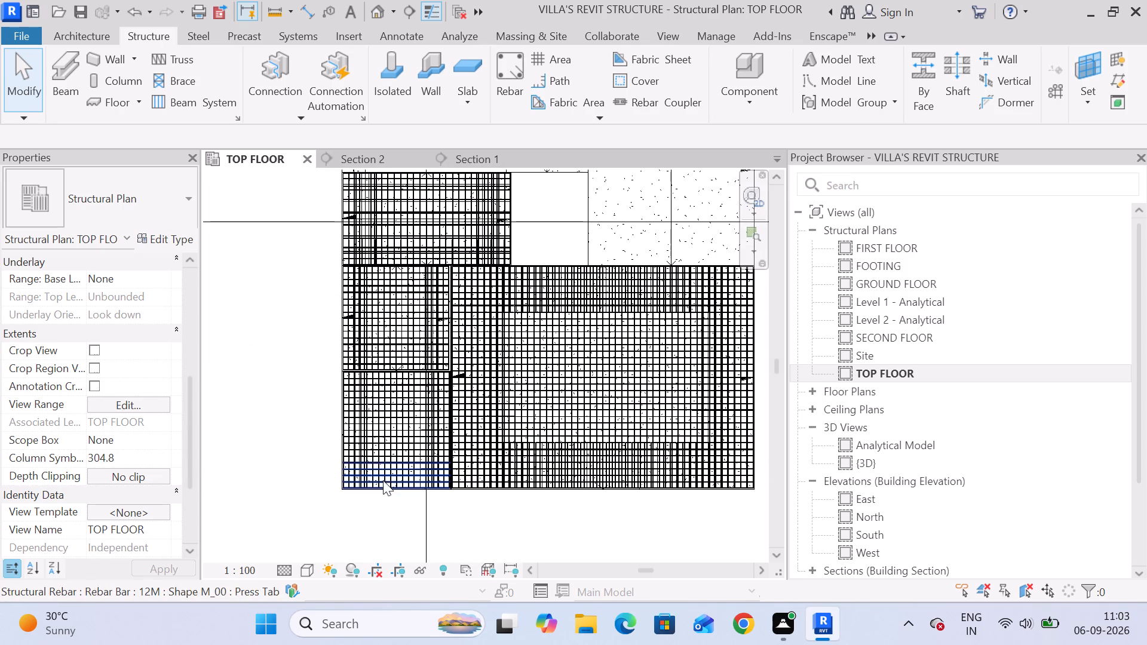
drag(315, 383, 452, 505)
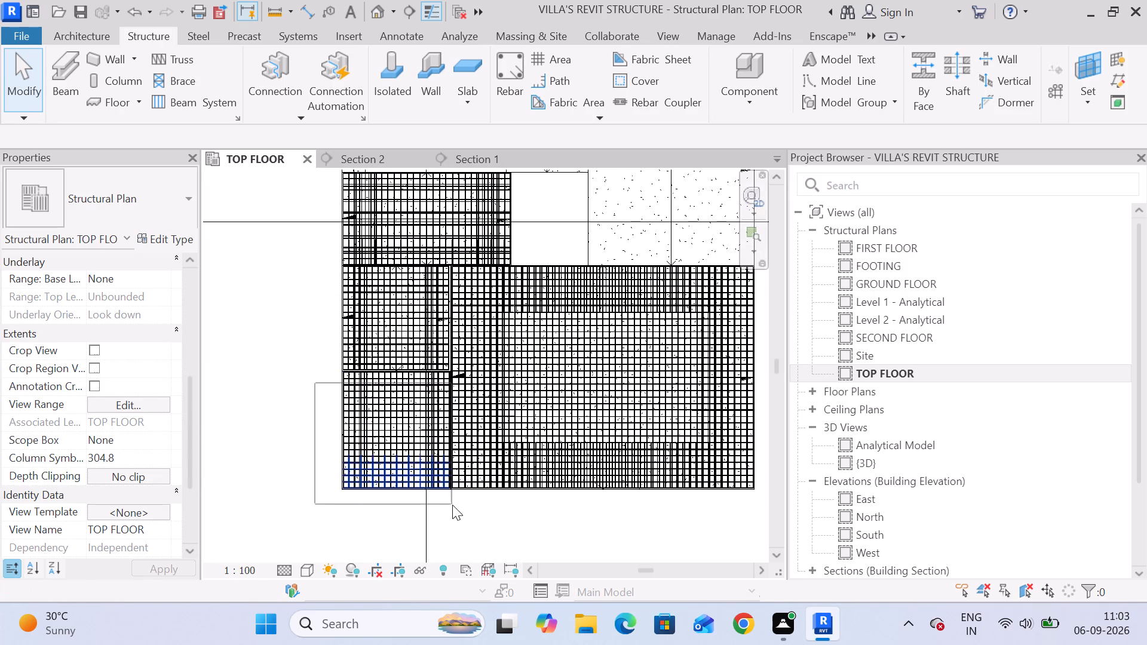
drag(452, 505, 286, 449)
drag(321, 351, 464, 522)
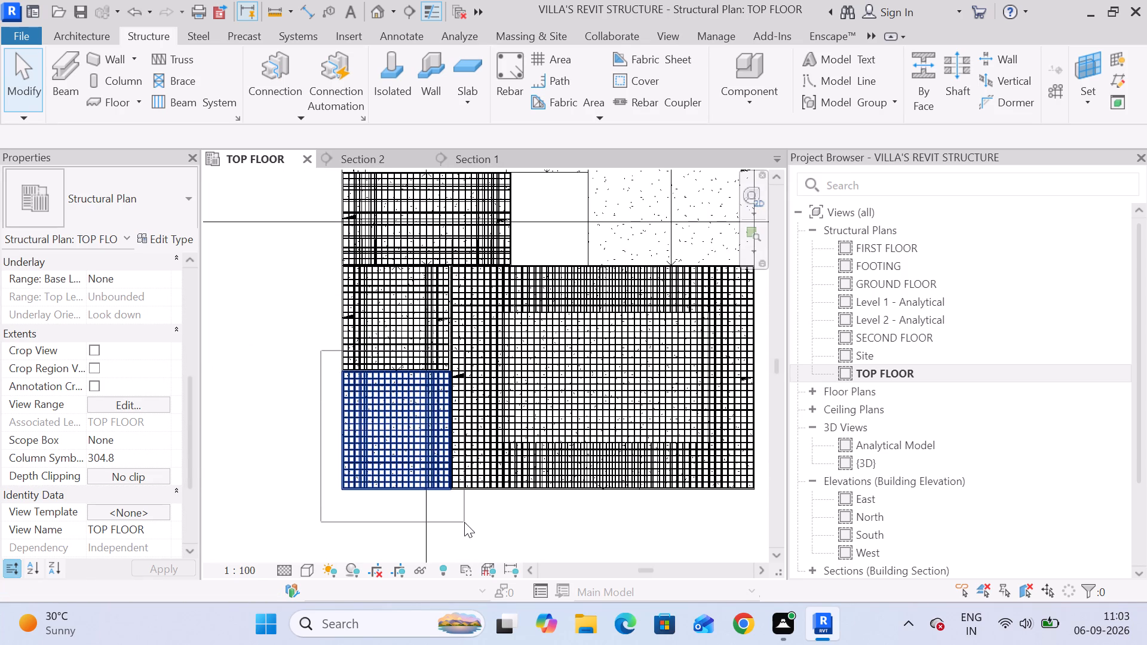
drag(464, 522, 464, 517)
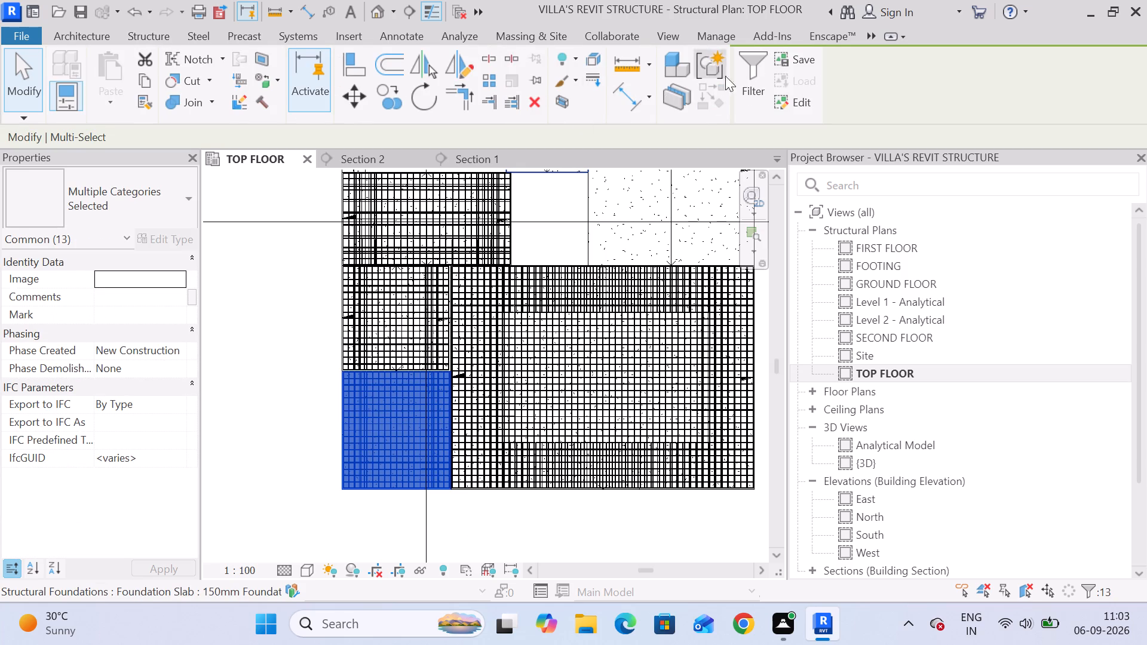
click(737, 72)
click(670, 223)
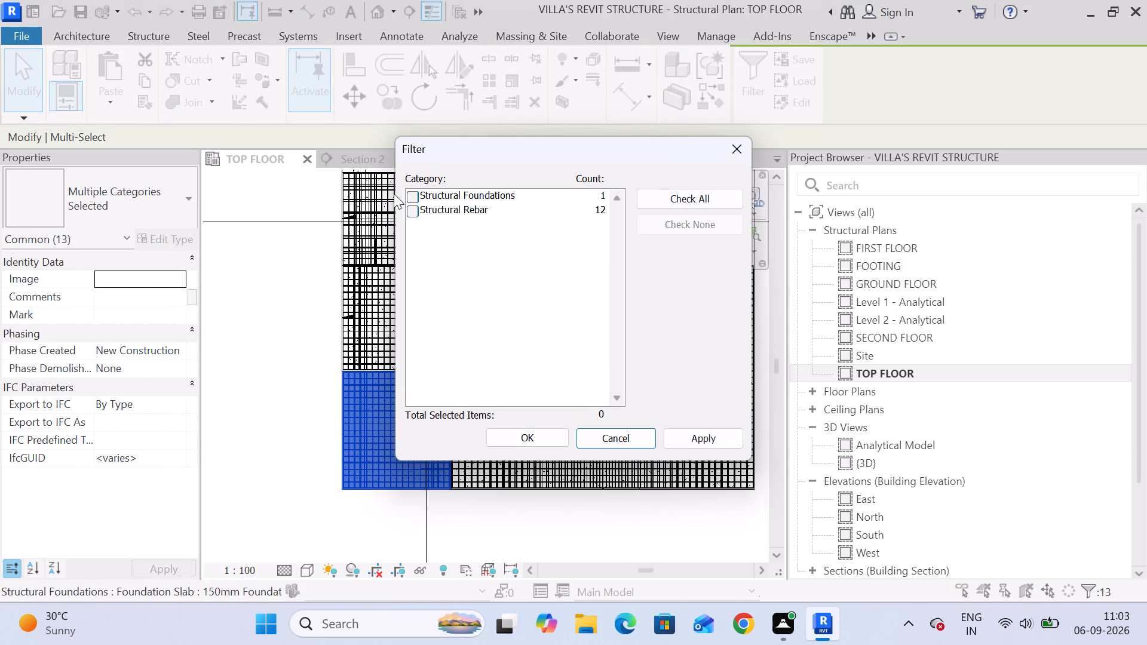
click(415, 214)
click(508, 434)
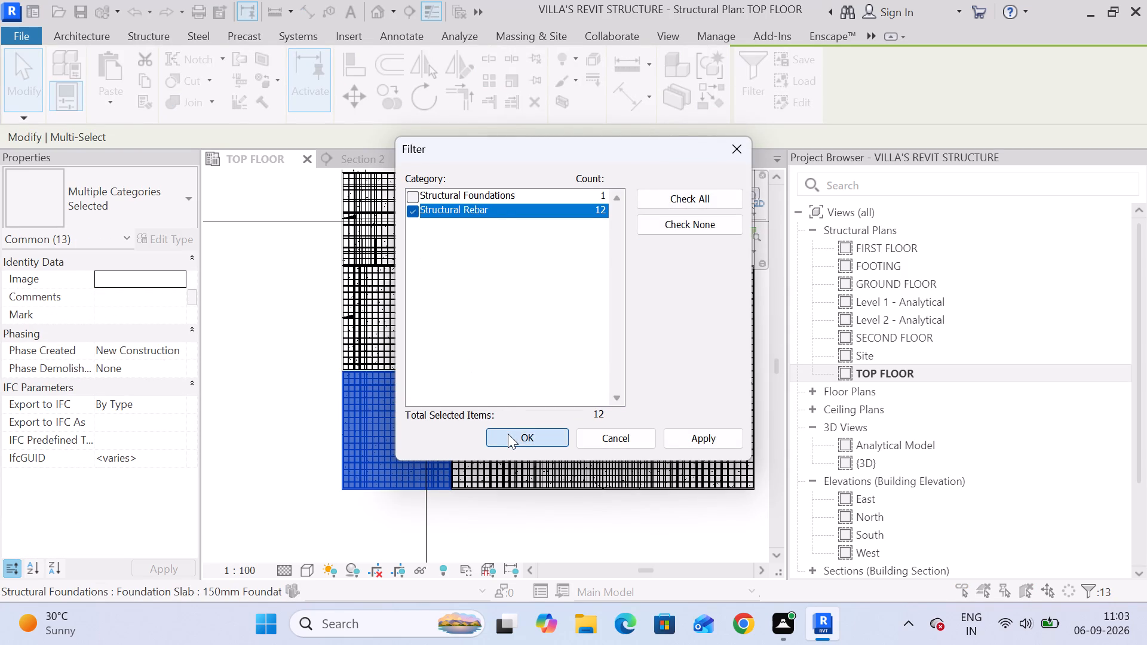
click(706, 115)
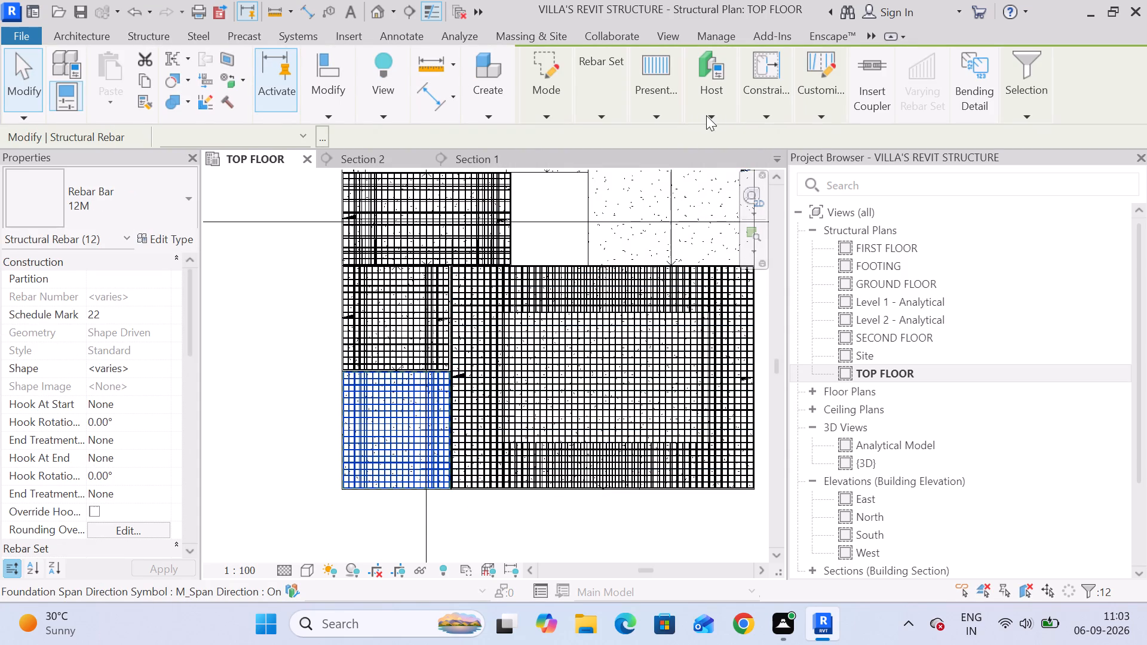
click(783, 144)
click(759, 100)
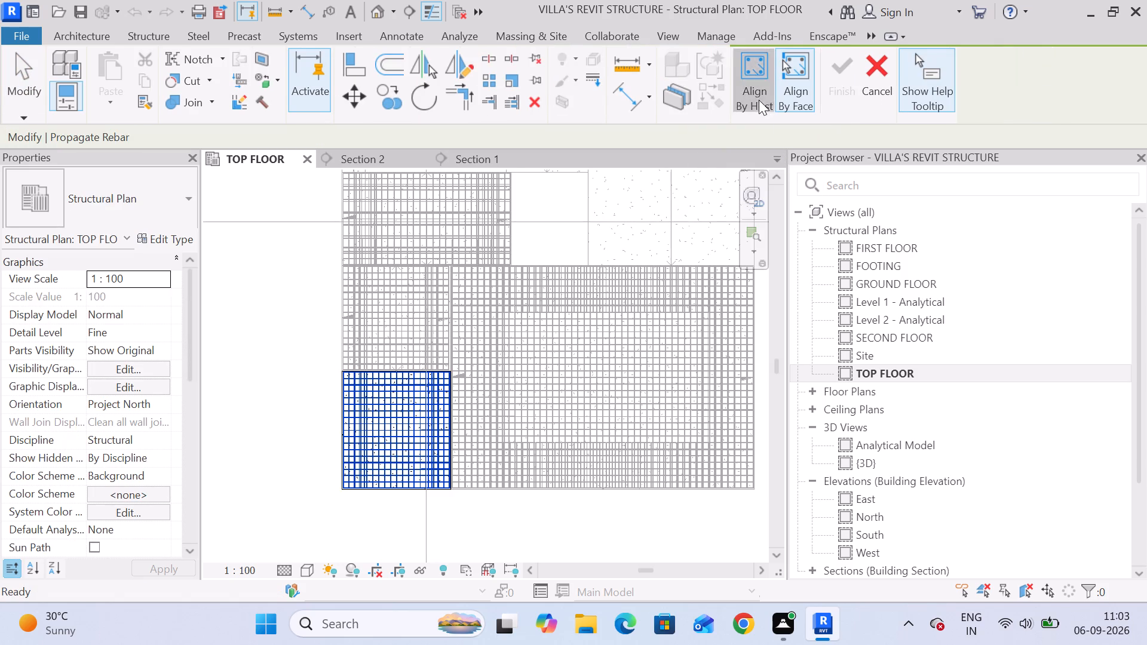
scroll(718, 212, down, 3)
scroll(716, 217, up, 1)
middle_drag(716, 217, 495, 410)
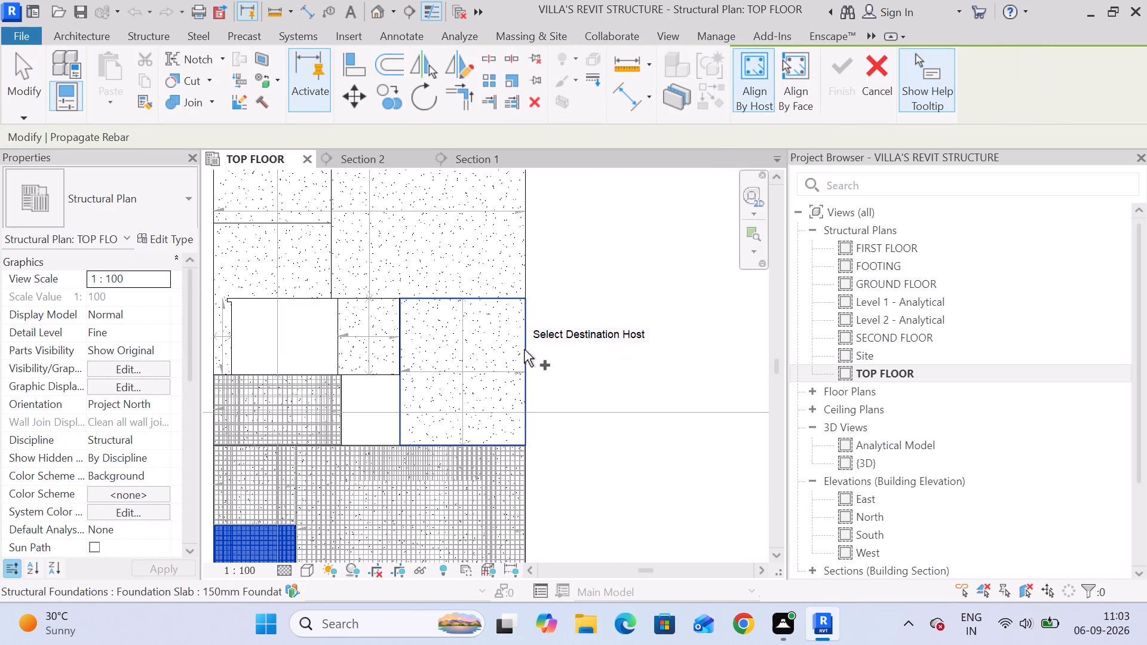
click(524, 349)
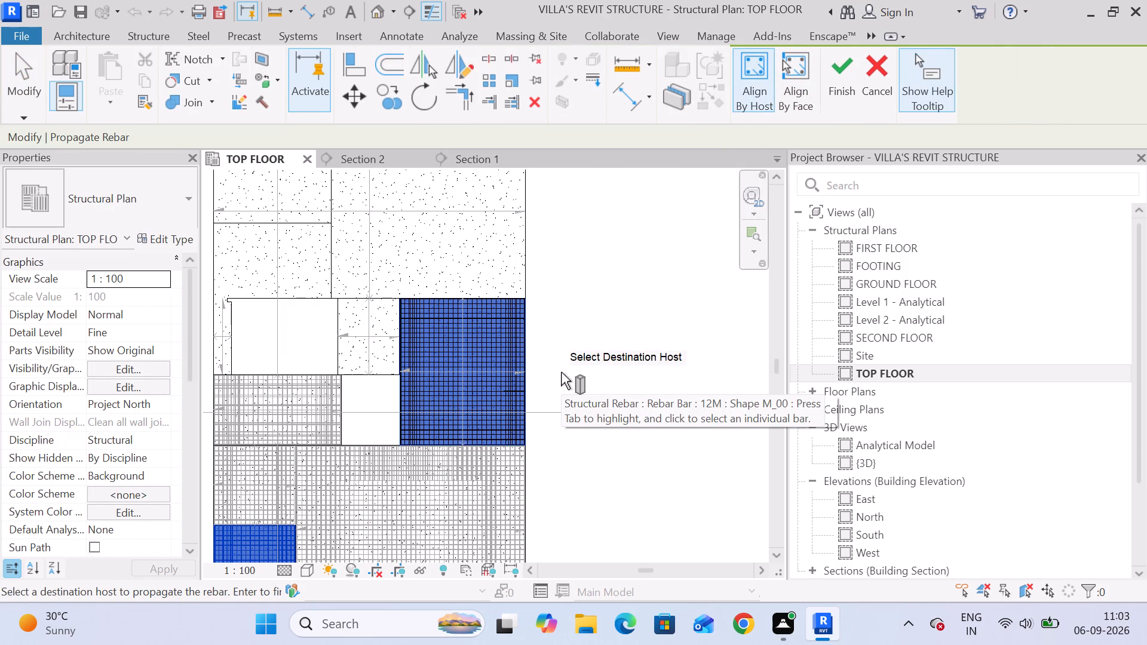
Add the small slab panel adjoining that right-hand panel as a second destination and finish the rebar propagation.
click(382, 376)
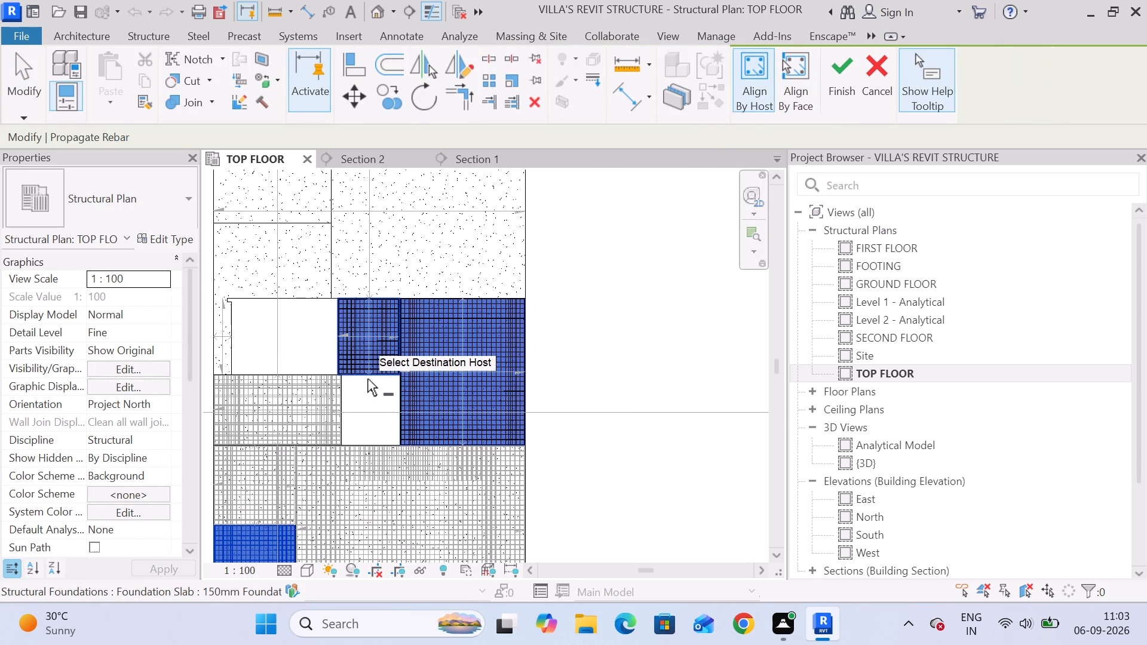
middle_drag(369, 390, 394, 417)
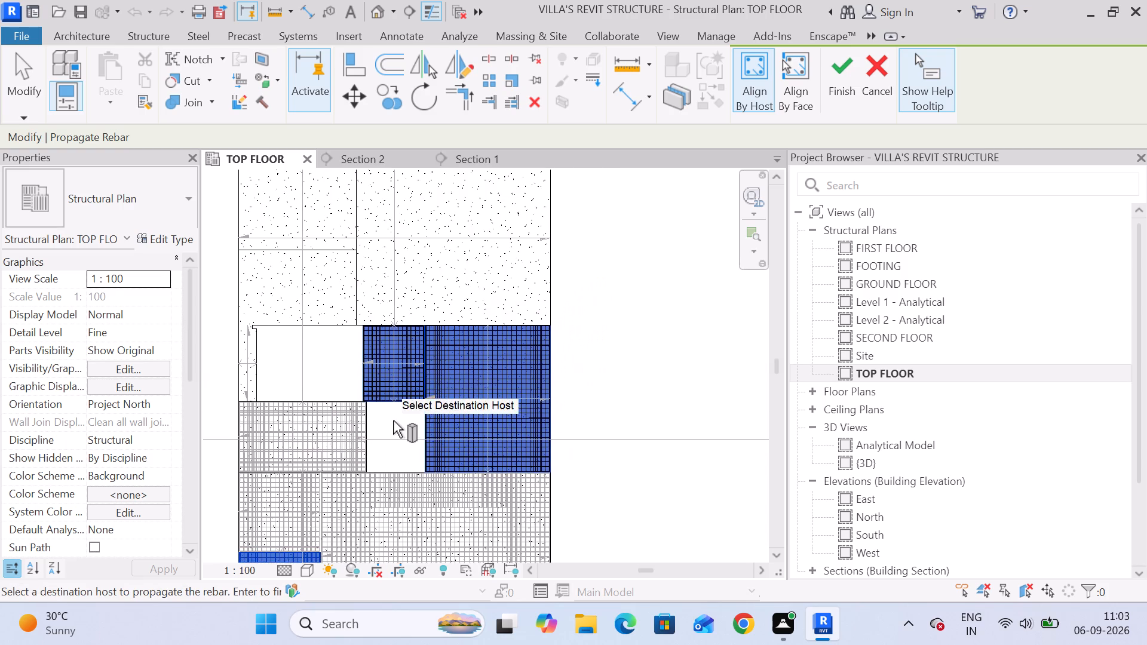
scroll(394, 414, down, 2)
click(849, 79)
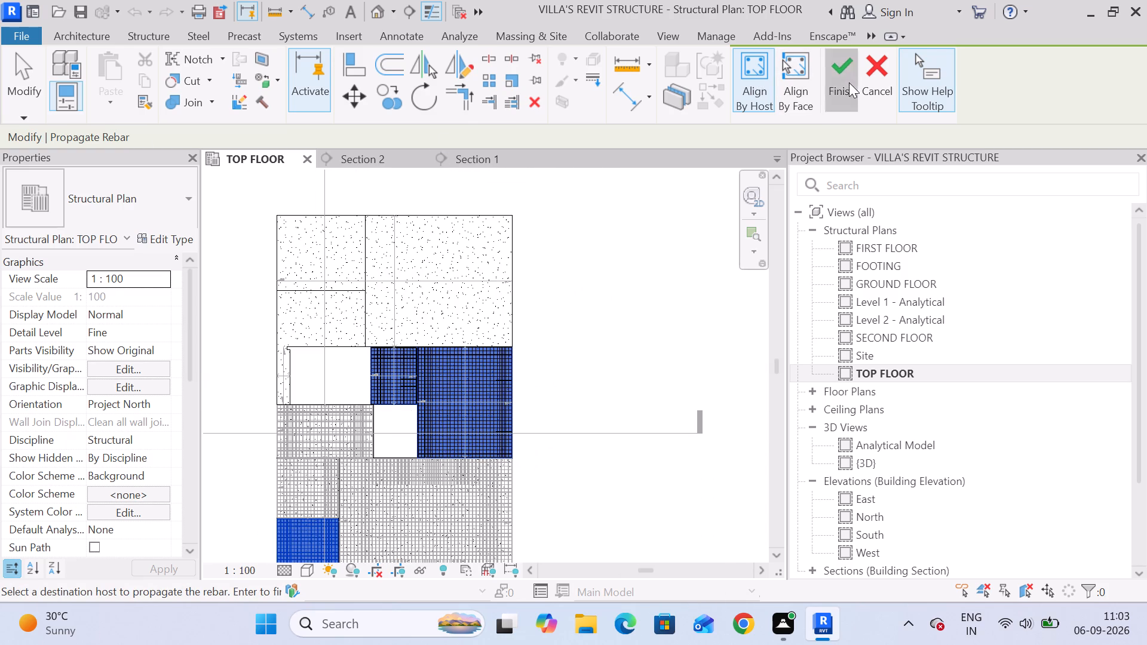
Fit Section 2's view extents around the newly reinforced right-hand panel's width and move its section line up towards the panel's middle.
scroll(474, 398, up, 8)
middle_drag(502, 401, 502, 314)
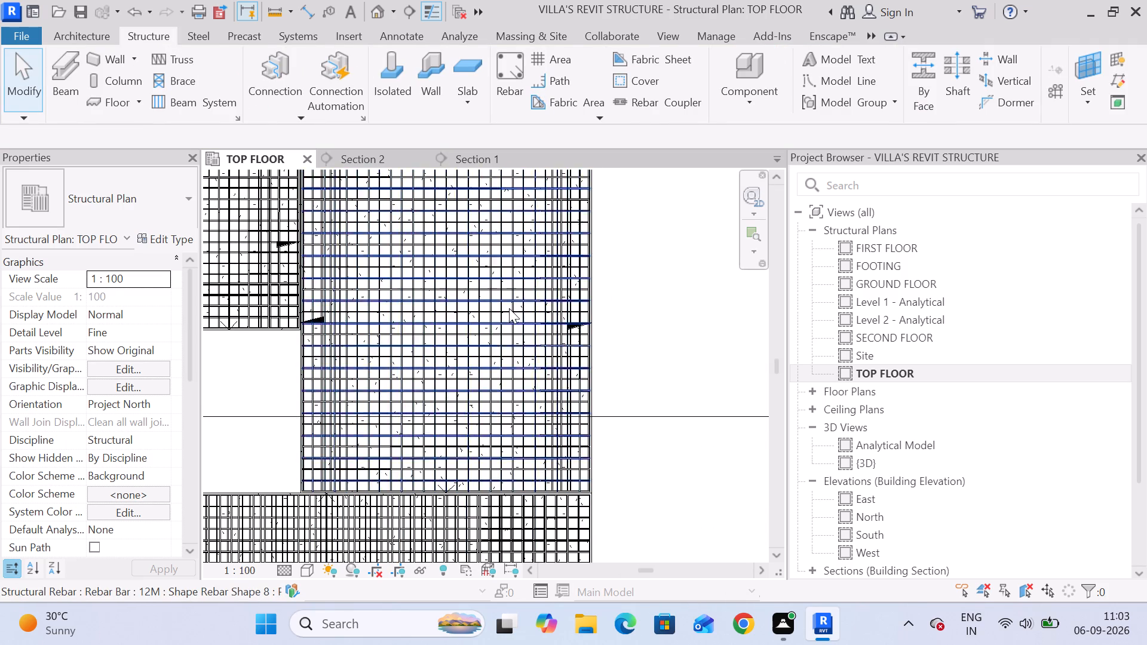
scroll(509, 308, down, 3)
scroll(562, 329, down, 4)
drag(582, 349, 584, 354)
click(593, 360)
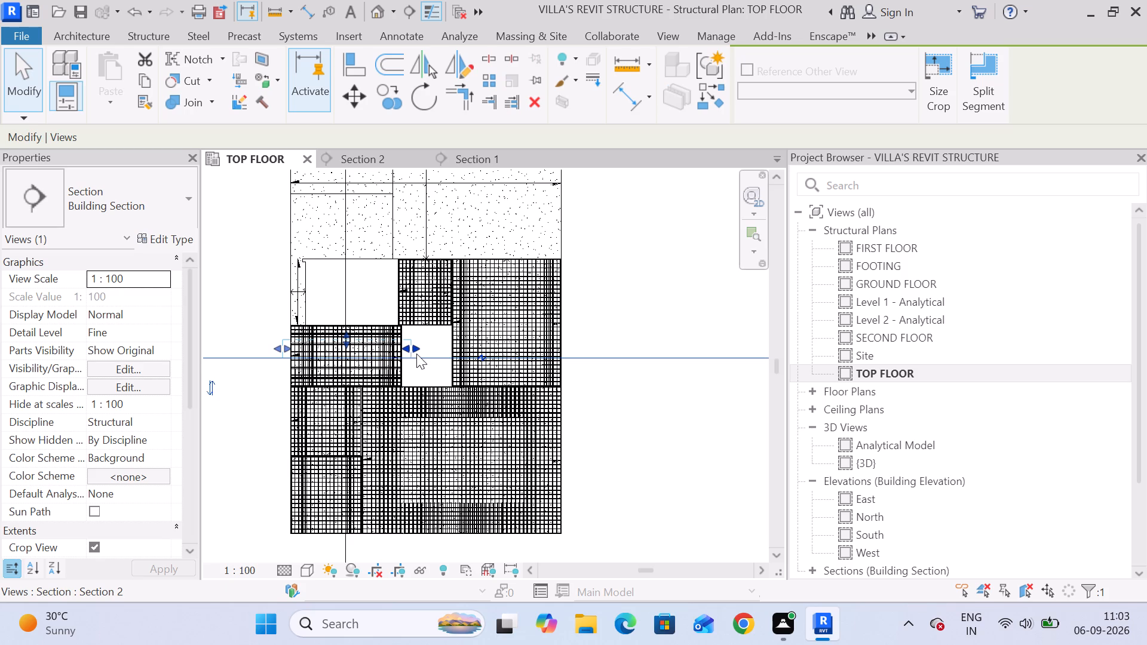
drag(414, 349, 612, 349)
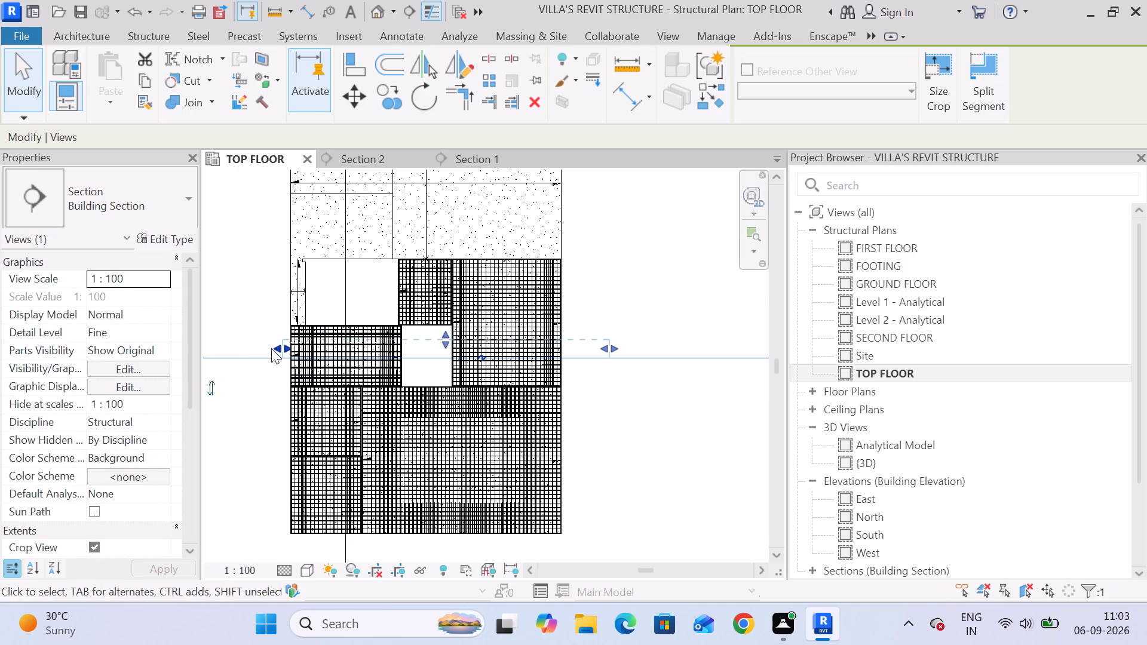
drag(278, 348, 434, 354)
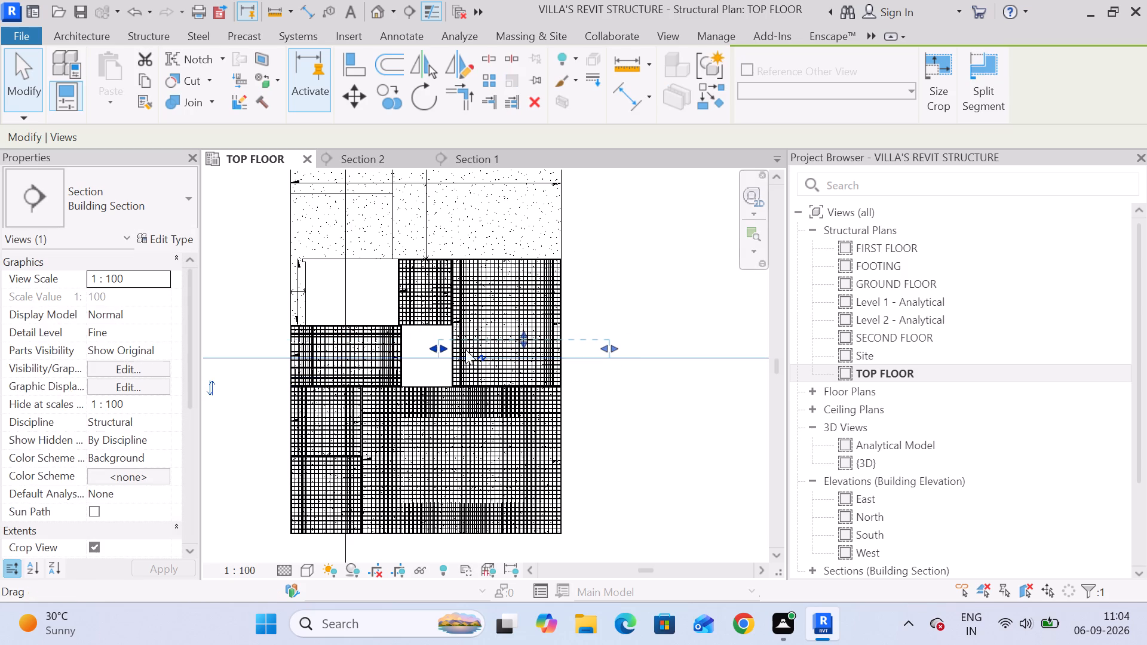
drag(603, 349, 576, 349)
drag(608, 358, 612, 330)
click(607, 358)
scroll(607, 358, down, 4)
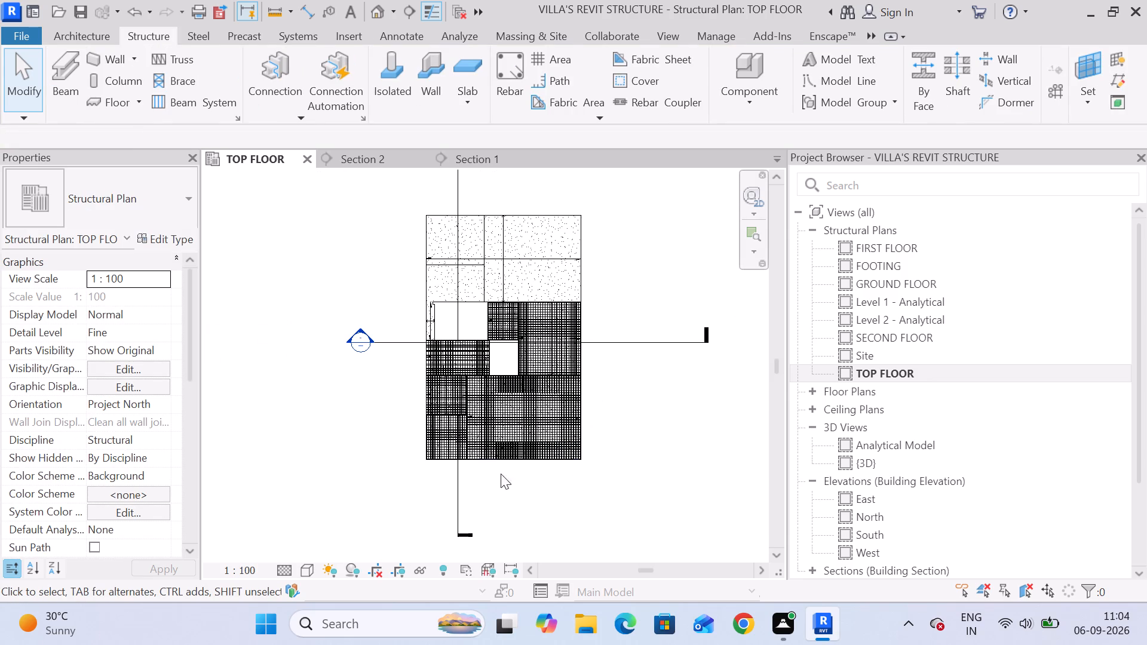
Move Section 1's line across to the newly reinforced right-hand panel and fit its view extents around the panel's length.
click(452, 480)
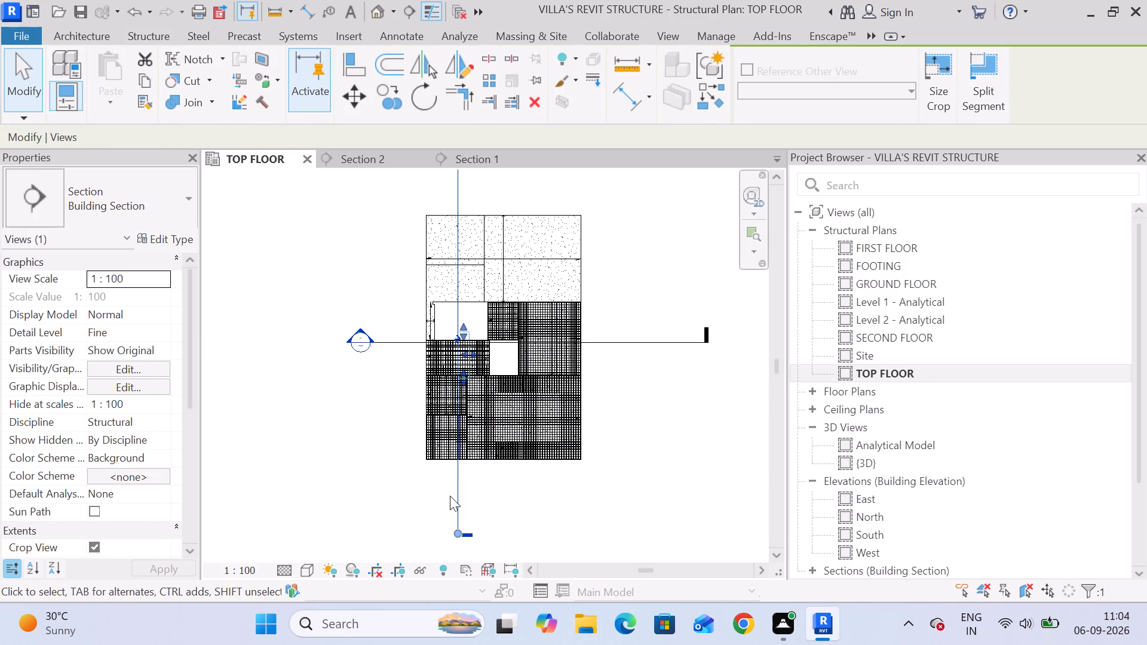
drag(456, 489, 533, 484)
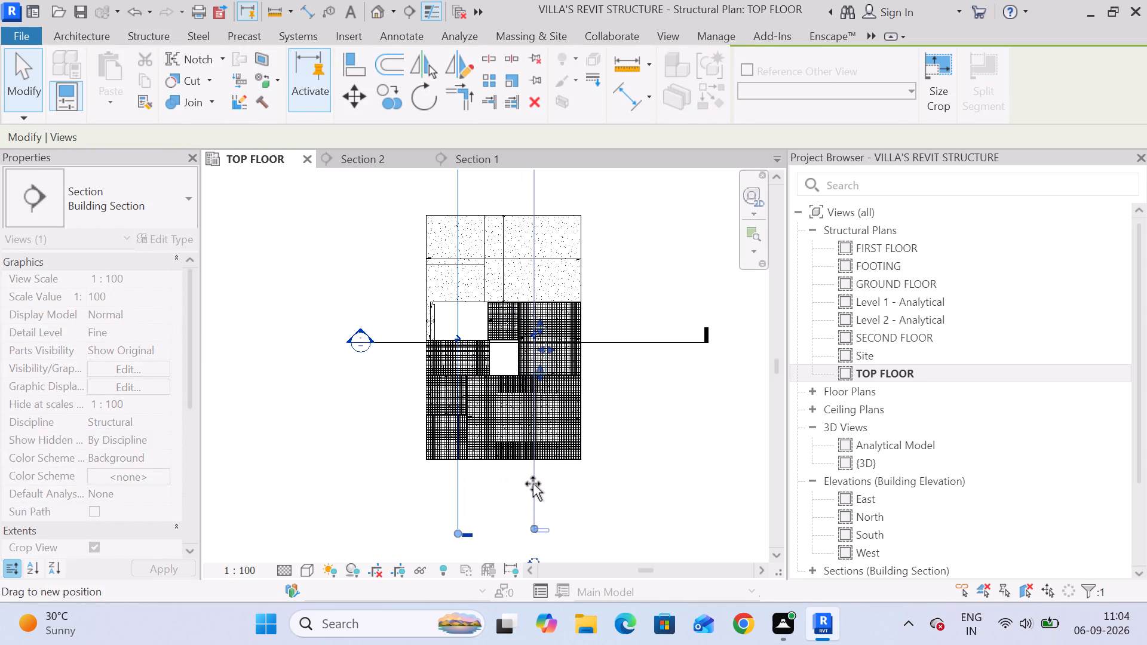
drag(533, 484, 541, 484)
scroll(537, 343, up, 8)
drag(559, 295, 559, 294)
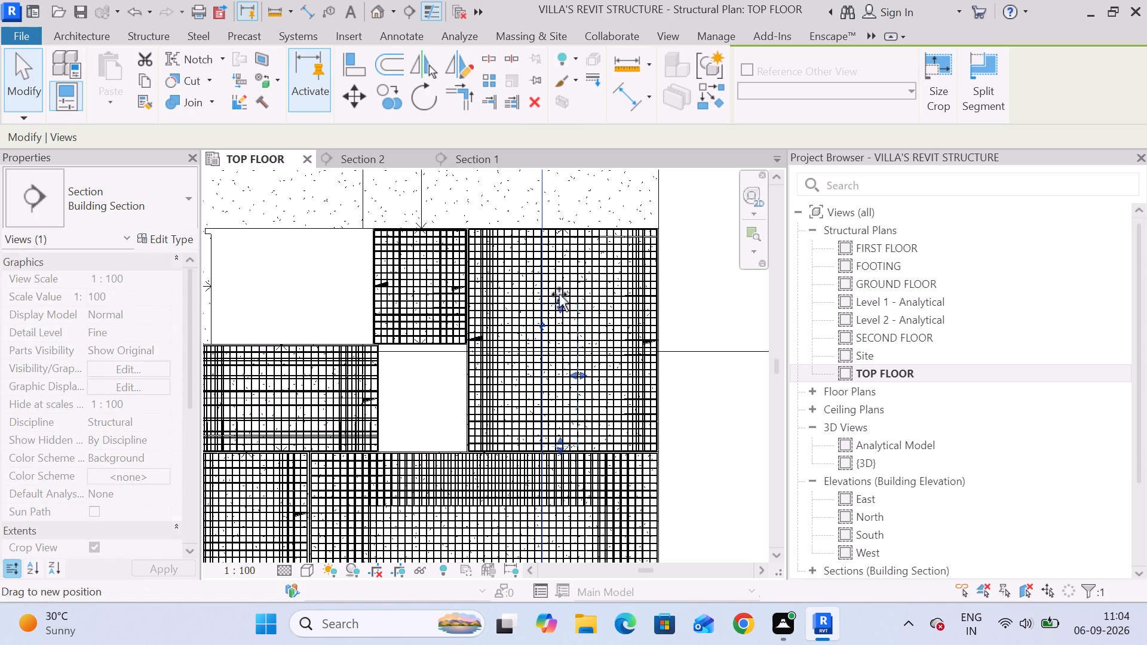
drag(559, 294, 563, 207)
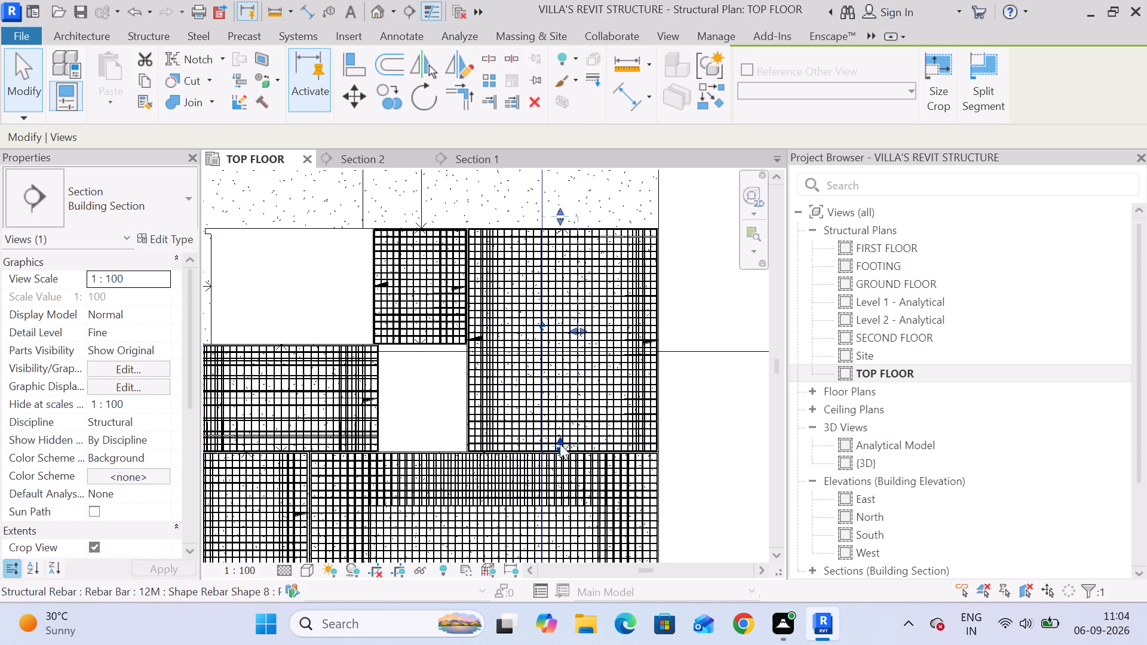
drag(560, 444, 559, 466)
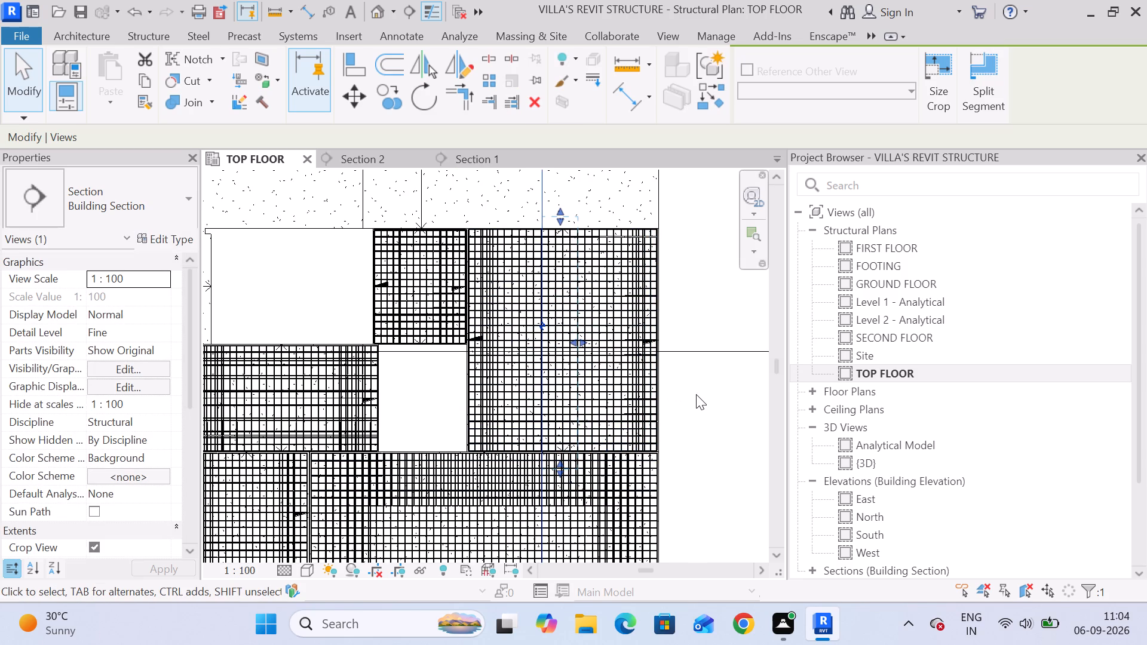
click(701, 394)
In Section 1, examine the bars at the panel's left end and the rebar set layout of the top distribution bars.
click(476, 152)
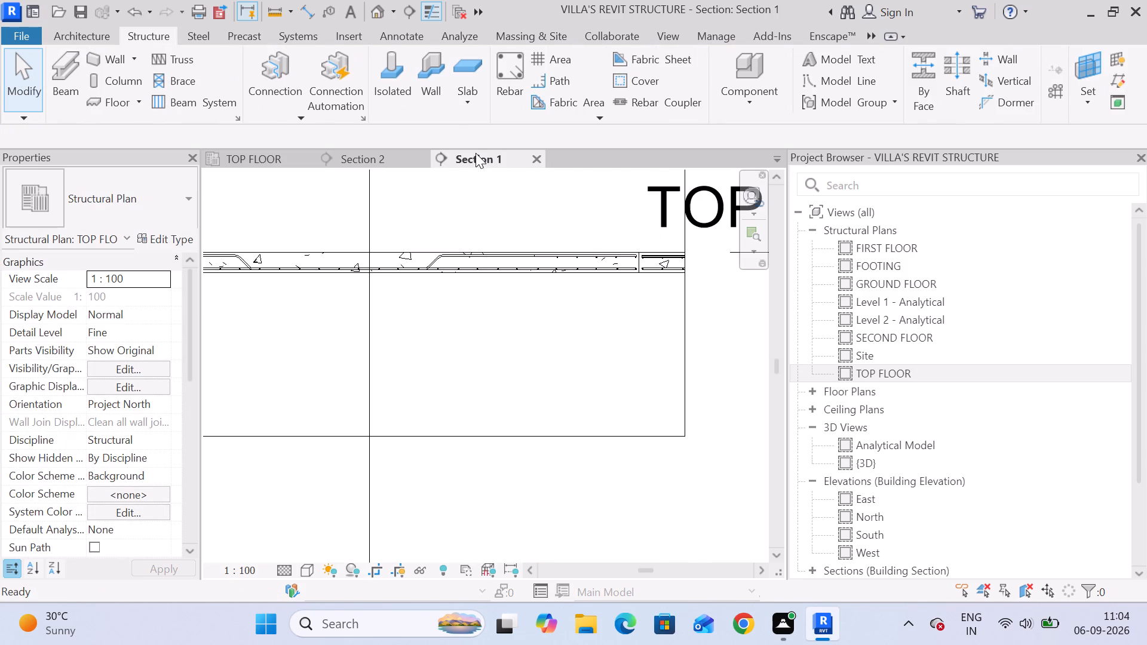
middle_drag(375, 279, 618, 277)
scroll(394, 277, up, 3)
scroll(235, 249, up, 4)
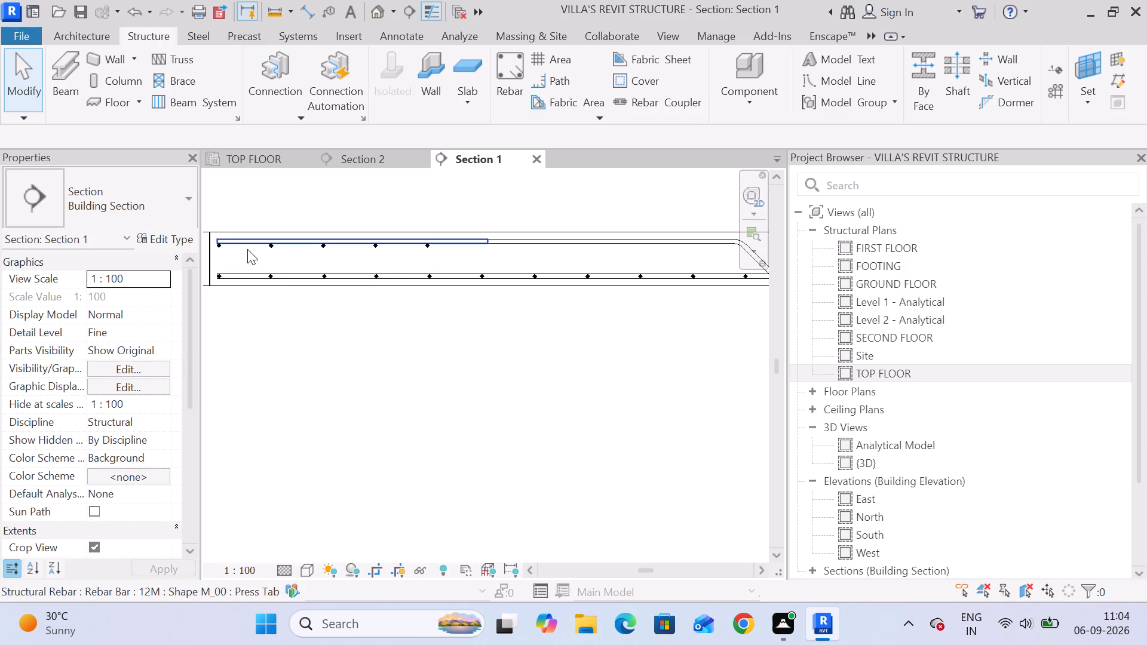
scroll(213, 247, up, 4)
click(226, 249)
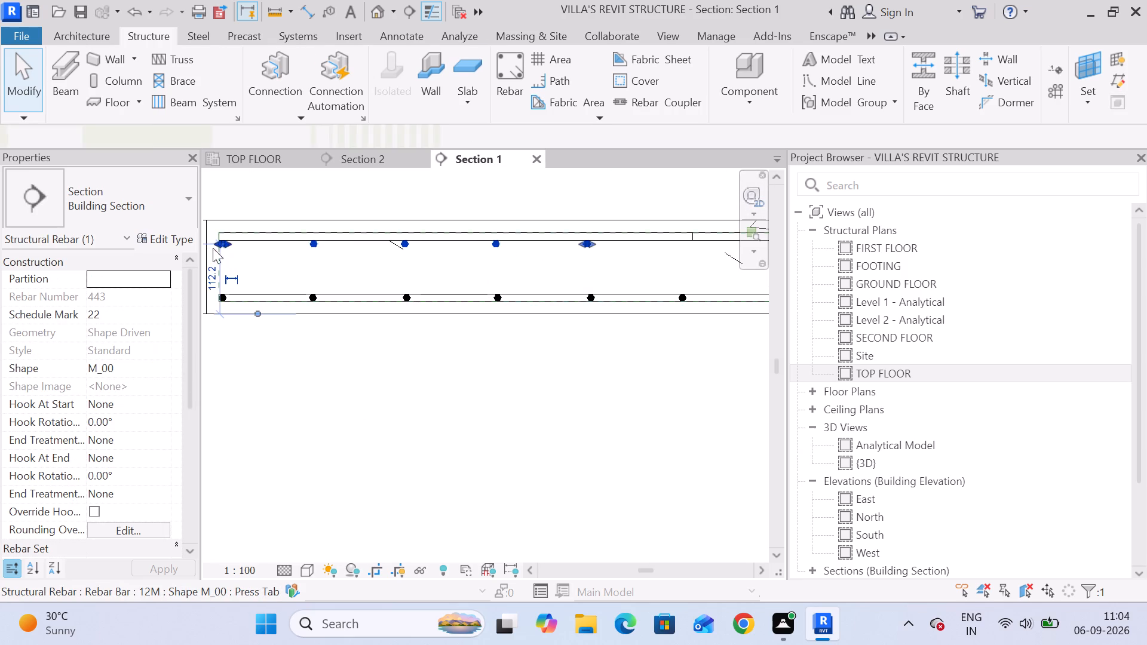
click(589, 114)
click(589, 113)
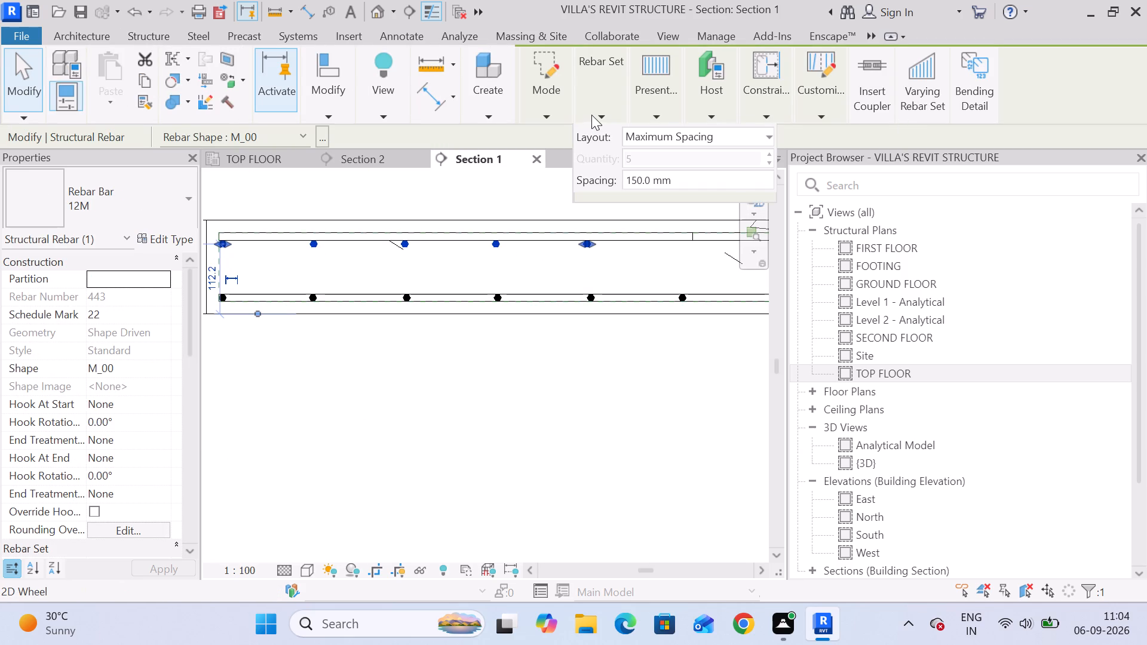
scroll(588, 244, down, 5)
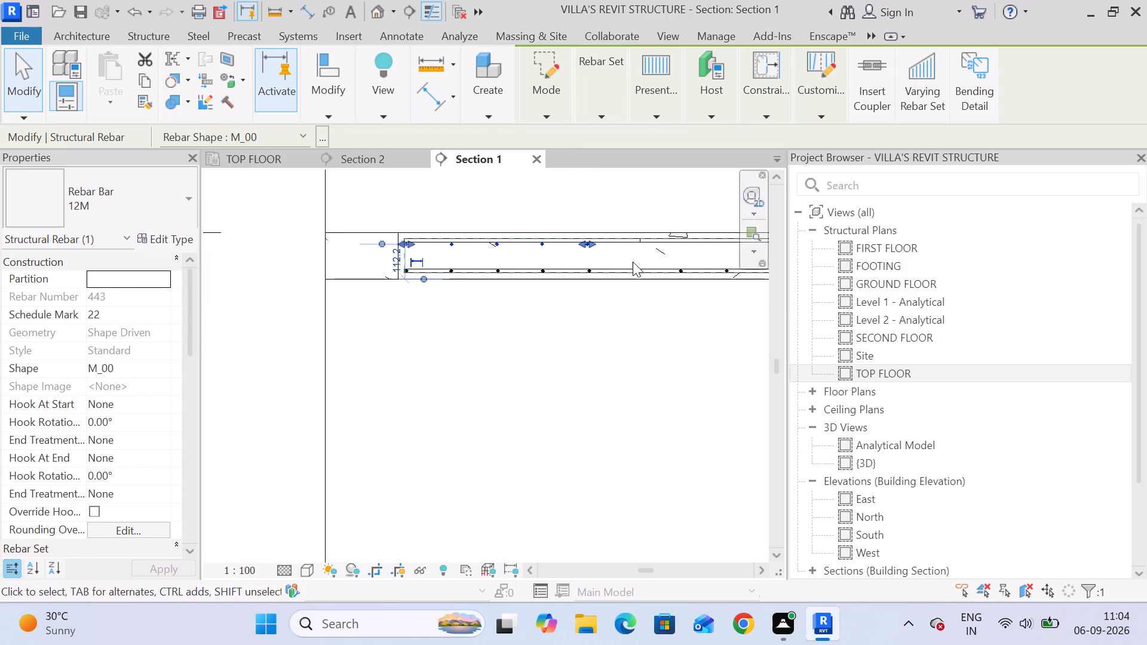
middle_drag(633, 262, 377, 262)
click(438, 345)
Shorten the top leg B of the bar cranked at the panel's right end to about 950 mm and set its bend length C to 140 mm.
scroll(470, 328, down, 5)
middle_drag(576, 352, 395, 303)
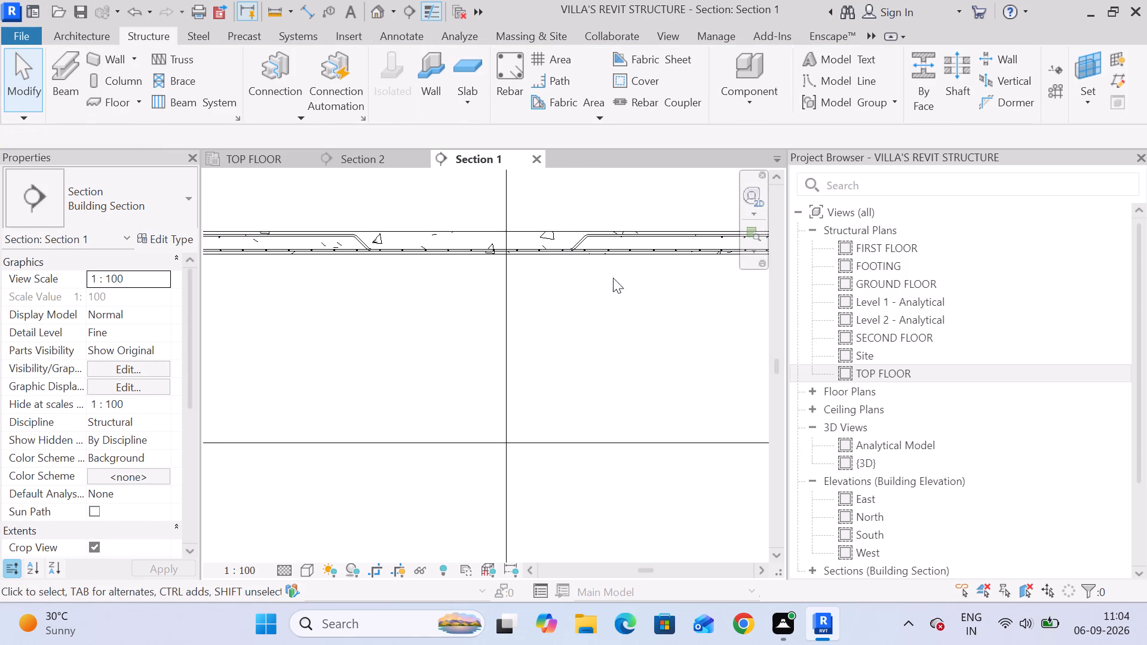
click(581, 238)
scroll(606, 285, down, 2)
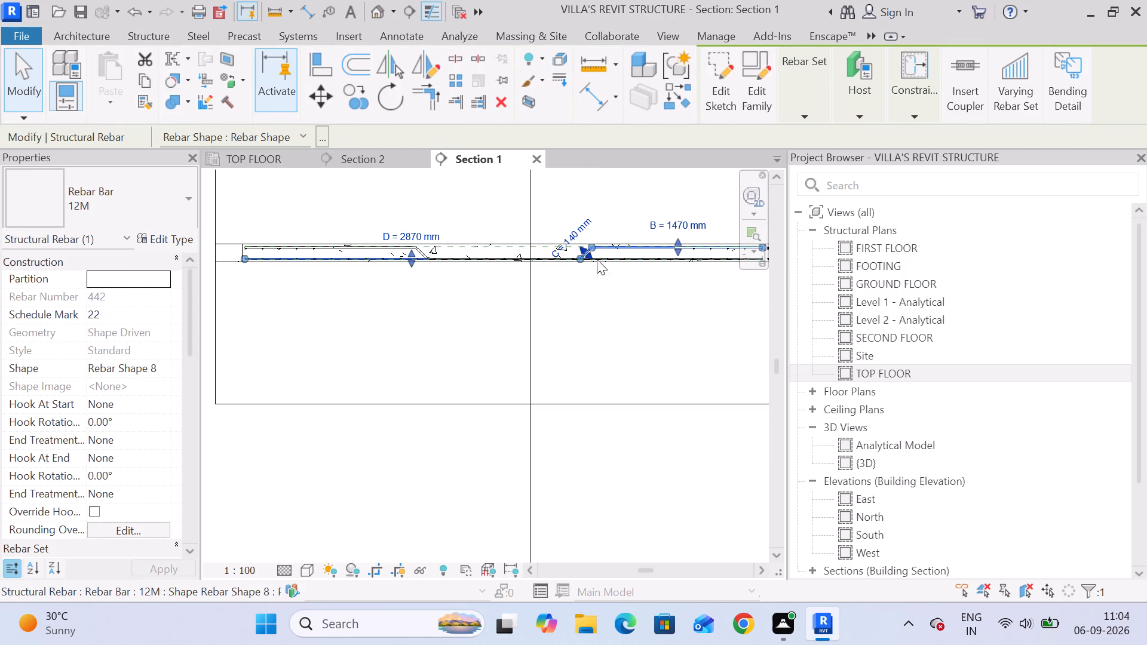
drag(602, 253, 656, 246)
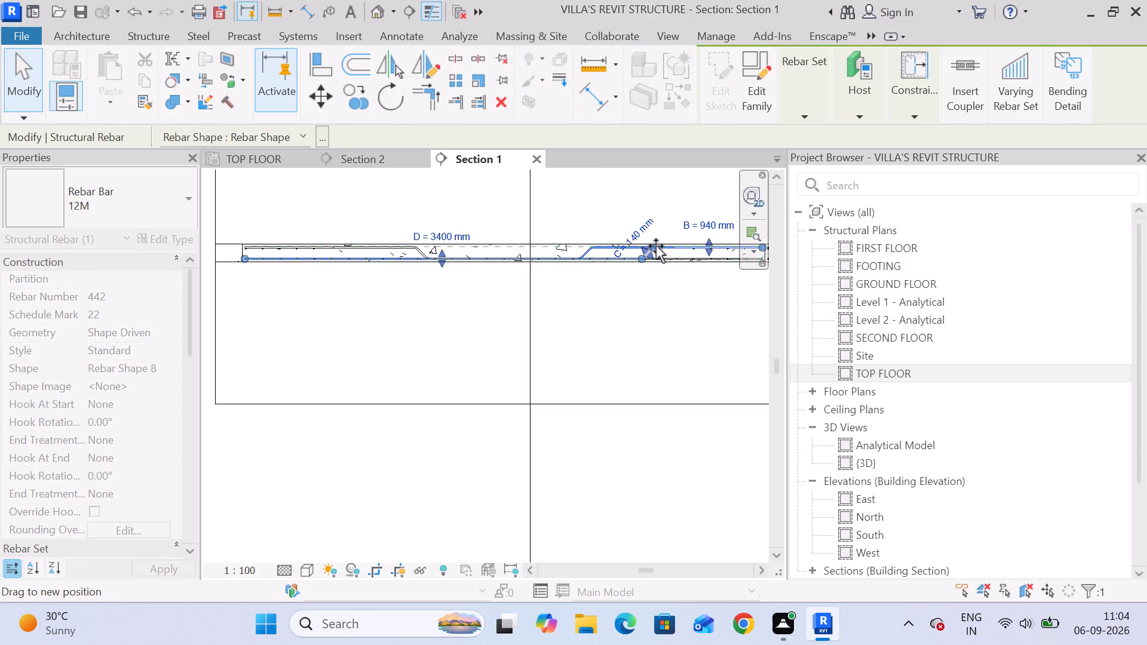
drag(656, 246, 657, 246)
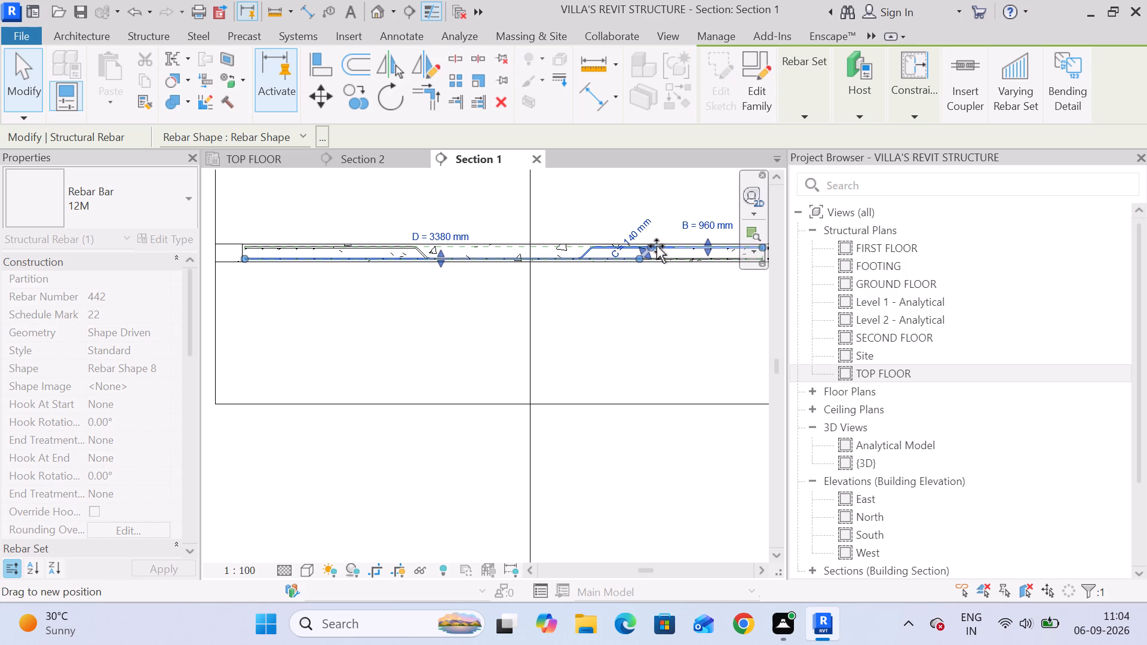
drag(657, 246, 654, 246)
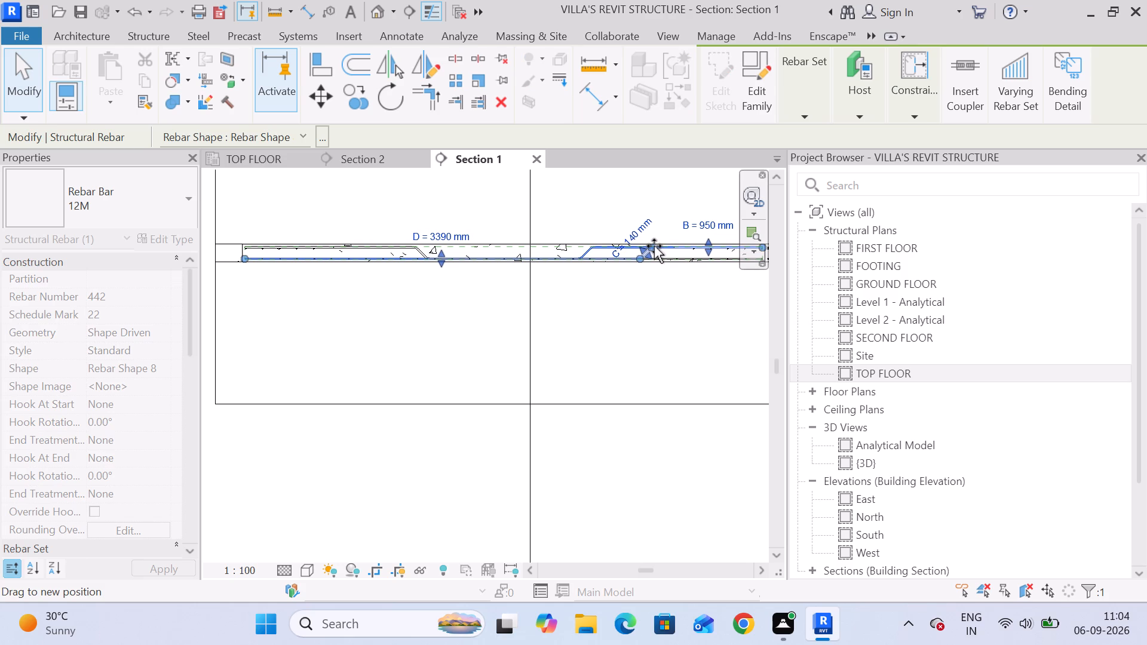
drag(654, 246, 655, 246)
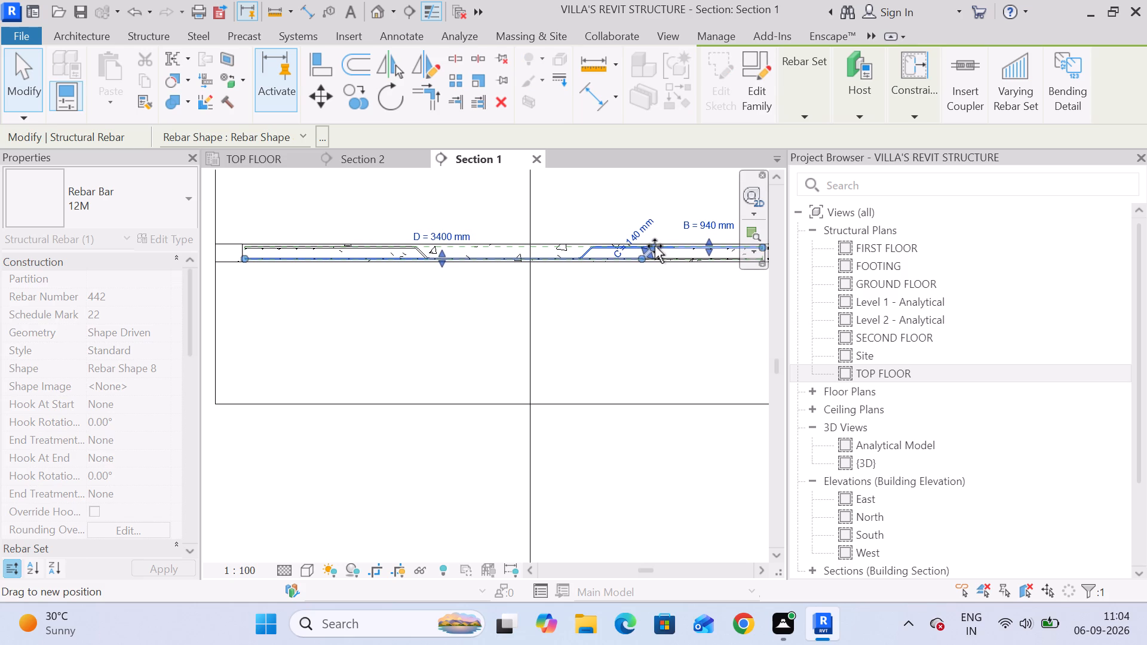
drag(655, 246, 652, 245)
scroll(641, 245, up, 4)
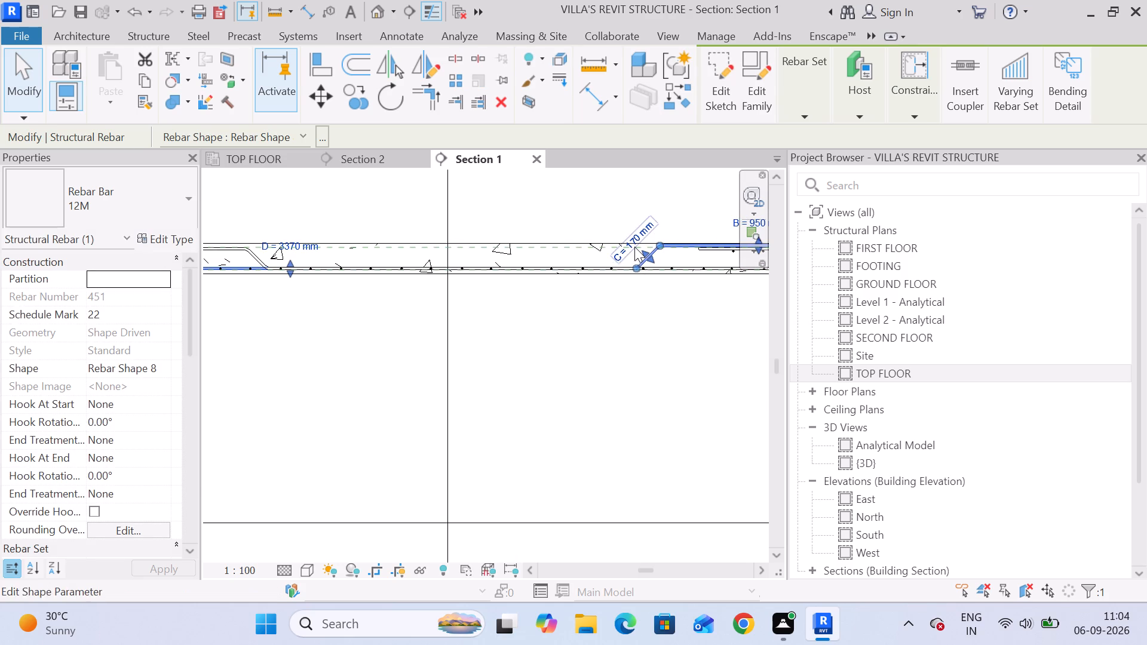
click(634, 247)
text(140)
key(Return)
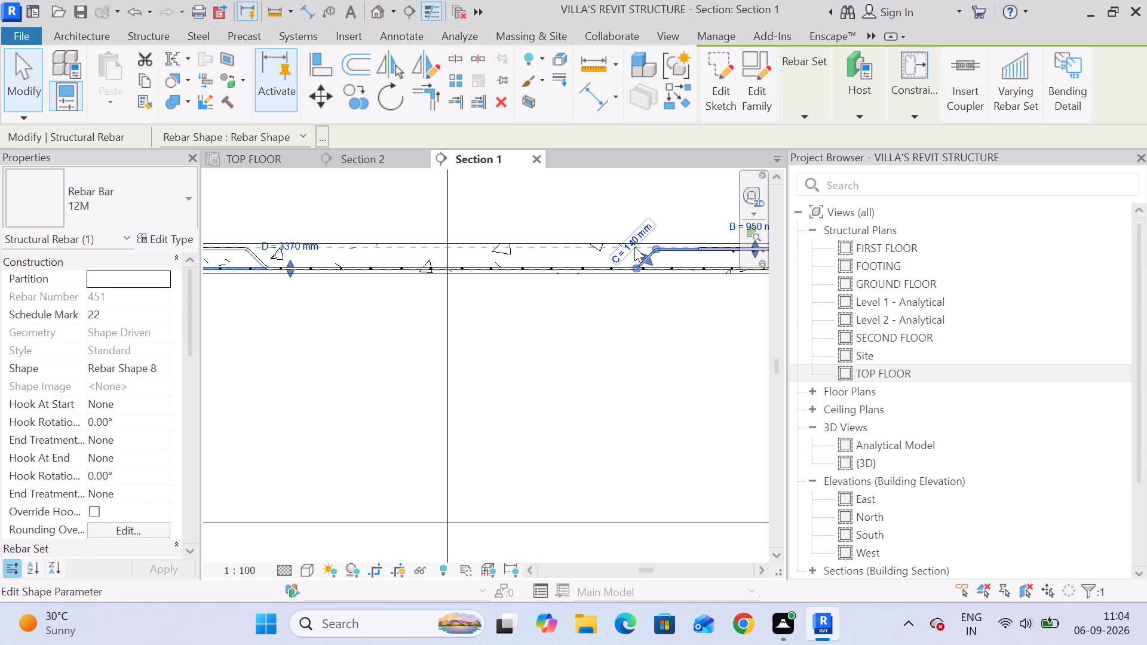
Shift the bend of the bar cranked at the panel's left end outward until its top leg B is about 950 mm.
scroll(369, 355, down, 2)
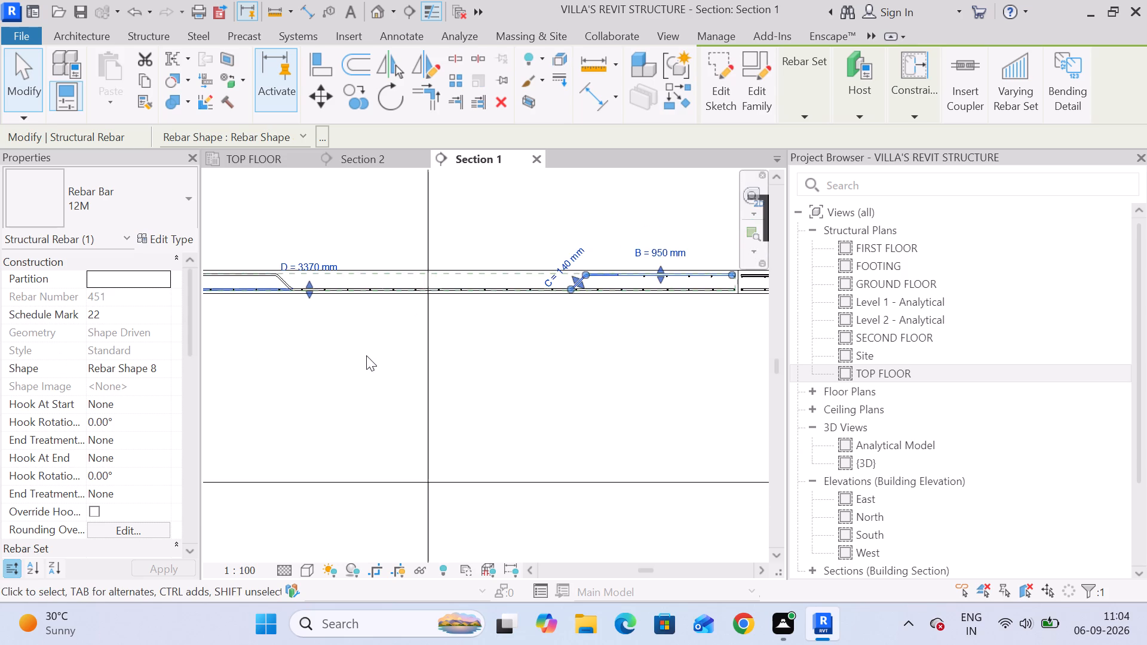
middle_drag(366, 355, 407, 327)
click(342, 319)
click(303, 246)
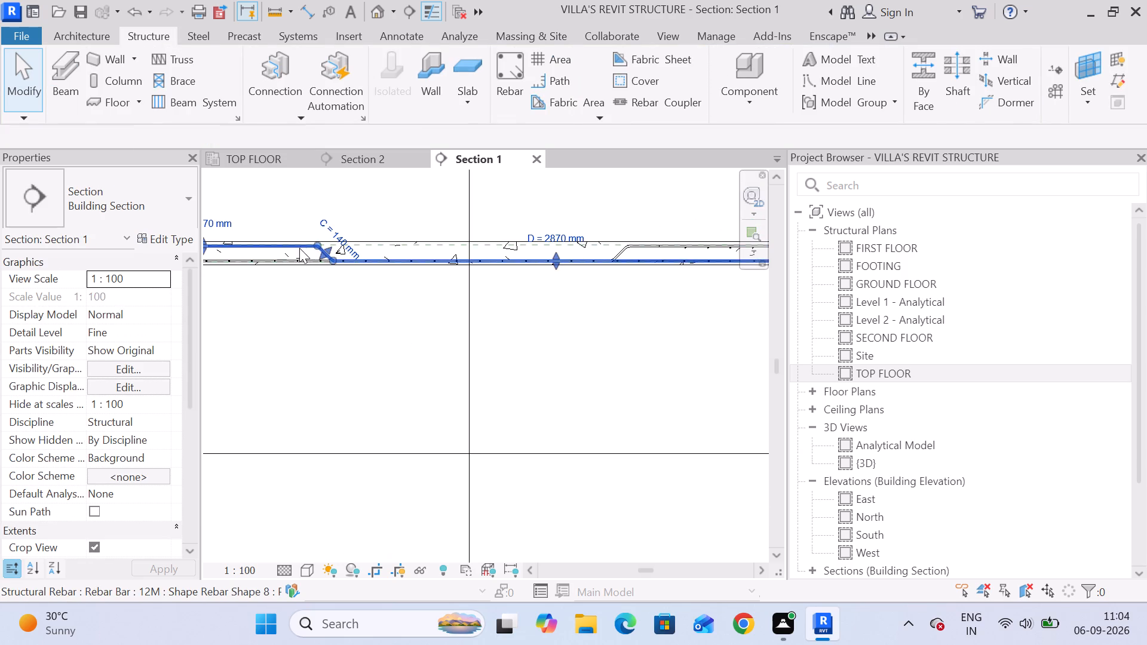
middle_drag(347, 340, 453, 338)
drag(427, 247, 426, 247)
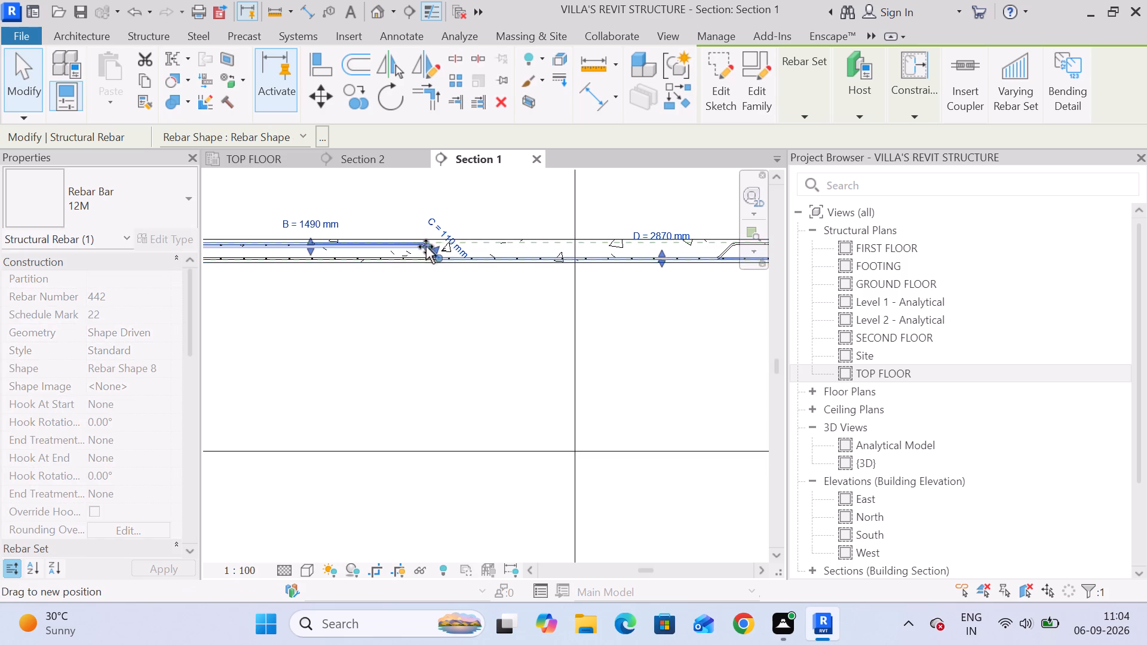
drag(426, 247, 339, 247)
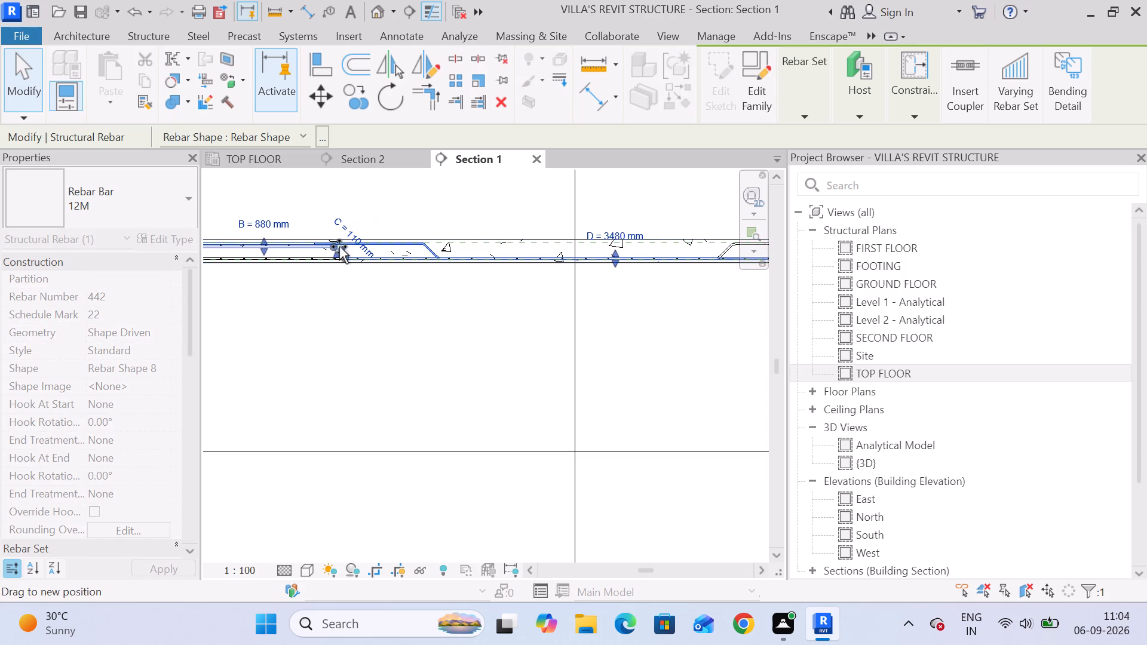
drag(339, 247, 343, 246)
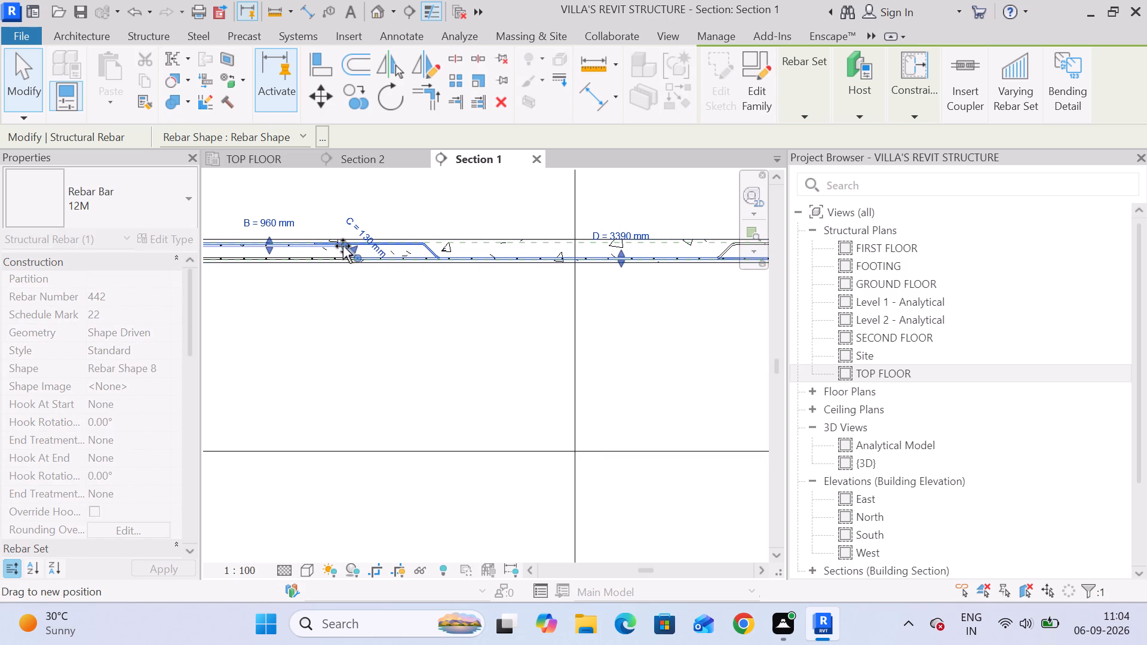
drag(343, 246, 344, 246)
click(364, 245)
drag(366, 244, 341, 244)
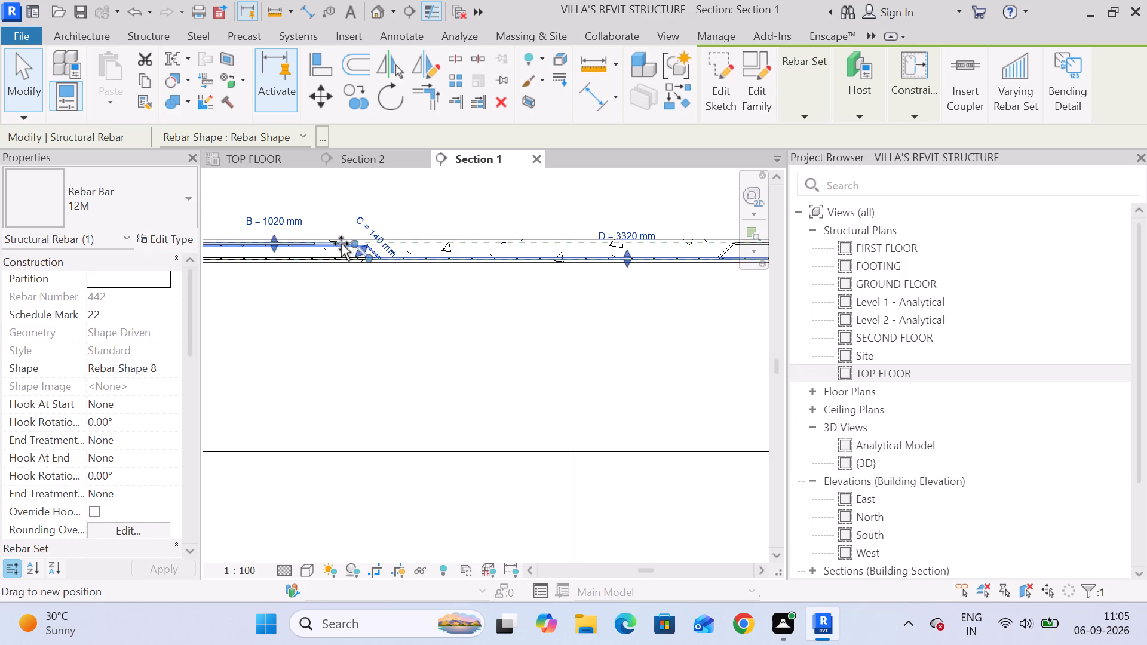
drag(341, 244, 326, 246)
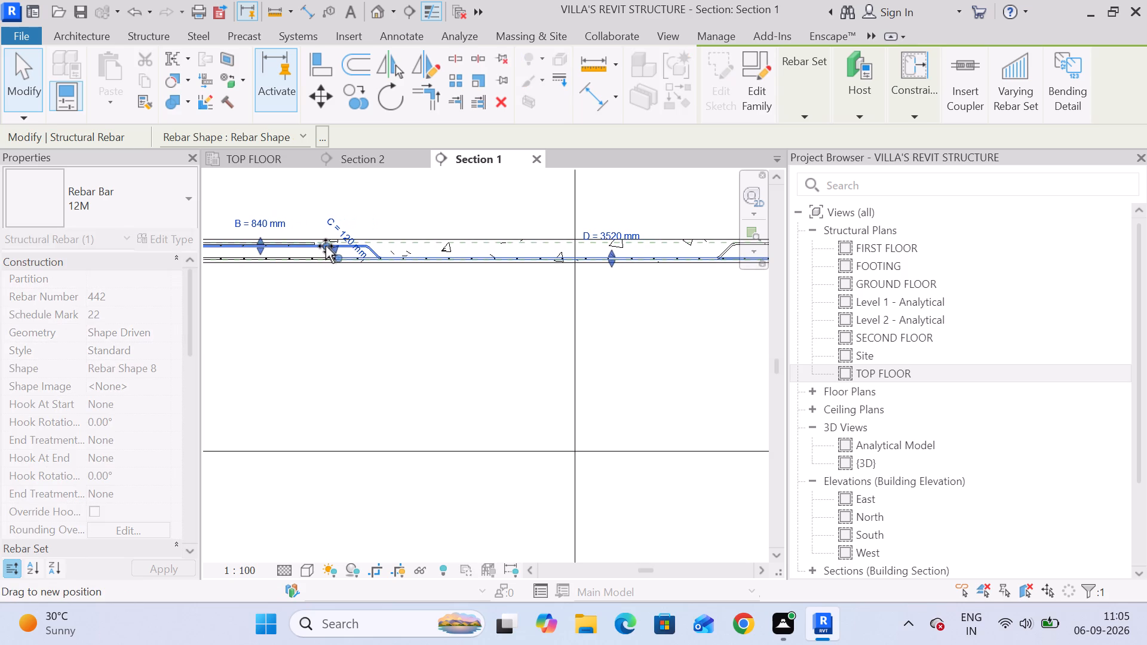
drag(326, 246, 340, 246)
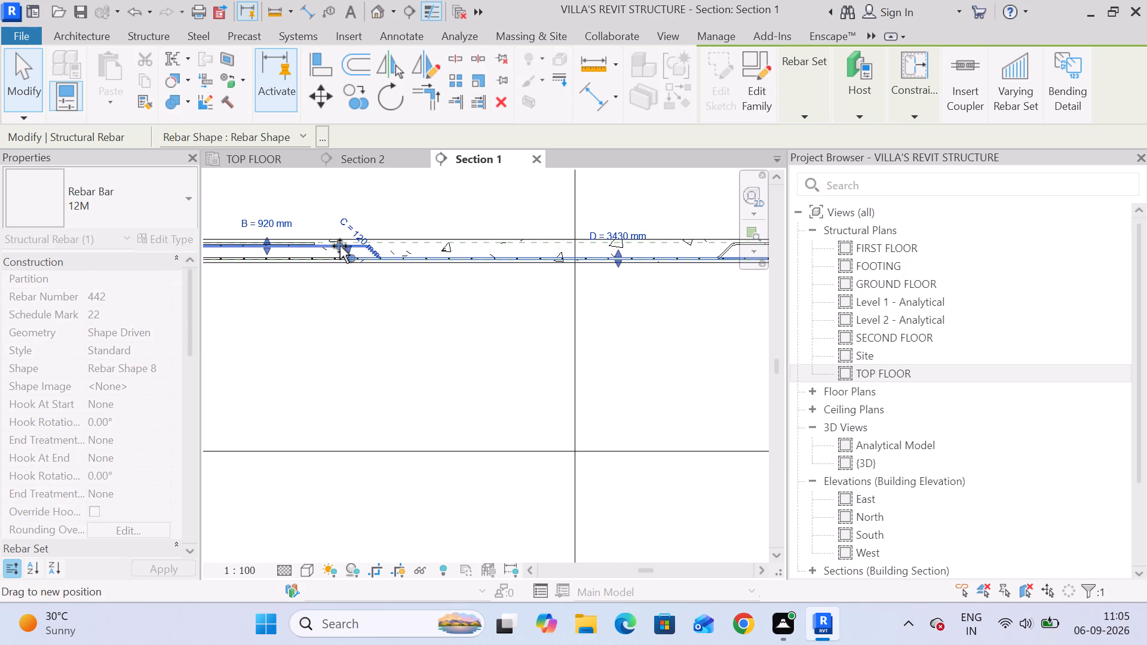
drag(340, 246, 344, 246)
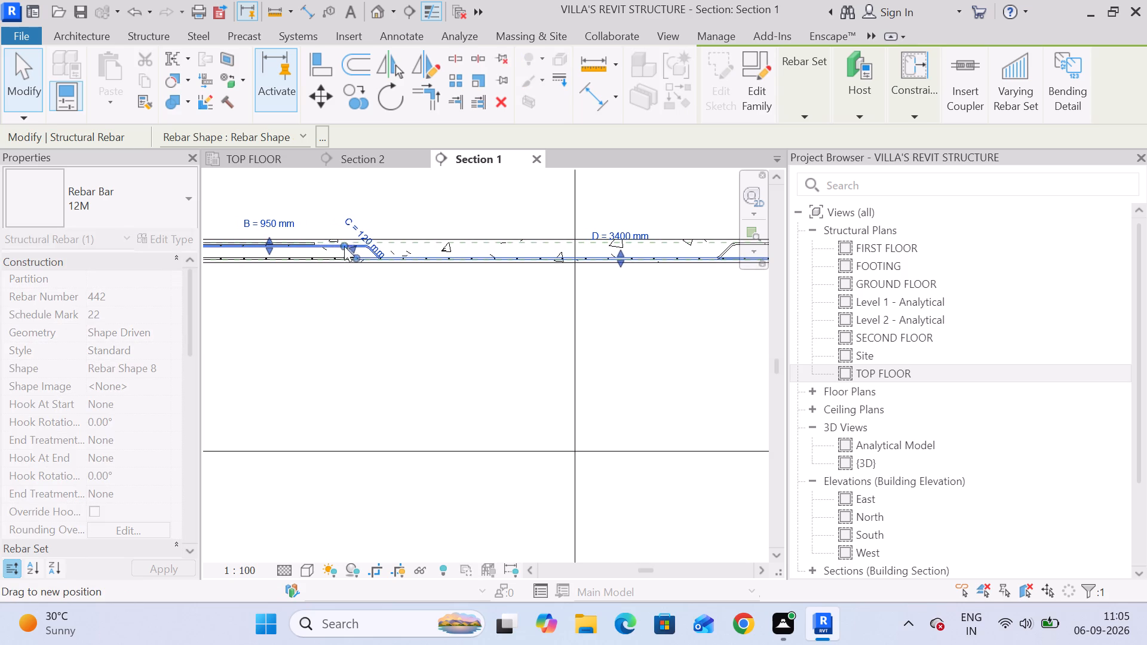
Set the left-end cranked bar's bend length C to 140 mm.
click(367, 241)
text(14)
key(0)
key(Return)
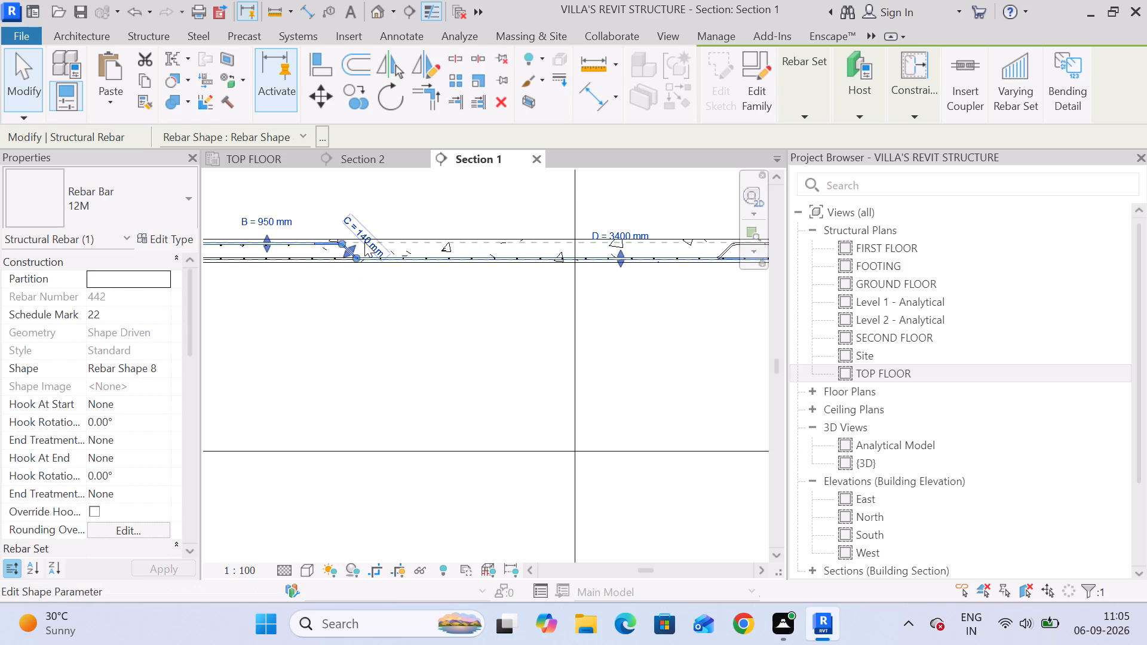
Pull the left-end cranked bar's top end back to the concrete cover line and adjust its bend so B is 950 mm.
scroll(364, 341, down, 5)
scroll(277, 304, up, 2)
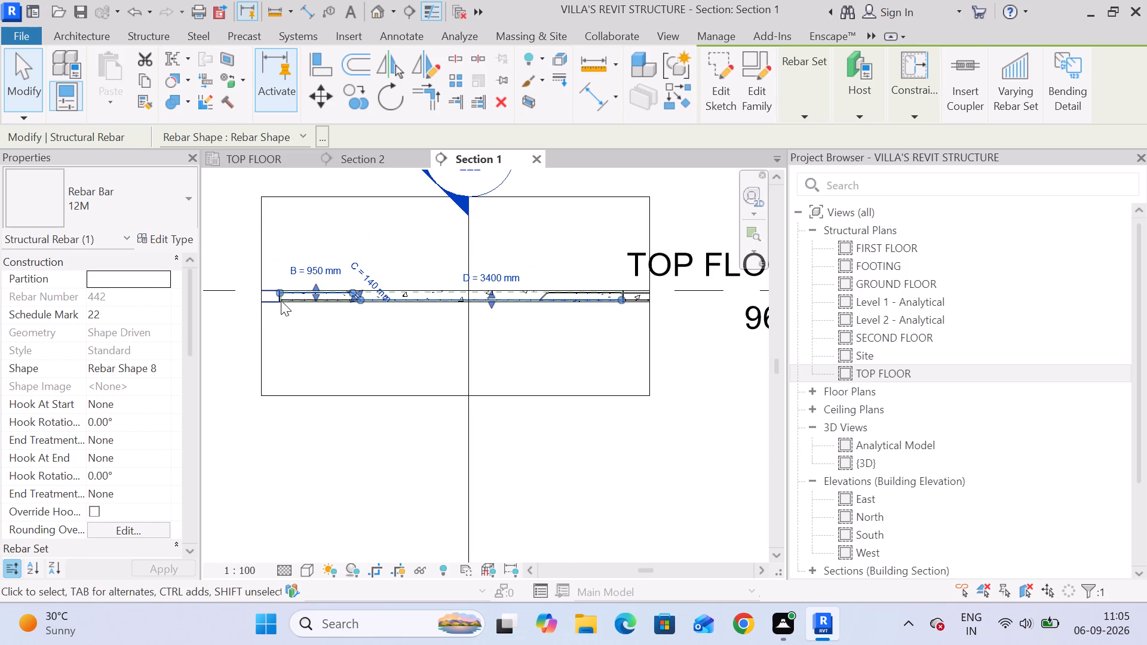
scroll(281, 300, up, 11)
scroll(303, 242, up, 5)
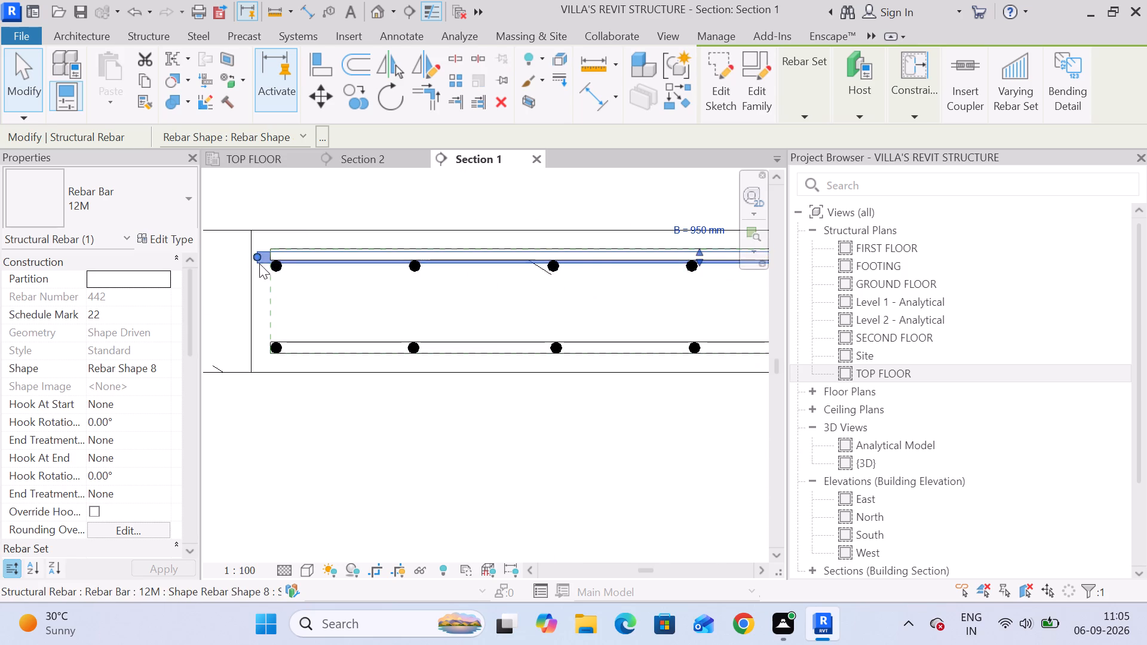
drag(256, 257, 273, 257)
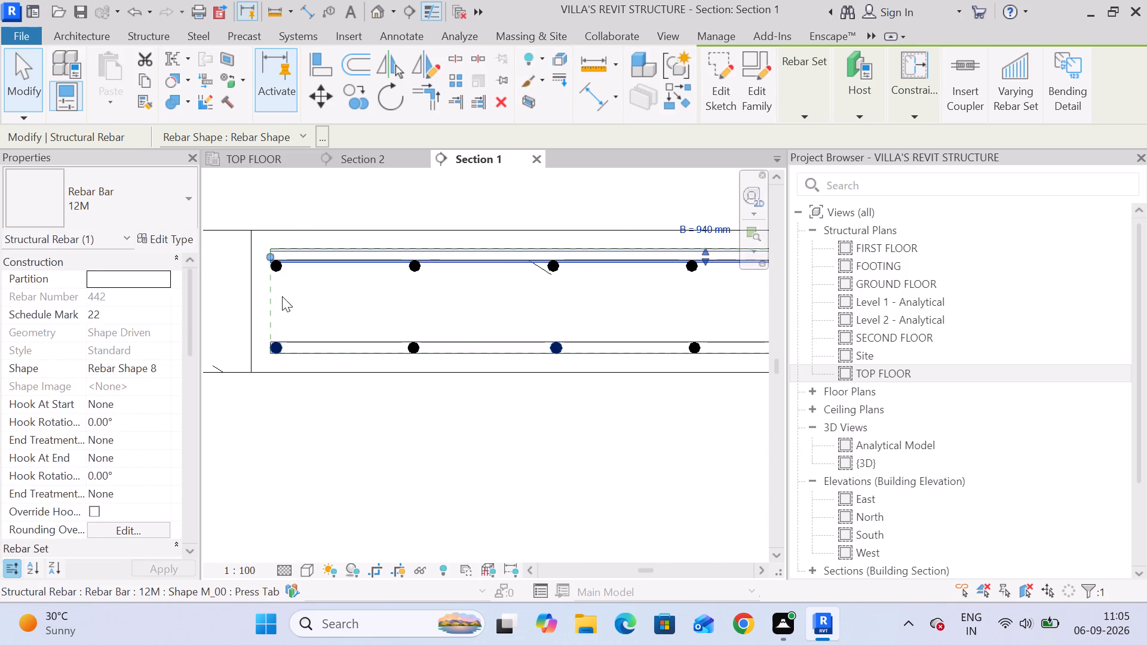
scroll(285, 370, down, 11)
scroll(309, 328, up, 4)
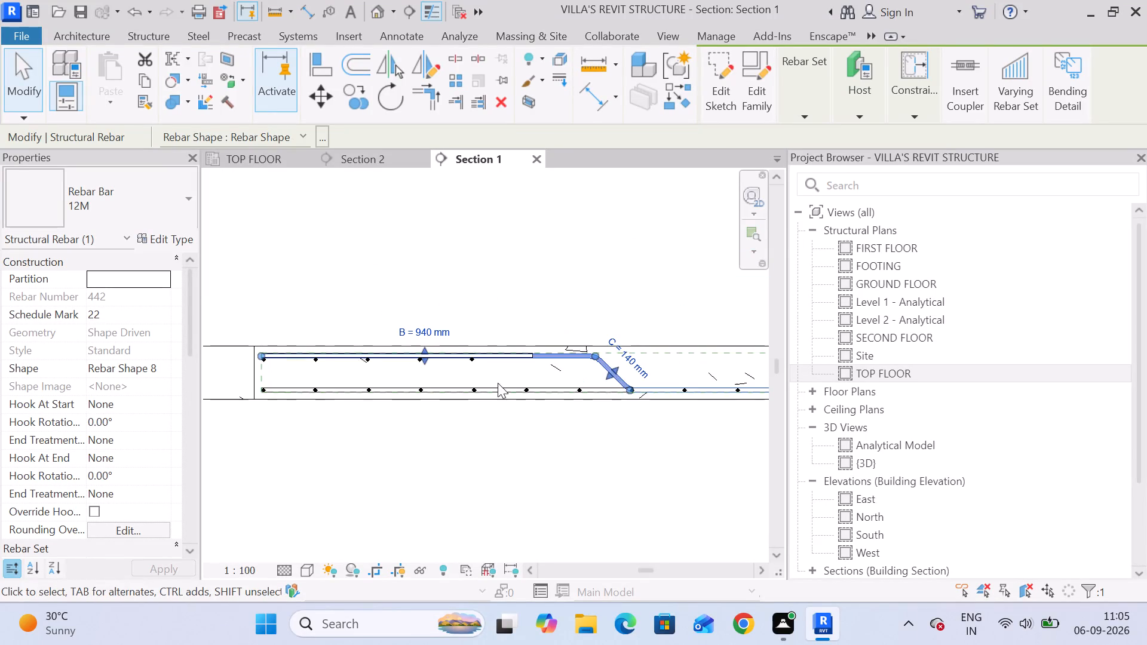
middle_drag(498, 384, 431, 349)
drag(543, 335, 548, 335)
Examine how the cranked and straight bars finish at the panel's right end against the concrete cover line.
scroll(576, 393, down, 4)
middle_drag(574, 394, 338, 352)
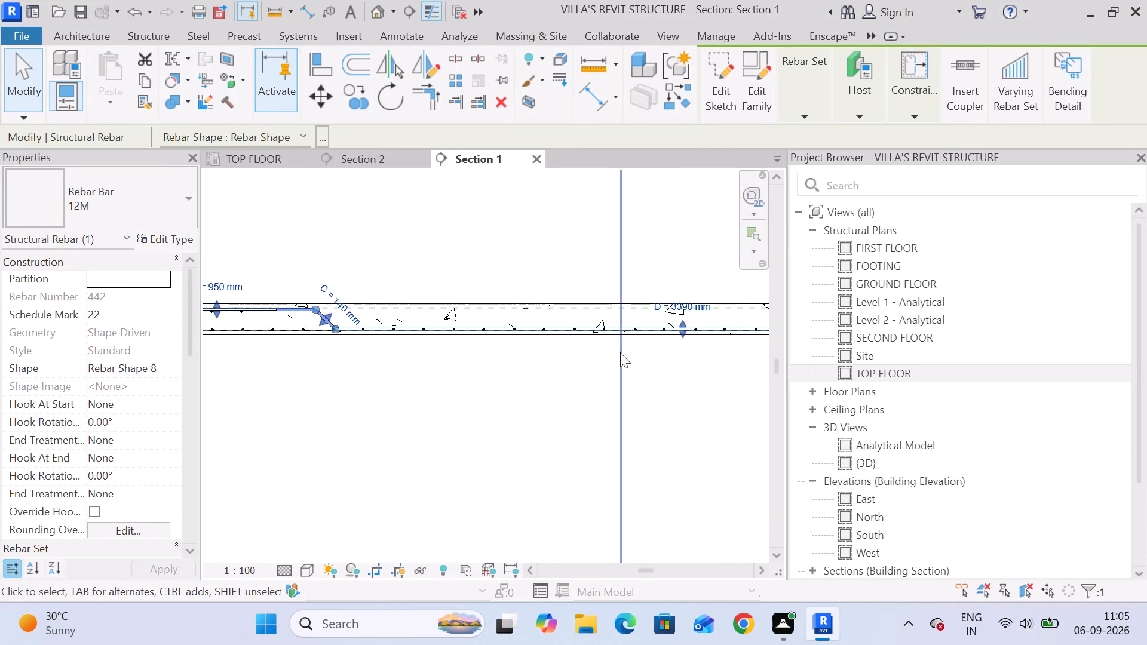
middle_drag(620, 352, 285, 352)
scroll(628, 333, up, 4)
scroll(726, 336, up, 8)
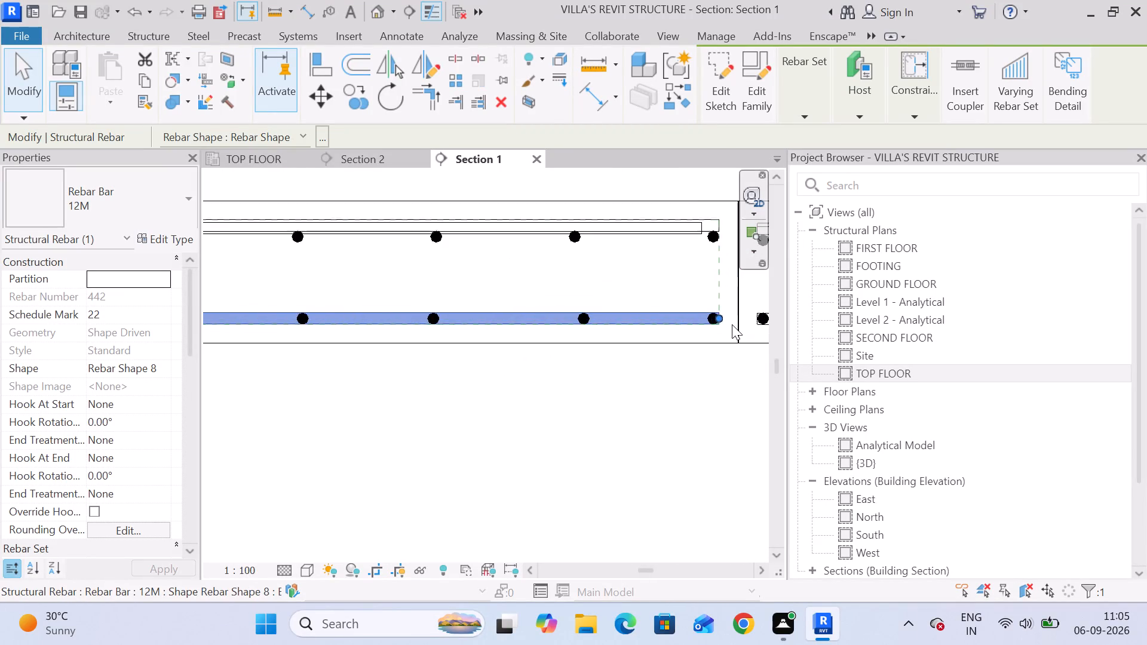
scroll(716, 338, up, 10)
scroll(718, 324, down, 12)
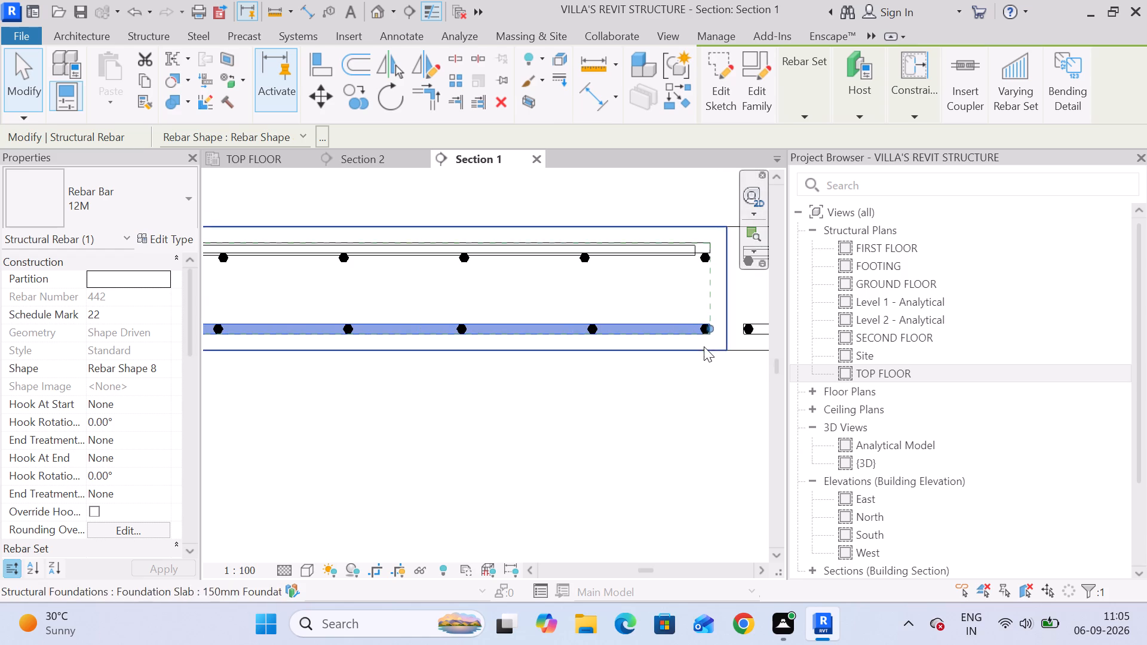
click(690, 291)
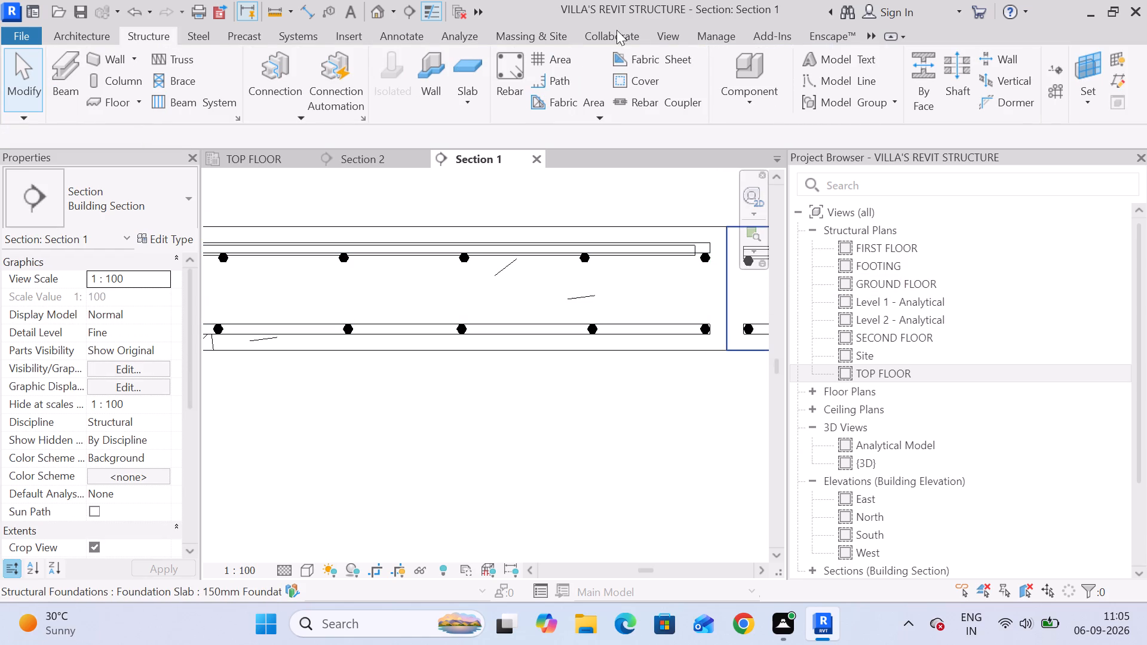
click(623, 263)
scroll(628, 265, down, 6)
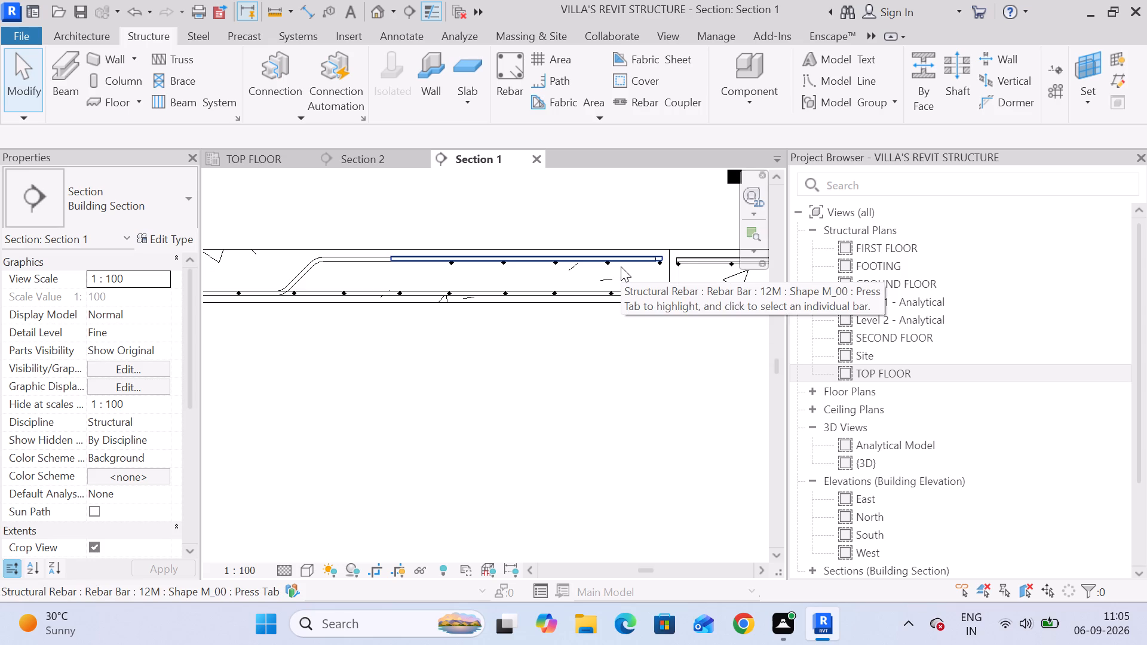
click(660, 257)
click(322, 257)
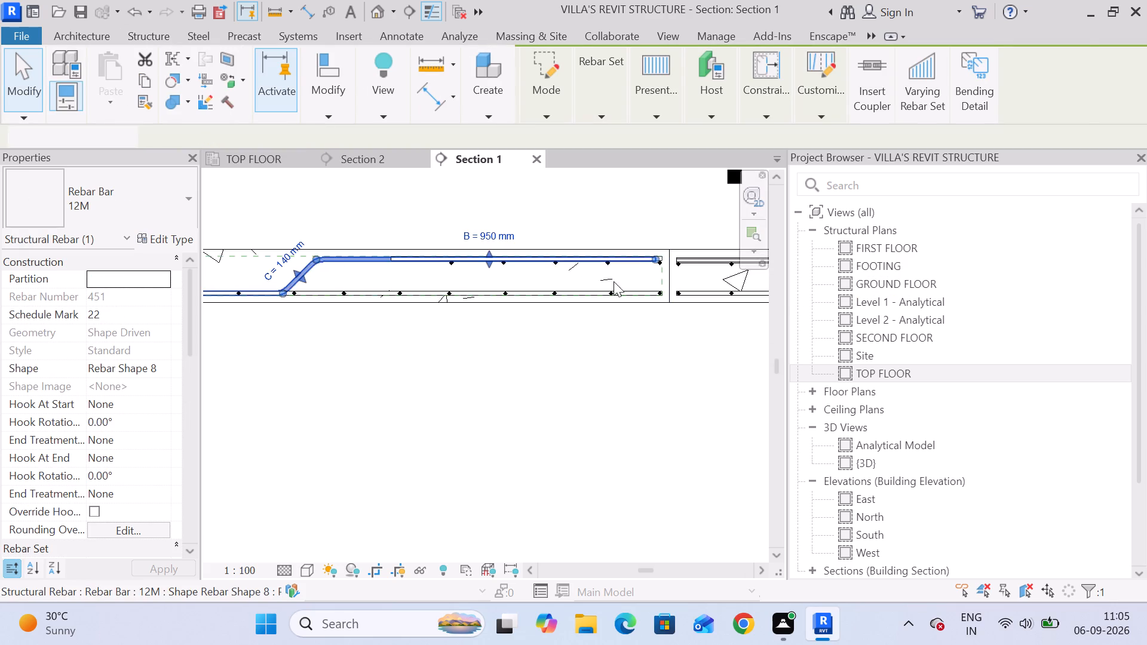
scroll(704, 275, up, 8)
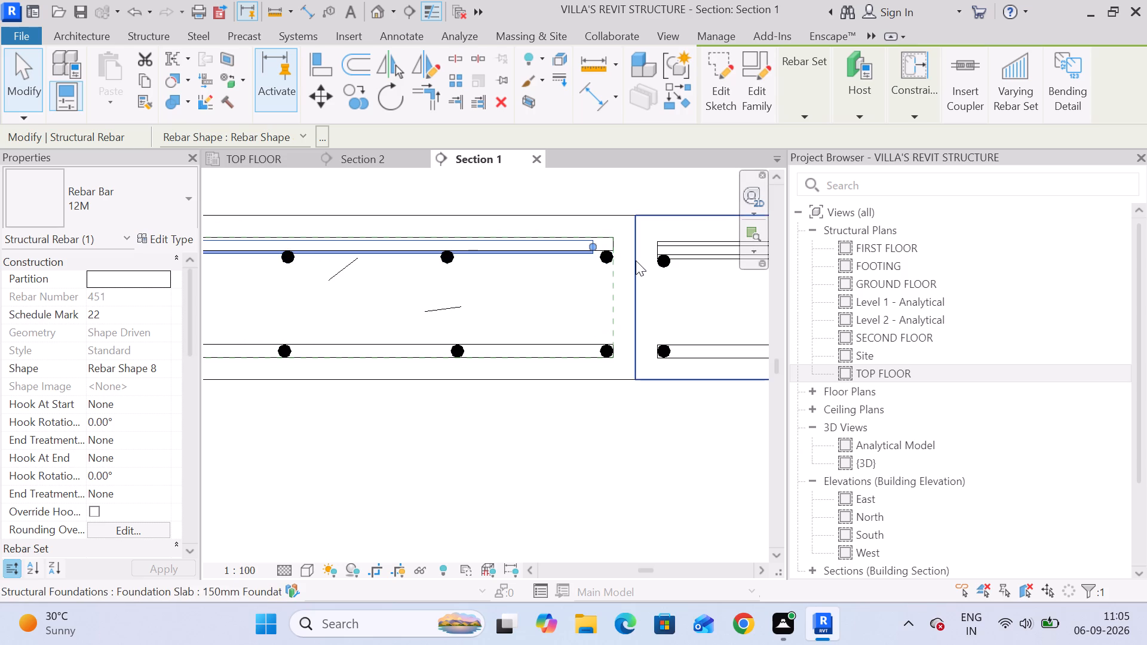
click(622, 260)
scroll(625, 260, down, 9)
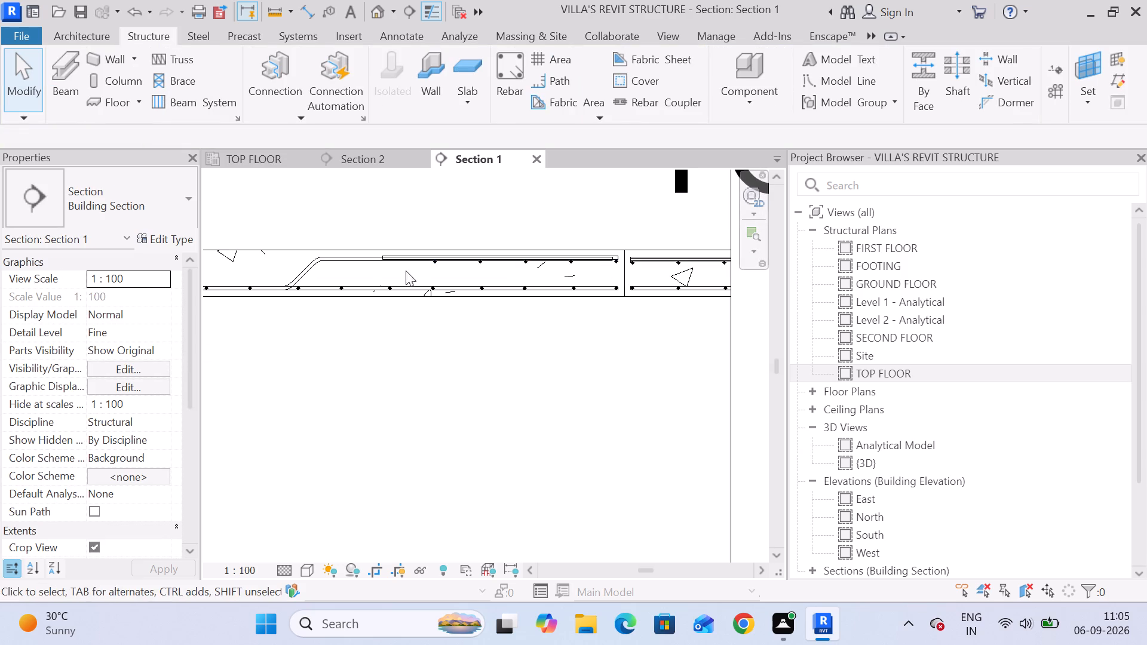
Lengthen the straight top bar at the panel's right end inward past the crank until B is about 1190 mm.
click(387, 263)
middle_drag(397, 272, 509, 261)
drag(490, 245, 443, 249)
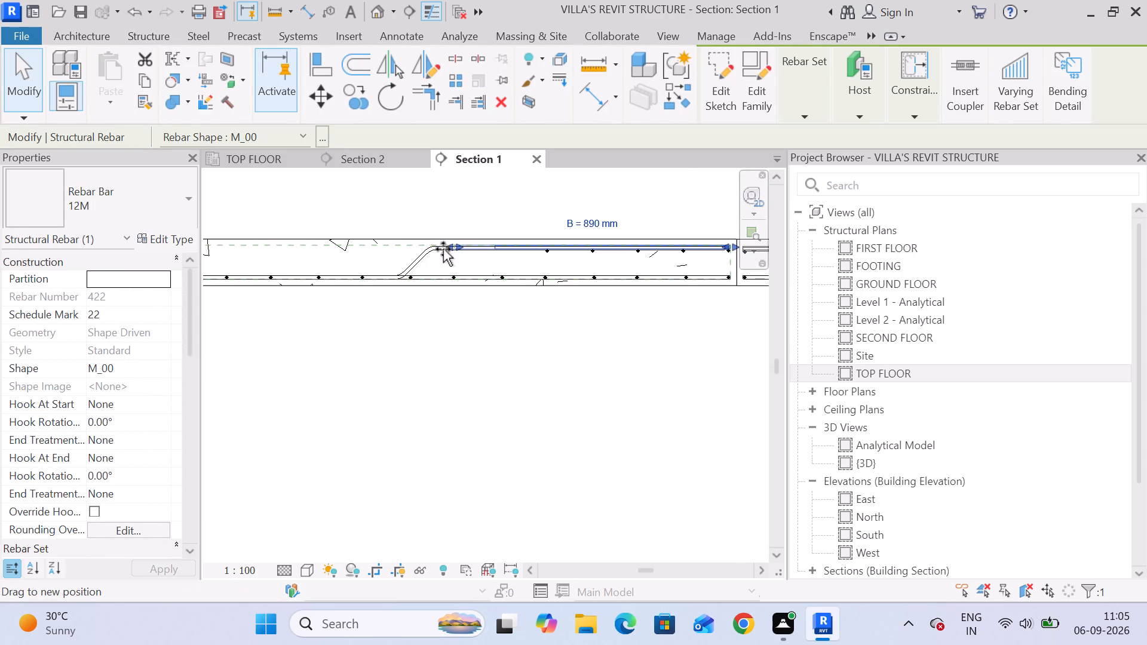
drag(443, 249, 409, 249)
drag(405, 247, 378, 247)
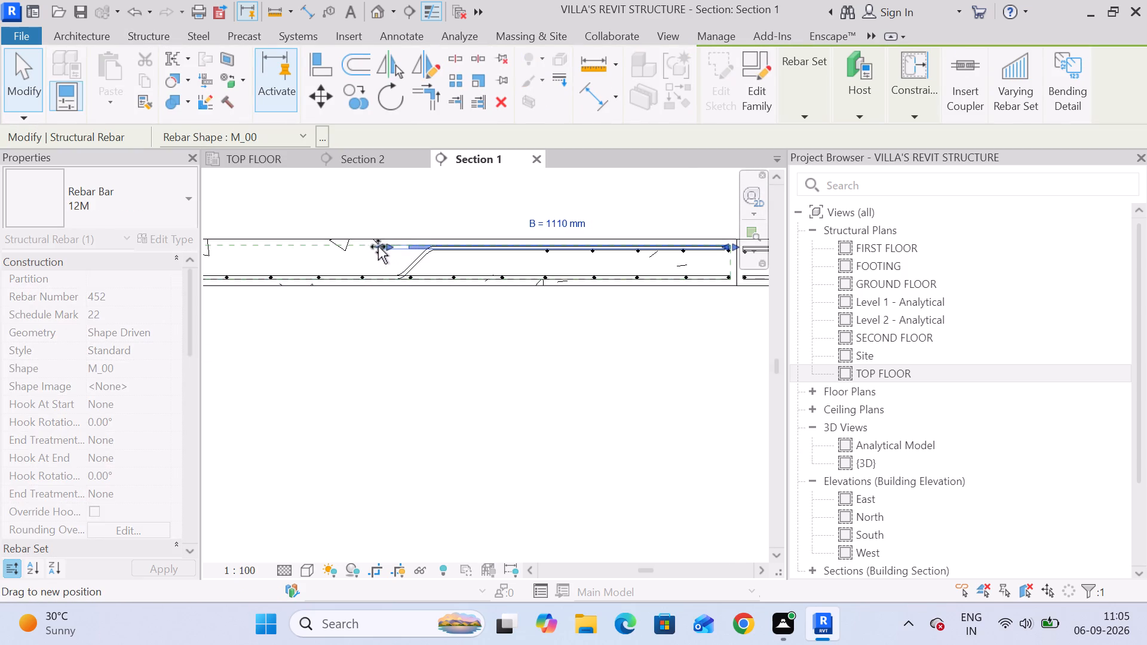
drag(378, 247, 361, 250)
Pull the top end of the bar cranked at the panel's right end out to the concrete cover line.
scroll(538, 331, down, 3)
middle_drag(538, 334, 428, 333)
scroll(527, 297, up, 4)
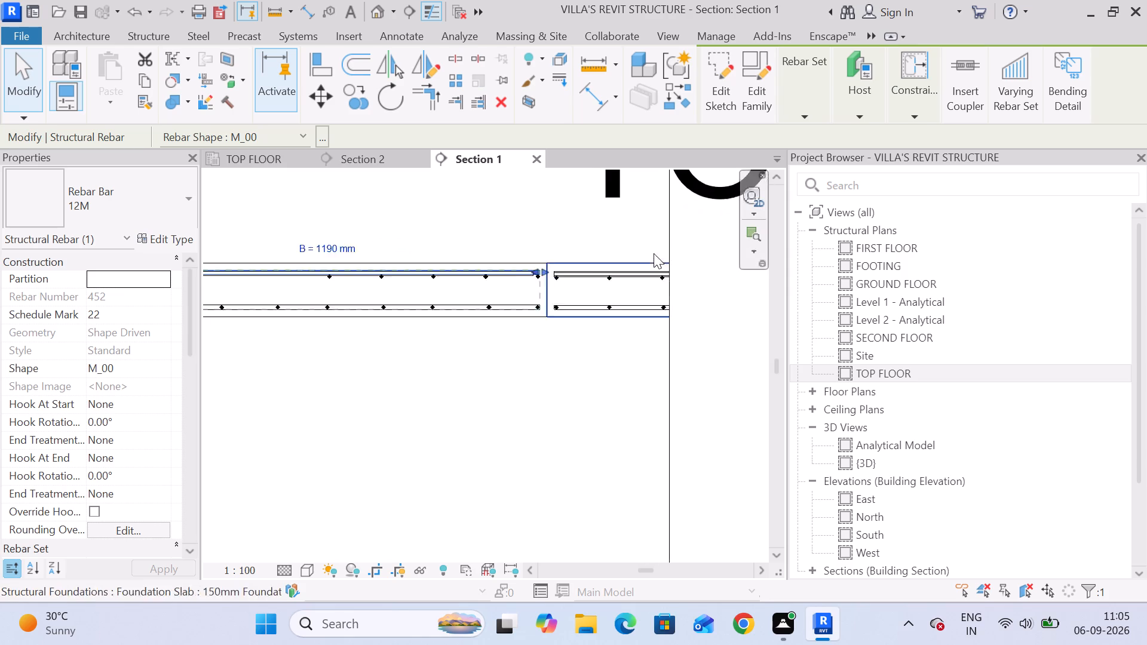
scroll(654, 253, up, 1)
scroll(606, 258, up, 4)
scroll(482, 284, up, 8)
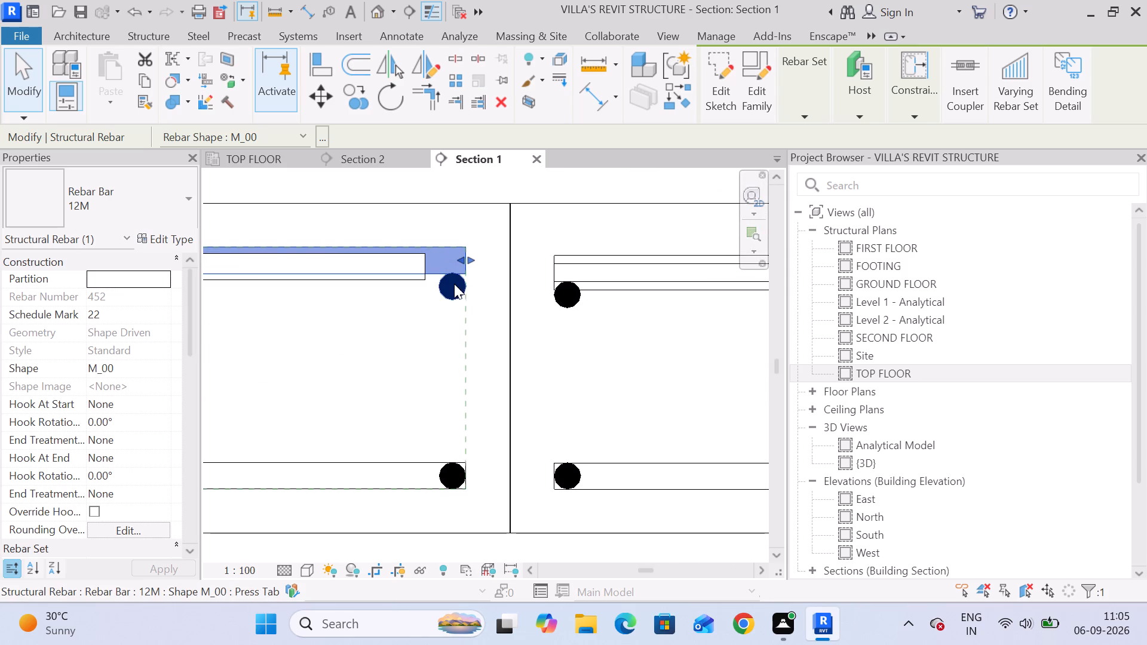
scroll(429, 306, down, 19)
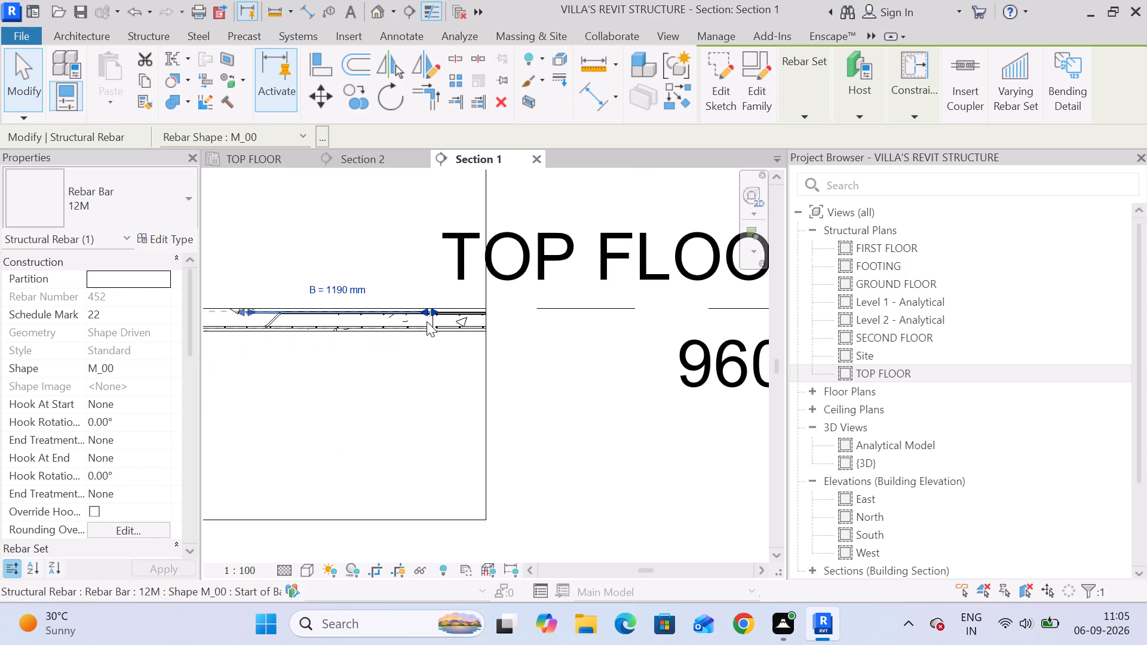
click(401, 395)
scroll(414, 322, up, 16)
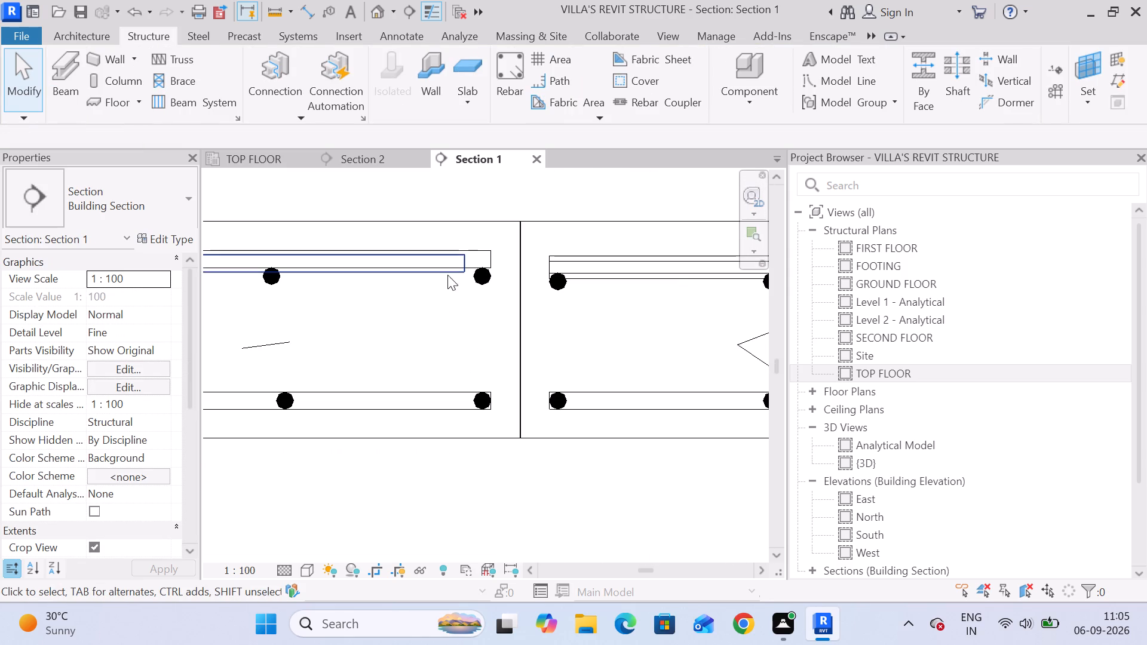
click(455, 278)
scroll(459, 285, down, 13)
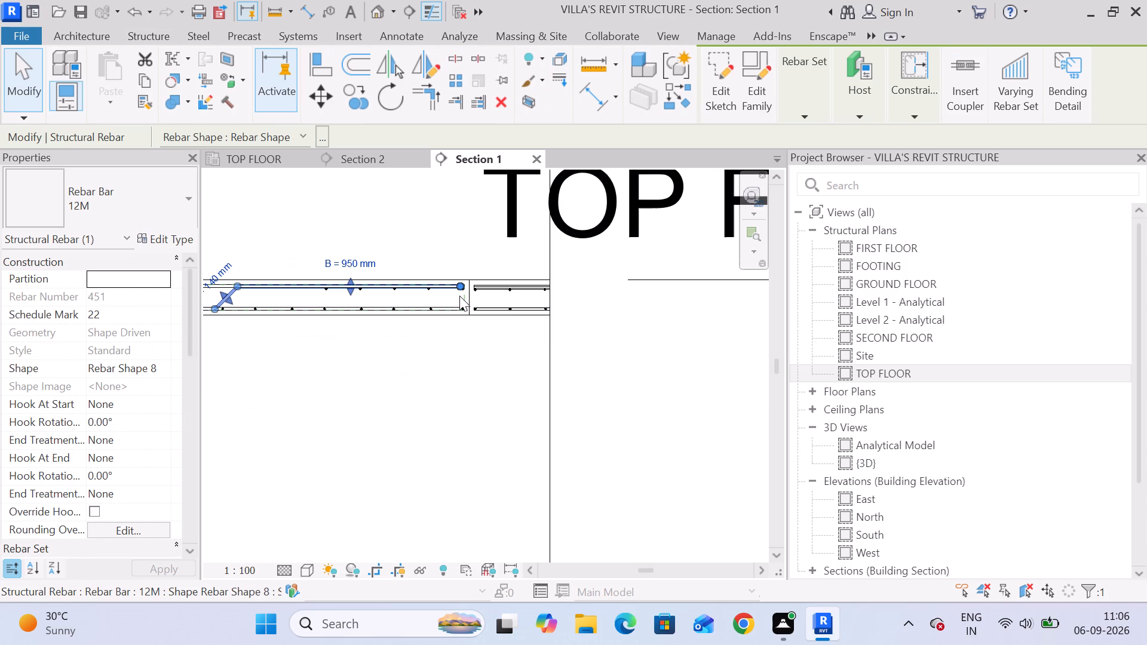
scroll(461, 283, up, 11)
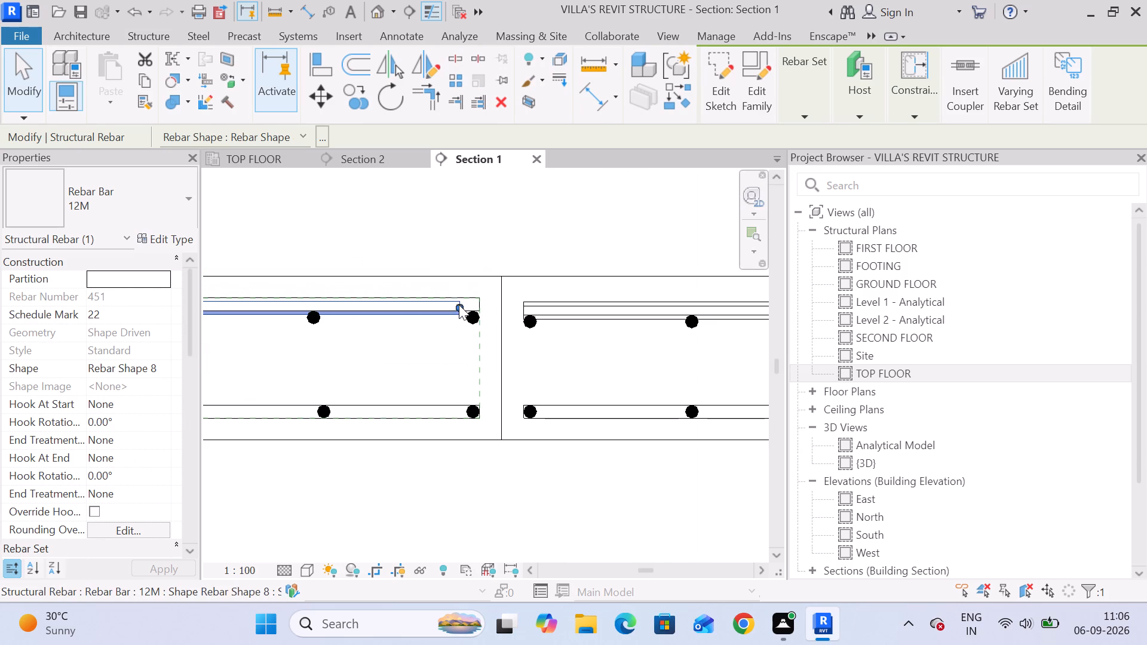
drag(459, 305, 475, 303)
Shift the bend of the right-end cranked bar until its top leg B is about 950 mm.
scroll(471, 319, down, 8)
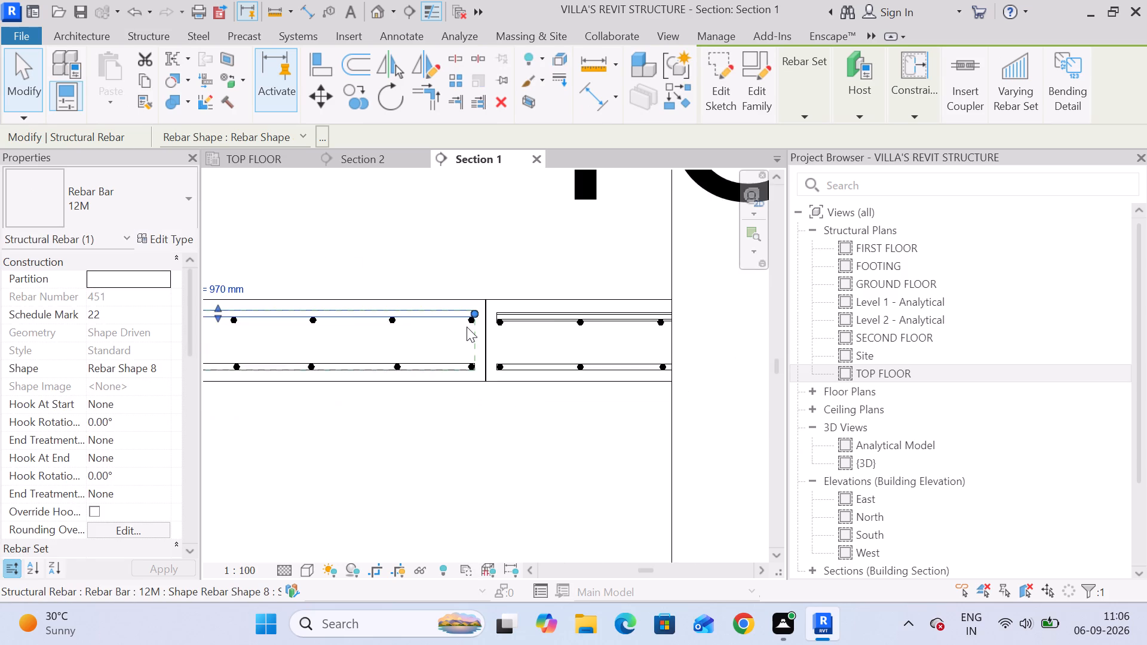
scroll(467, 327, down, 4)
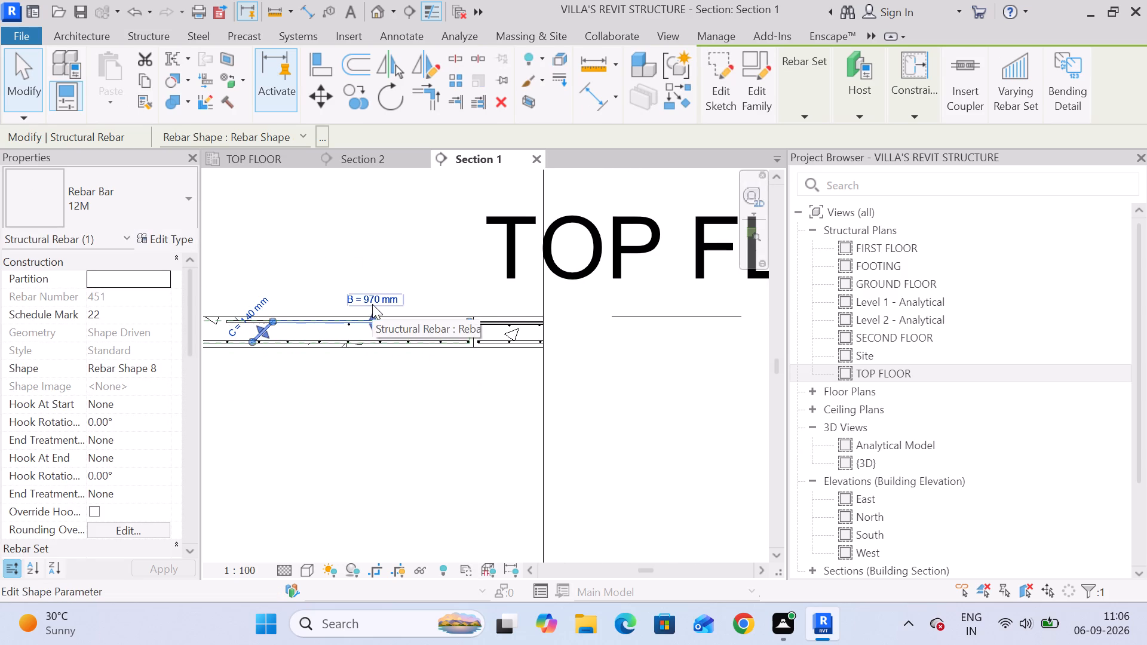
middle_drag(372, 304, 545, 276)
click(436, 305)
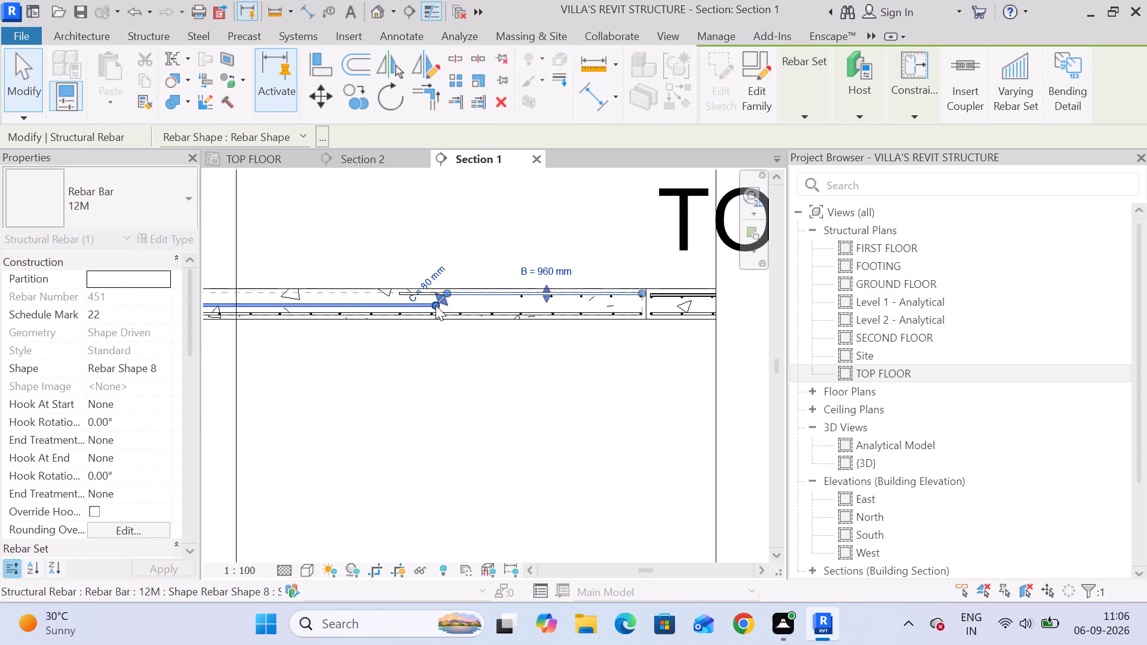
drag(440, 300, 450, 301)
drag(438, 300, 447, 300)
scroll(443, 295, up, 8)
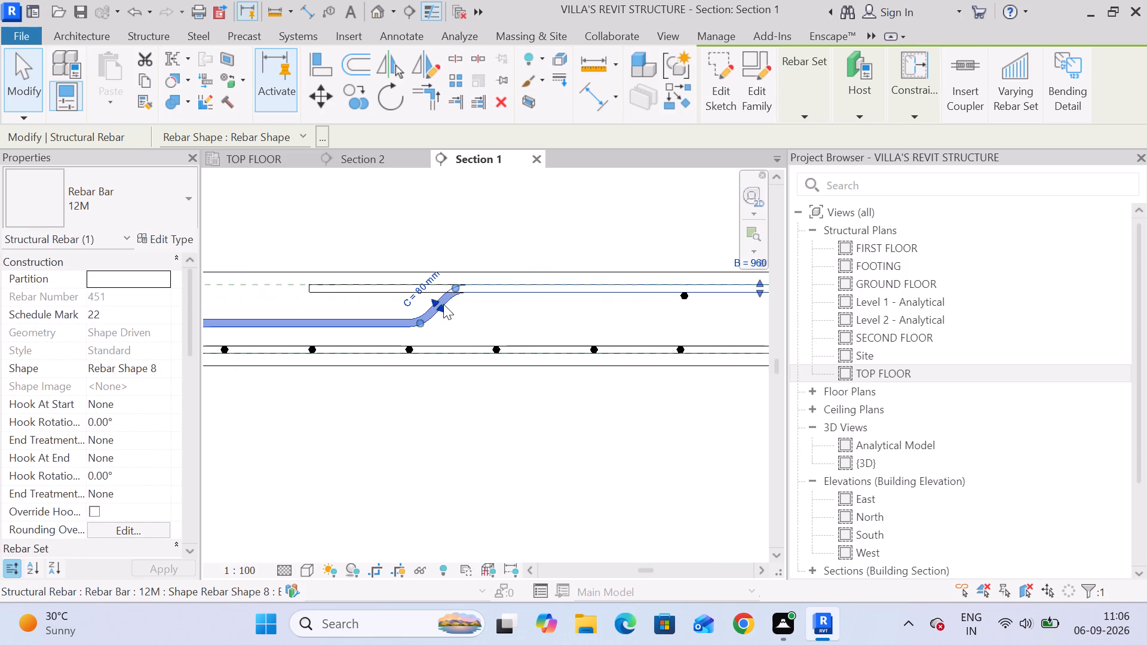
drag(434, 308, 450, 308)
drag(450, 306, 450, 306)
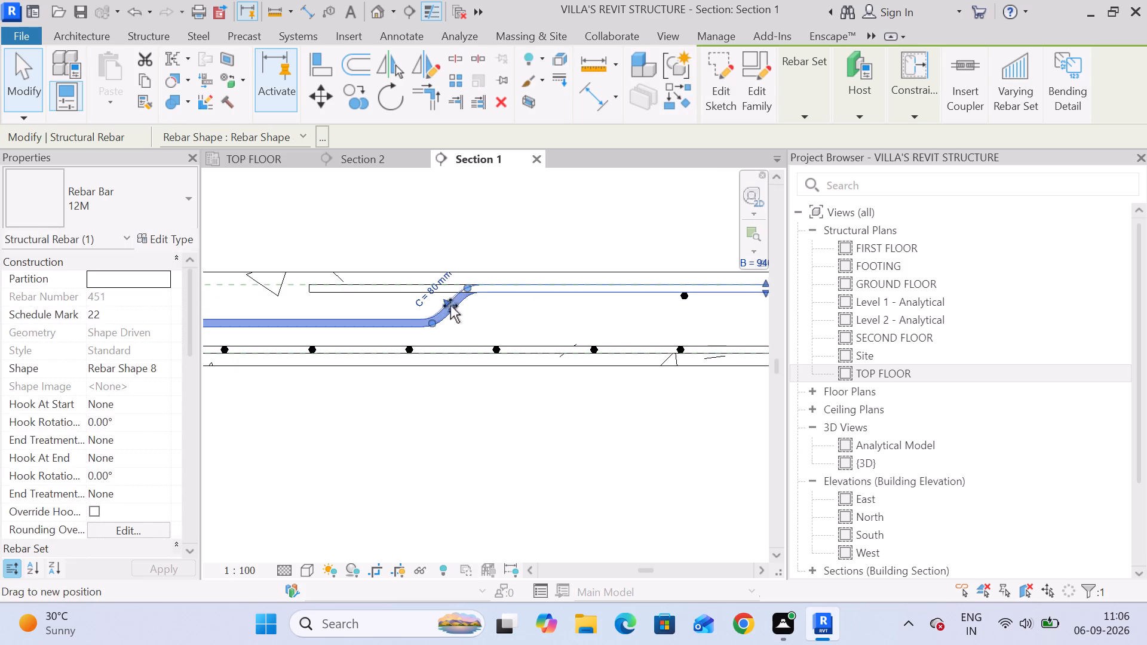
drag(450, 306, 443, 305)
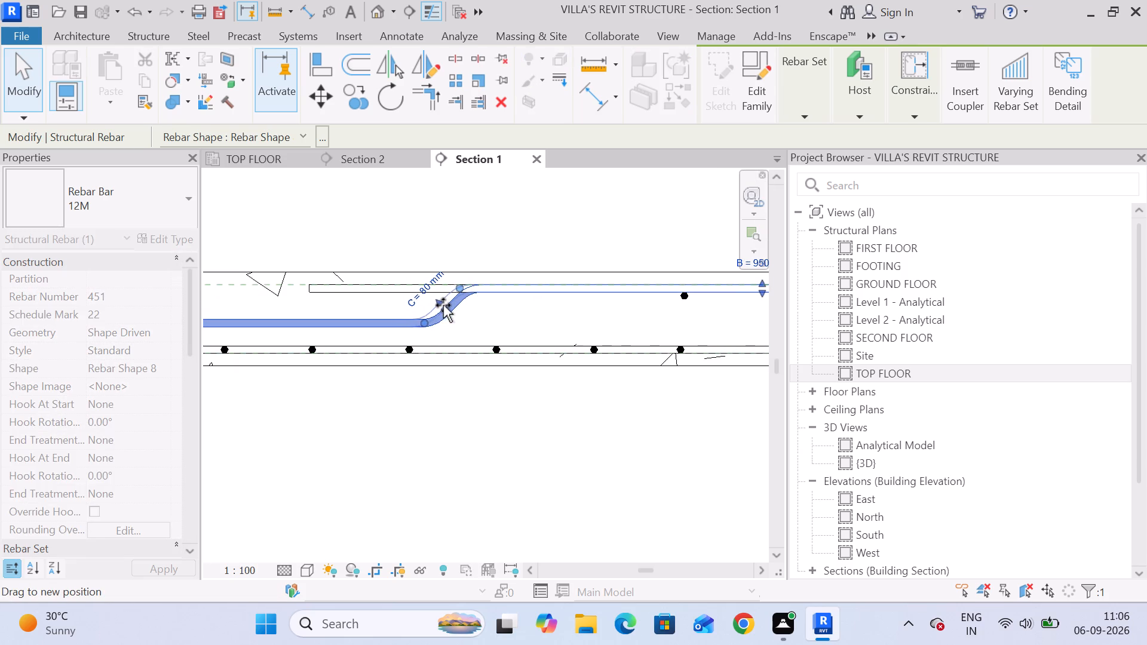
drag(443, 305, 444, 305)
Set the right-end cranked bar's bend length C to 140 mm.
click(429, 291)
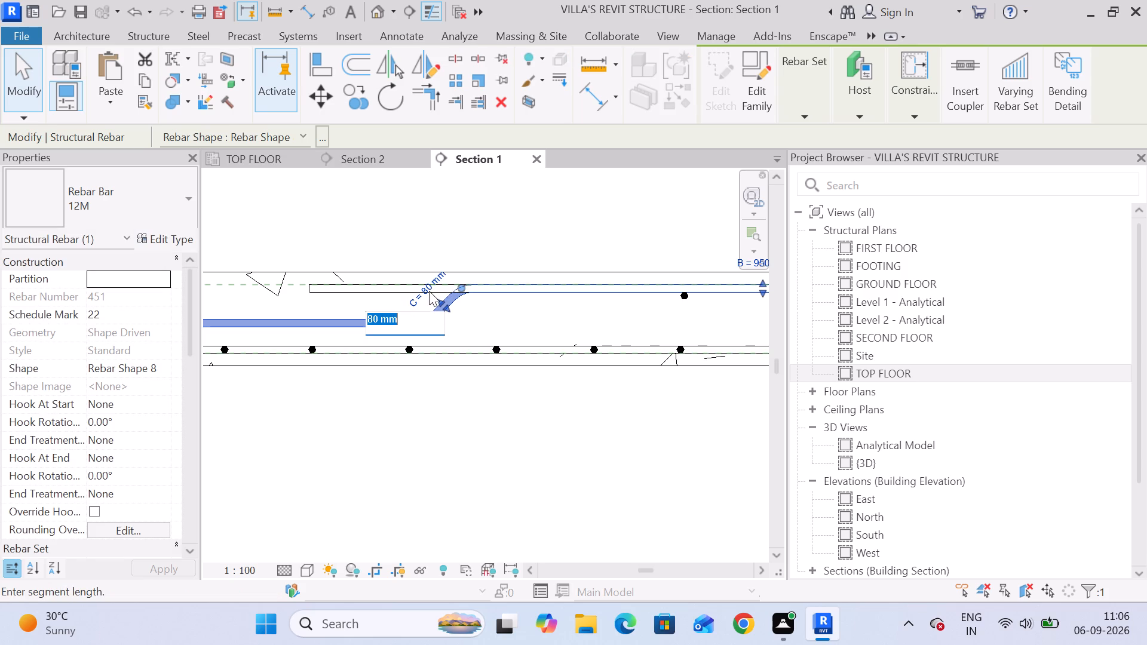
text(14)
key(0)
key(Return)
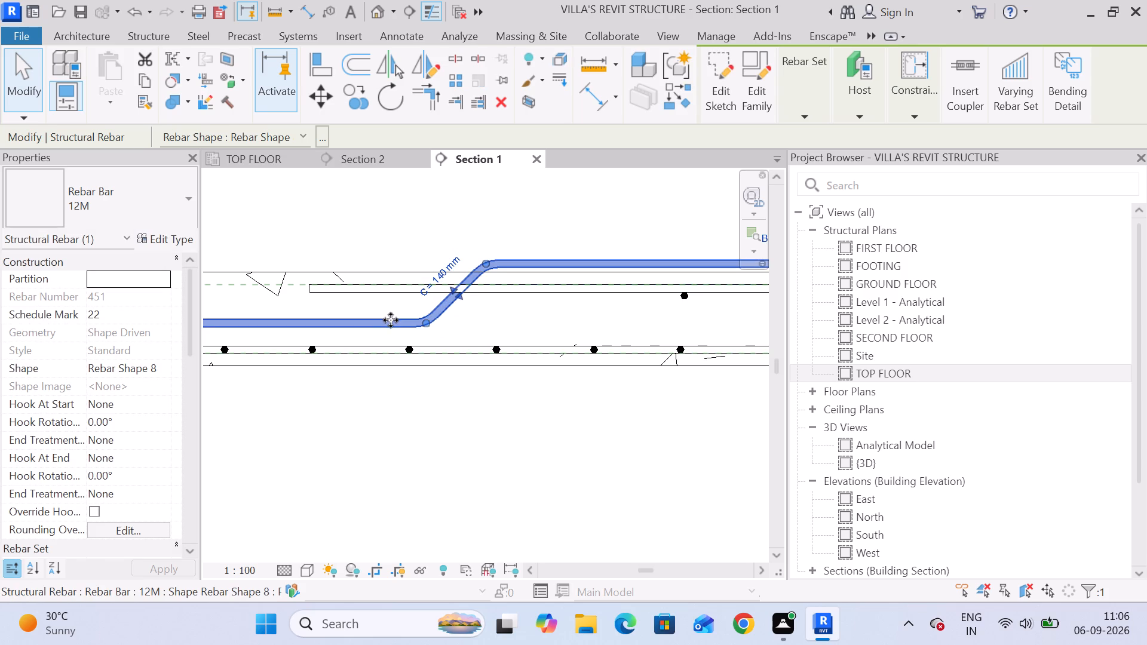
Nudge the right-end cranked bar down until its lower leg lines up with the bottom reinforcement layer.
key(Down)
key(Down)
key(Down)
key(Down)
key(Down)
key(Down)
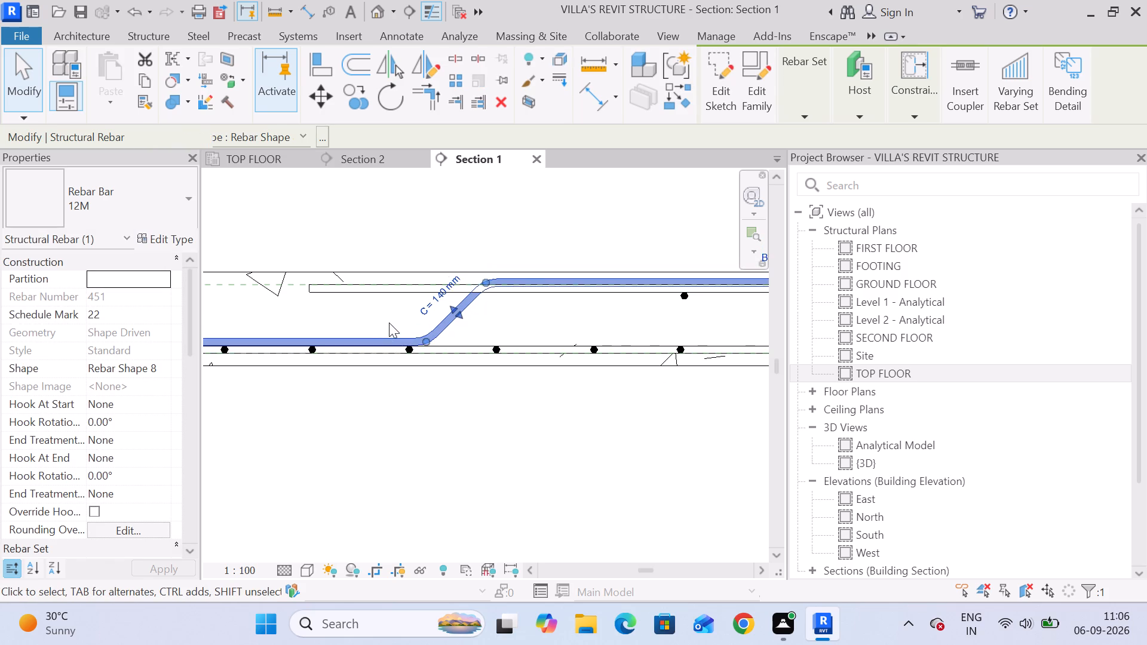
key(Down)
key(Down)
key(Down)
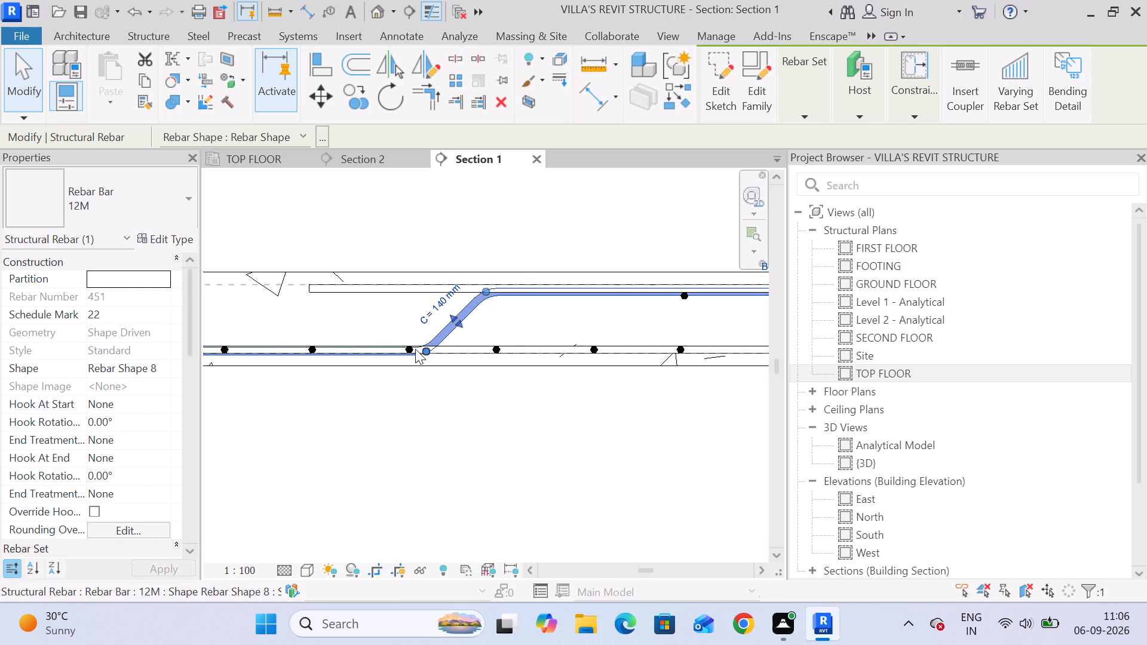
scroll(415, 352, up, 10)
key(Up)
key(Up)
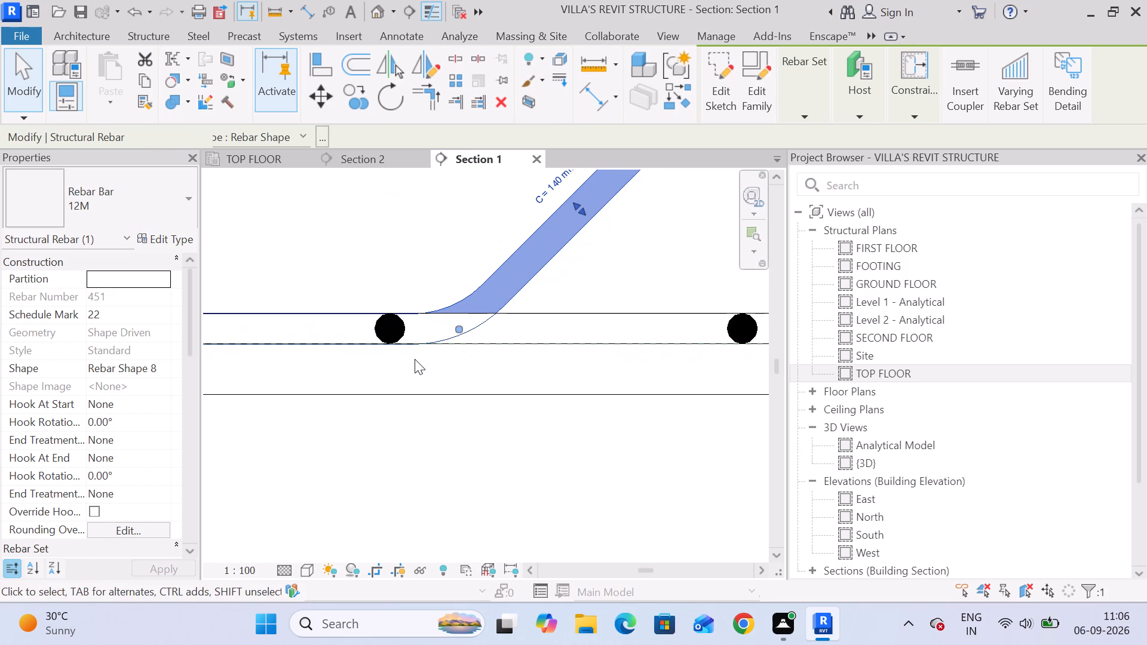
scroll(415, 360, down, 13)
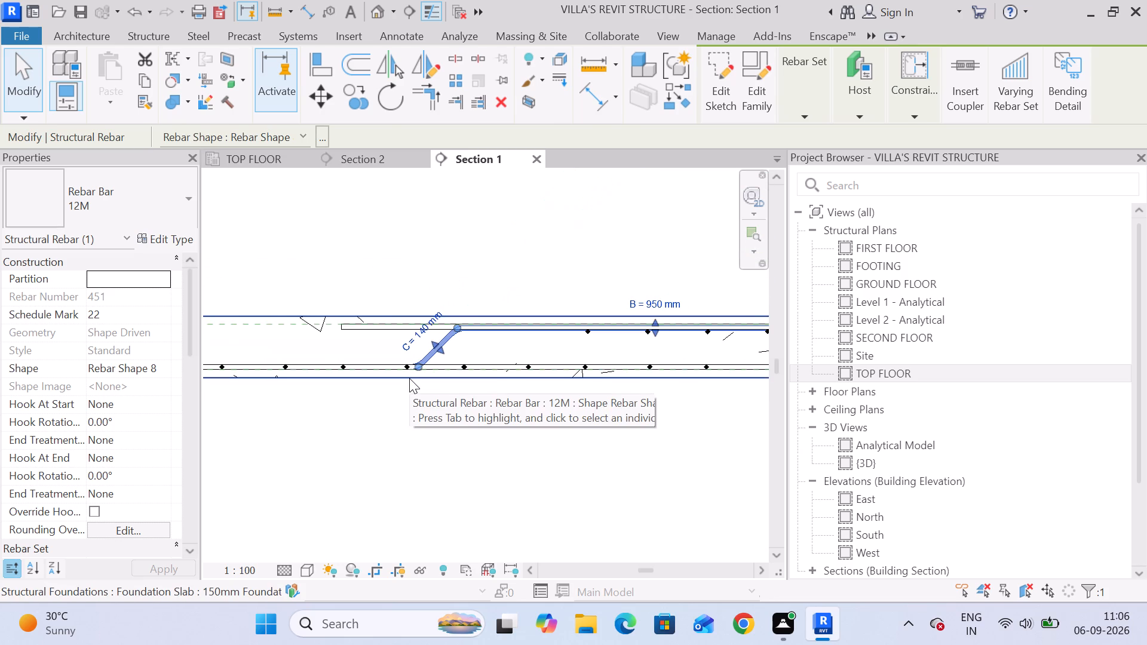
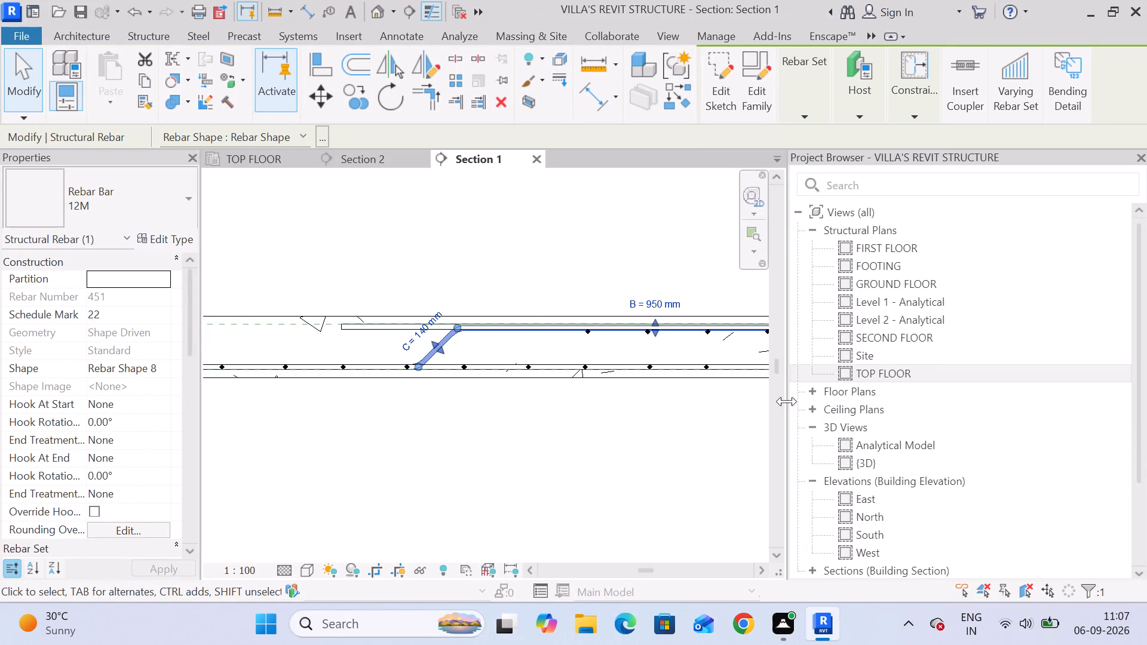
Pull the right-end cranked bar's top end back to the panel's concrete cover line, making top leg B about 910 mm.
drag(787, 401, 948, 368)
scroll(679, 432, down, 5)
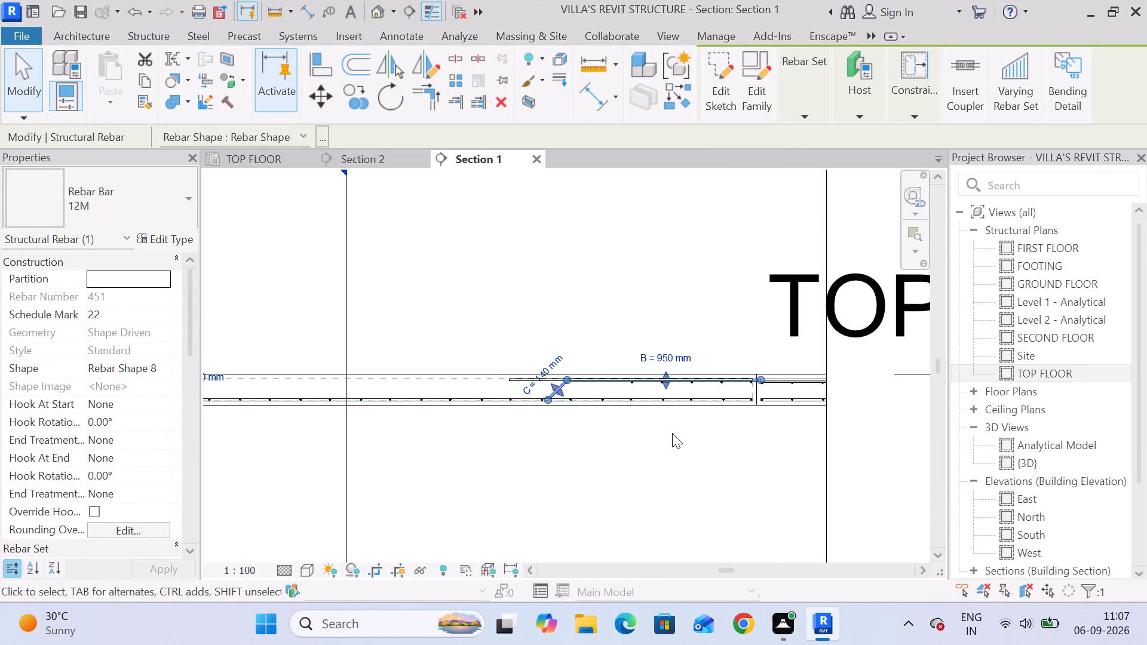
scroll(767, 377, up, 12)
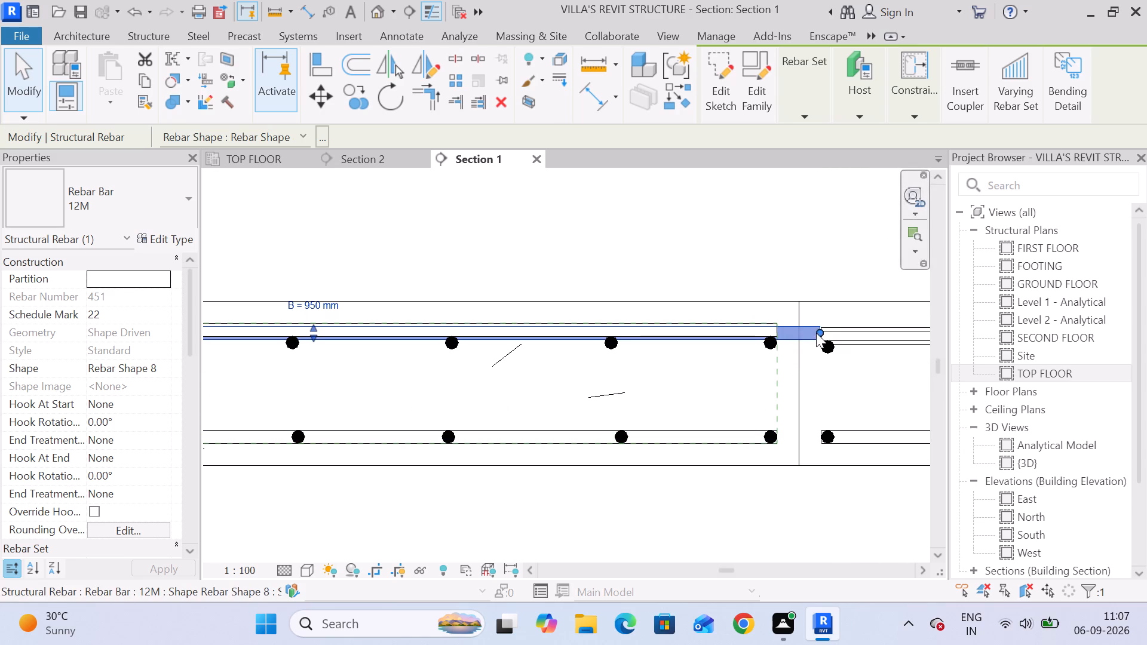
drag(814, 333, 773, 331)
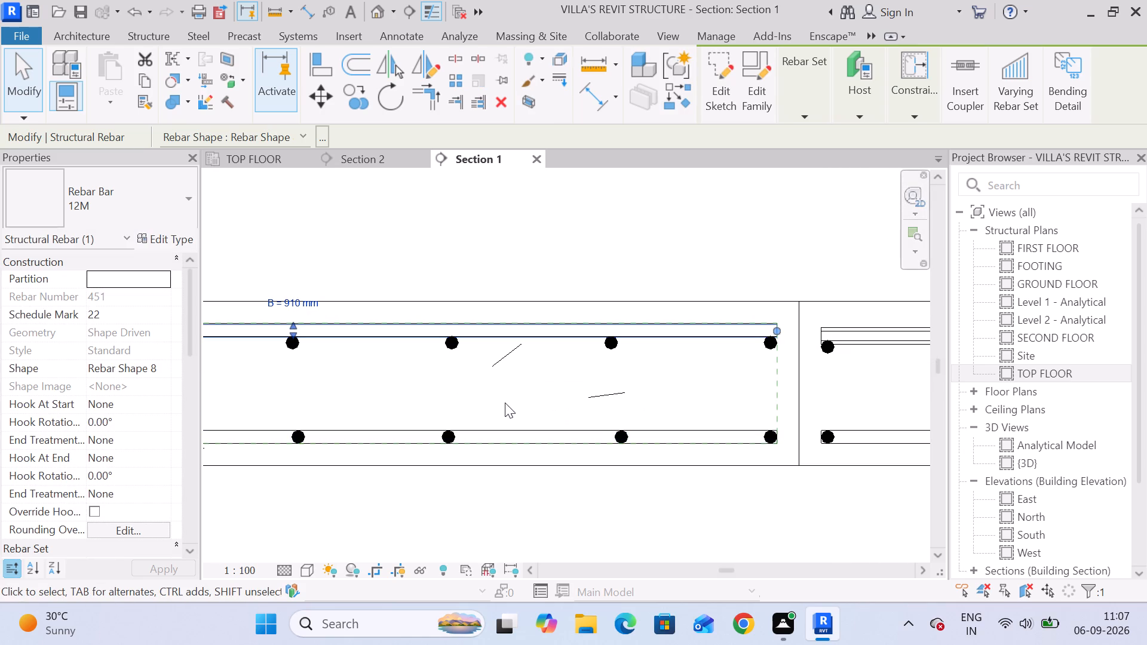
Shift the sloped bend of the right-end cranked bar away from that end until top leg B is about 950 mm.
scroll(366, 408, down, 3)
middle_drag(366, 408, 752, 400)
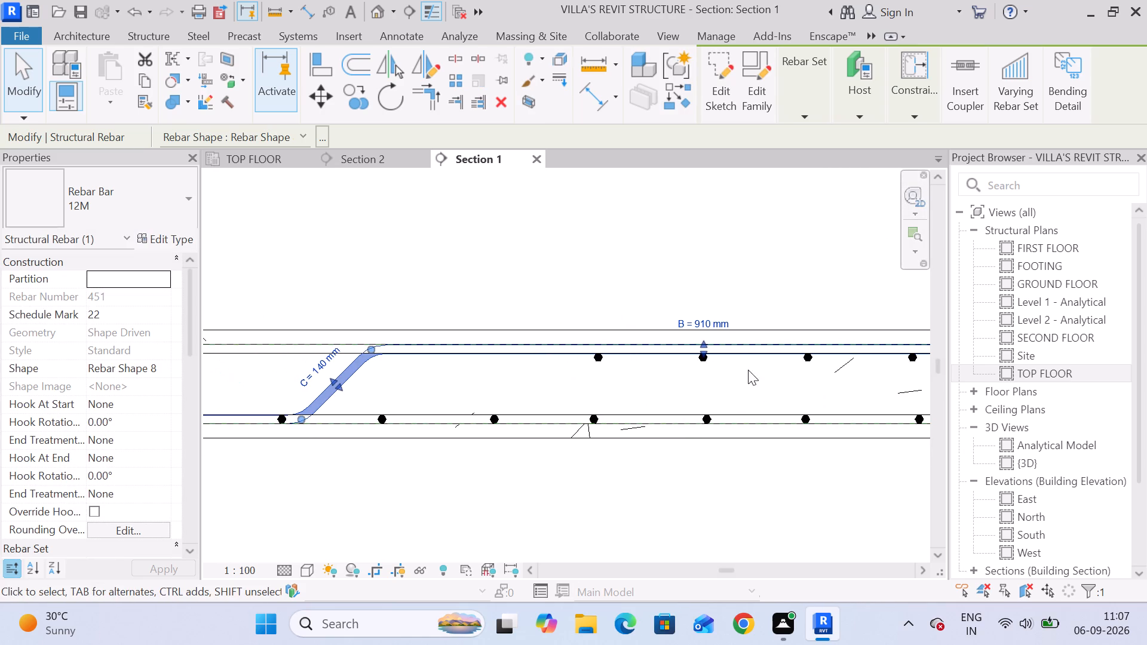
drag(332, 385, 315, 383)
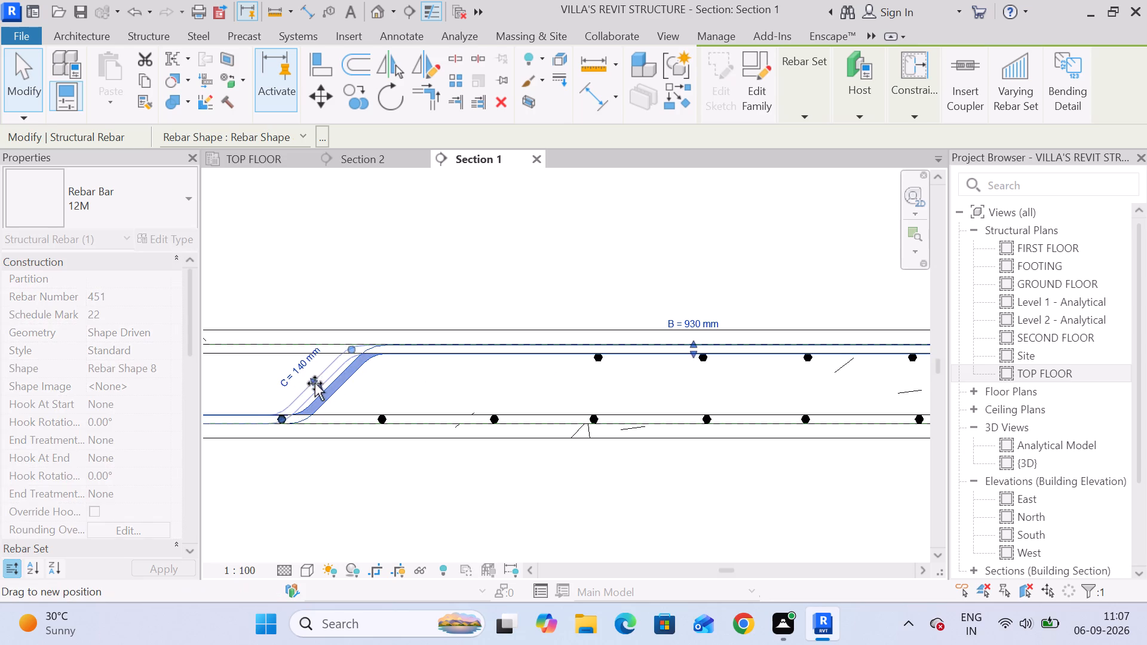
drag(315, 383, 305, 383)
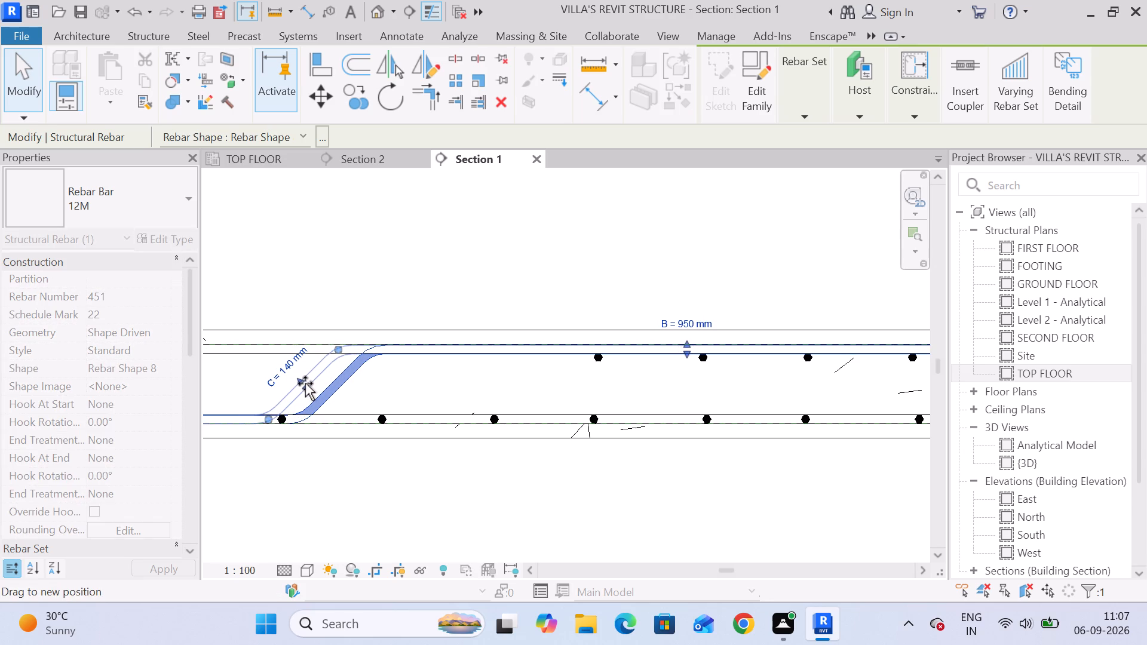
drag(305, 383, 306, 383)
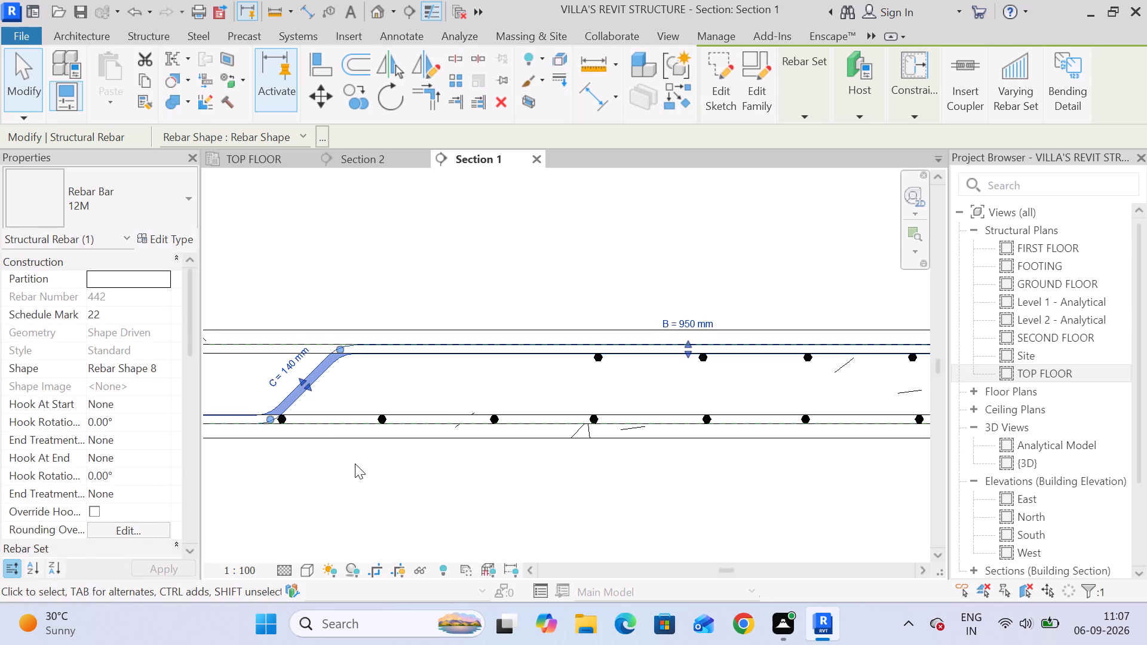
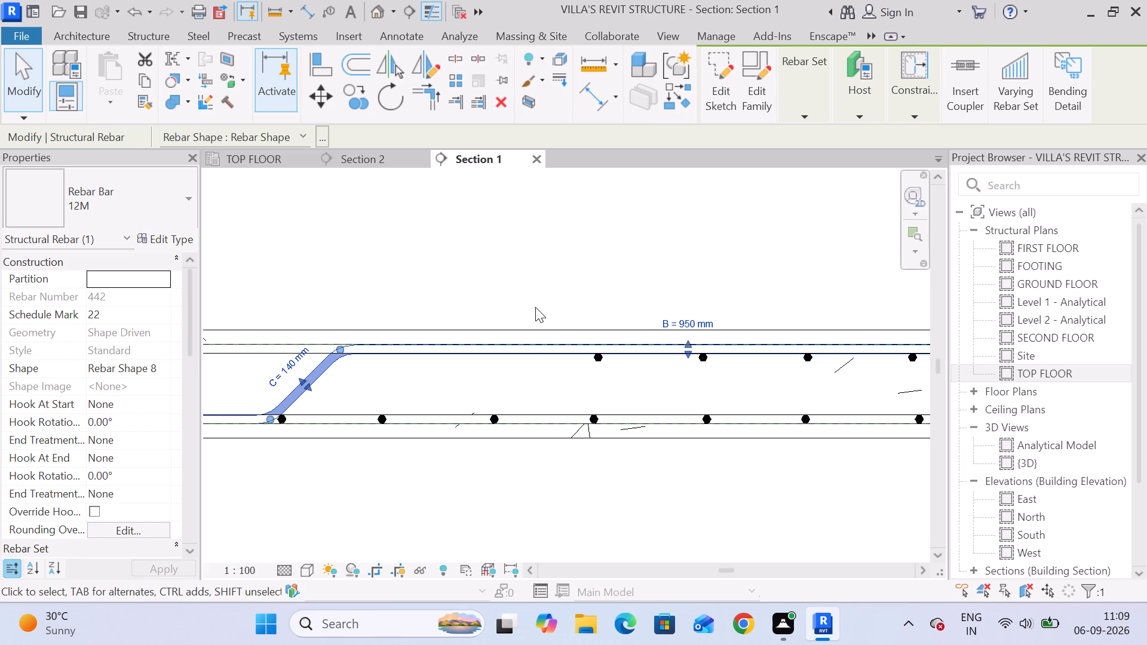
Shorten the right-end straight top bar from its inner end until B is about 1130 mm.
scroll(488, 305, down, 11)
middle_drag(450, 390, 720, 348)
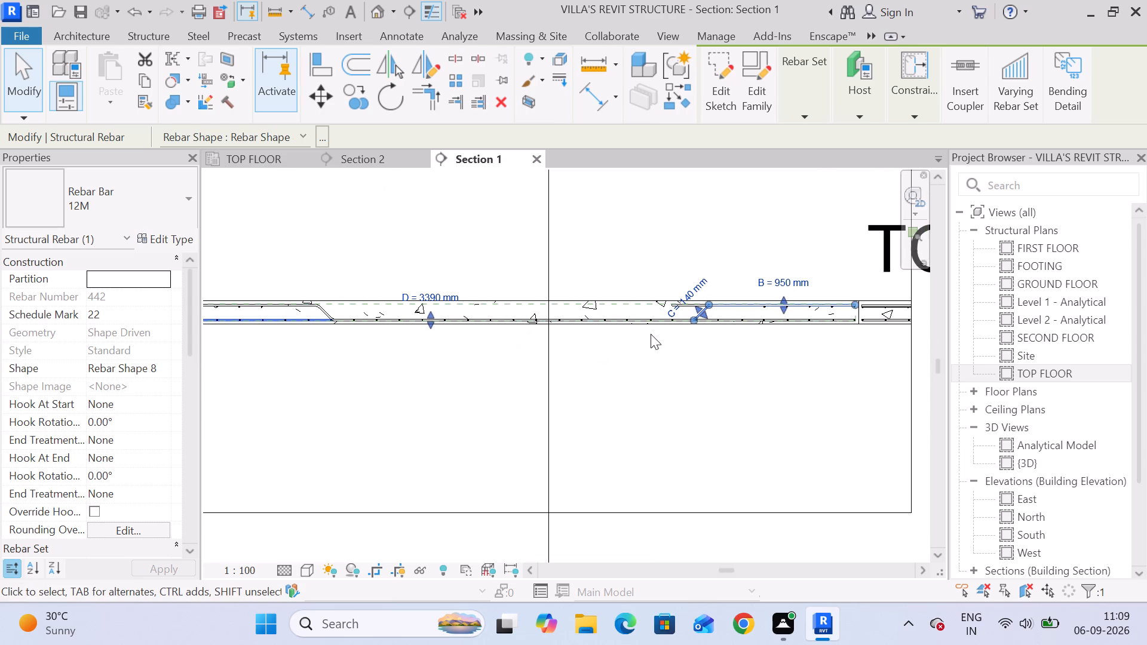
scroll(679, 313, up, 3)
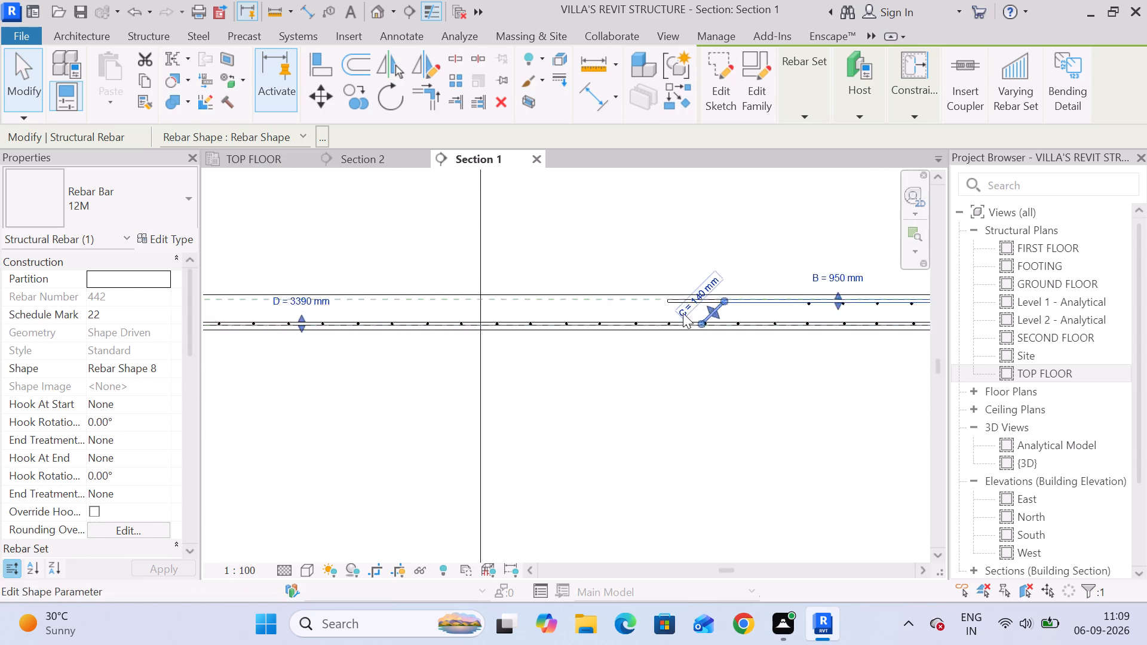
scroll(683, 313, up, 6)
click(640, 302)
click(649, 287)
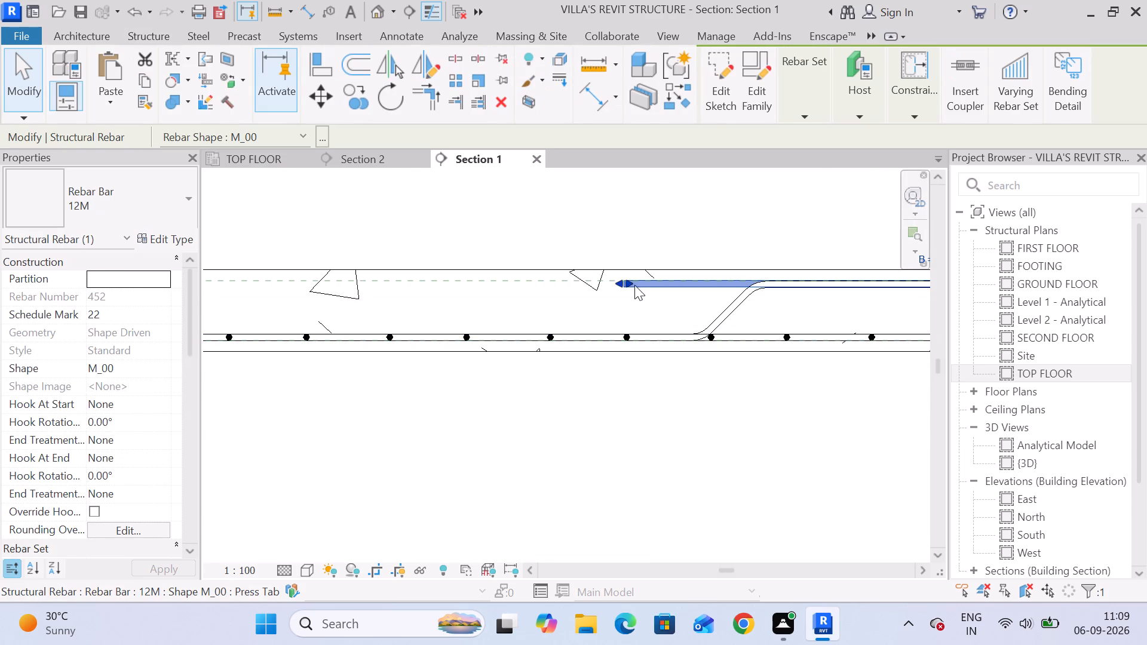
drag(632, 283, 655, 283)
scroll(447, 430, down, 4)
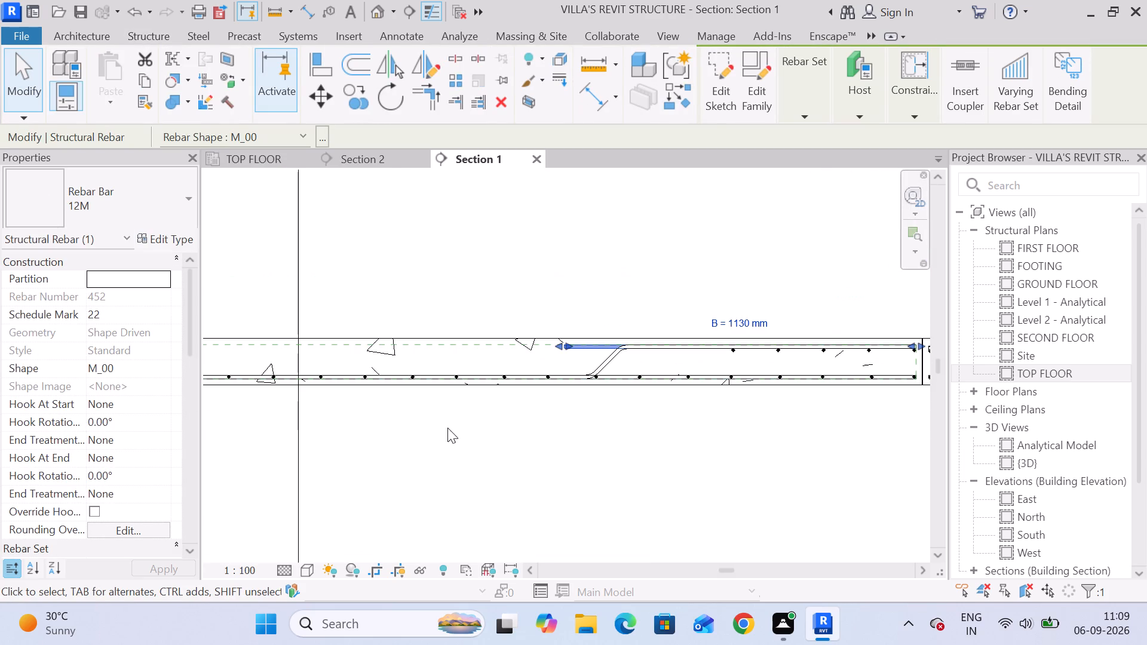
Extend the inner end of the panel's left-end straight top bar past the cranked bar's bend until B is about 1130 mm.
middle_drag(452, 426, 824, 412)
middle_drag(414, 448, 941, 448)
click(617, 441)
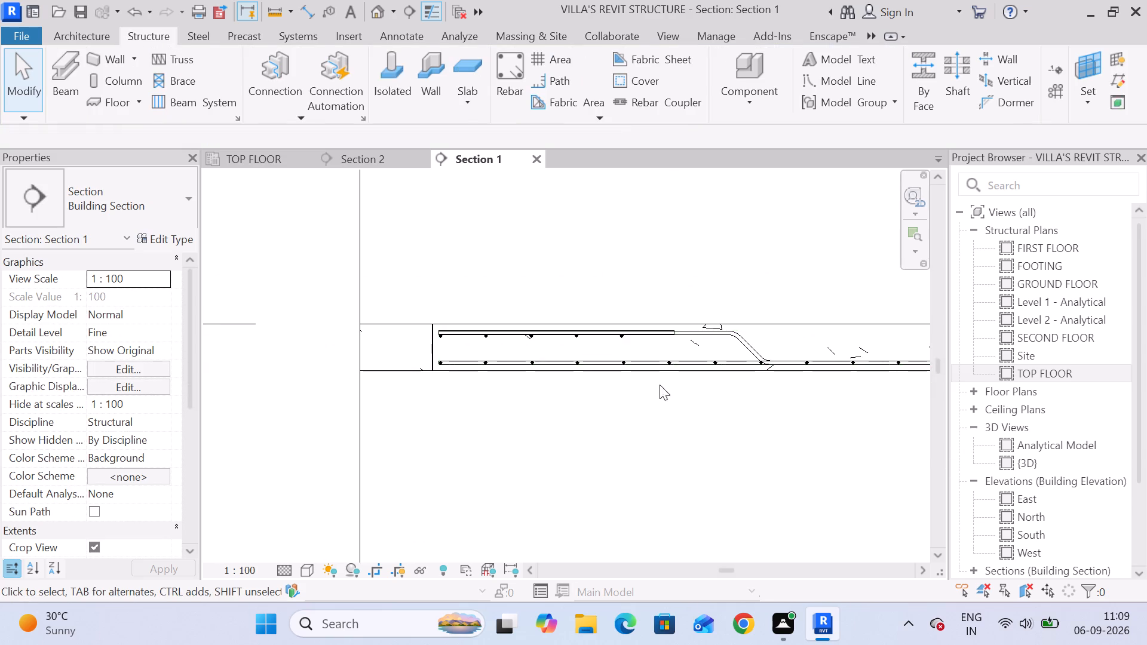
scroll(666, 330, up, 5)
click(670, 330)
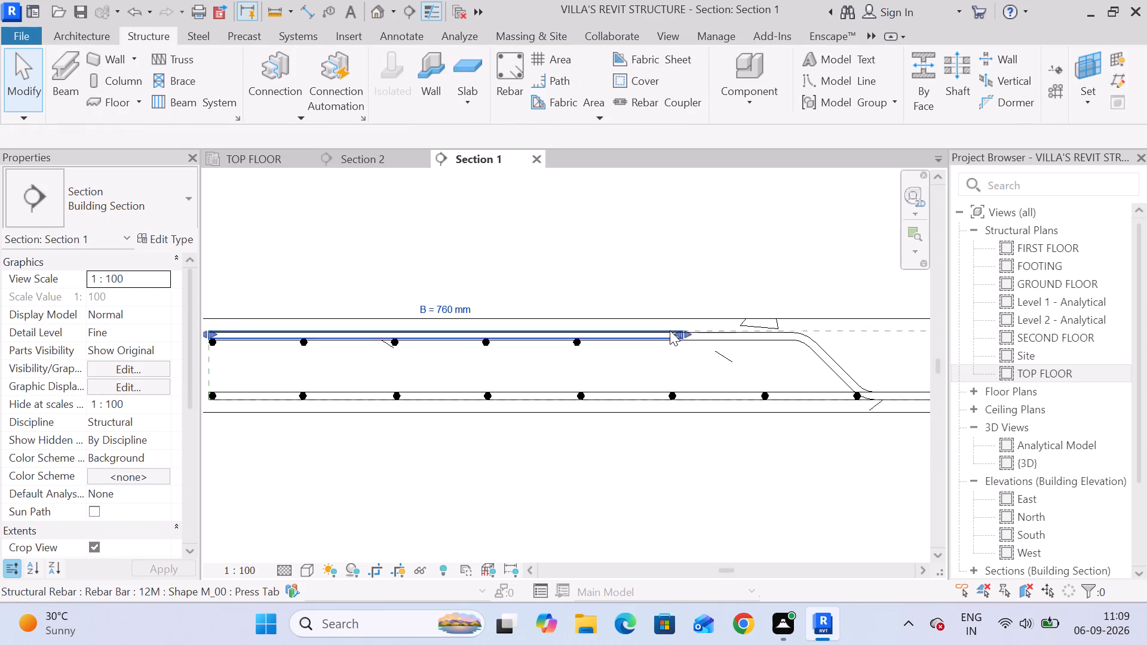
scroll(689, 341, down, 4)
drag(683, 333, 772, 333)
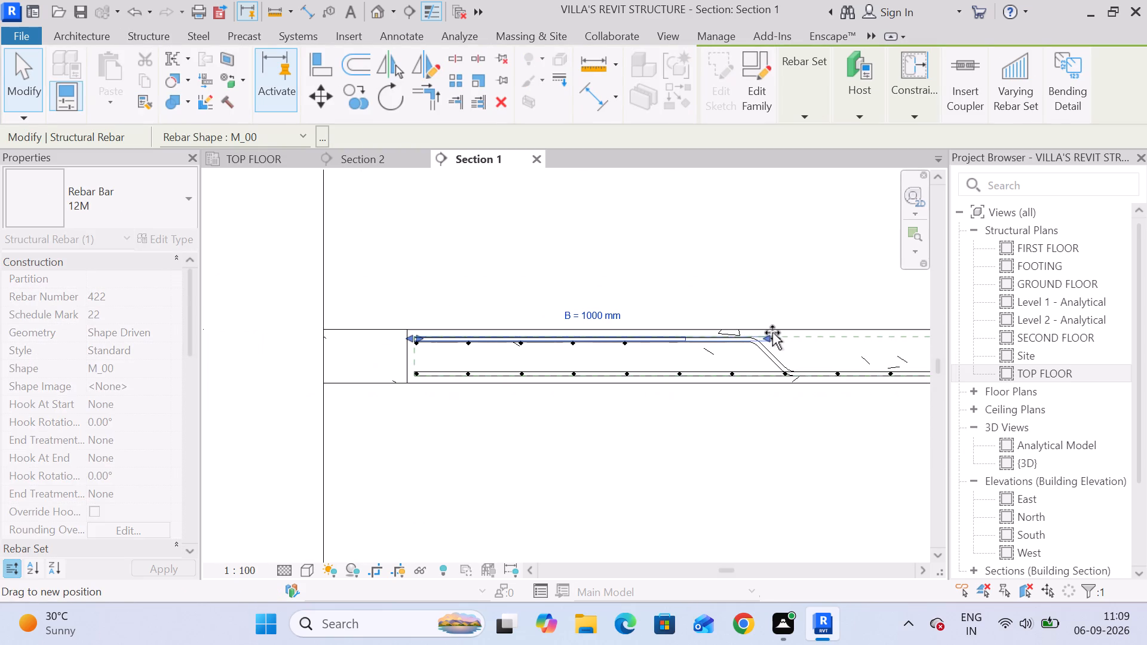
drag(772, 333, 792, 333)
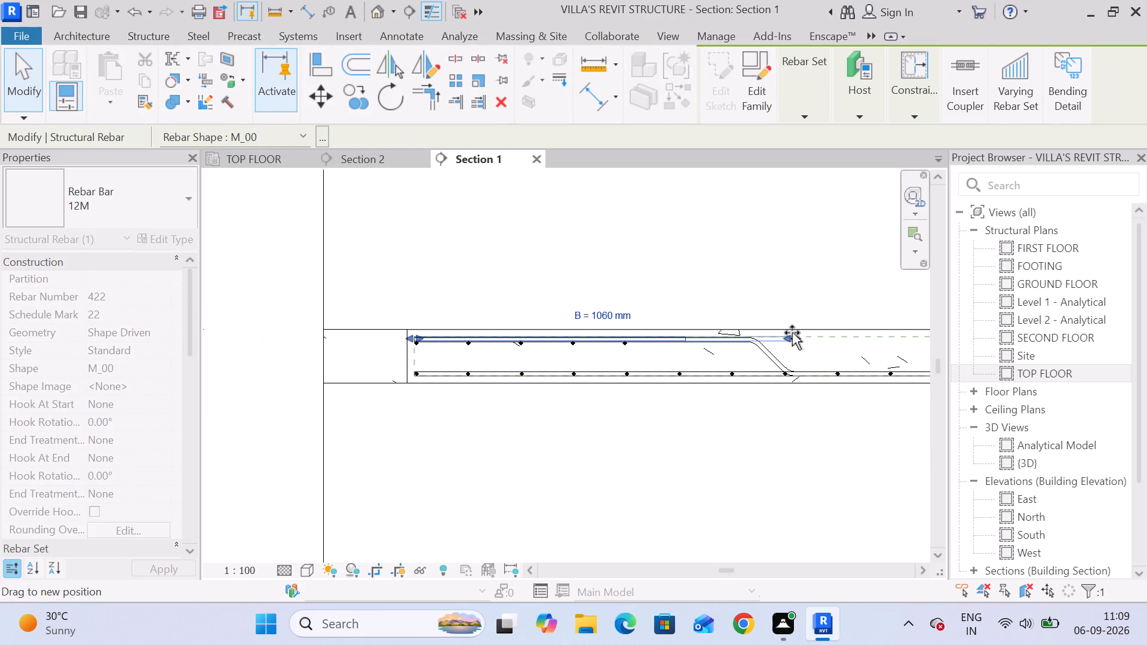
drag(792, 333, 811, 337)
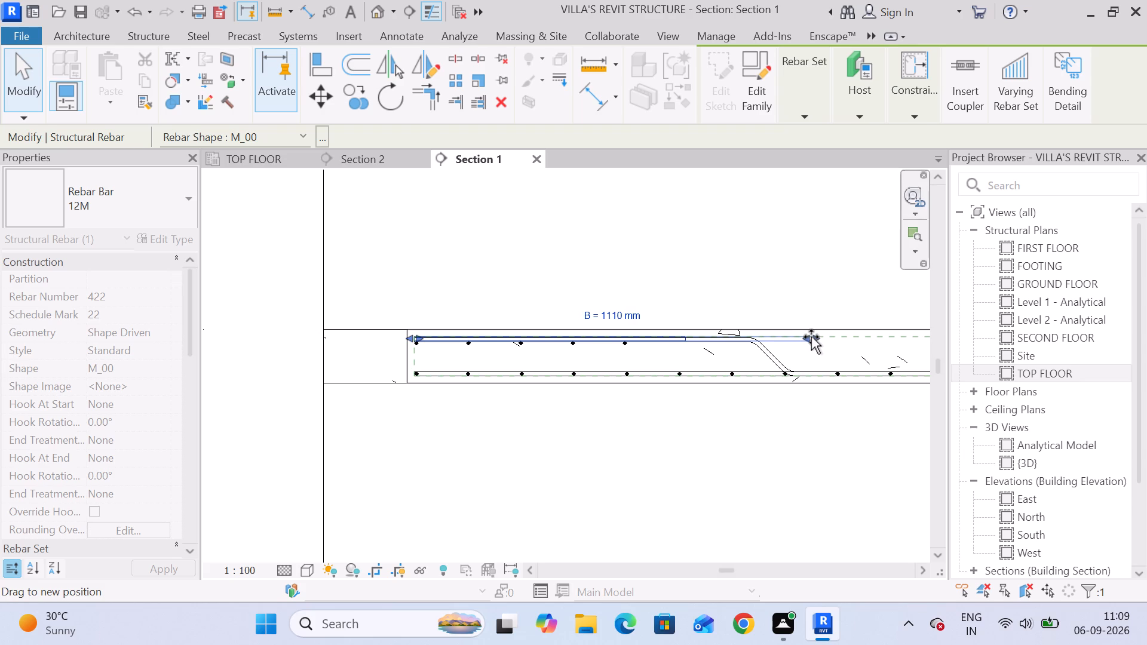
drag(811, 337, 818, 339)
scroll(781, 429, down, 4)
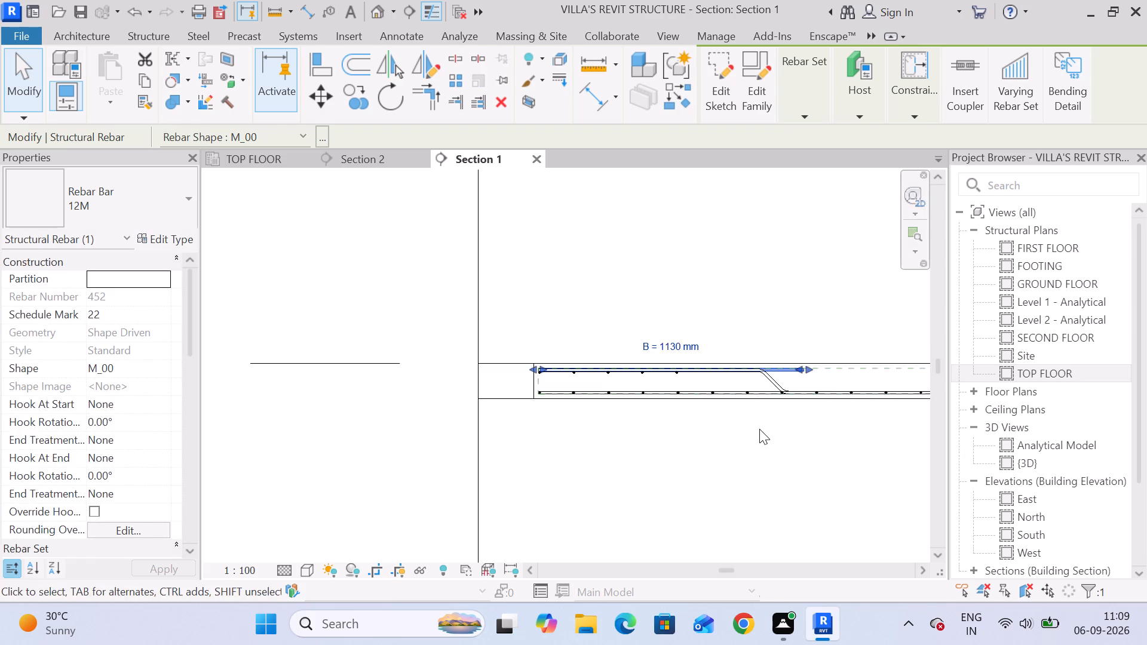
middle_drag(758, 429, 500, 371)
click(655, 398)
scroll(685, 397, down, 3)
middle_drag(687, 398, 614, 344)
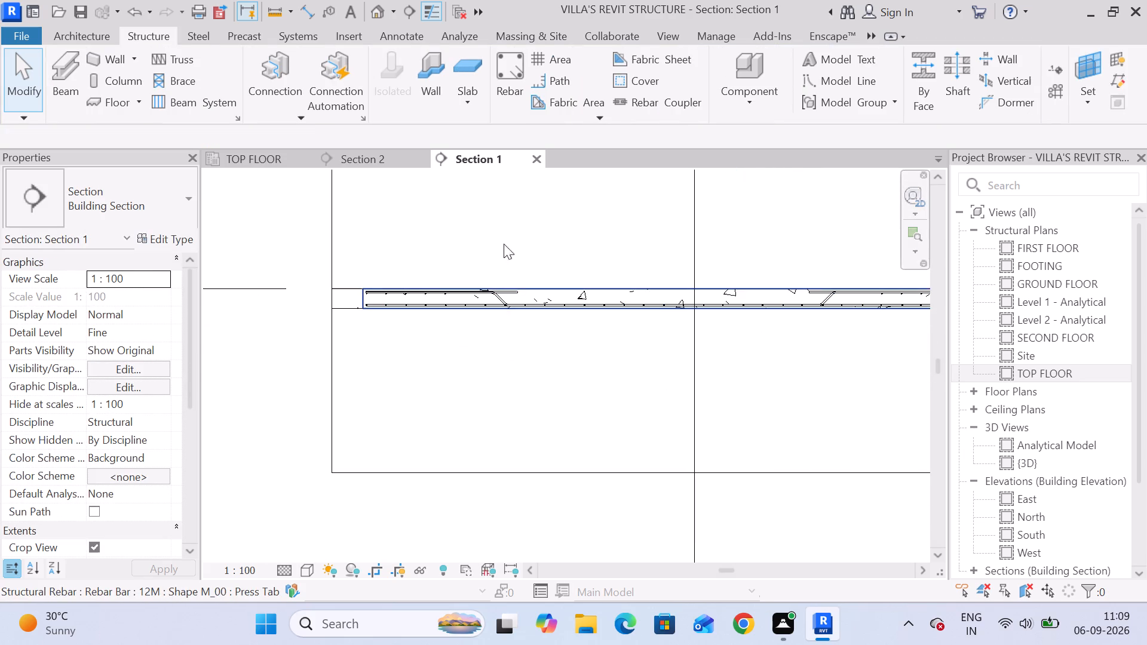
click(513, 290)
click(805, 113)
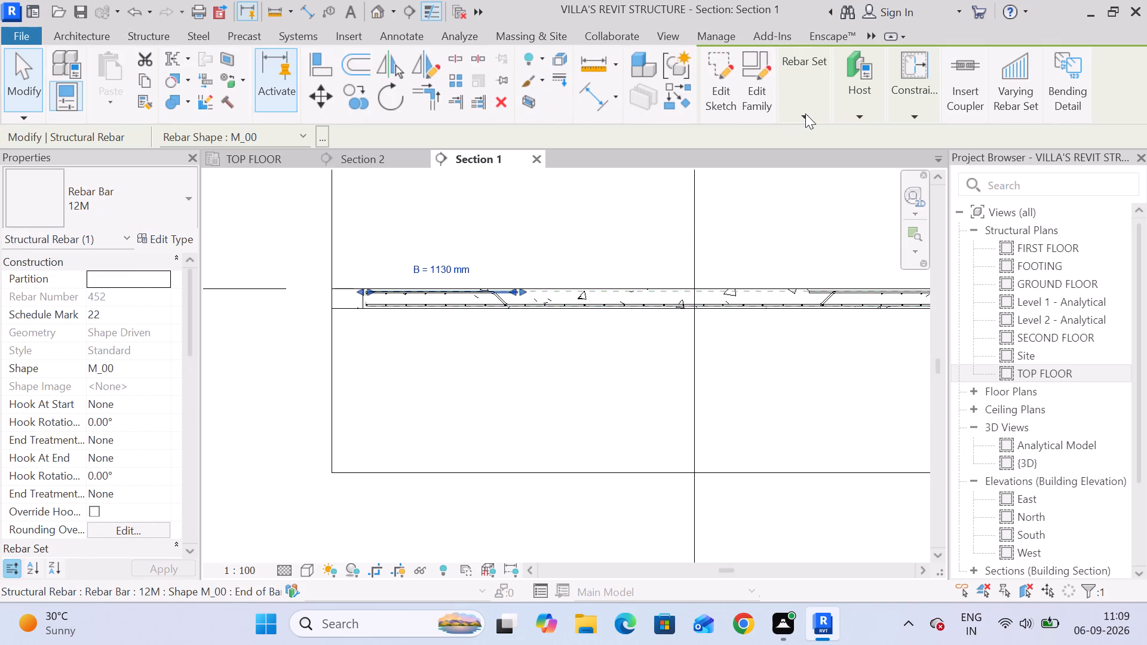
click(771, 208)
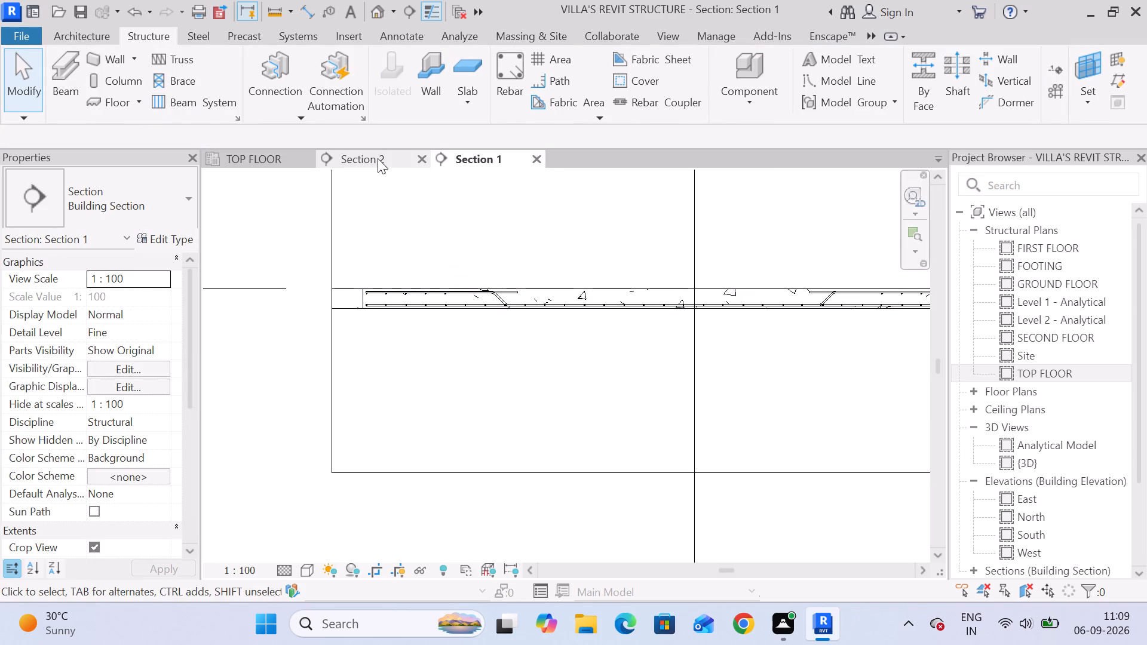
In Section 2, shift the sloped bend of the panel's left-end cranked bar toward its top end until top leg B is about 900 mm.
click(378, 158)
scroll(454, 229, down, 4)
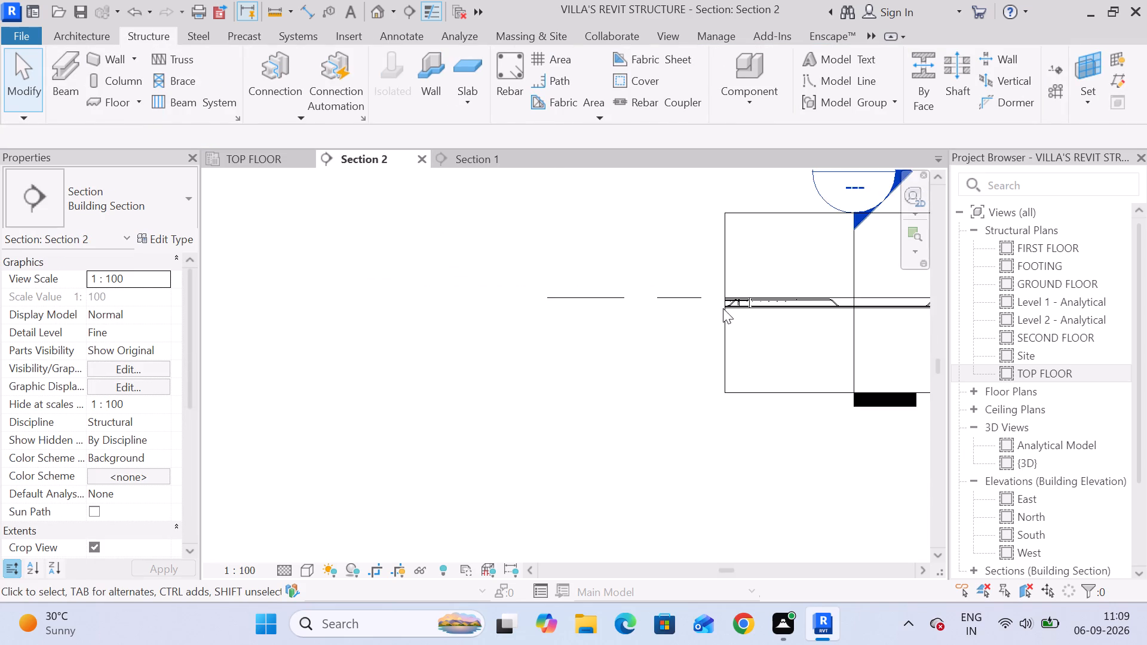
middle_drag(683, 308, 351, 308)
scroll(569, 257, up, 2)
scroll(387, 340, up, 4)
scroll(418, 298, up, 4)
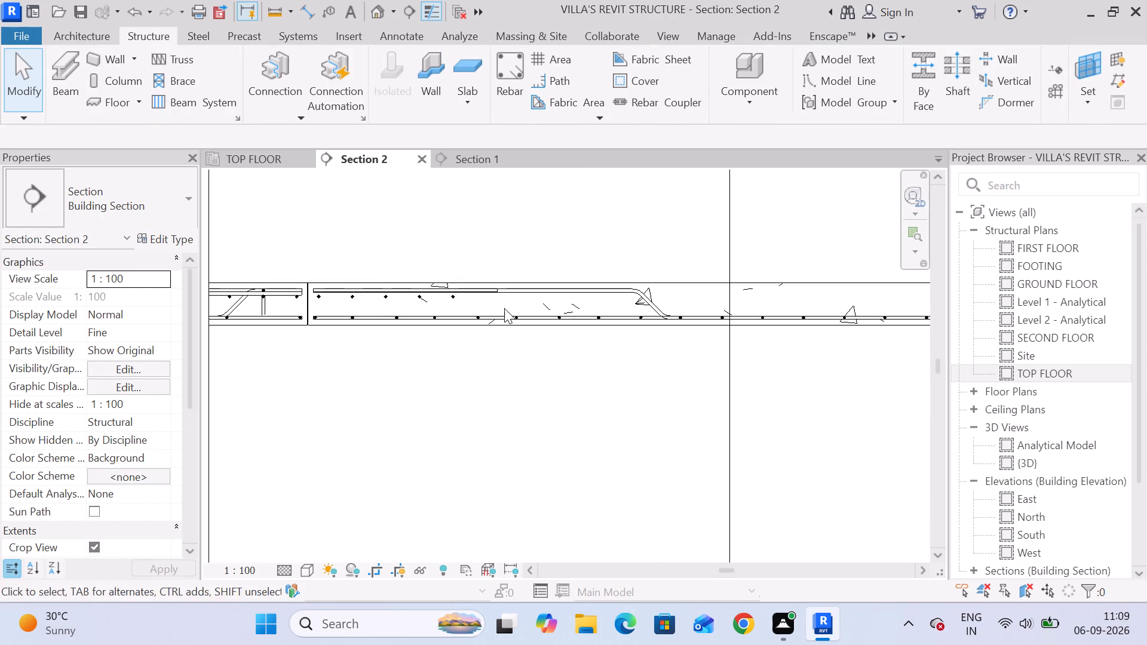
scroll(418, 317, up, 3)
click(653, 275)
scroll(671, 312, down, 4)
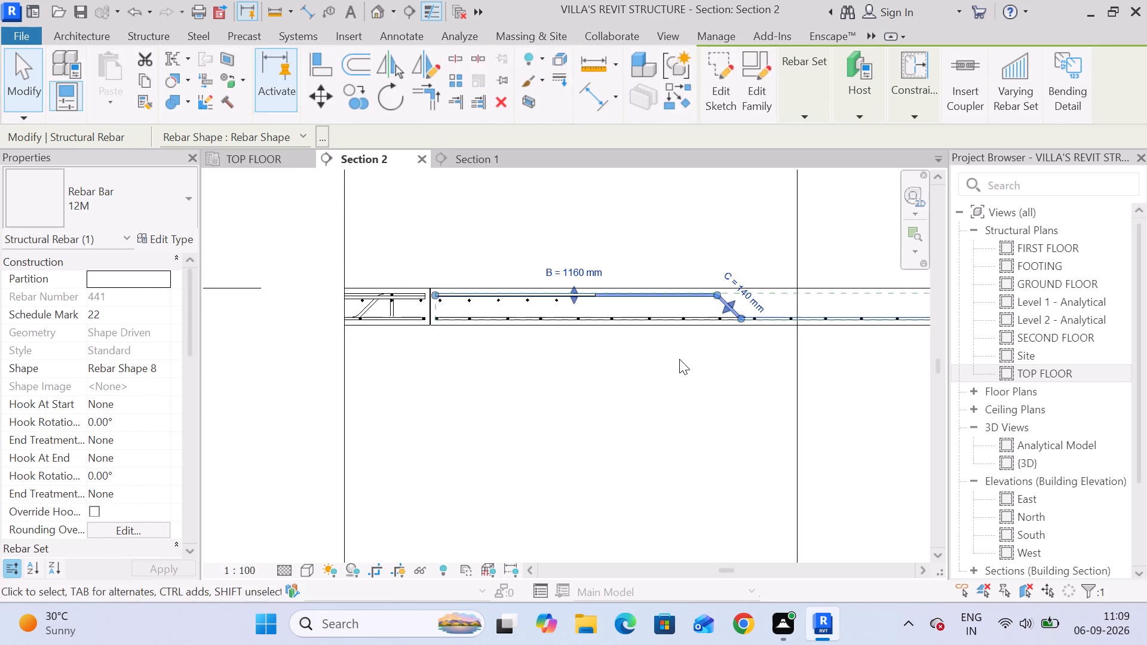
middle_drag(679, 360, 397, 337)
scroll(422, 333, down, 4)
middle_drag(423, 334, 534, 330)
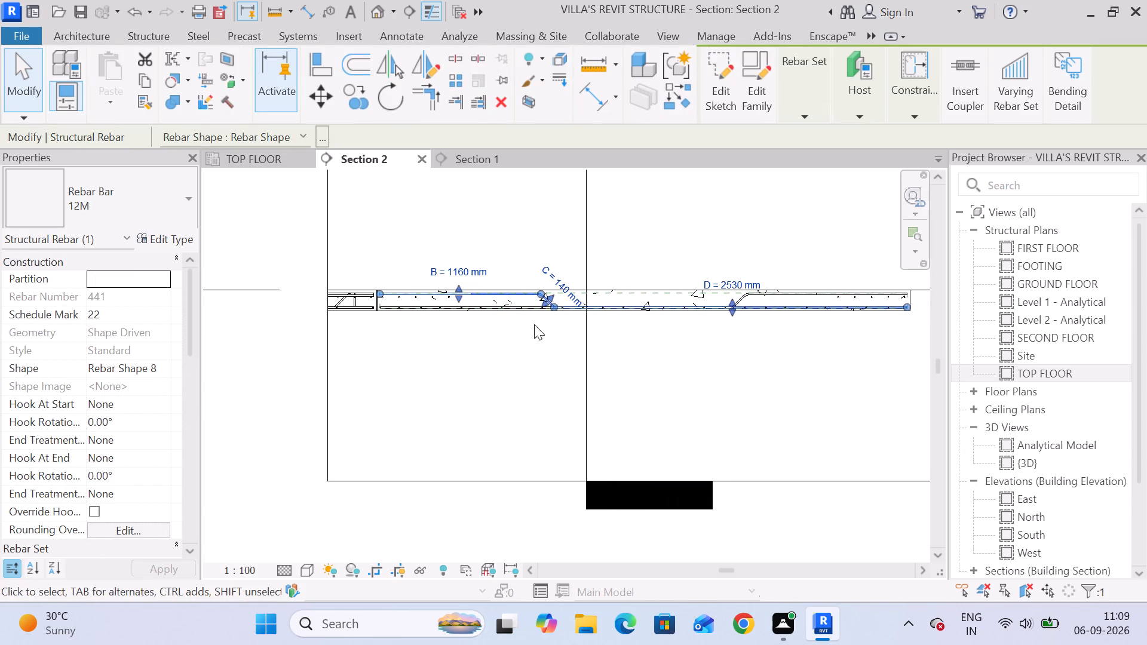
drag(544, 300, 513, 294)
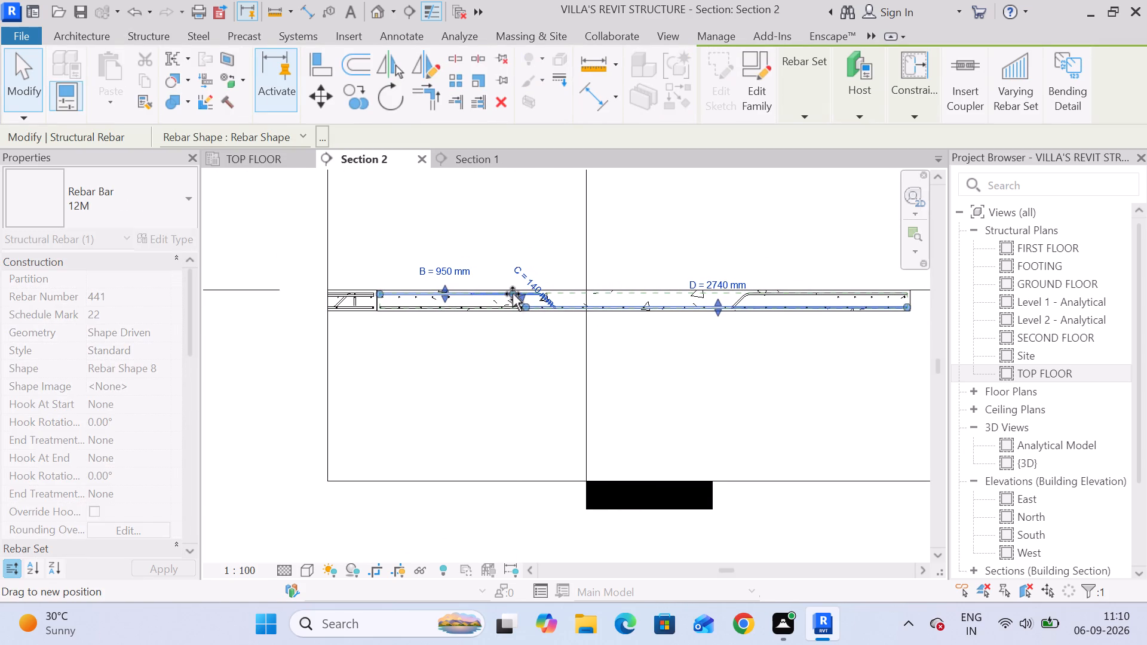
drag(513, 294, 505, 294)
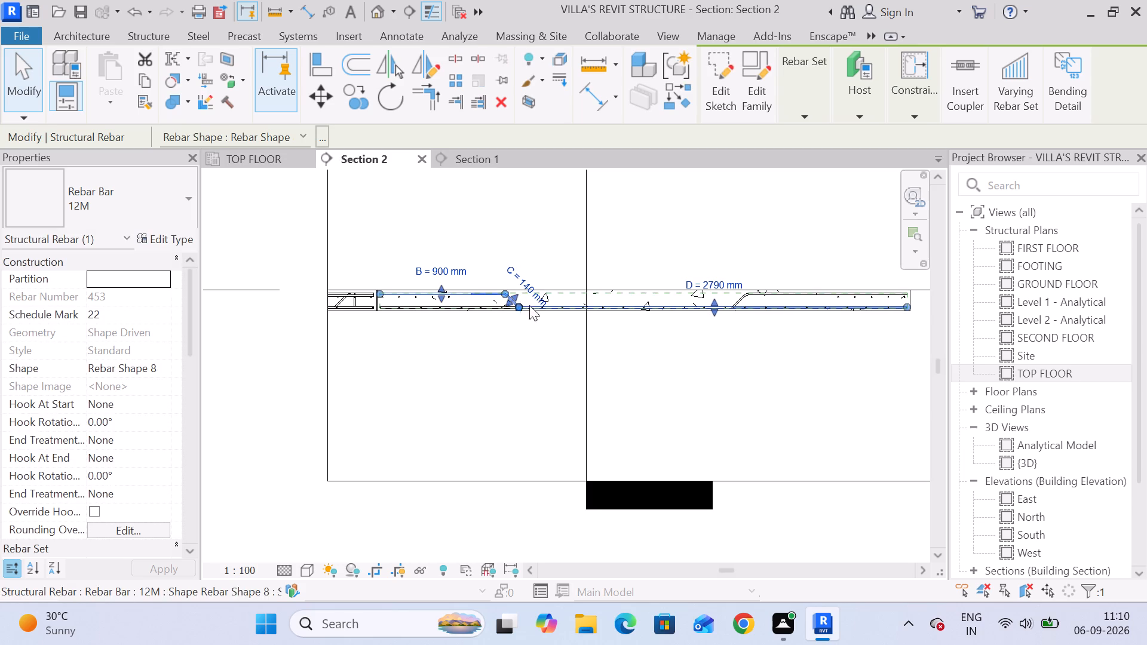
Shift the sloped bend of the right-end cranked bar in Section 2 toward the slab edge until top leg B is about 900 mm.
middle_drag(628, 335, 408, 339)
click(483, 351)
click(511, 306)
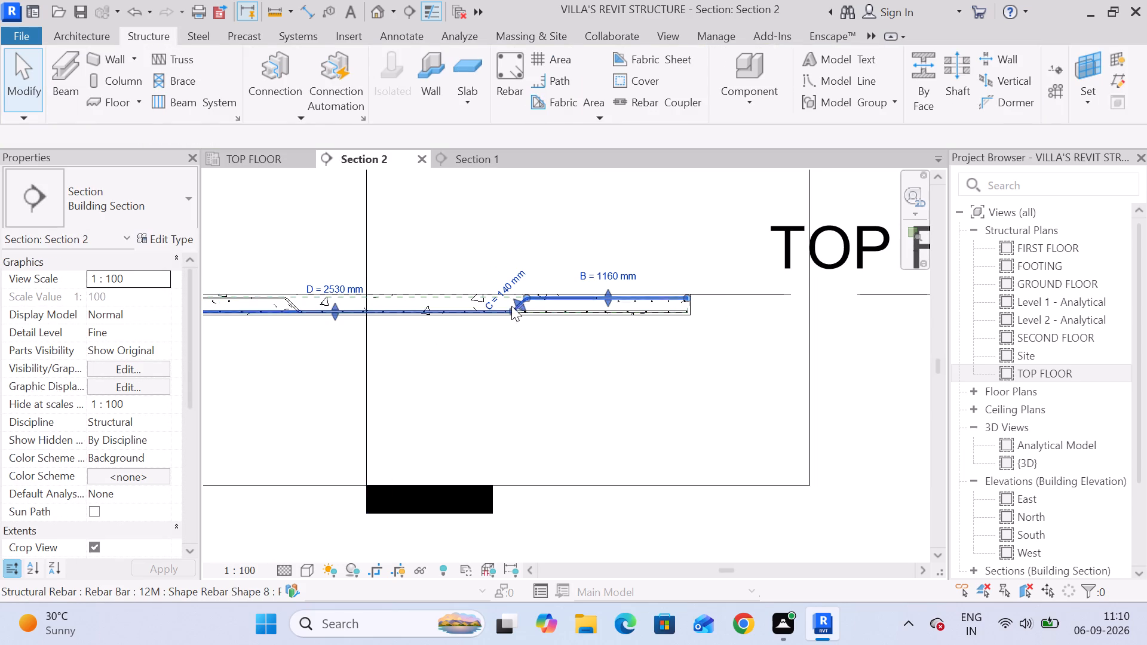
drag(515, 300, 571, 300)
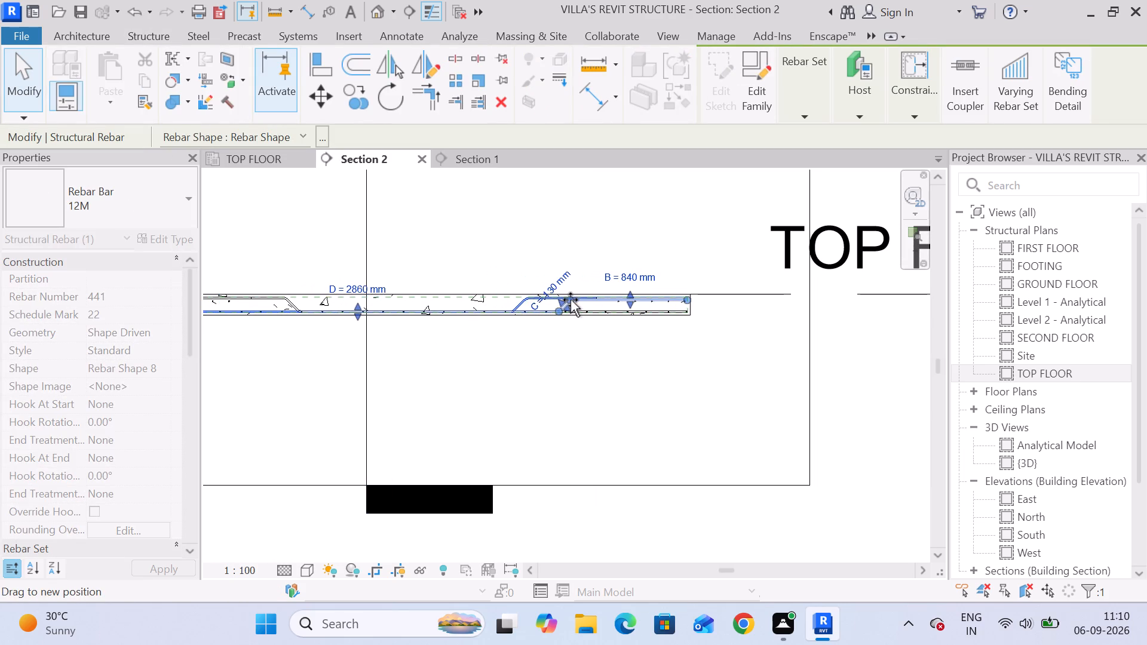
drag(571, 300, 556, 300)
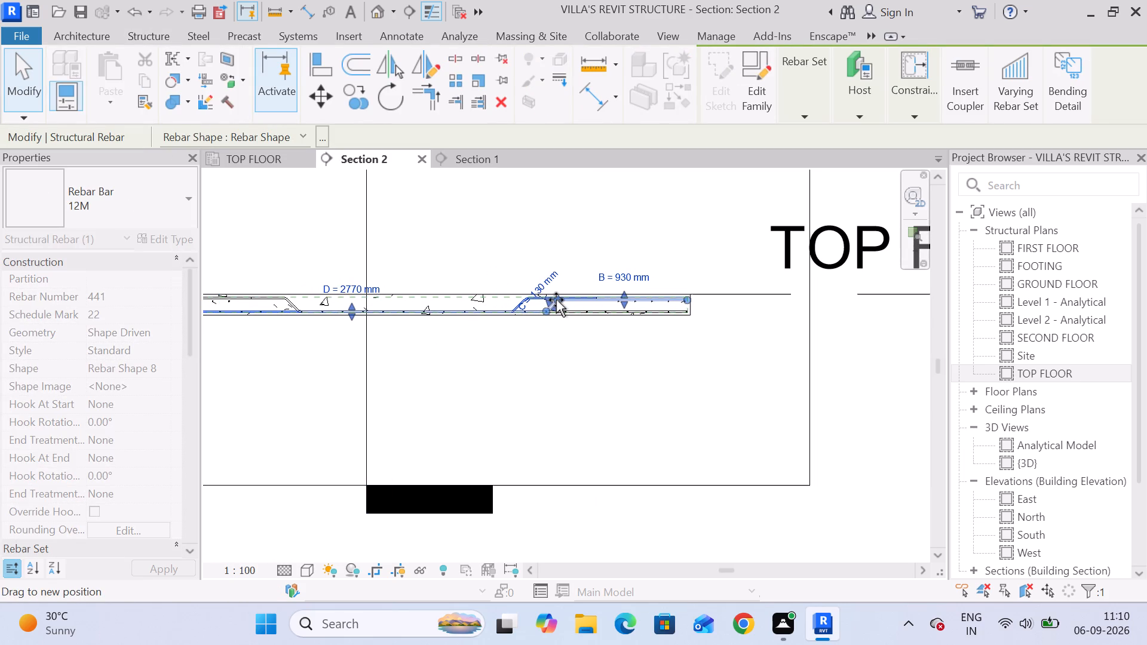
drag(556, 300, 563, 300)
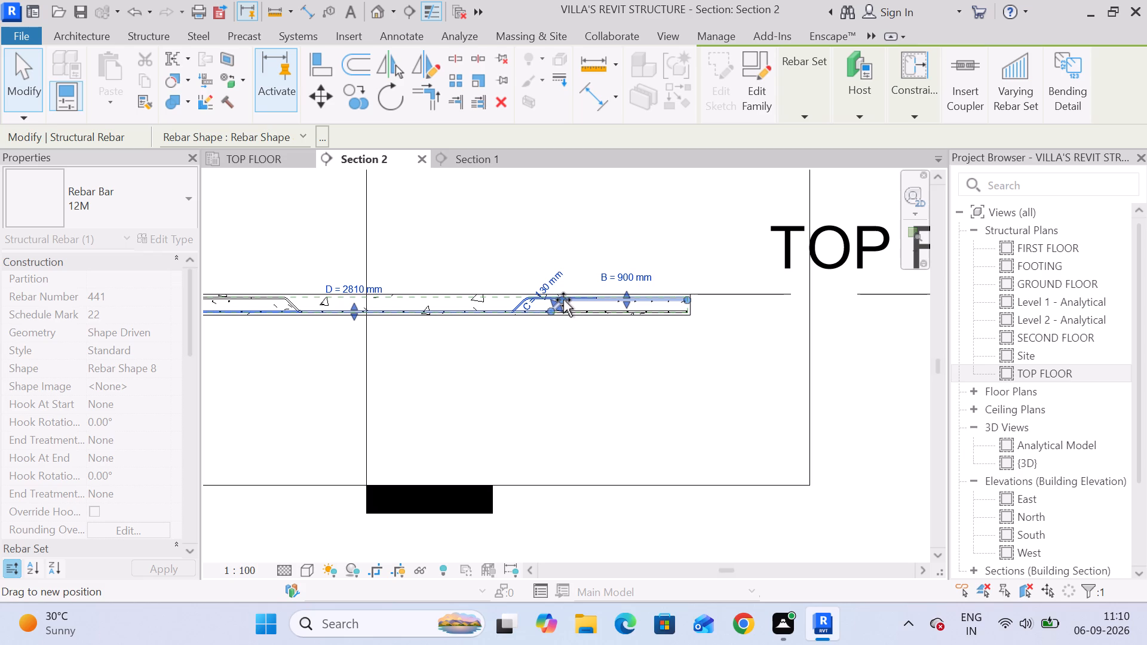
drag(563, 300, 562, 300)
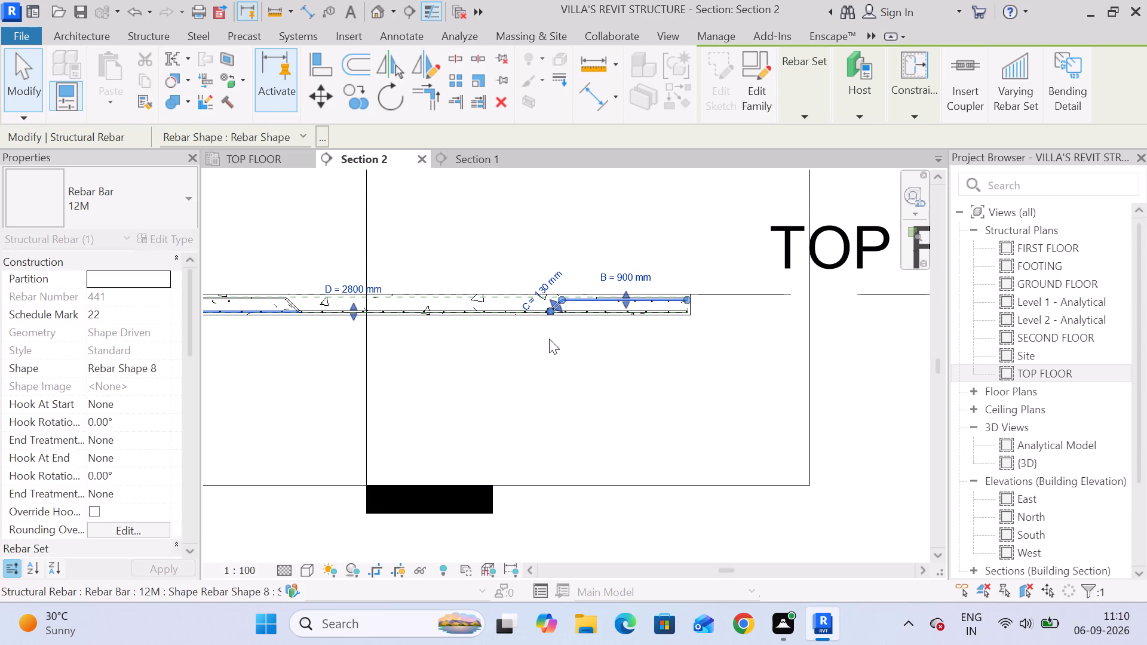
Set the right-end cranked bar's sloped segment C to 140 mm.
click(540, 292)
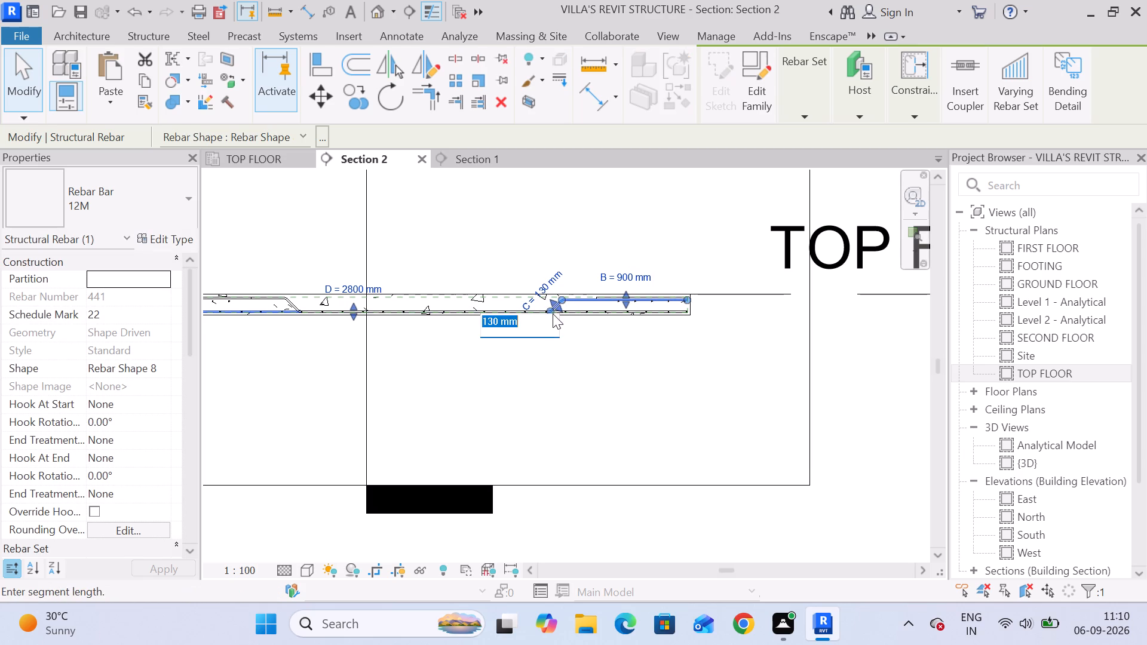
text(140)
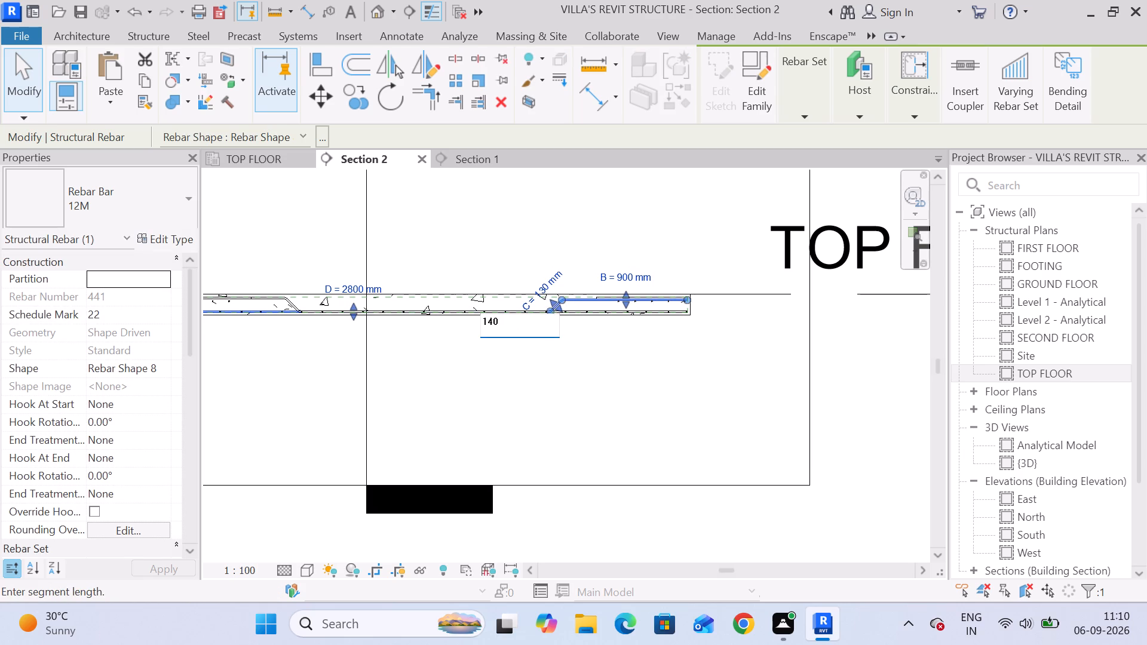
key(Return)
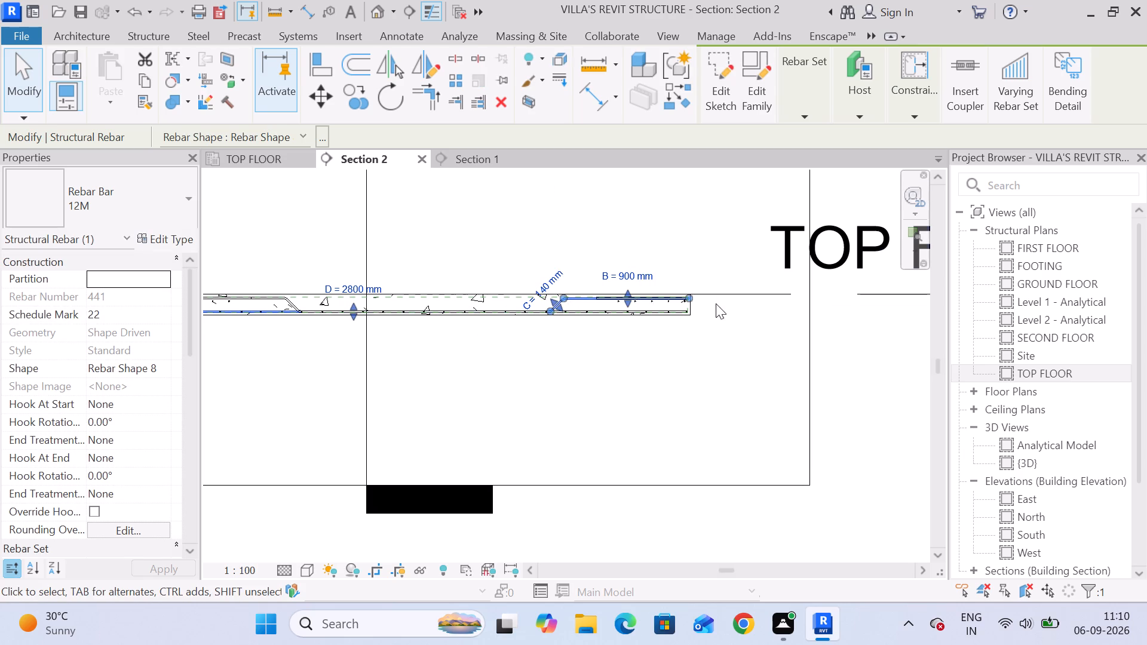
Pull the right-end cranked bar's top end back to the concrete cover line, making top leg B about 890 mm.
scroll(671, 291, up, 17)
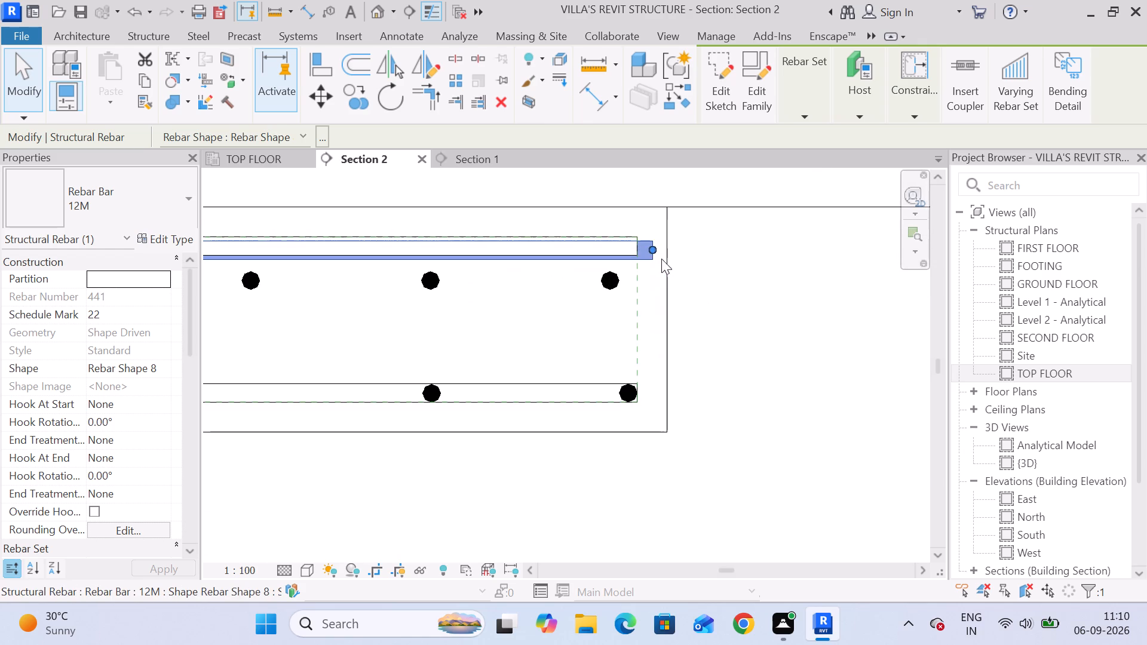
drag(651, 252, 635, 248)
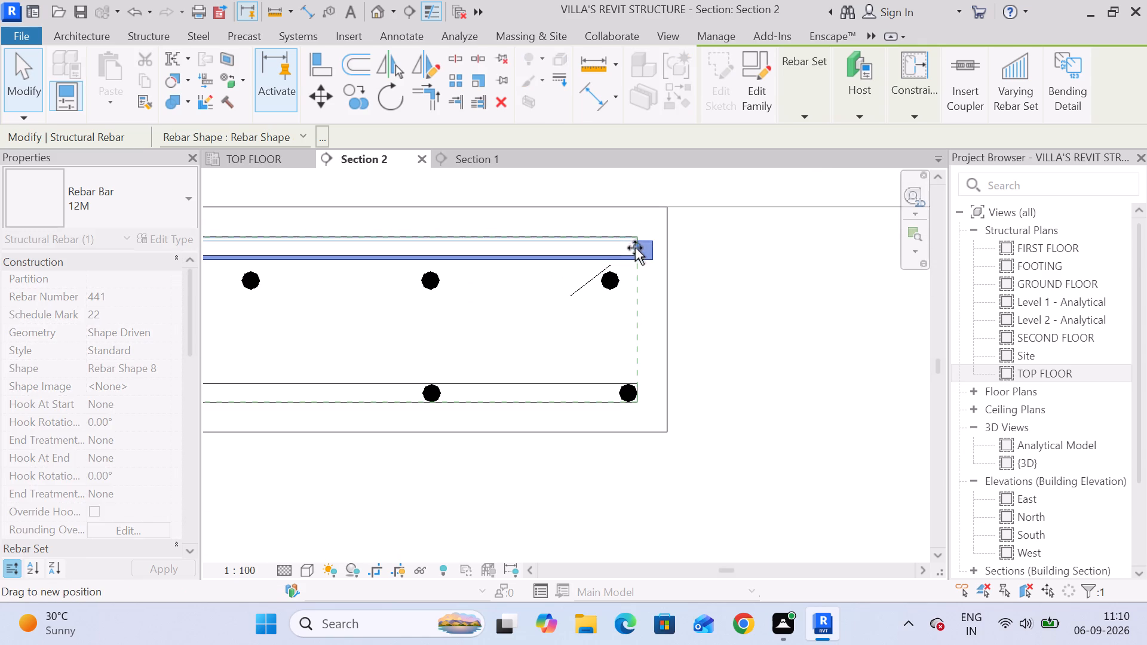
drag(635, 248, 635, 250)
Shift the right-end cranked bar's sloped bend slightly away from the slab edge until top leg B is about 900 mm.
scroll(654, 288, down, 5)
middle_drag(390, 323, 663, 323)
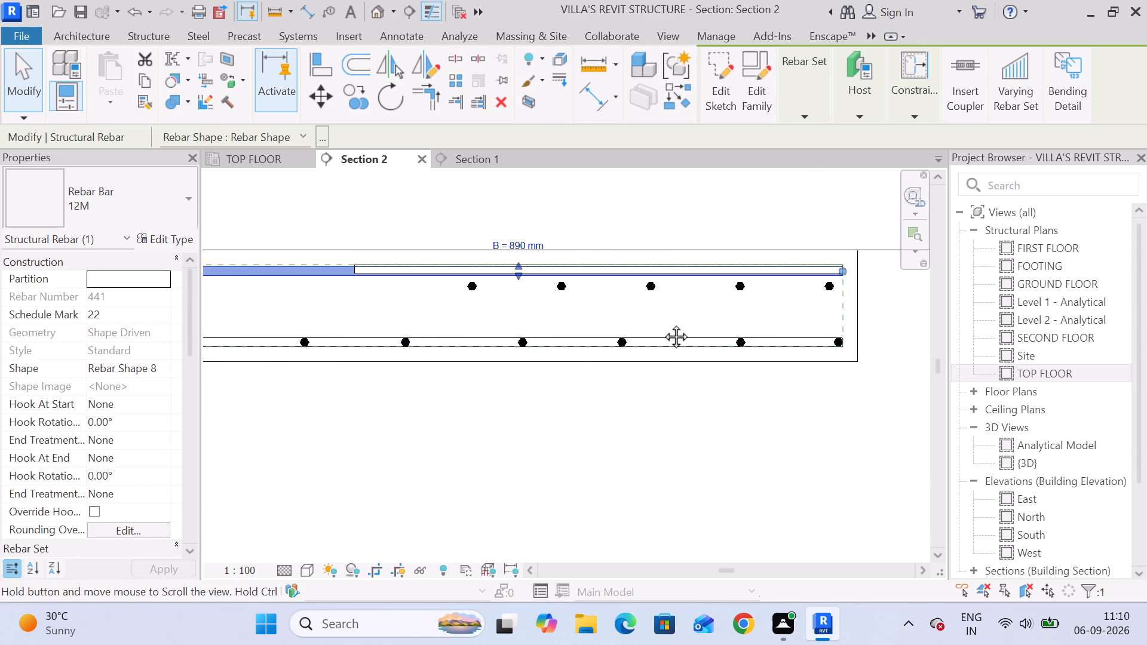
middle_drag(663, 323, 672, 321)
middle_drag(375, 322, 573, 290)
click(427, 270)
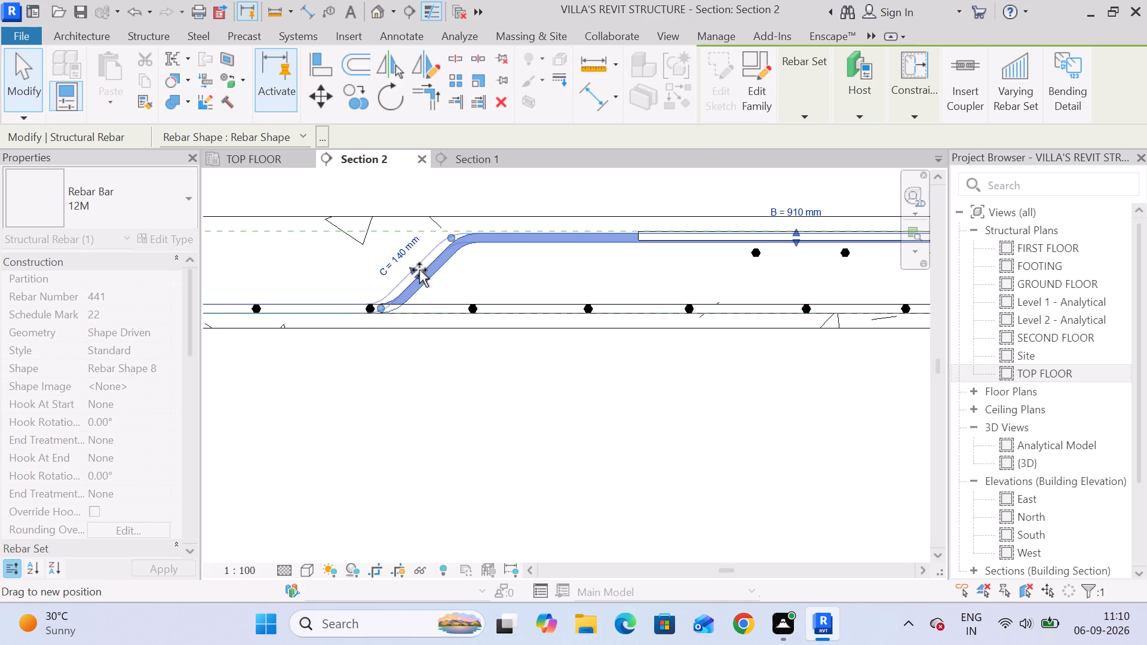
scroll(492, 319, down, 5)
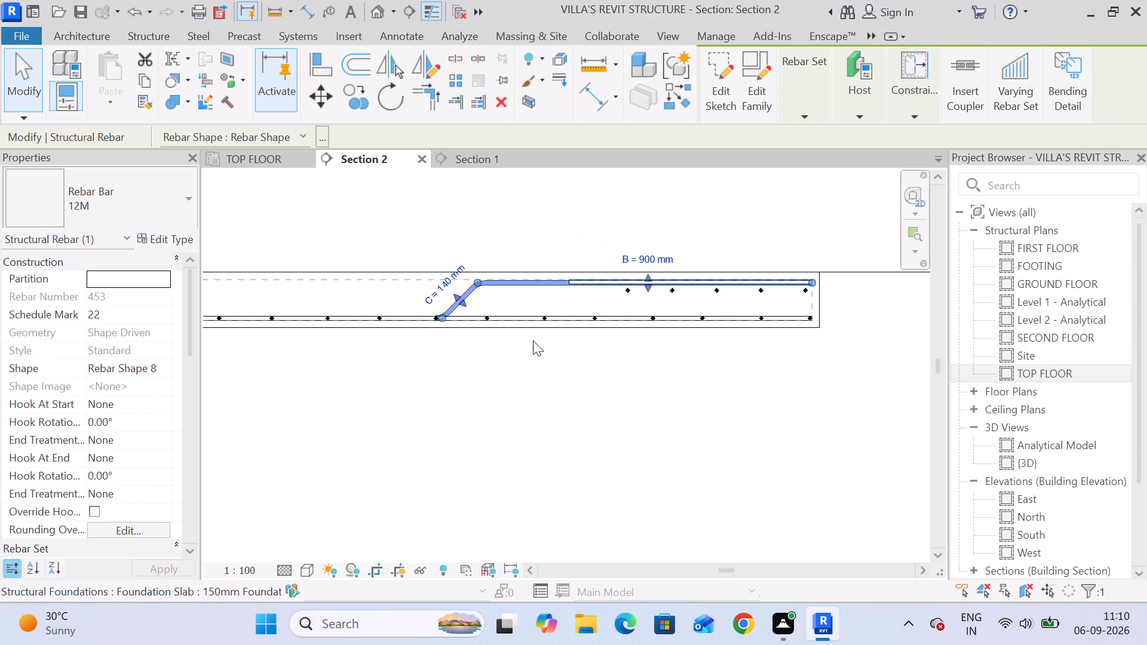
middle_drag(736, 368, 622, 390)
click(612, 386)
Nudge the right-end top distribution bar set up beneath the straight top bar, about 110.9 mm above the slab's bottom face.
click(645, 315)
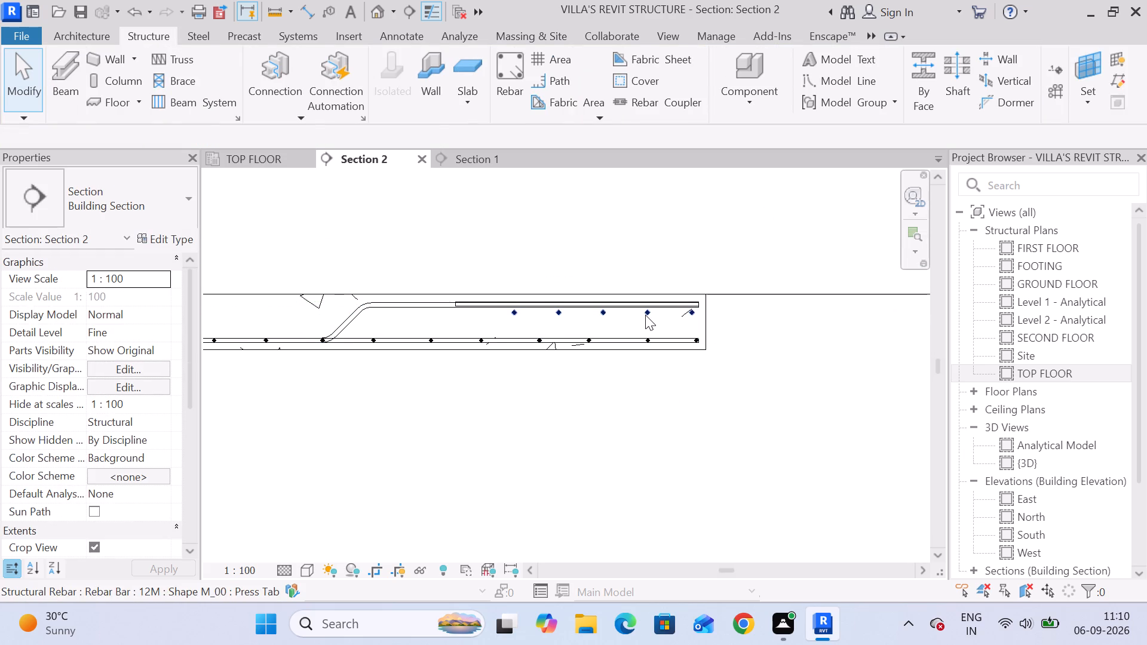
scroll(666, 317, up, 3)
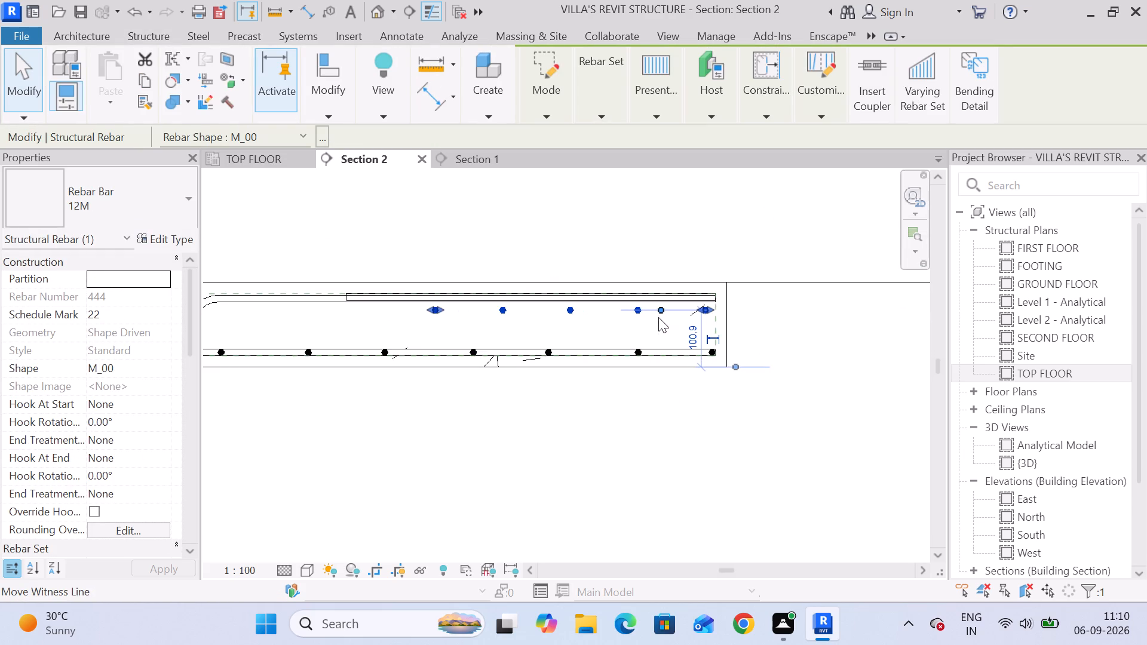
scroll(676, 322, up, 4)
key(Up)
key(Up)
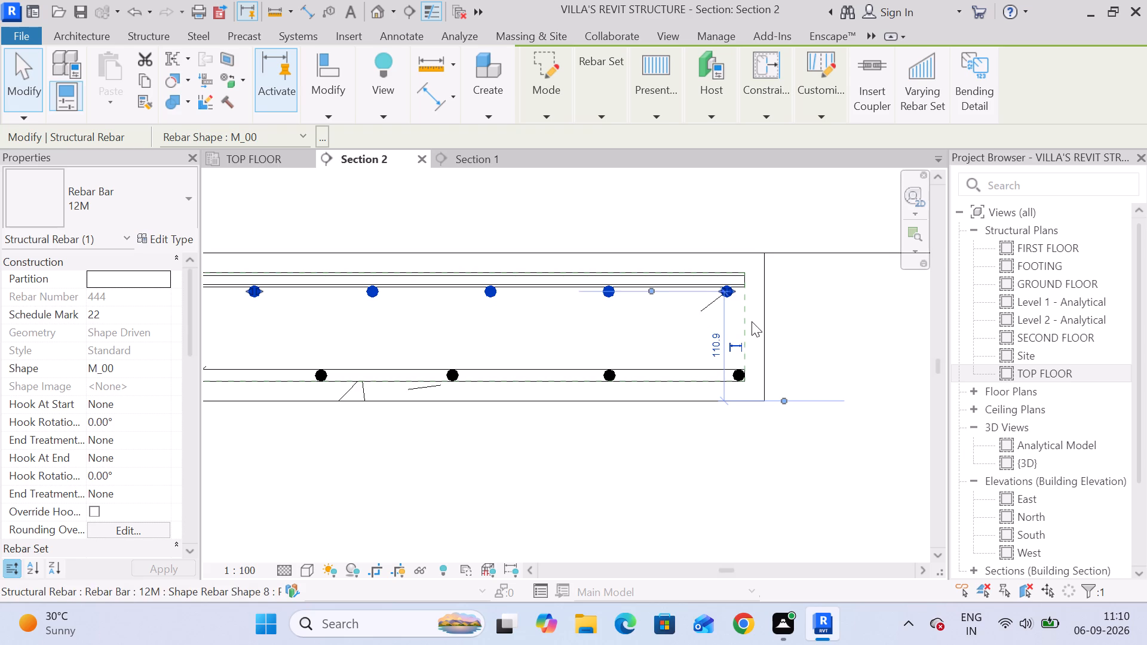
Nudge the right-end top distribution bar set sideways until its last bar sits above the end bottom bar, just inside the cover line.
key(Right)
key(Right)
key(Right)
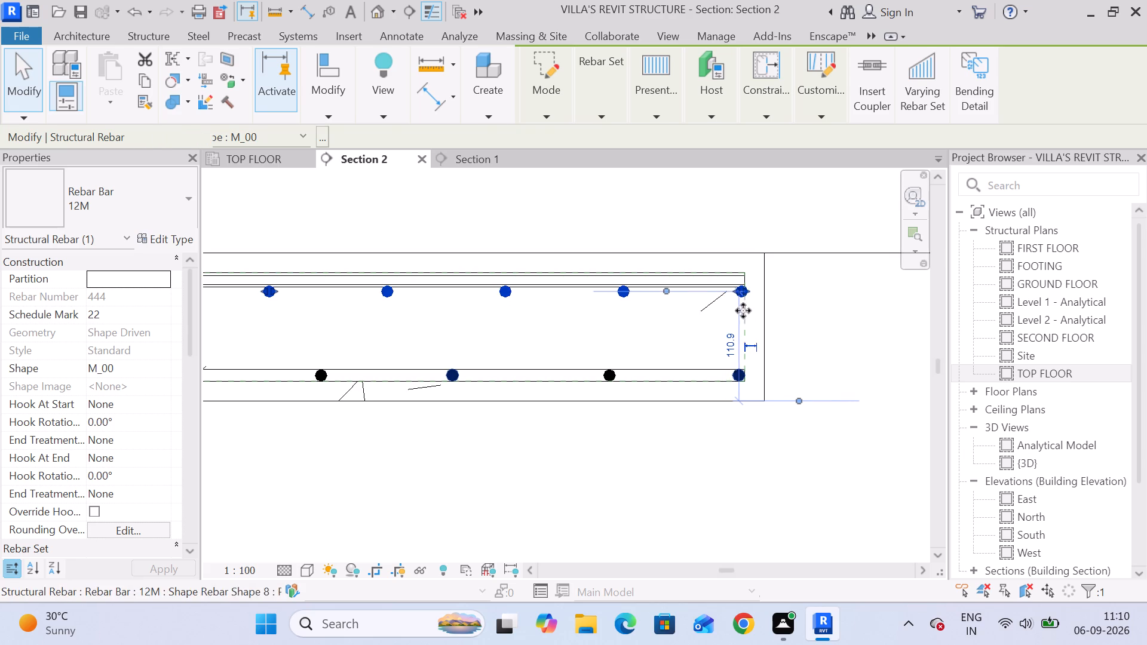
scroll(740, 311, up, 9)
key(Left)
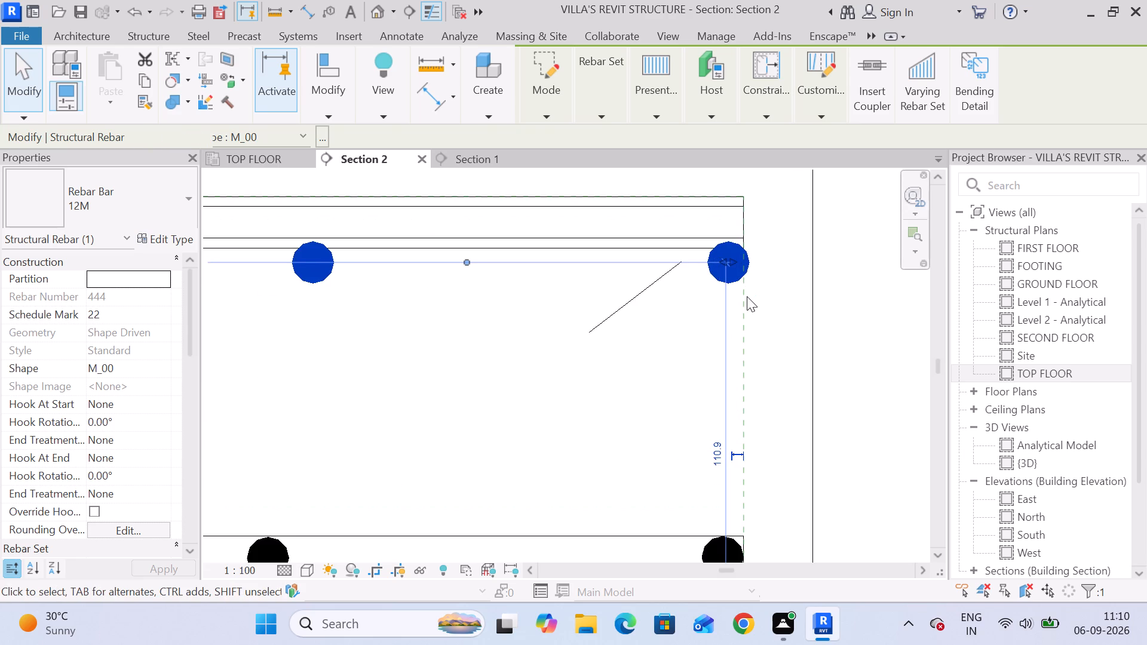
key(Left)
scroll(741, 322, down, 13)
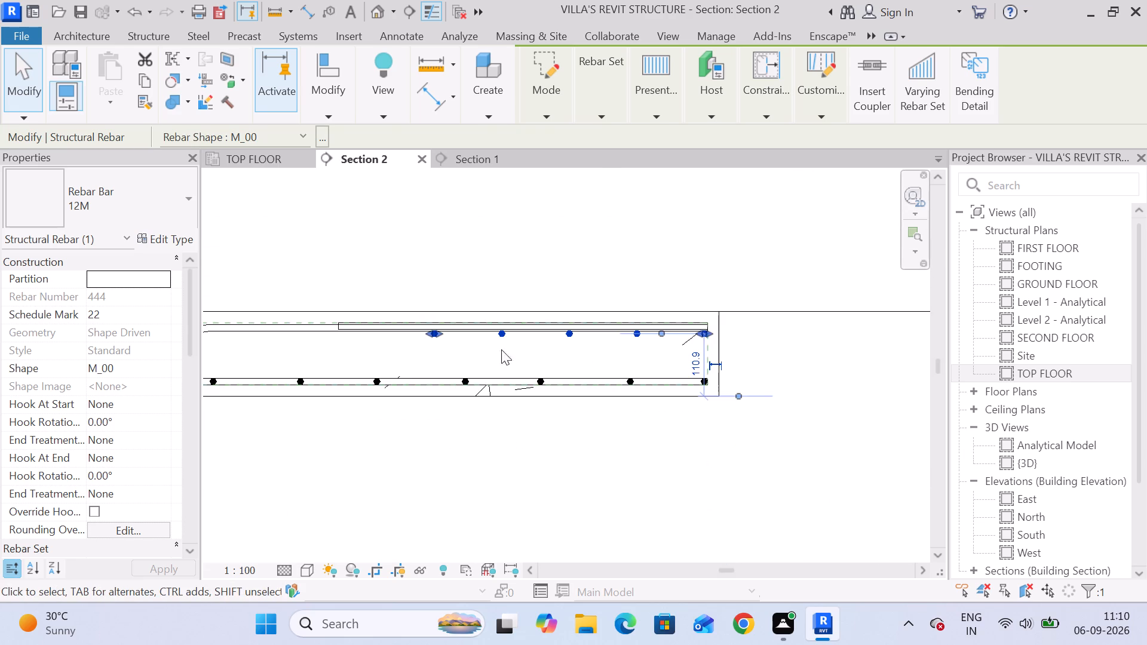
Extend the right-end top distribution bar set inward to the upper bend of the cranked bar.
scroll(485, 345, up, 8)
middle_drag(501, 357, 799, 367)
scroll(784, 368, down, 5)
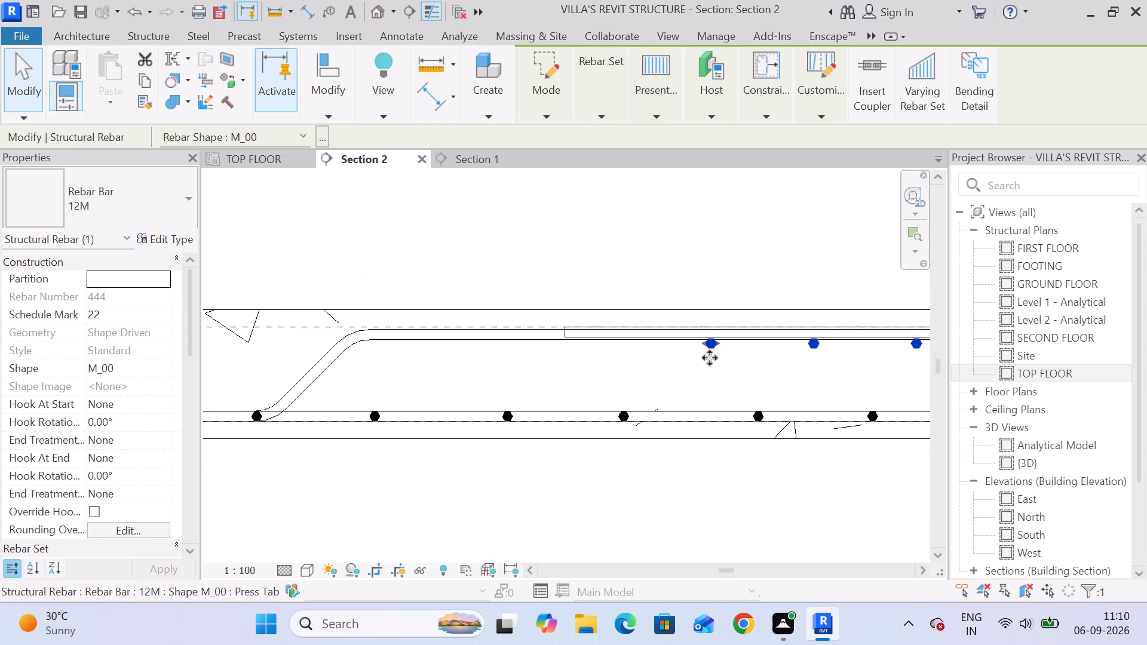
drag(706, 345, 356, 368)
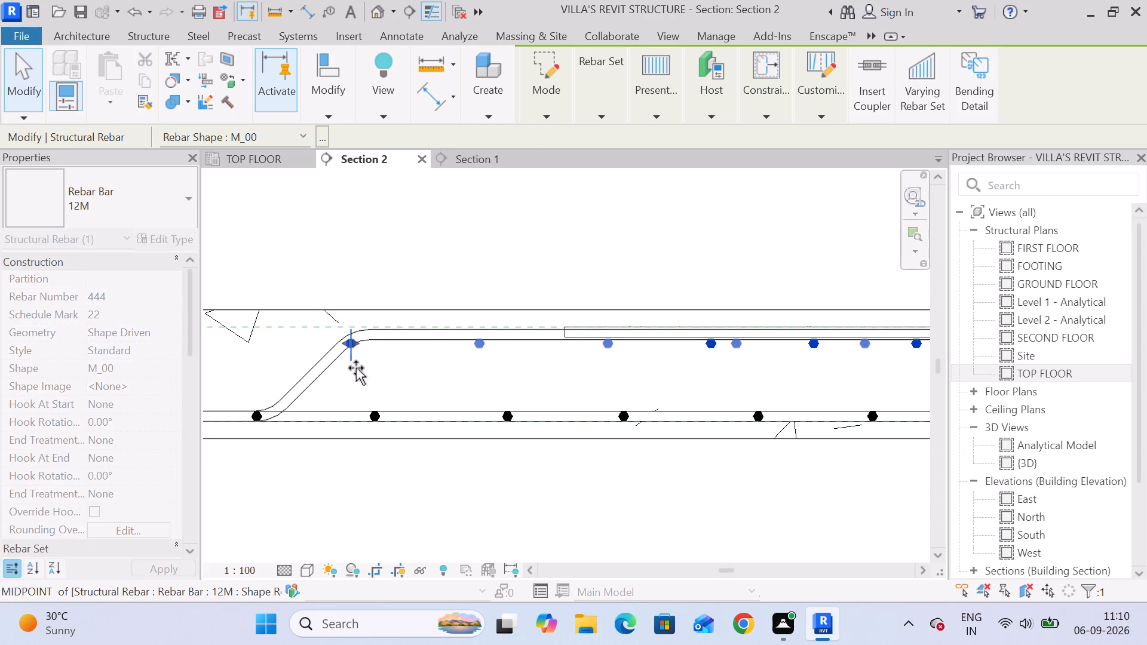
drag(356, 368, 362, 369)
click(628, 375)
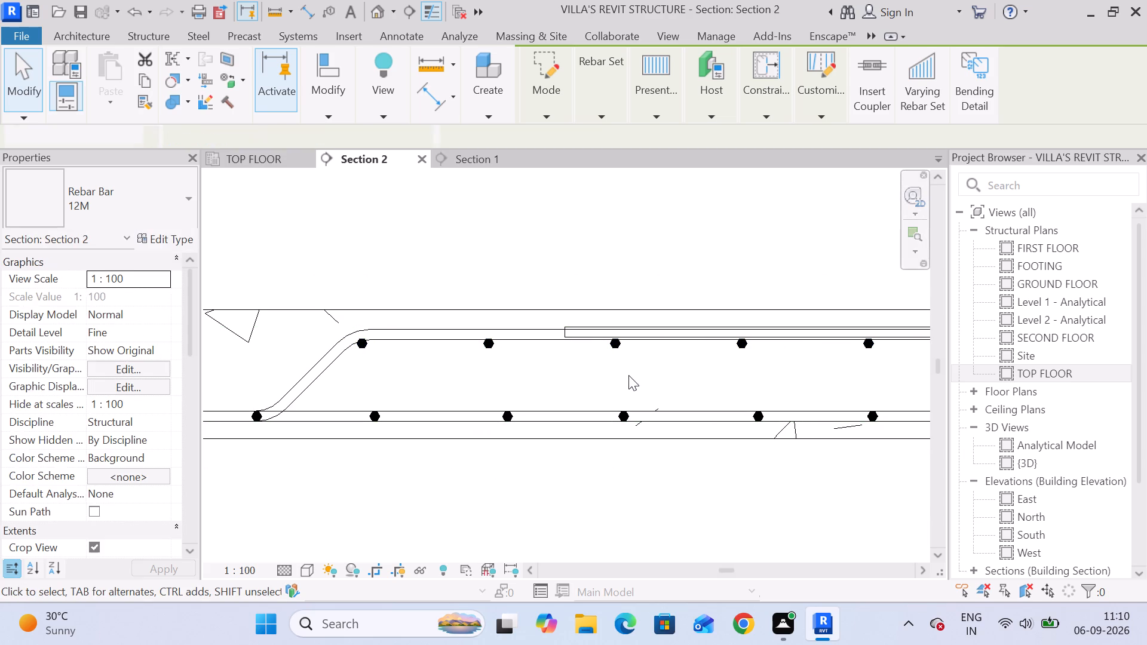
Nudge the right-end straight top bar vertically into line with the cranked bar's top leg.
click(586, 338)
scroll(588, 348, down, 5)
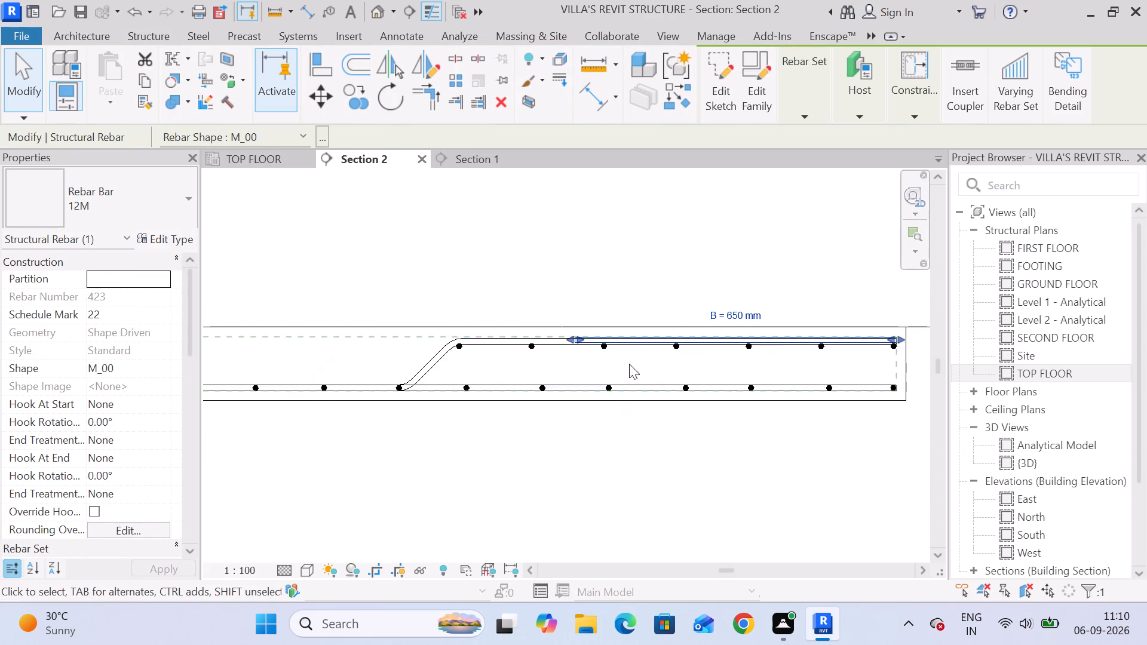
scroll(887, 348, up, 5)
scroll(778, 364, up, 5)
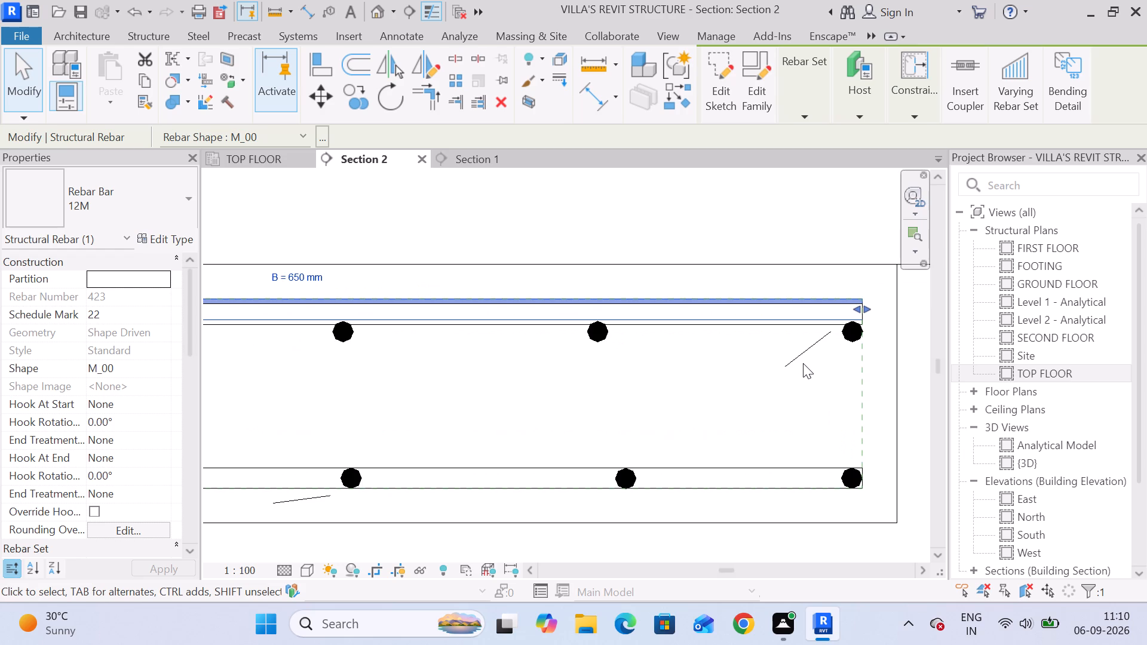
scroll(803, 363, down, 6)
key(Down)
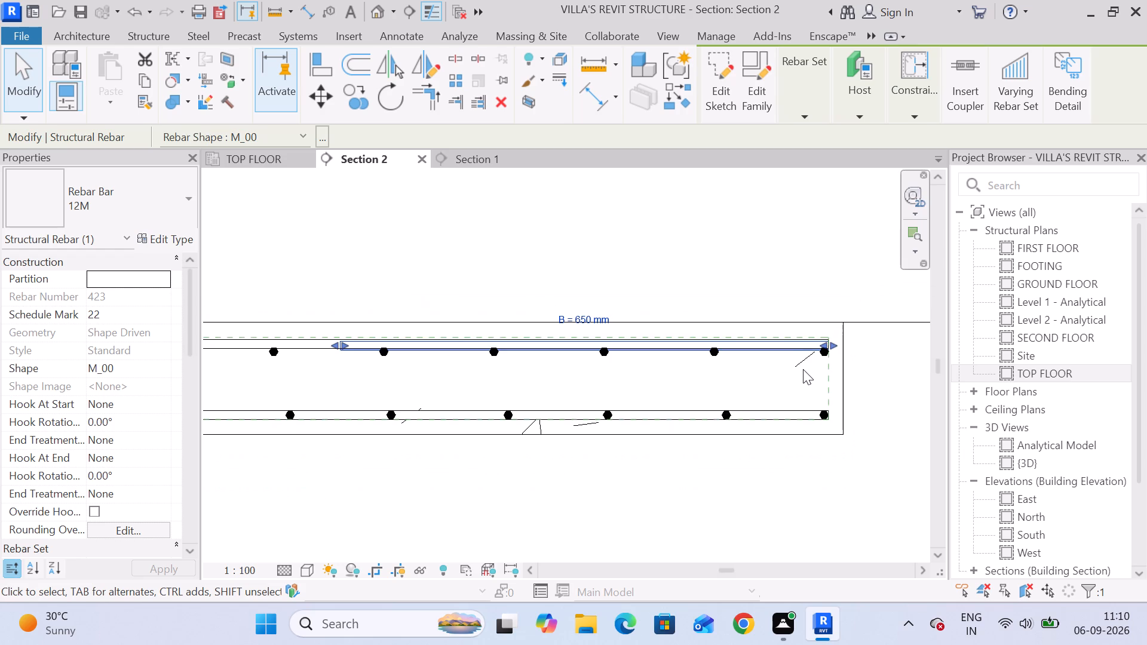
scroll(823, 343, up, 10)
key(Up)
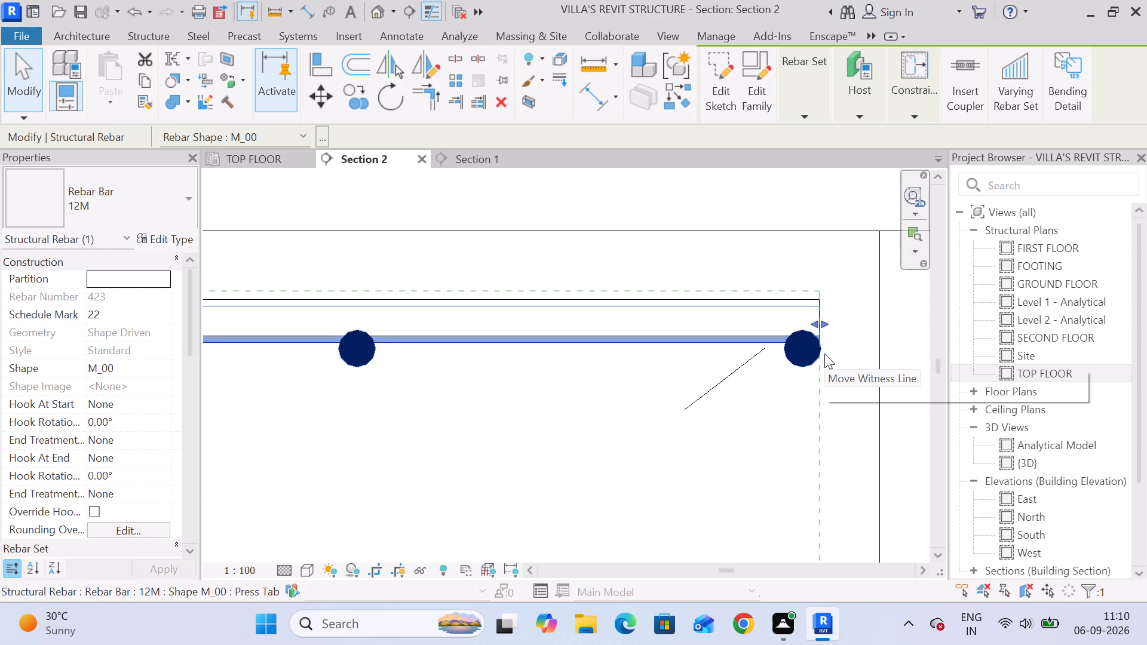
key(Up)
scroll(840, 422, down, 12)
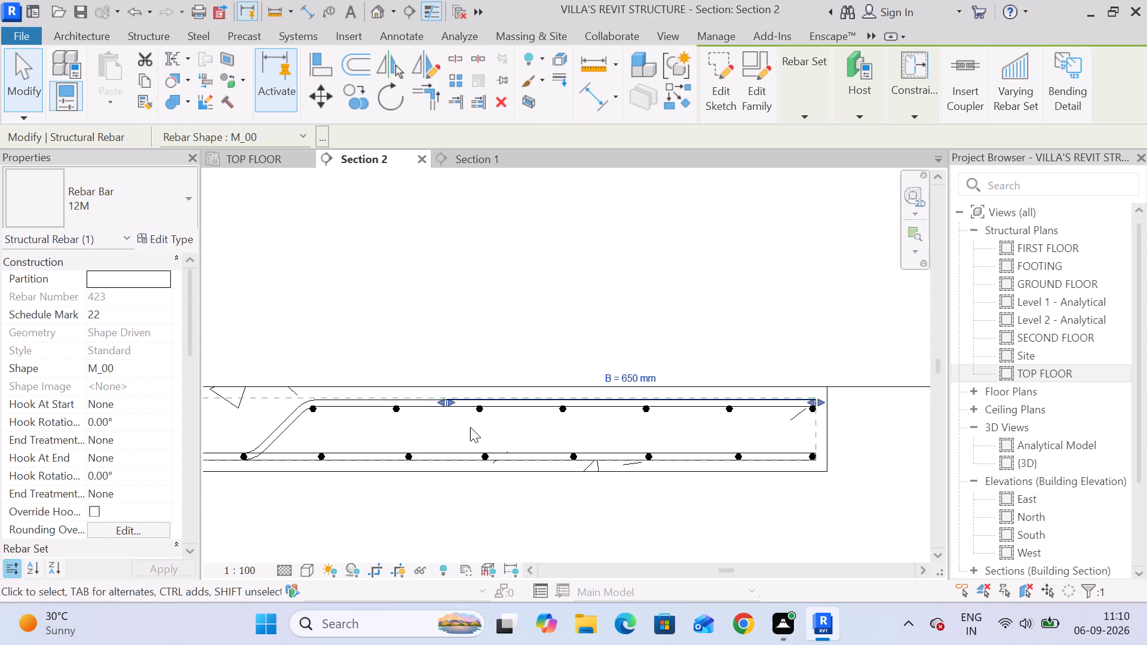
Stretch the right-end straight top bar's inner end past the cranked bar's bend until length B is about 1070 mm.
middle_drag(470, 427, 905, 398)
drag(875, 371, 679, 379)
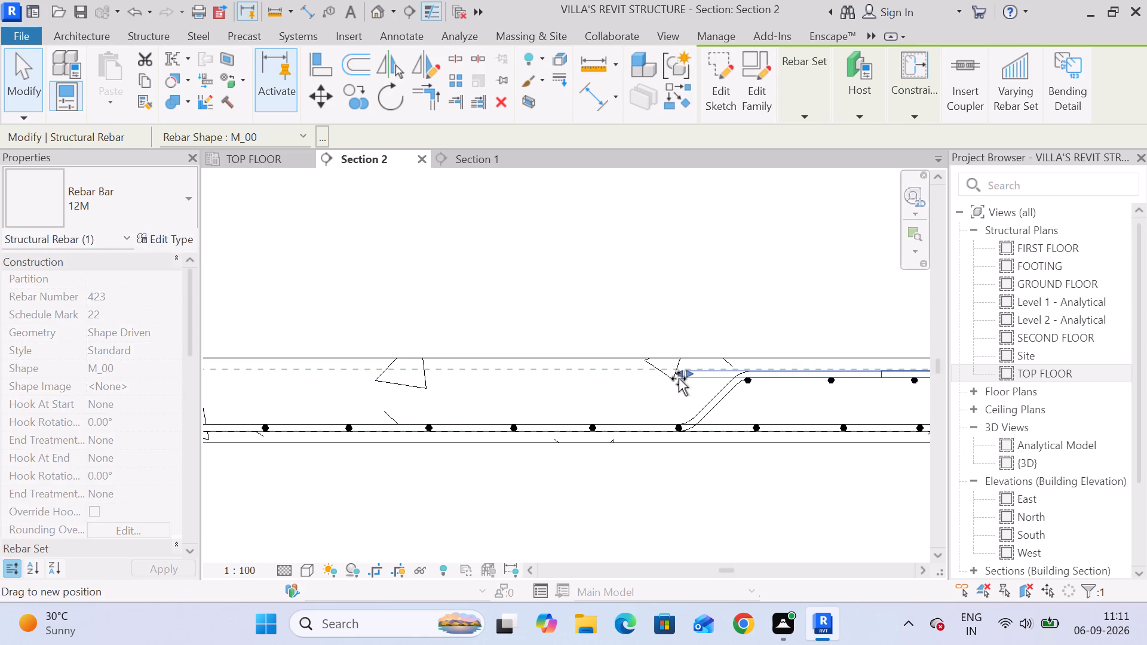
drag(679, 379, 648, 379)
scroll(670, 402, down, 2)
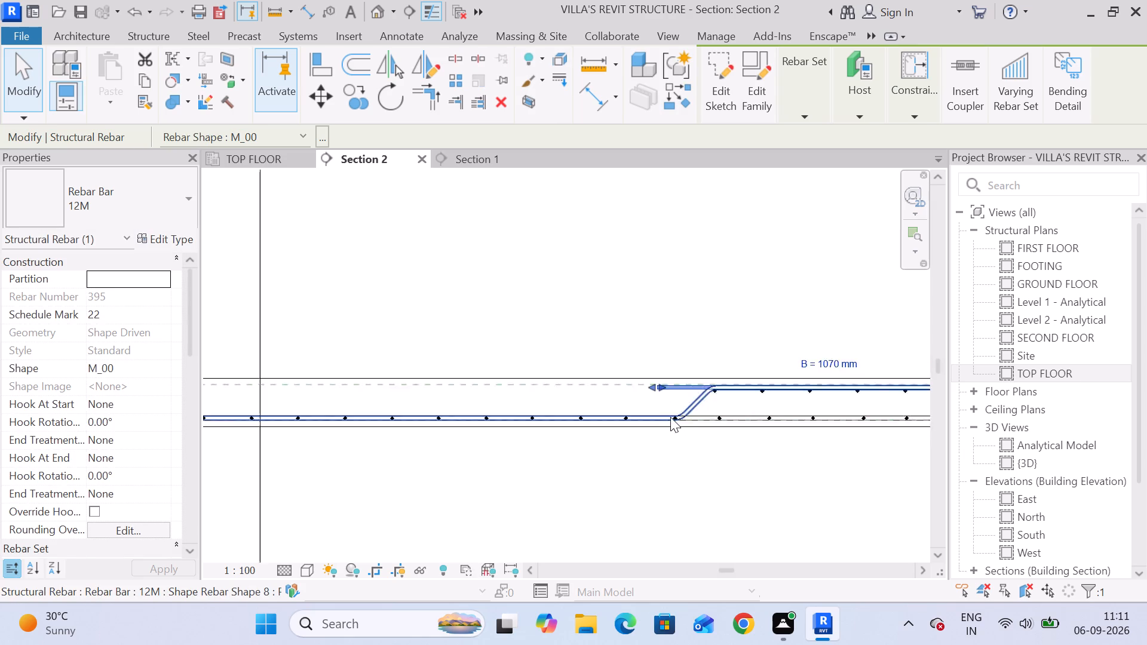
Nudge the left-end top distribution bar set up beneath the top bars.
scroll(670, 417, down, 8)
middle_drag(580, 444, 849, 432)
scroll(538, 420, up, 1)
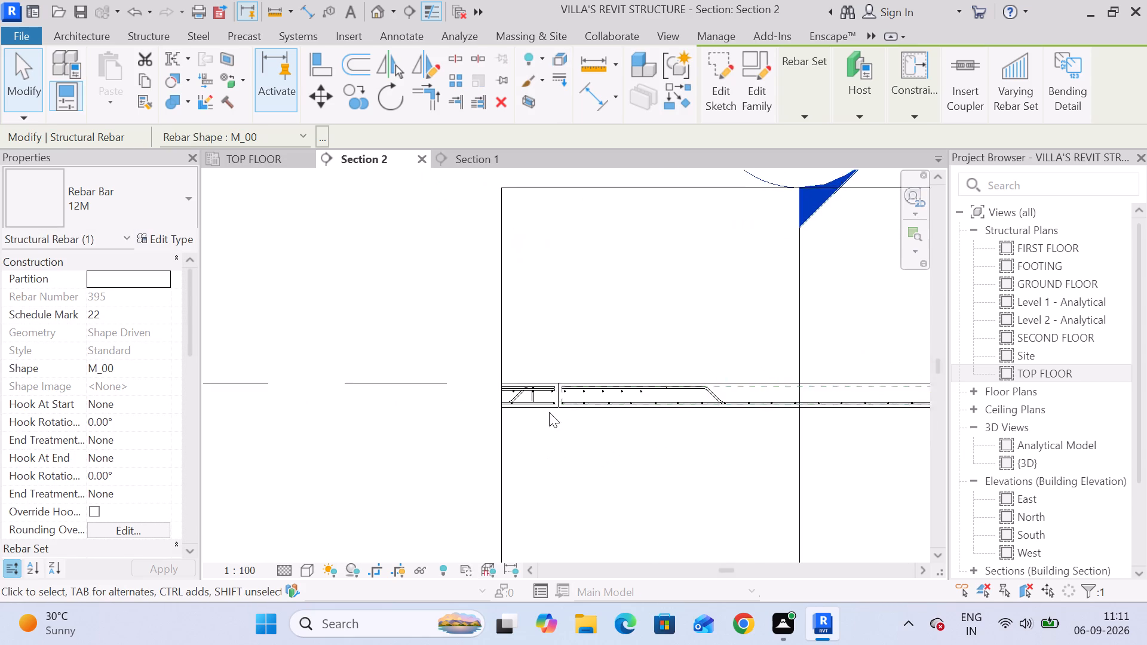
scroll(549, 412, up, 9)
middle_drag(797, 434, 546, 493)
click(555, 492)
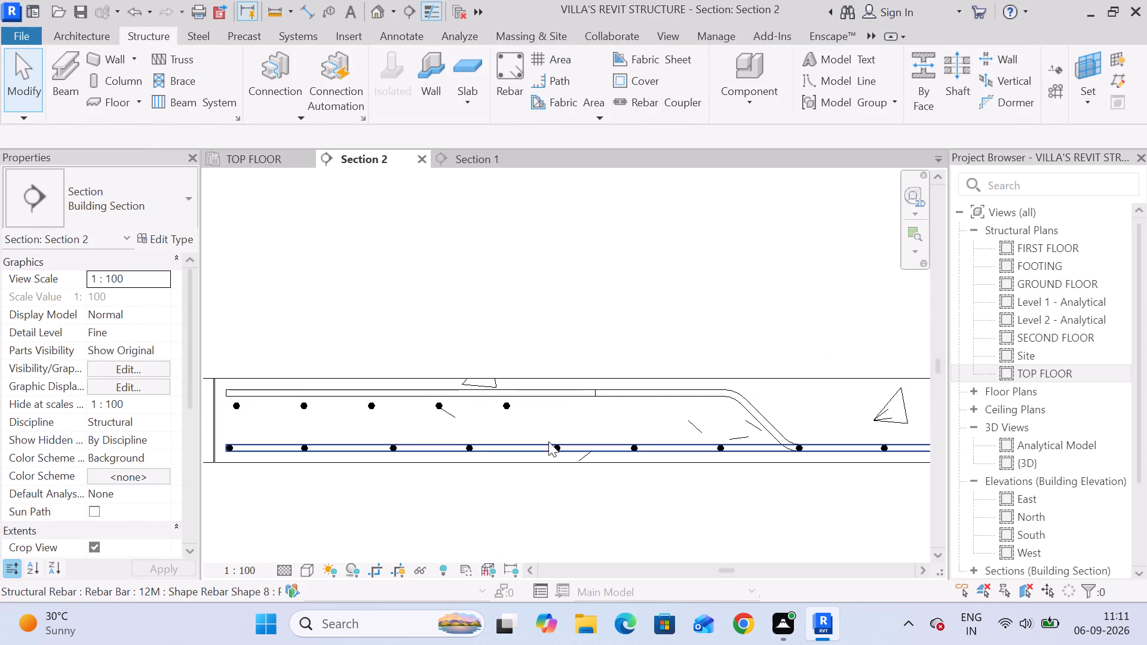
click(511, 407)
key(Up)
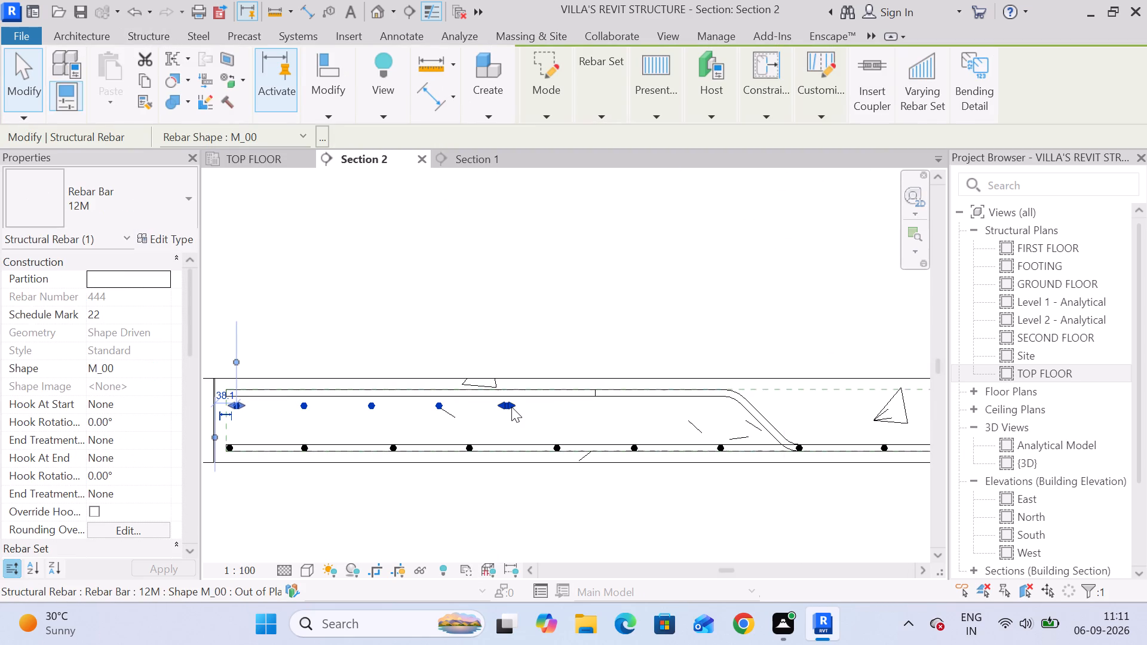
key(Up)
click(631, 395)
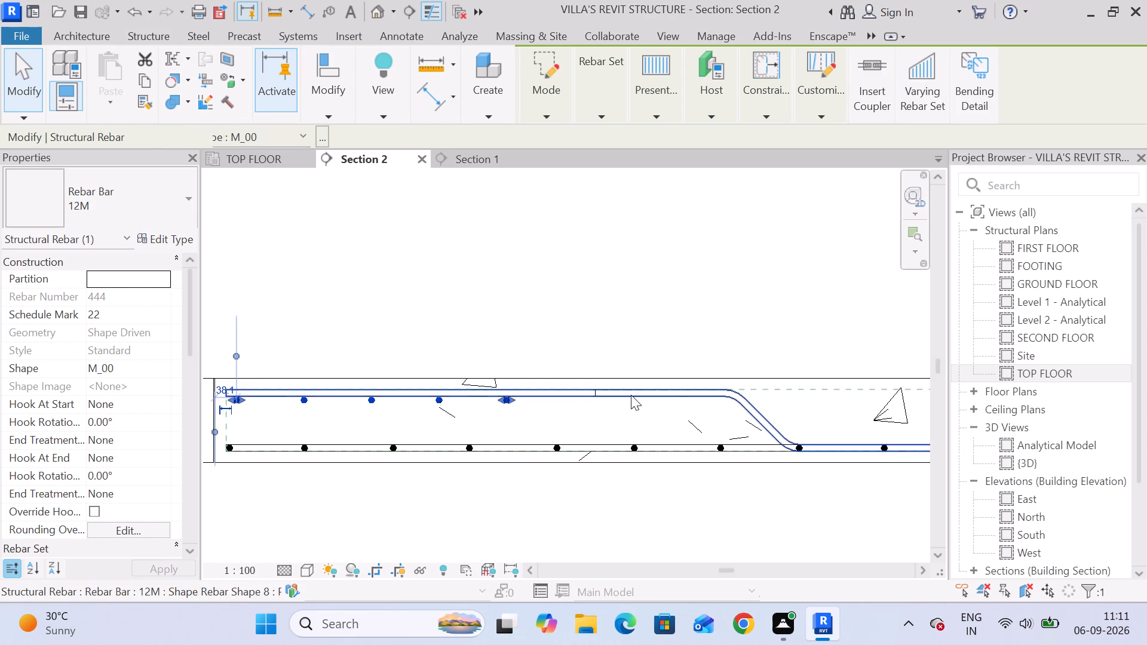
click(574, 419)
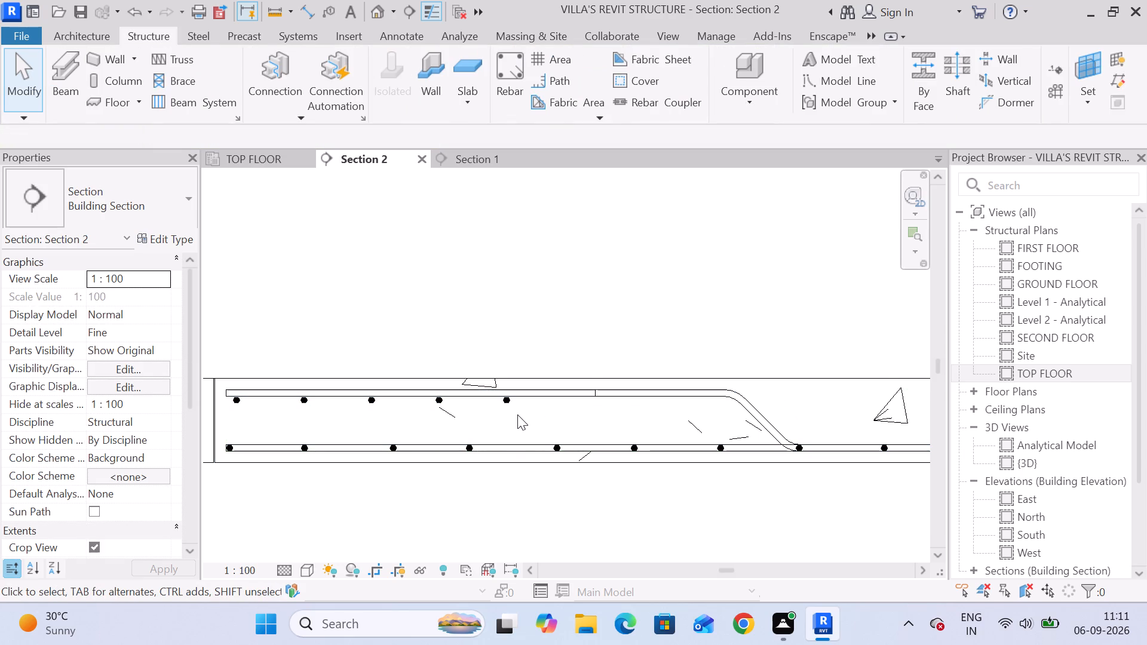
Extend the left-end top distribution bar set inward to the upper bend of the left-end cranked bar.
click(509, 405)
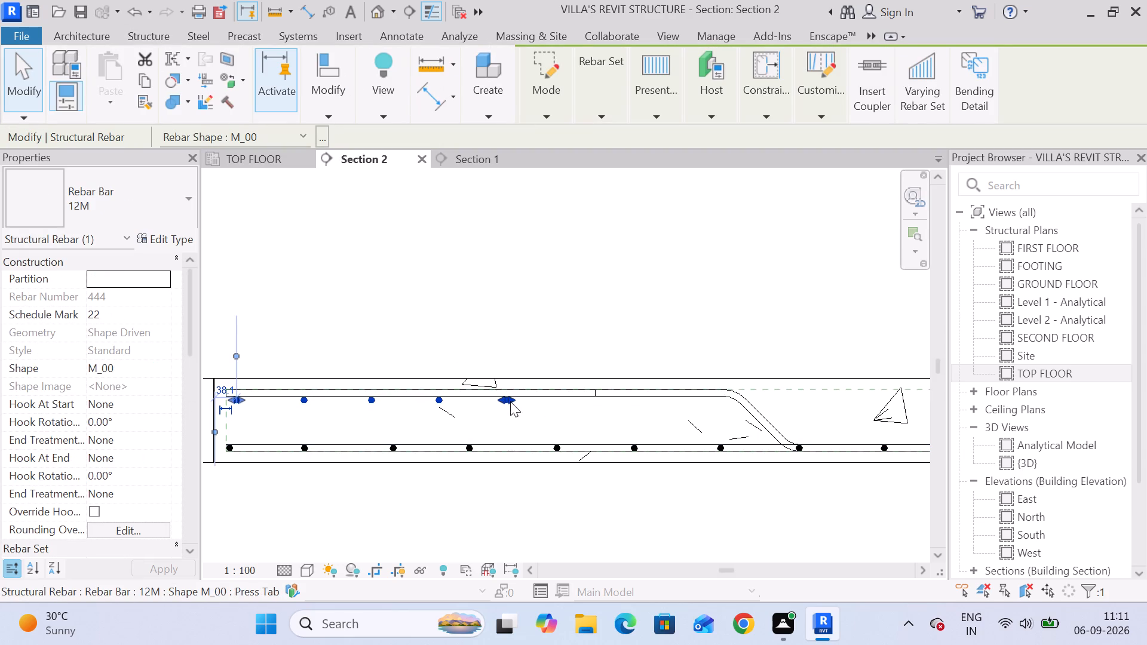
drag(510, 401, 728, 414)
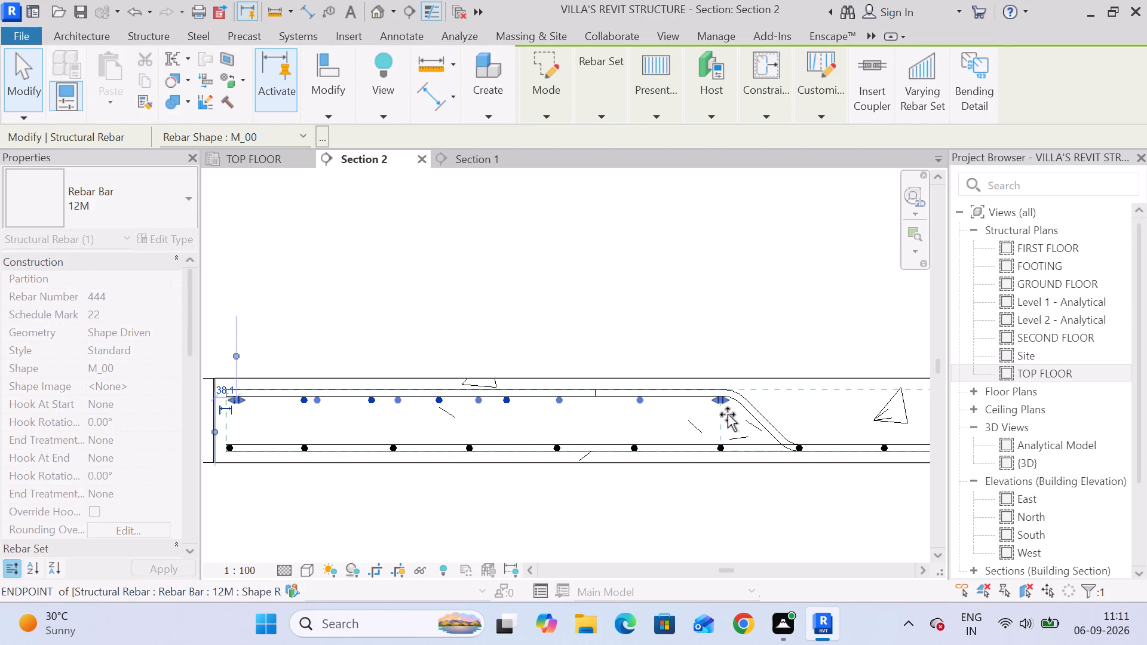
drag(728, 414, 725, 414)
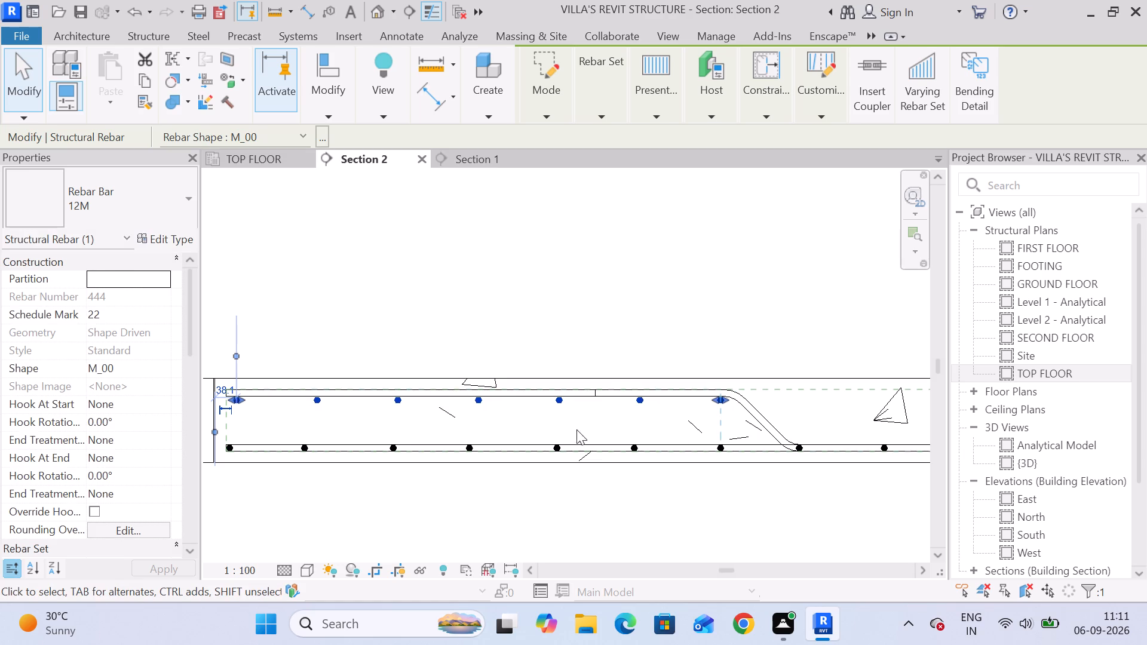
click(560, 422)
Stretch the left-end straight top bar's inner end past the cranked bar's bend until length B is about 1070 mm.
click(596, 395)
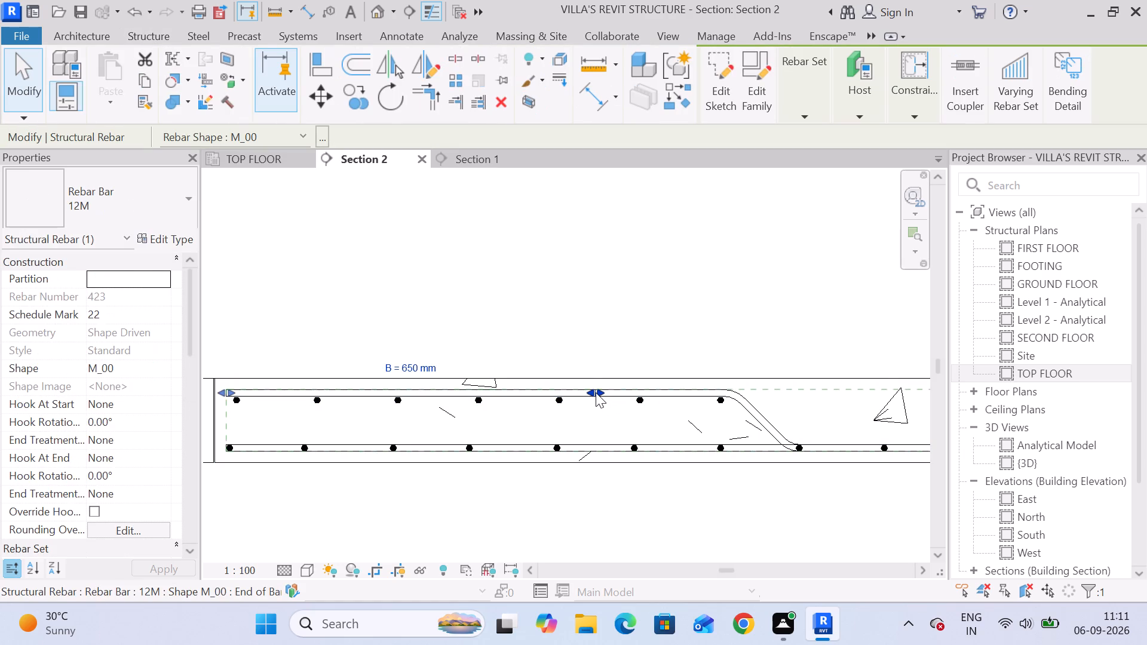
drag(596, 392, 811, 392)
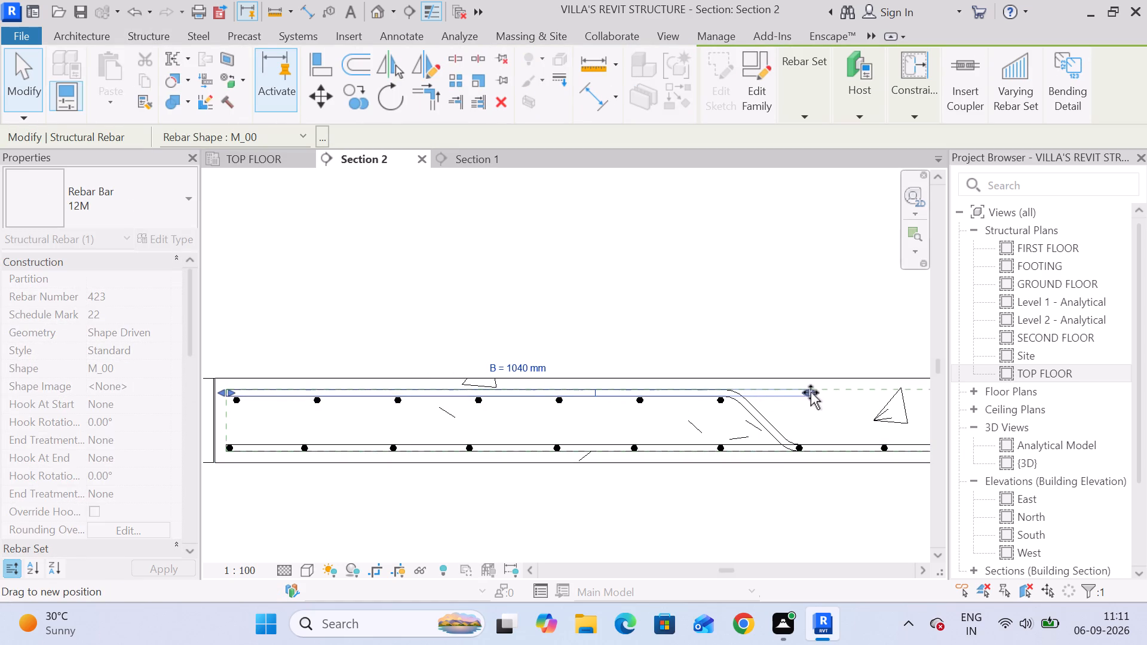
drag(811, 392, 828, 392)
drag(828, 392, 829, 392)
Compare the cranked bar segment lengths and the overall bar layout in Section 2 with those in Section 1.
scroll(779, 480, down, 7)
middle_drag(777, 479, 725, 457)
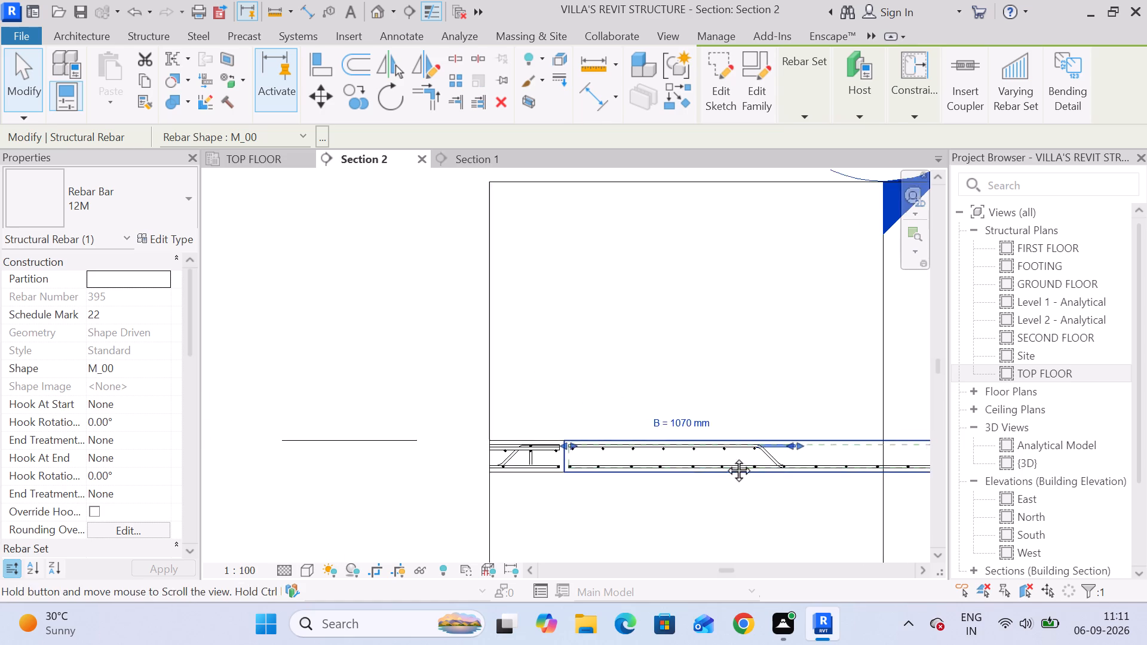
middle_drag(725, 457, 519, 360)
click(694, 379)
middle_drag(876, 396, 737, 396)
click(780, 342)
click(461, 155)
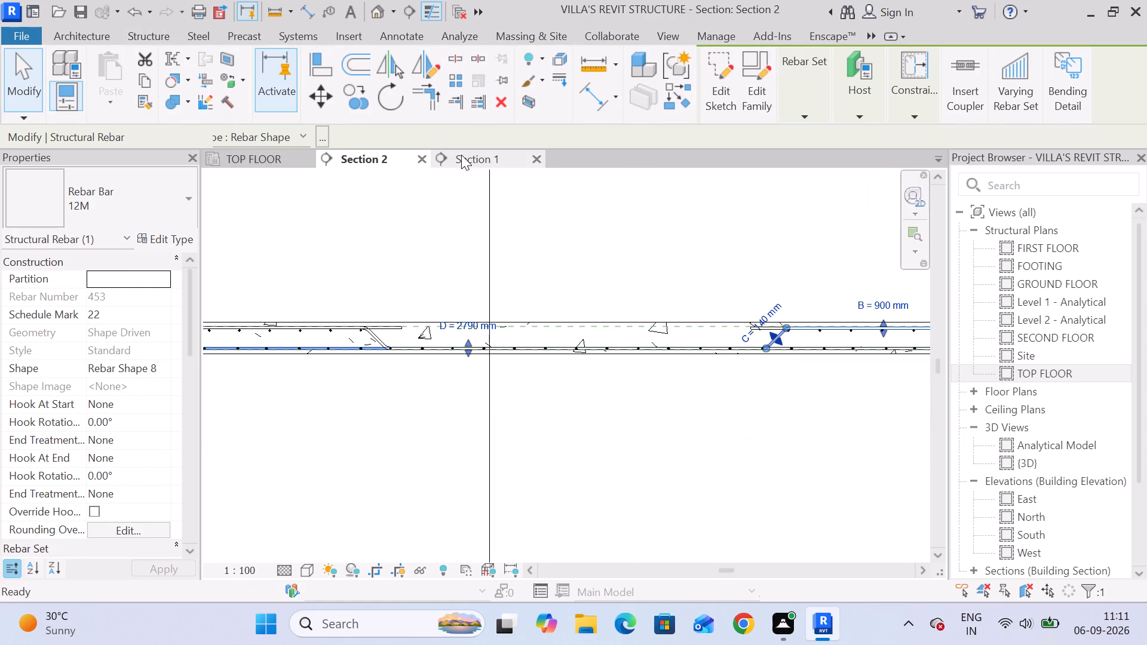
scroll(387, 300, up, 9)
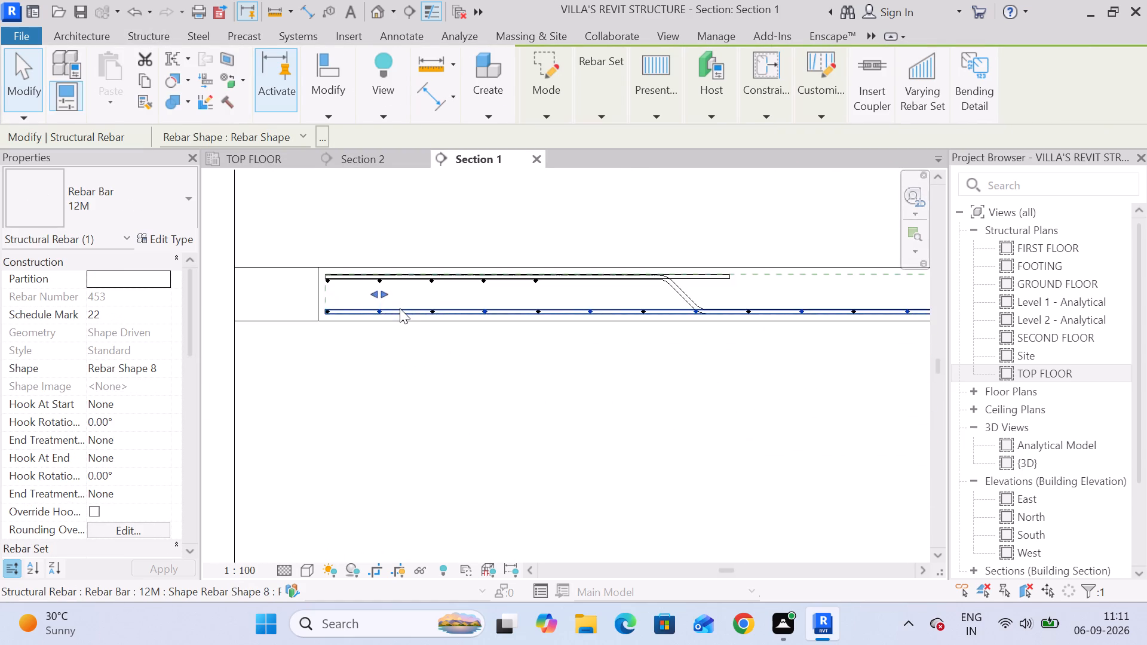
scroll(402, 312, down, 5)
scroll(558, 367, down, 5)
middle_drag(789, 373, 220, 363)
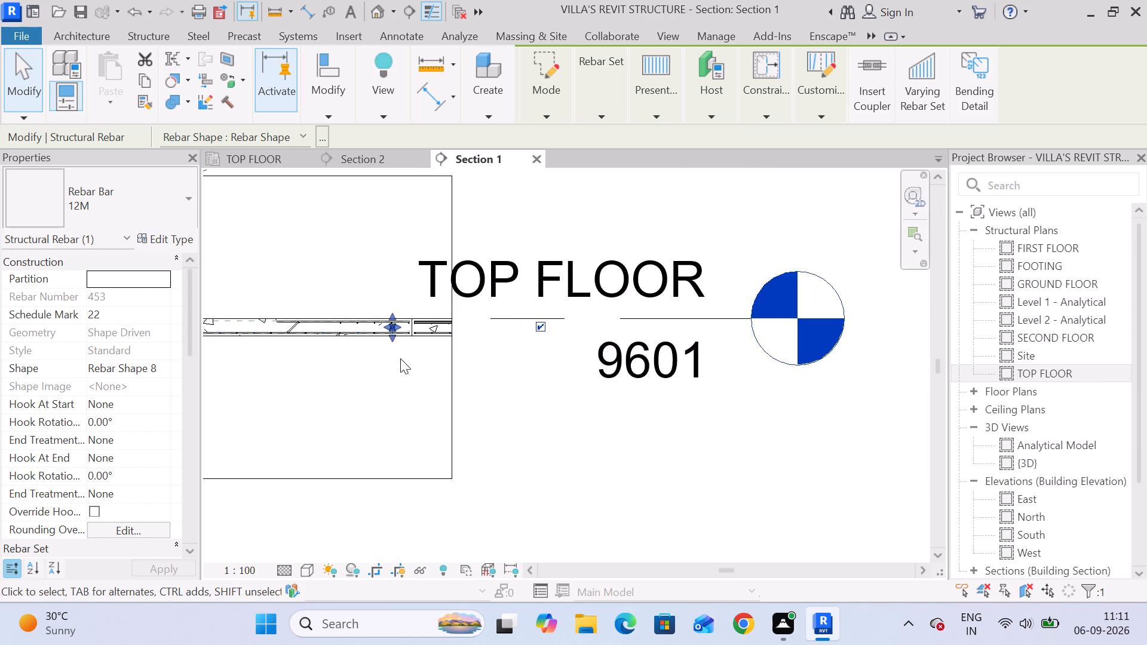
scroll(401, 357, up, 8)
scroll(402, 351, down, 5)
middle_drag(398, 361, 674, 339)
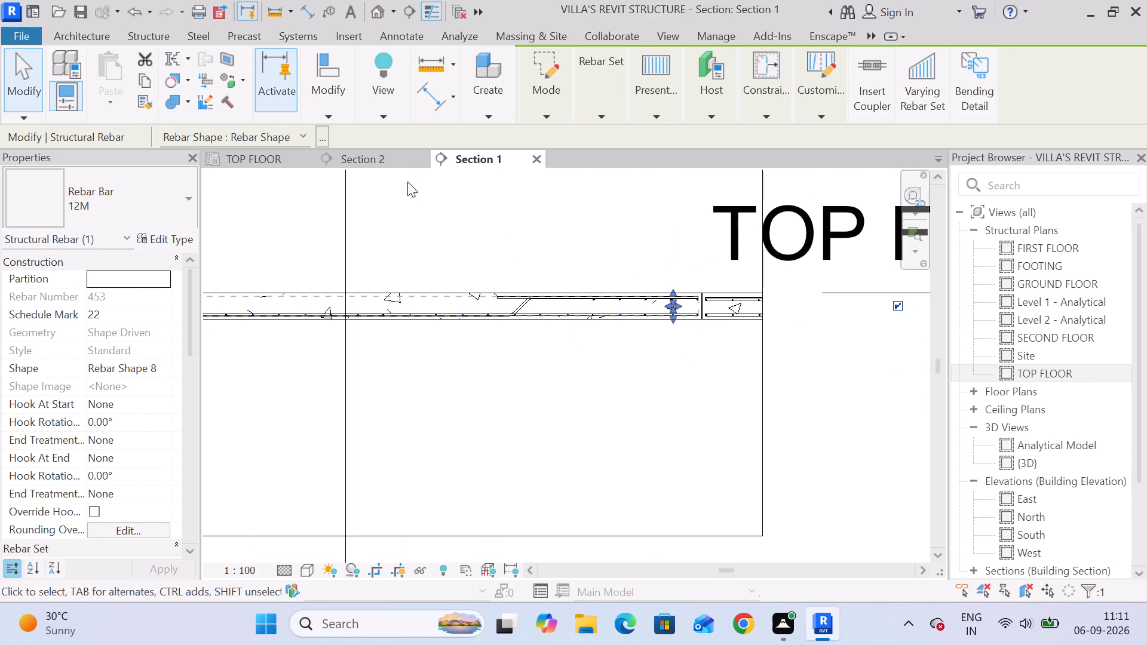
click(373, 164)
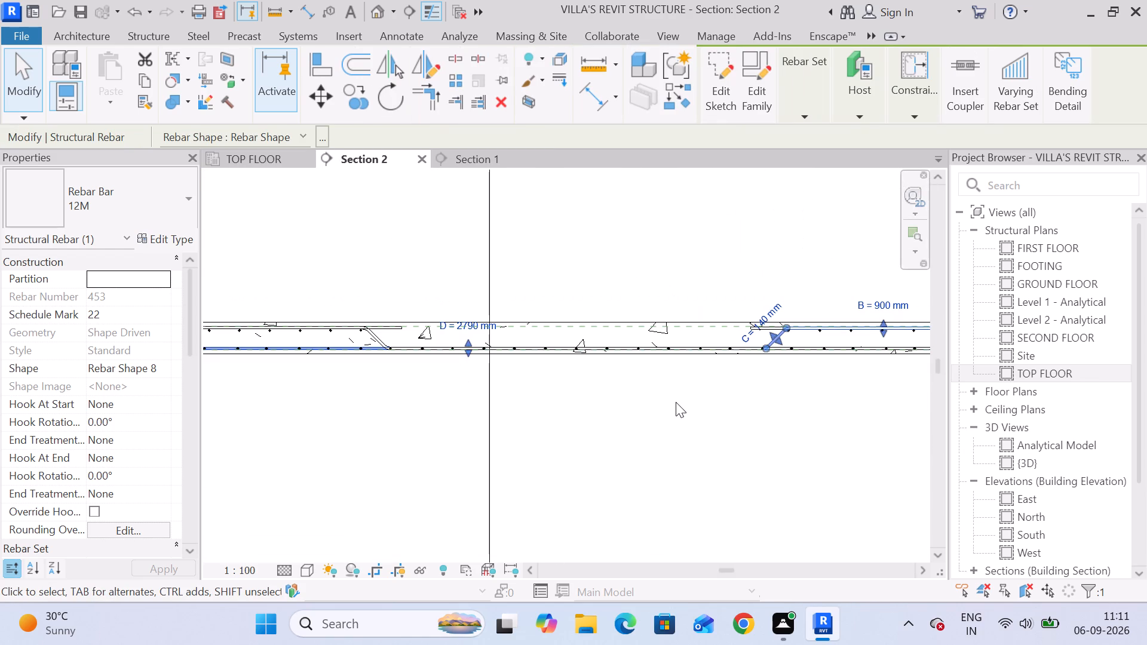
click(676, 402)
click(476, 163)
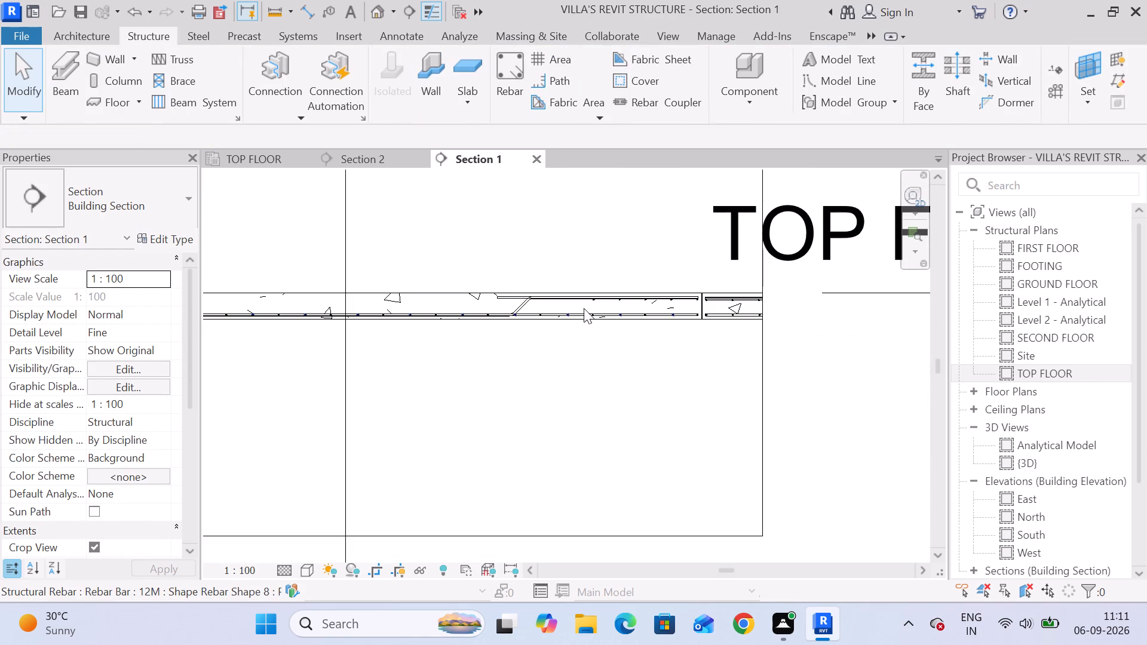
click(532, 305)
click(370, 153)
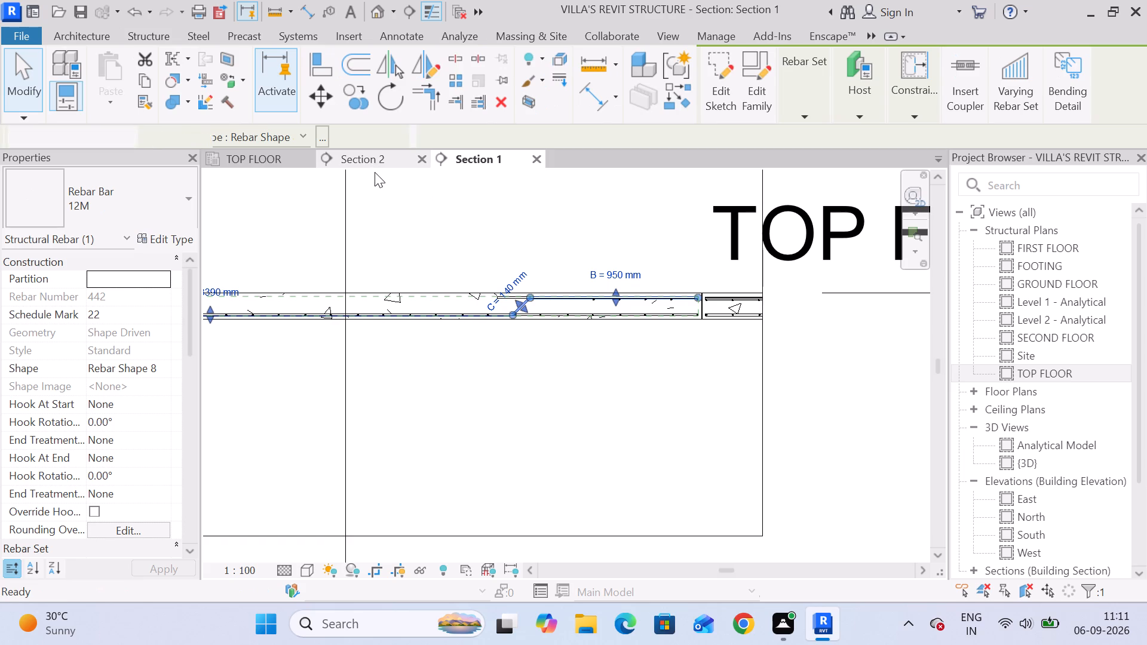
Review the slab panel's full reinforcement in Section 2 and return to the TOP FLOOR structural plan.
scroll(399, 337, down, 2)
scroll(275, 348, up, 3)
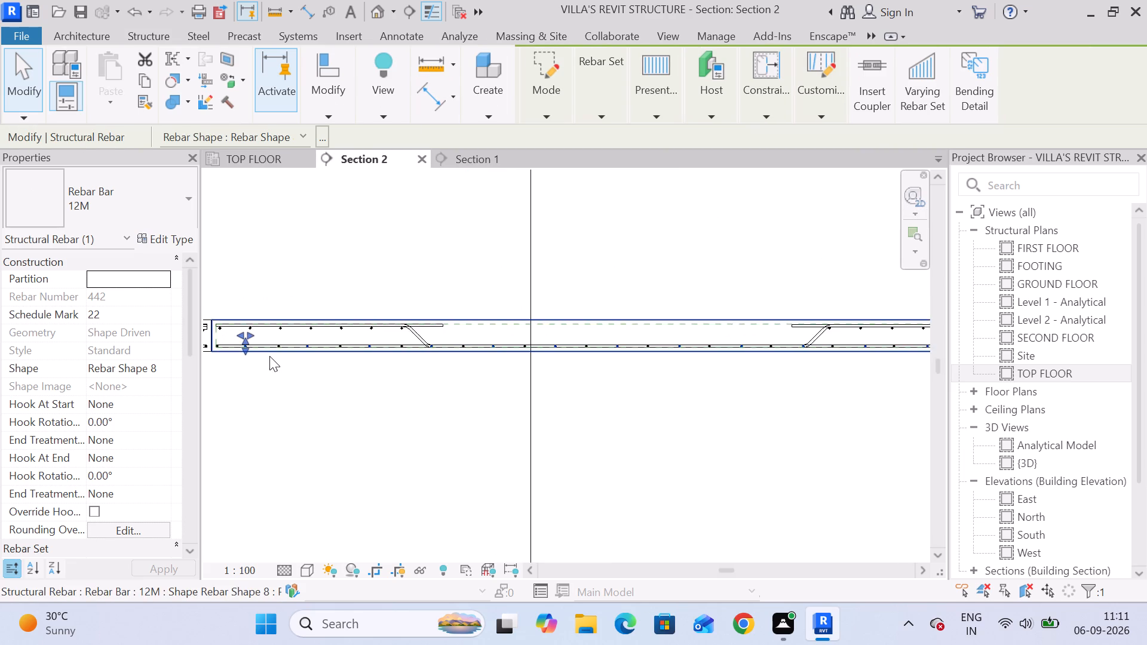
scroll(291, 365, down, 3)
middle_drag(692, 443, 607, 443)
scroll(759, 374, up, 4)
scroll(775, 368, down, 5)
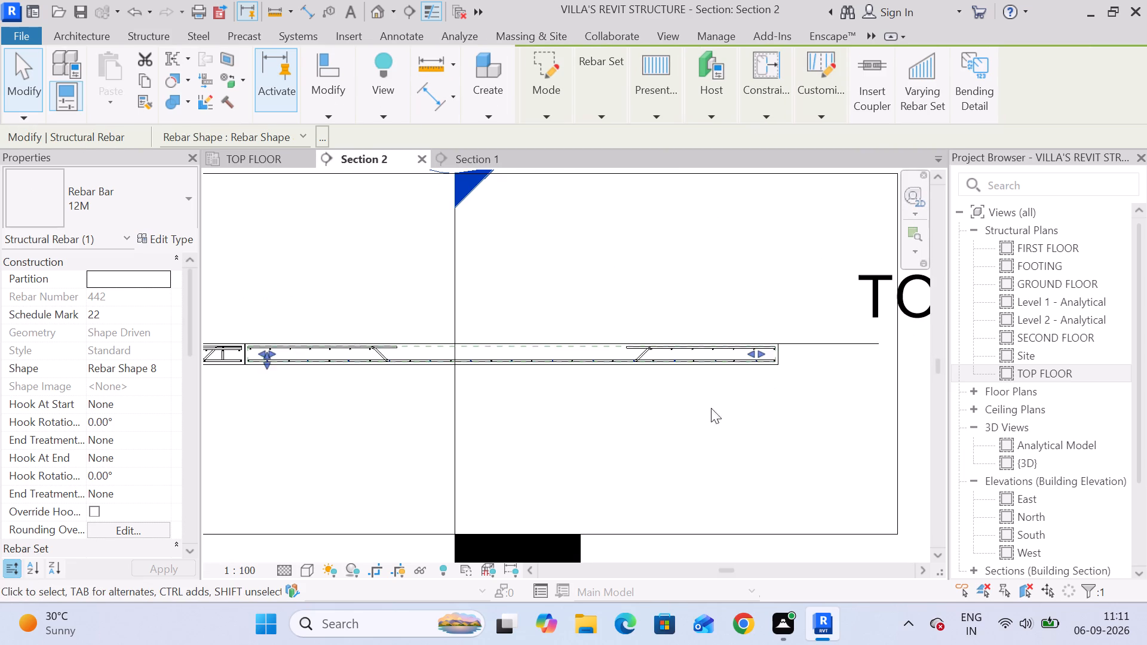
click(635, 416)
click(246, 161)
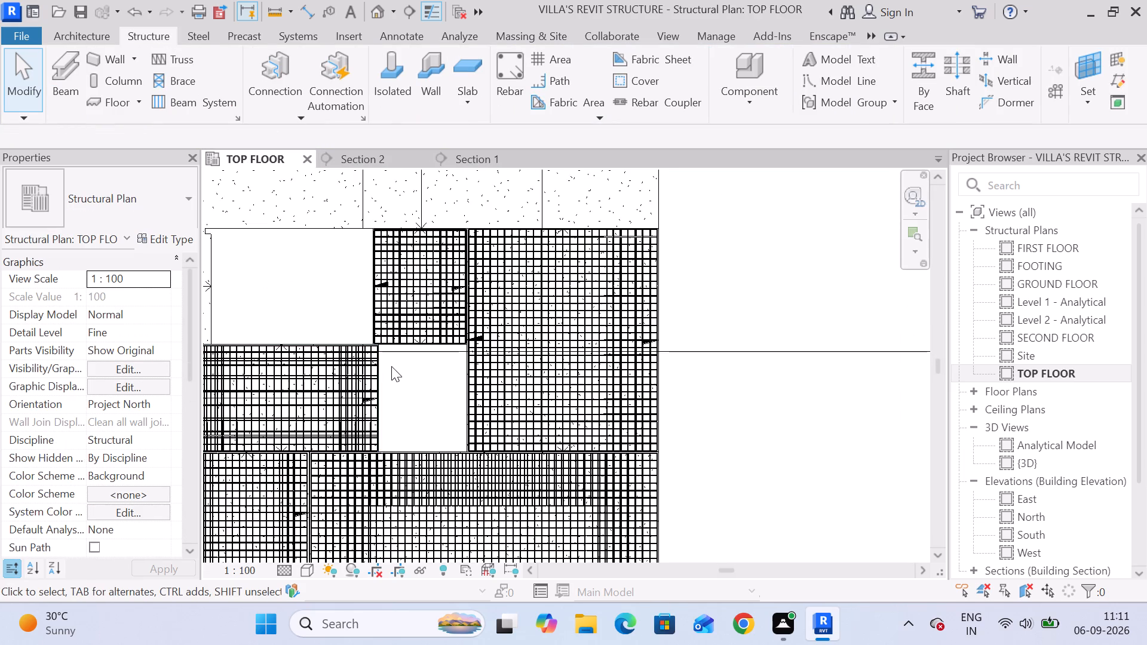
Move the horizontal Section 2 line on the TOP FLOOR plan so it cuts through the small reinforced panel between the openings.
scroll(423, 370, down, 4)
click(660, 431)
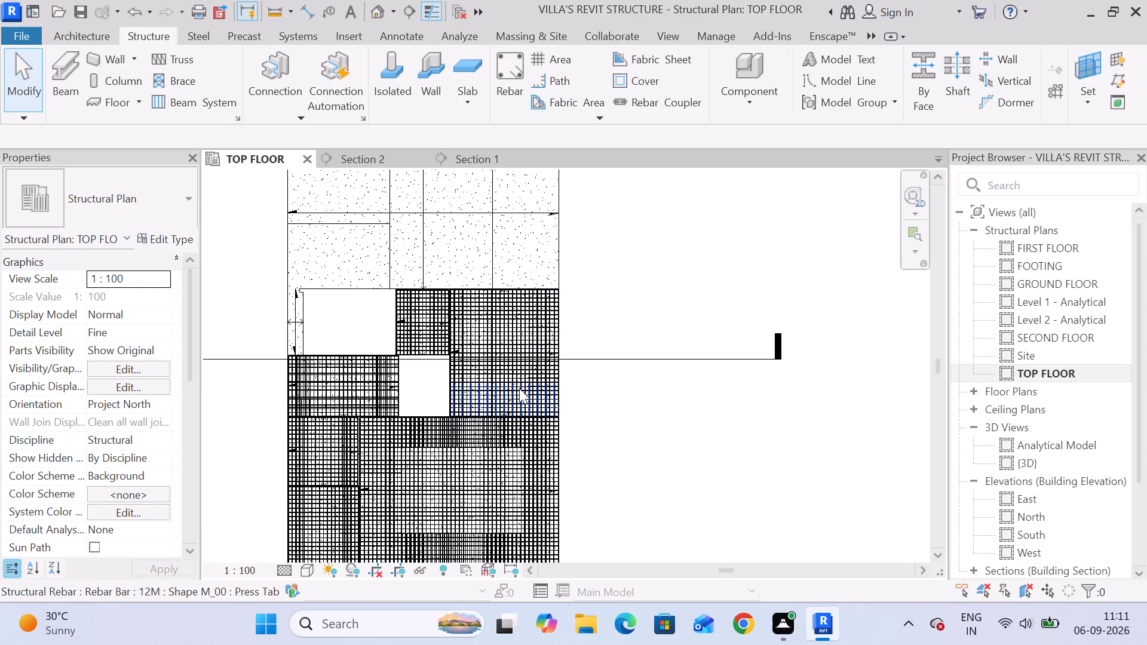
scroll(508, 397, up, 13)
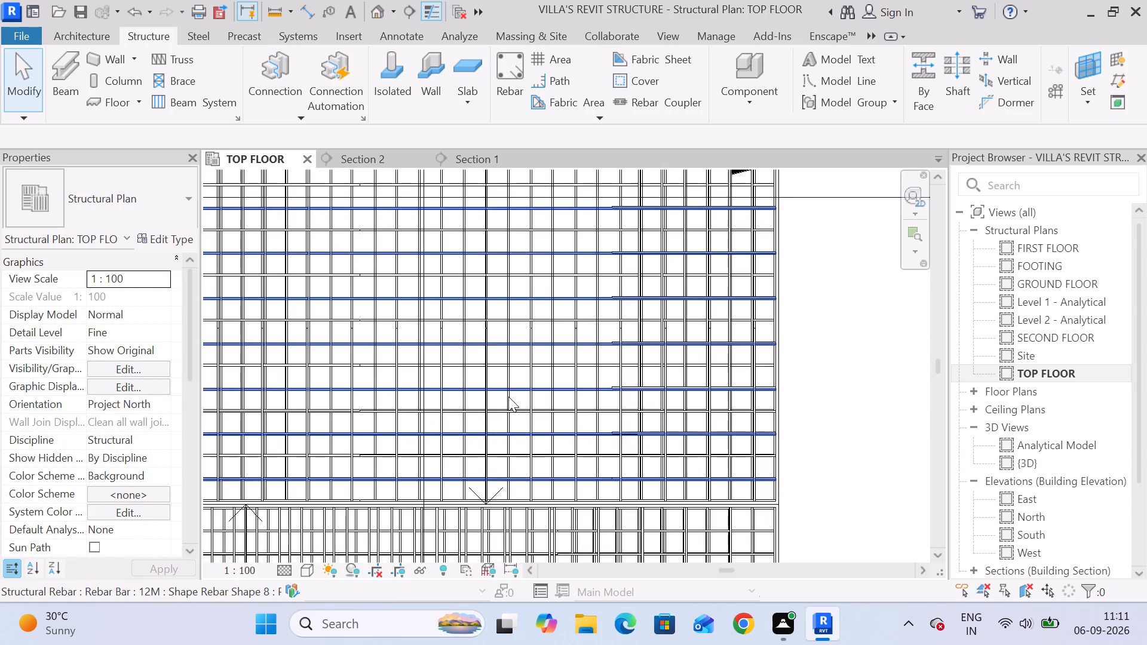
scroll(508, 397, up, 3)
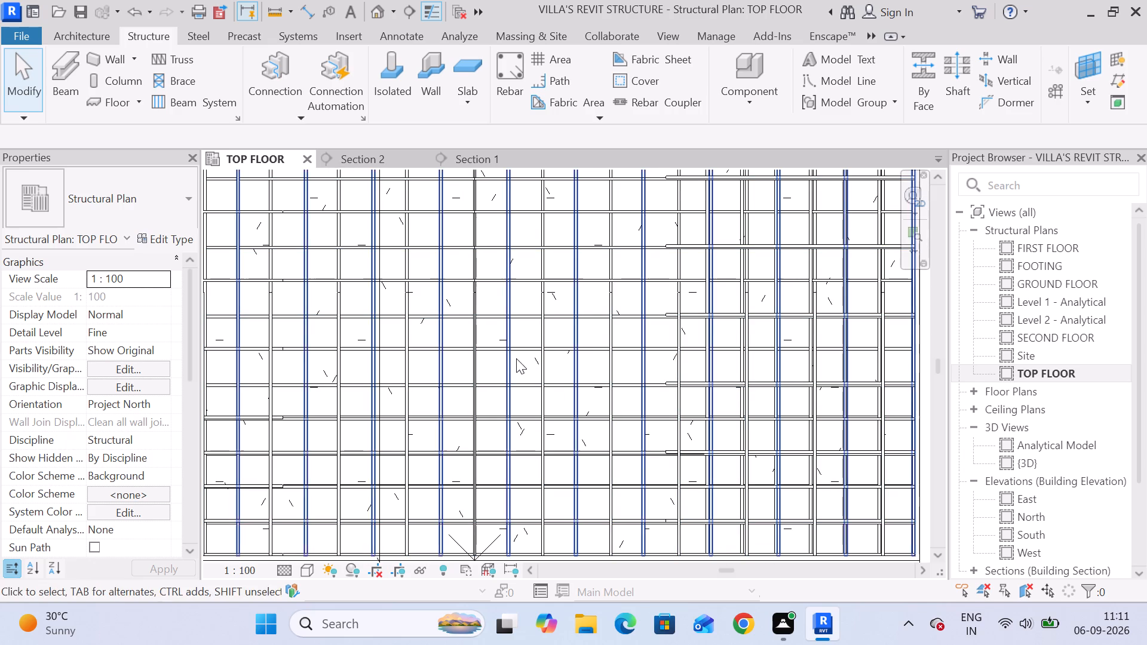
scroll(529, 364, down, 16)
click(684, 369)
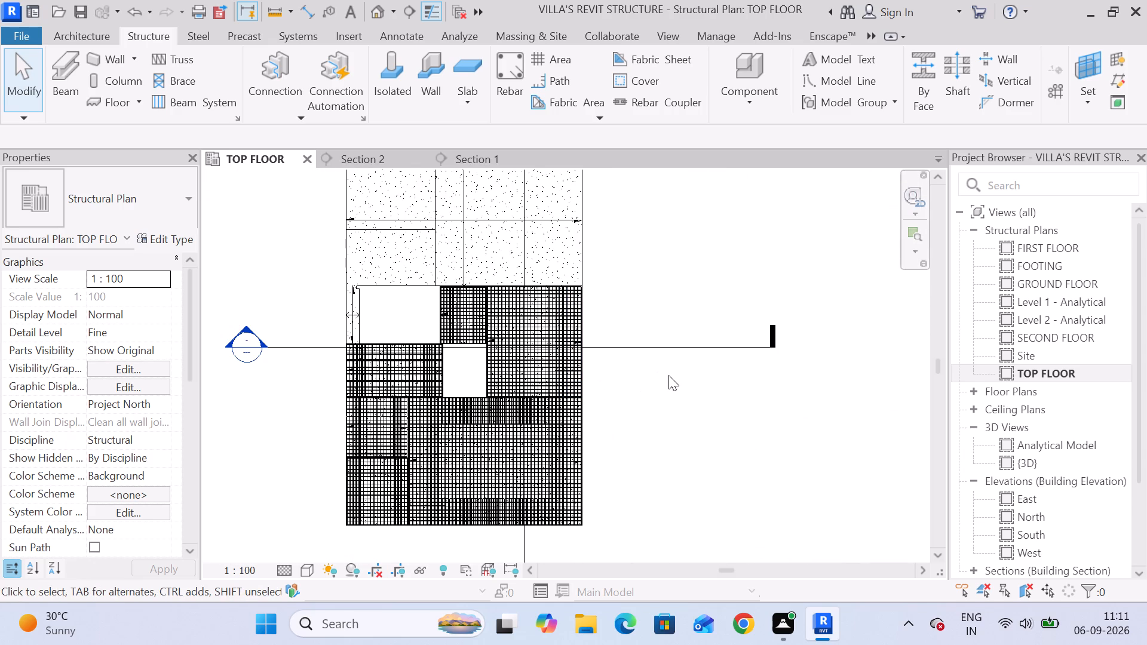
scroll(460, 327, up, 4)
middle_drag(502, 337, 602, 352)
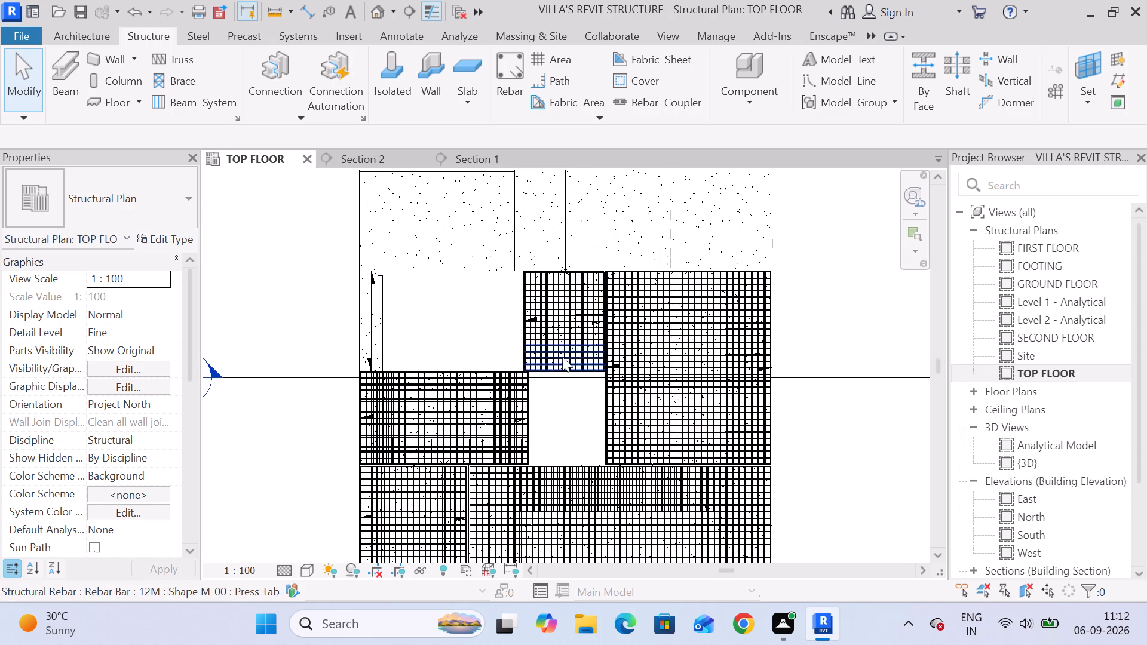
click(561, 377)
drag(565, 379, 516, 374)
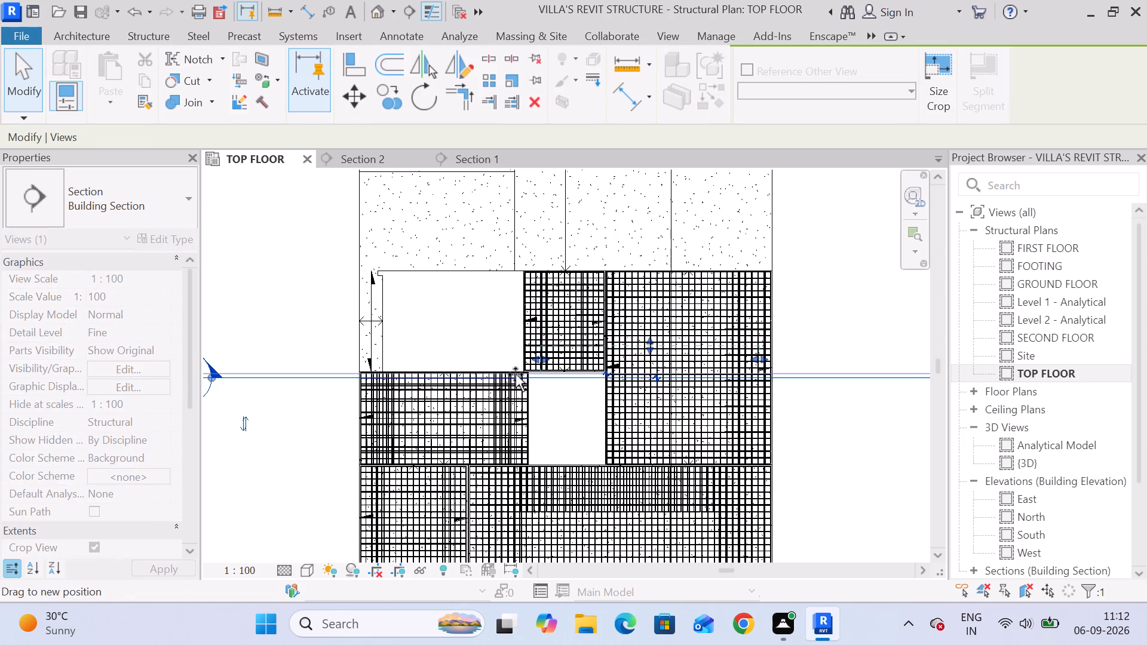
drag(516, 374, 436, 344)
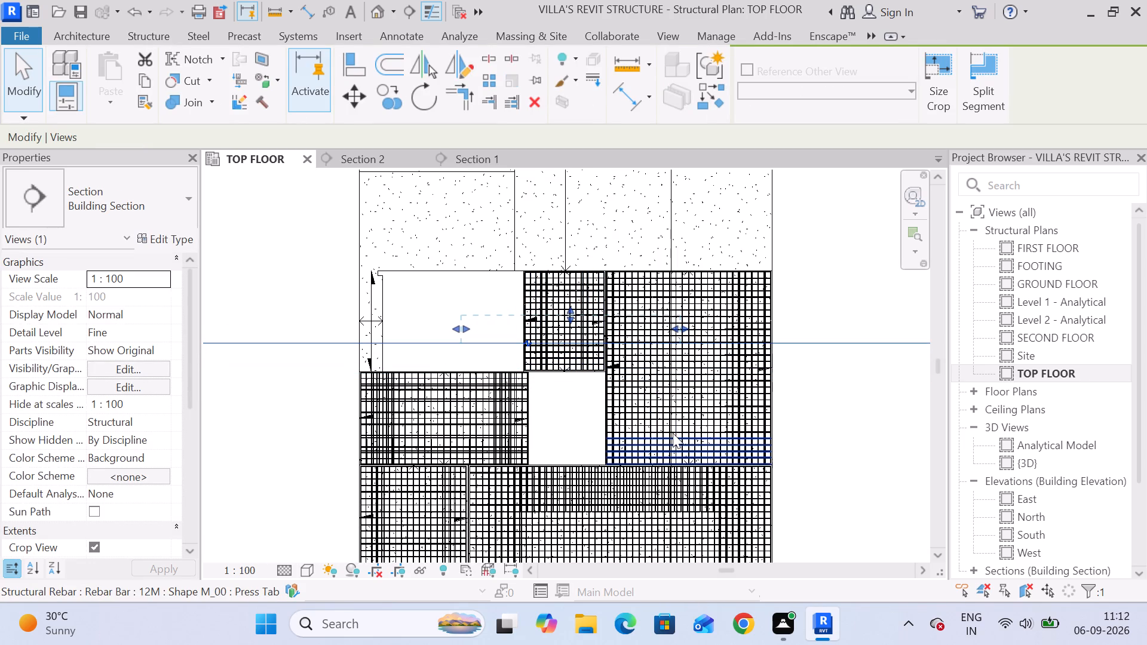
Move the vertical Section 1 line so it cuts through the same small reinforced panel.
click(665, 233)
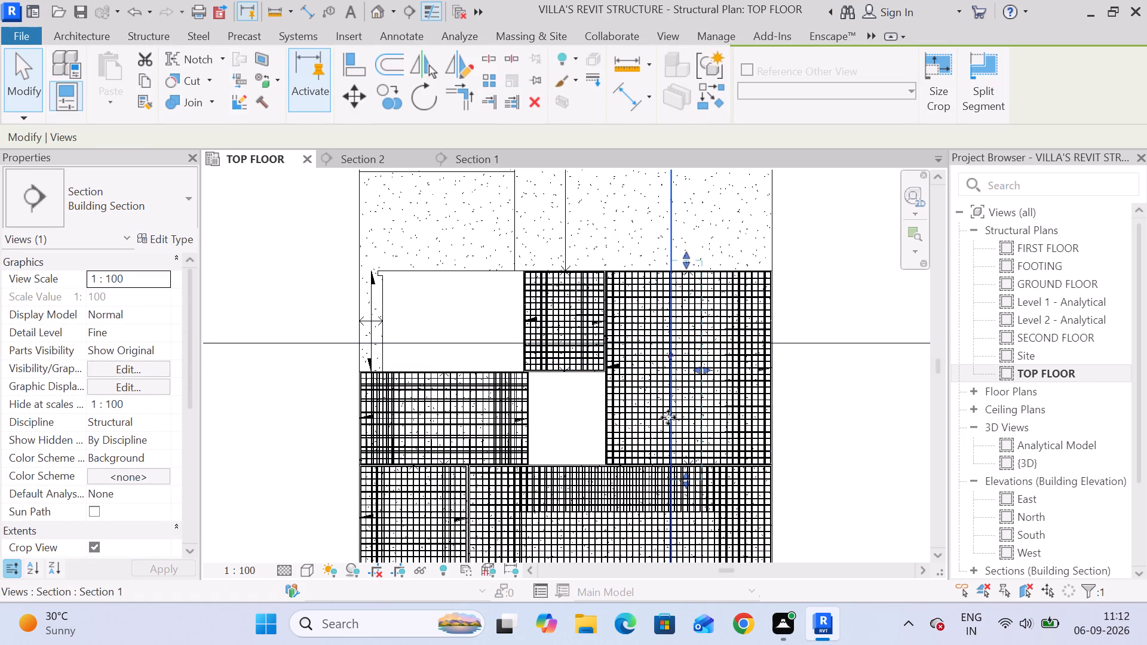
drag(668, 417, 547, 374)
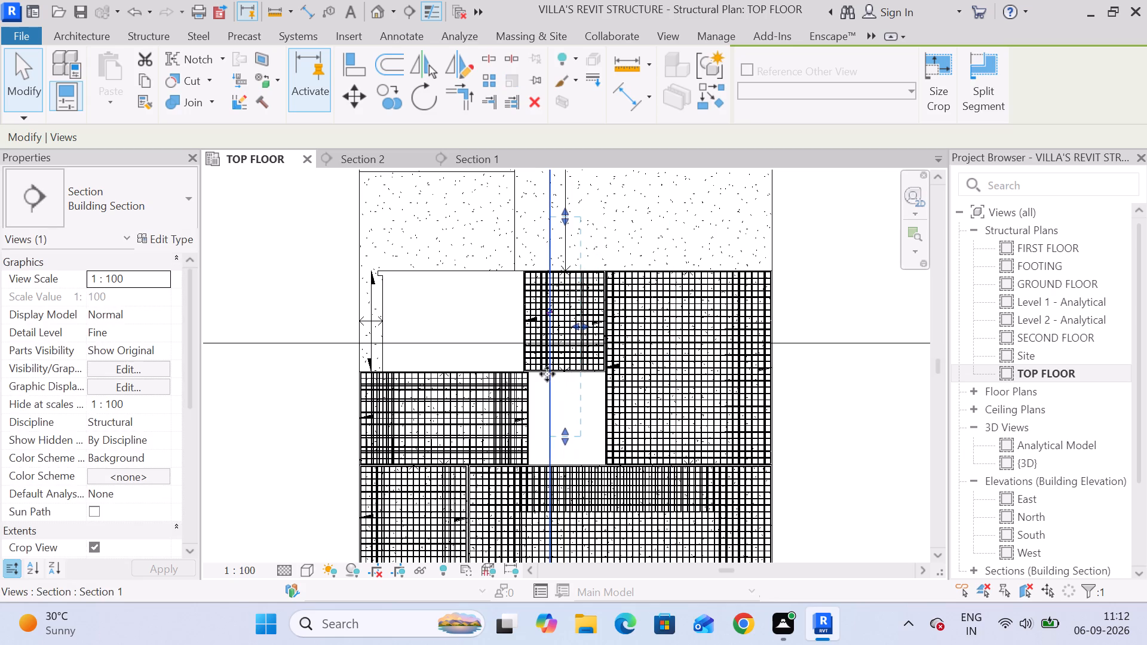
In Section 1, shift the left-end cranked bar's bend inward until length B is about 400 mm.
drag(473, 157, 477, 164)
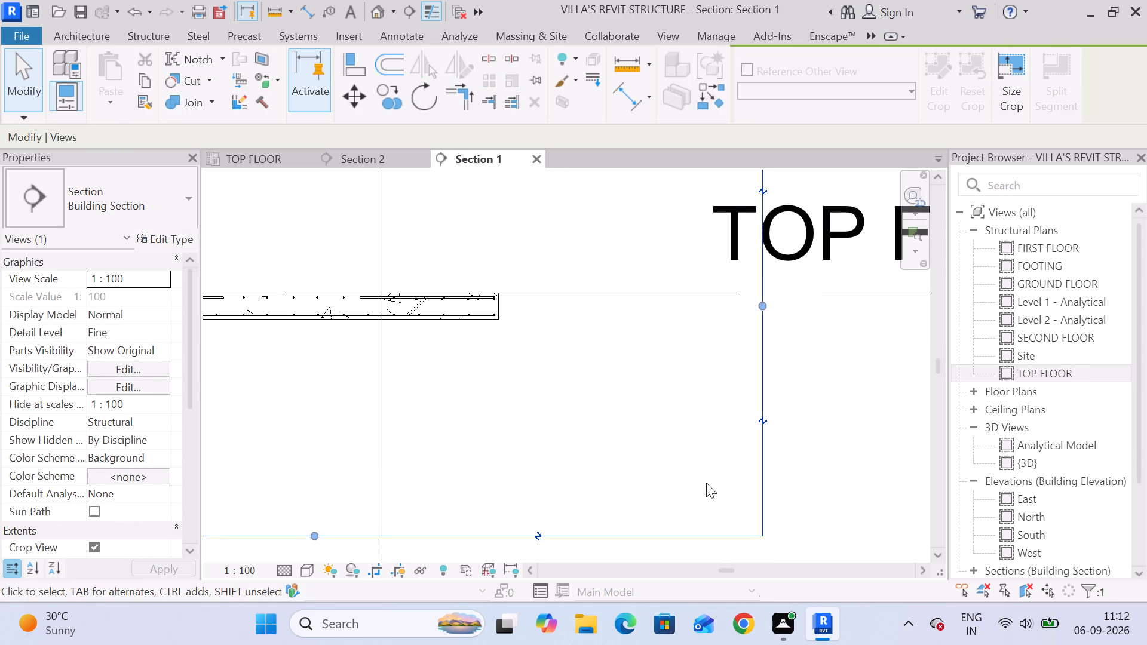
scroll(421, 332, down, 5)
middle_drag(404, 340, 566, 338)
scroll(310, 309, up, 3)
scroll(466, 315, up, 6)
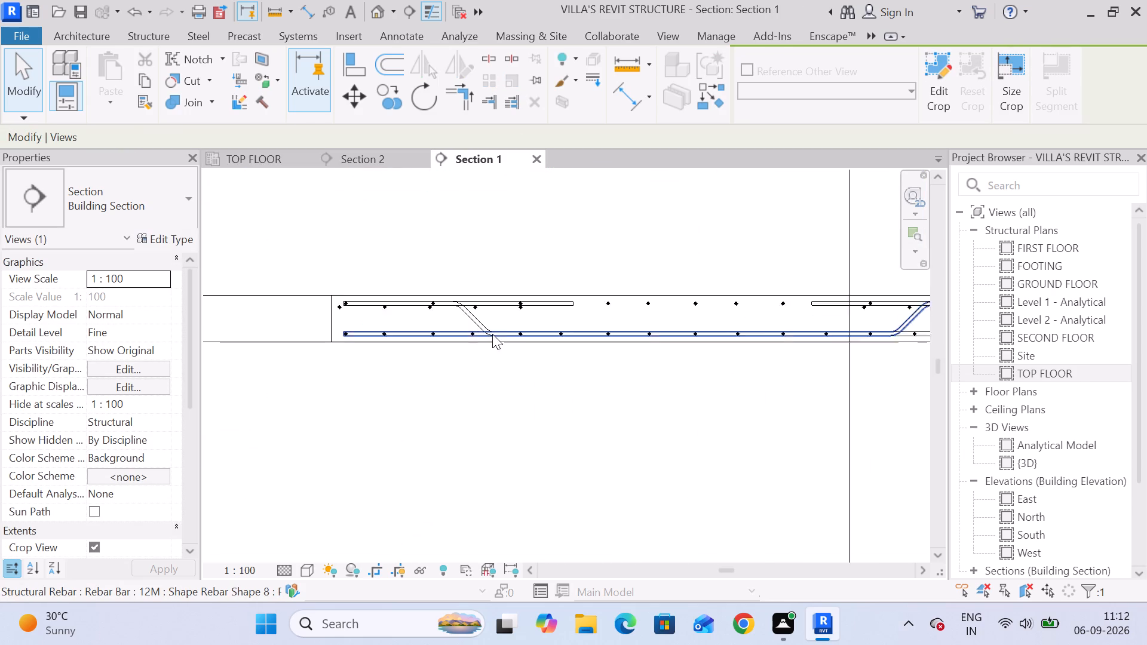
scroll(492, 334, up, 1)
click(478, 319)
scroll(492, 349, down, 2)
middle_drag(491, 354, 484, 354)
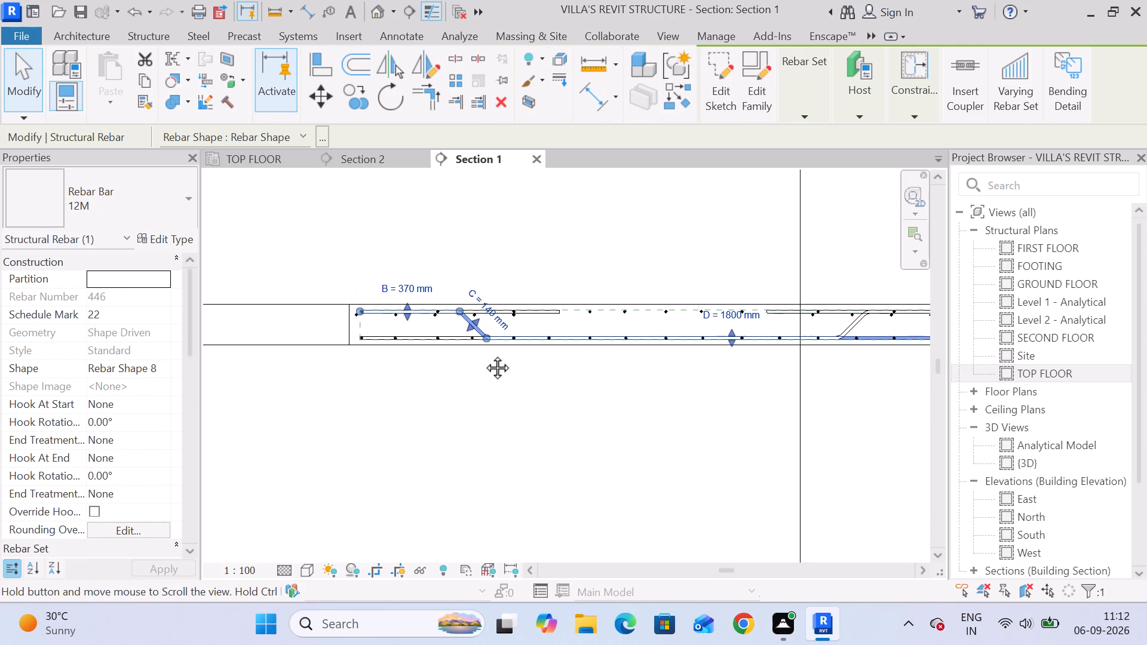
middle_drag(484, 354, 530, 355)
scroll(517, 327, up, 3)
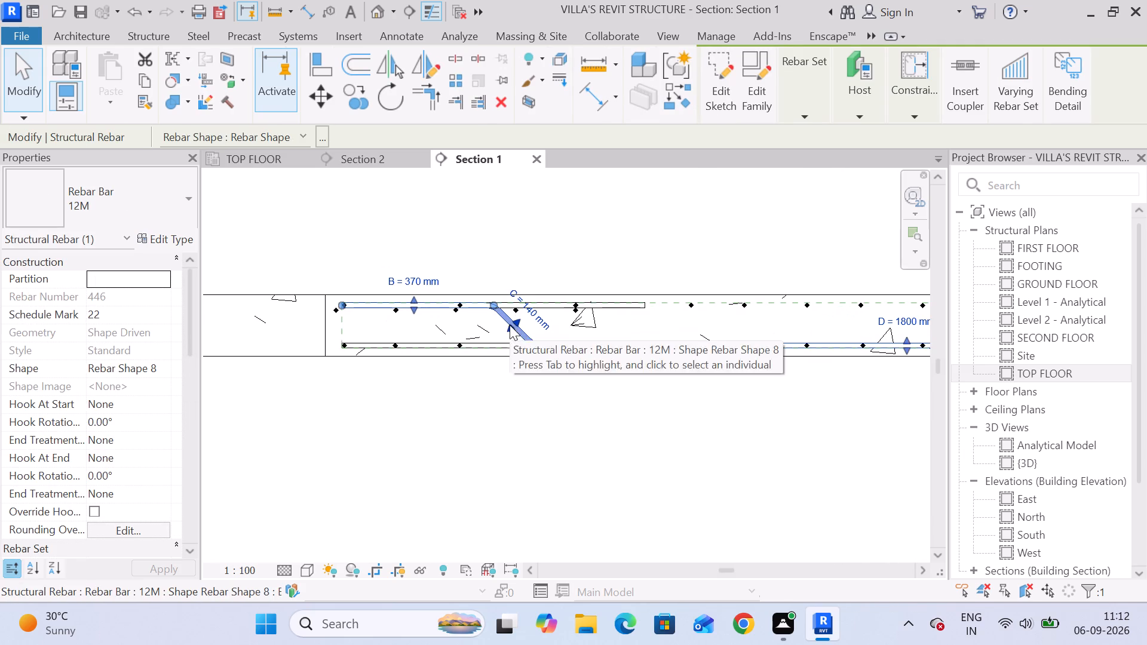
drag(510, 325, 524, 325)
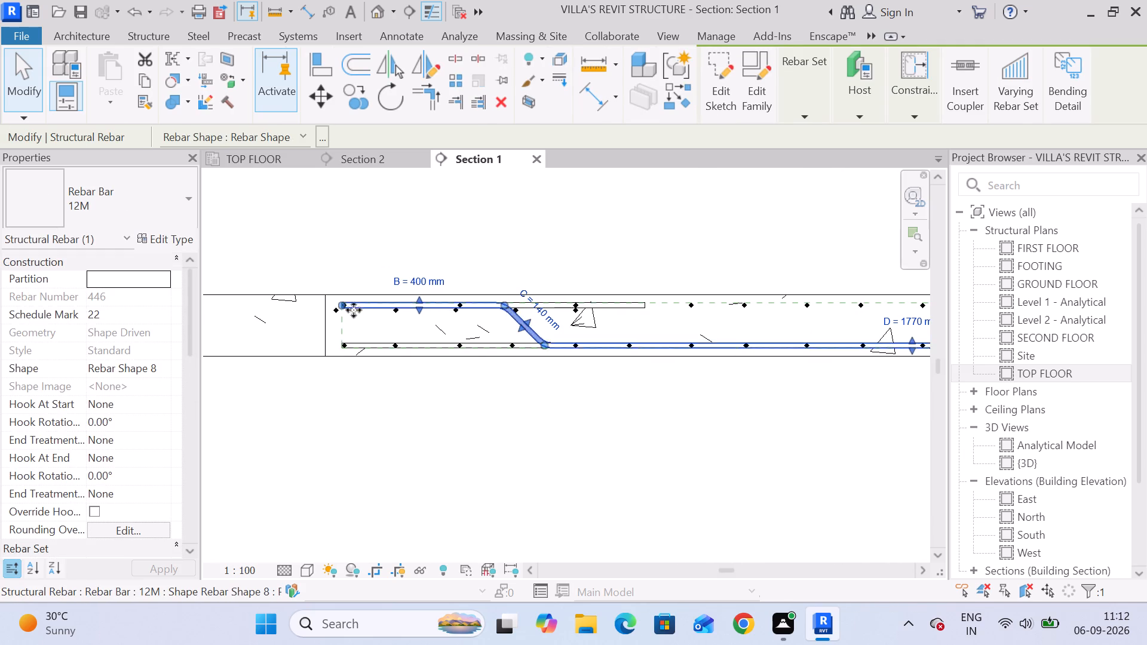
Shift the right-end cranked bar's bend inward in Section 1 until length B is about 400 mm.
scroll(352, 308, up, 18)
scroll(367, 308, down, 11)
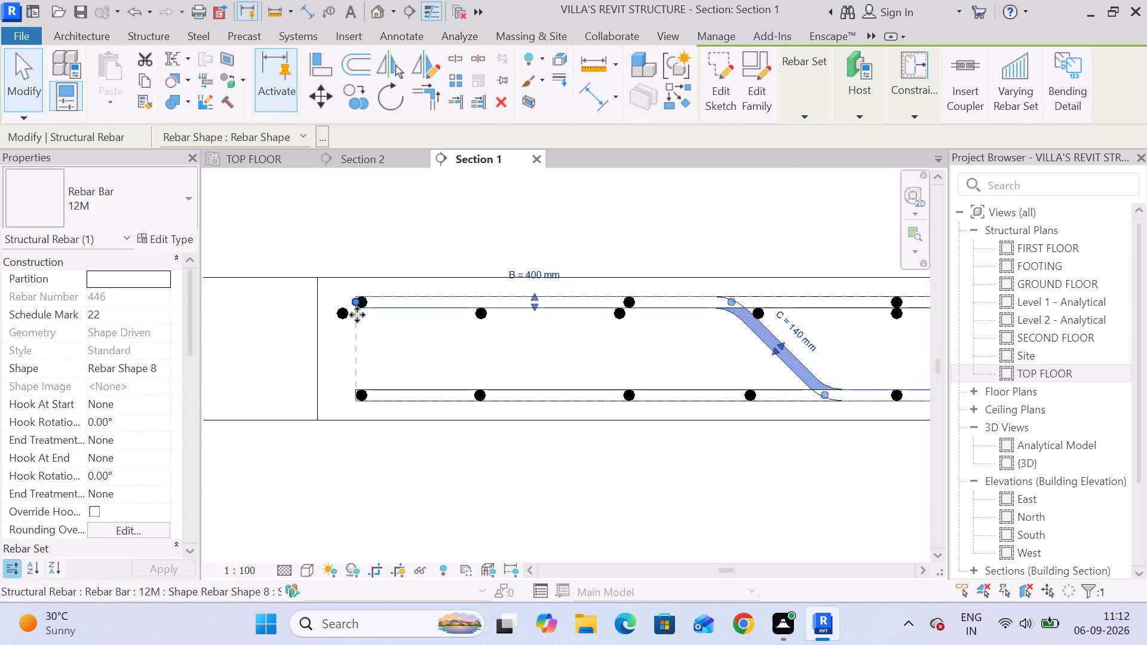
scroll(357, 315, down, 14)
scroll(687, 306, up, 14)
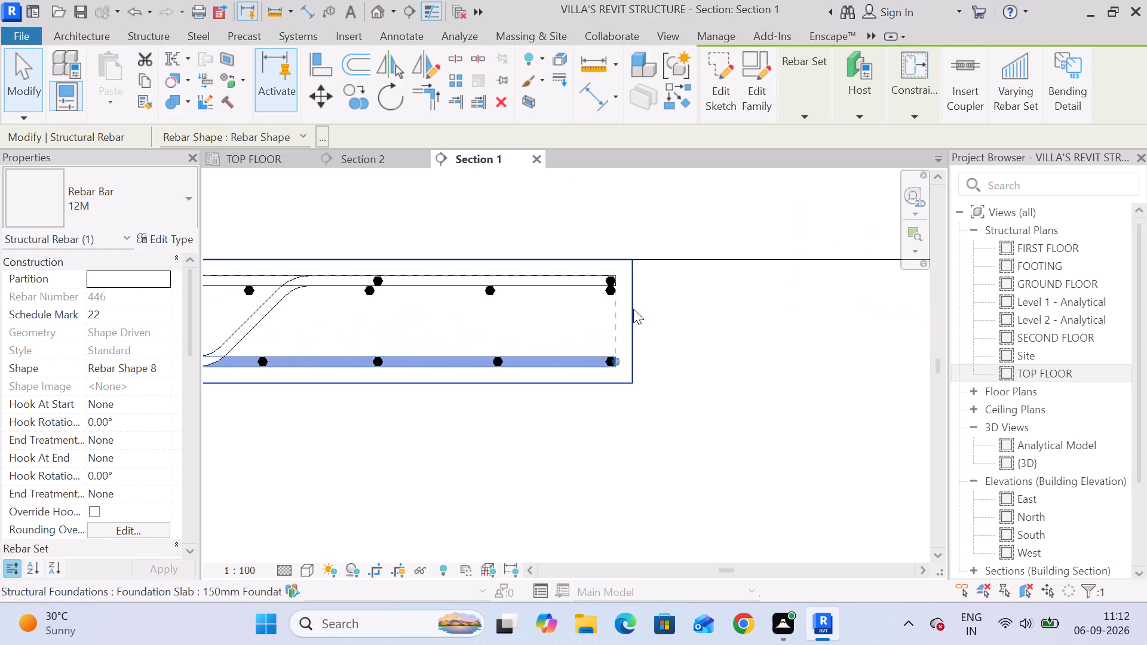
scroll(419, 339, down, 4)
click(281, 334)
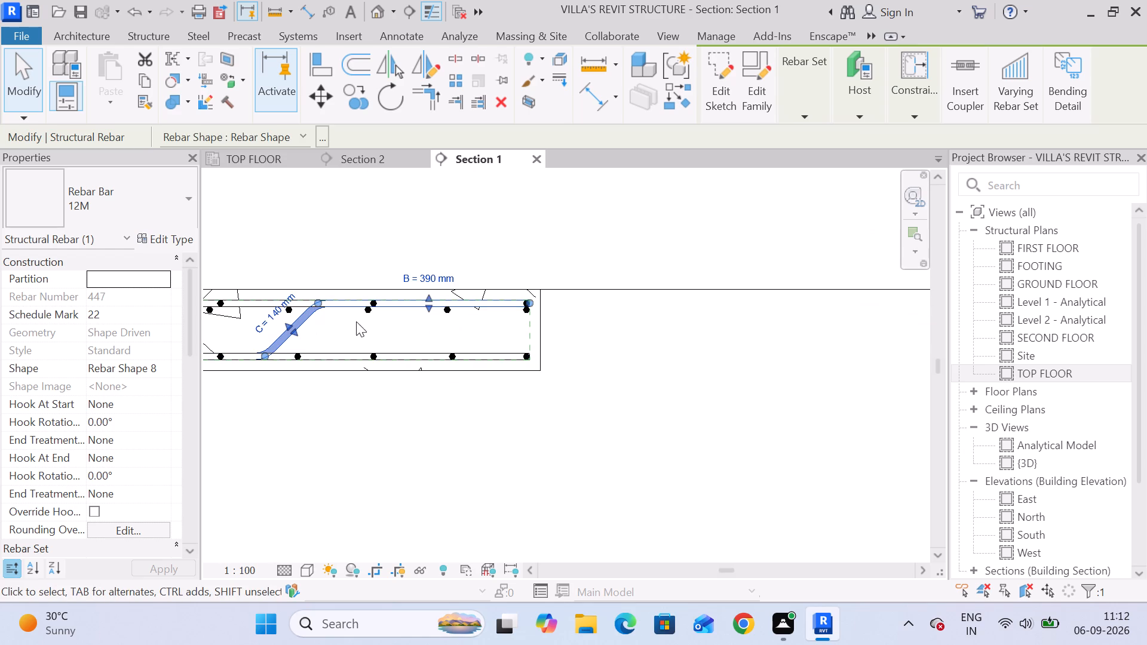
middle_drag(430, 340, 545, 334)
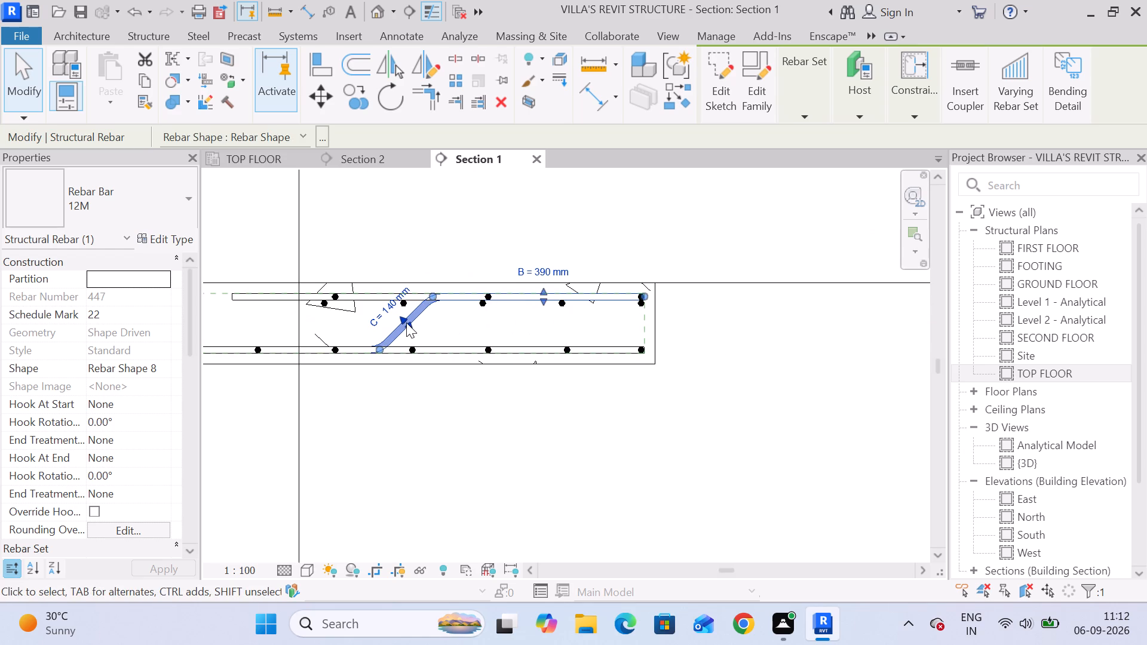
click(406, 322)
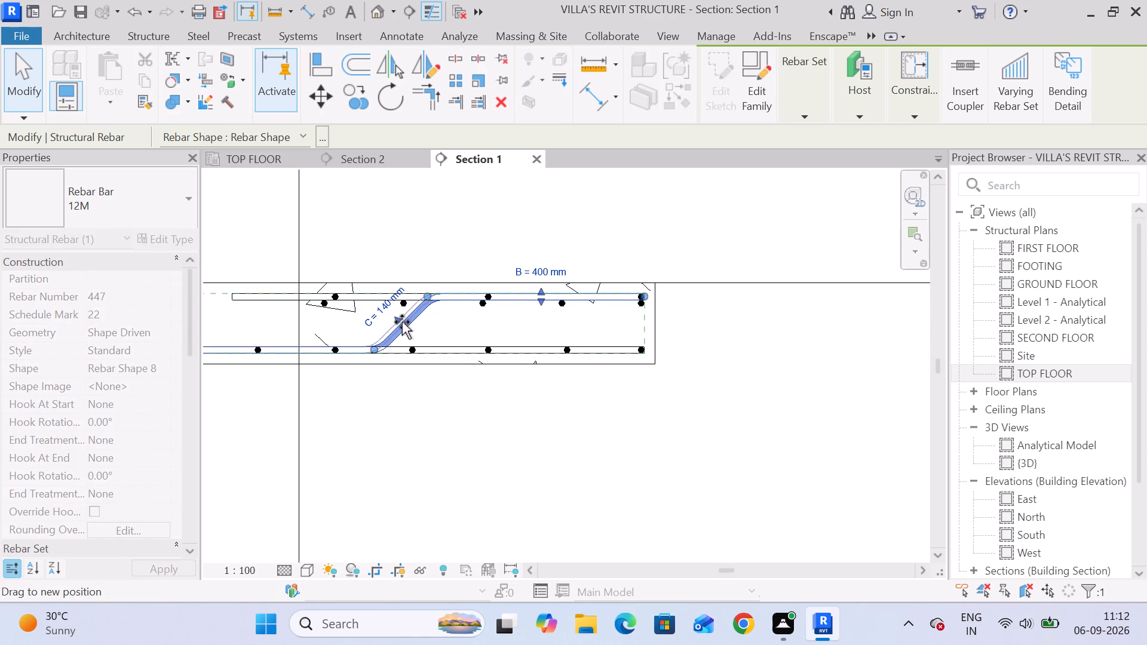
click(423, 411)
Shorten the right-end top distribution bar set so its inner end stops at the cranked bar's upper bend.
click(565, 308)
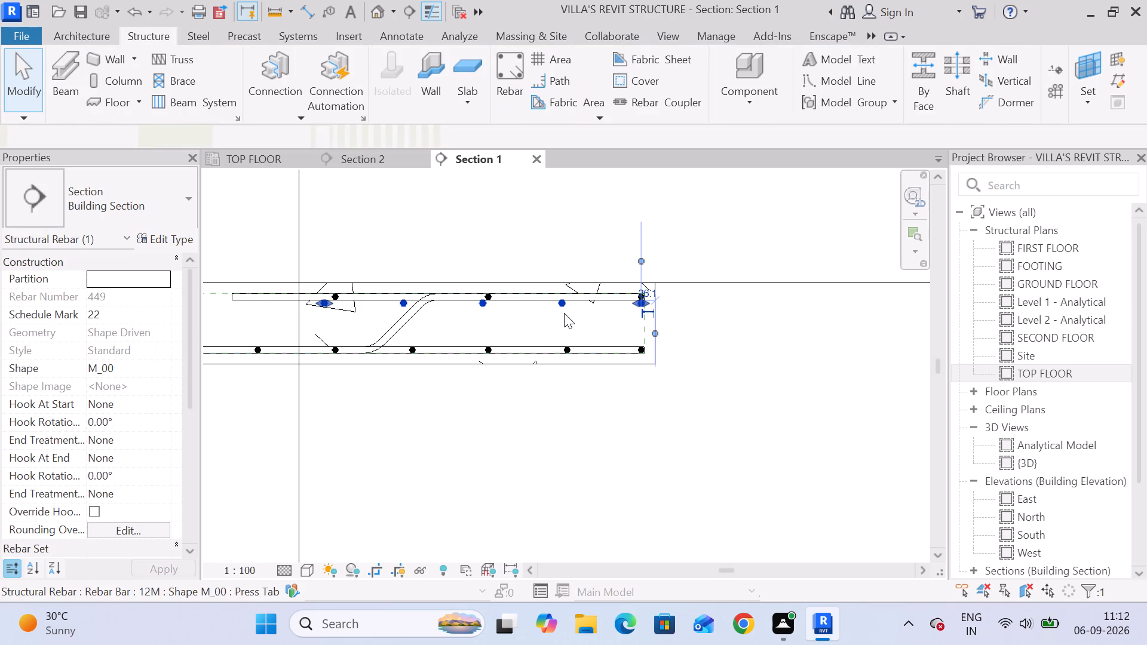
drag(329, 301, 440, 301)
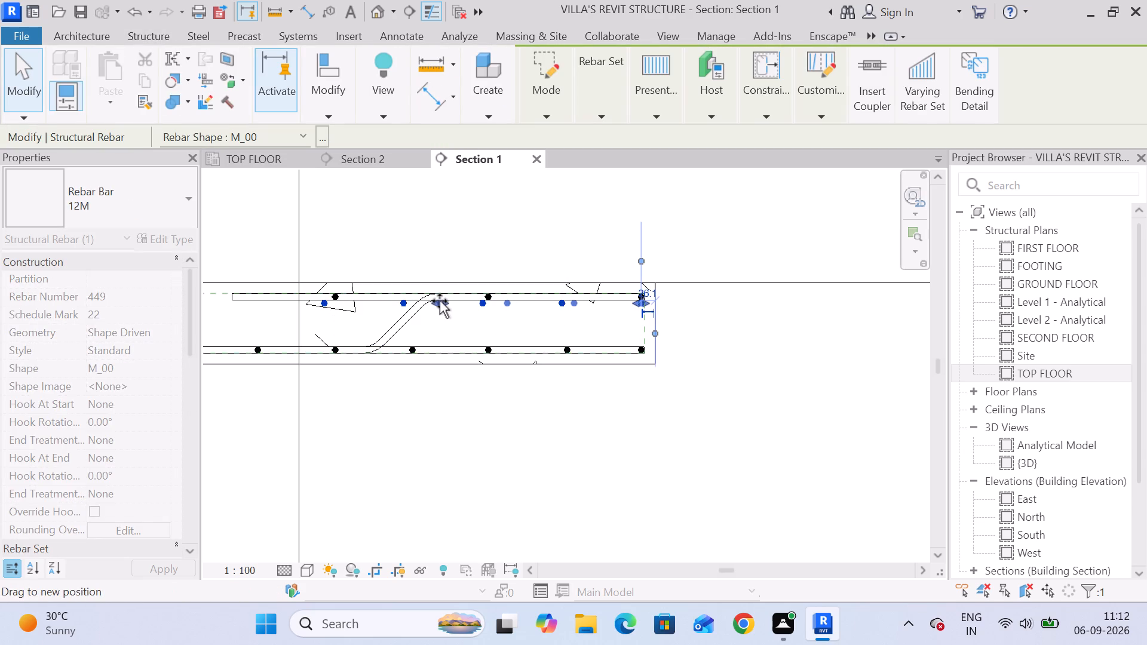
drag(440, 301, 435, 301)
Align the left-end top distribution set's outer bar with the straight bar's end and shorten the set to the cranked bar's upper bend.
scroll(440, 389, down, 3)
middle_drag(437, 391, 732, 355)
middle_drag(357, 402, 668, 395)
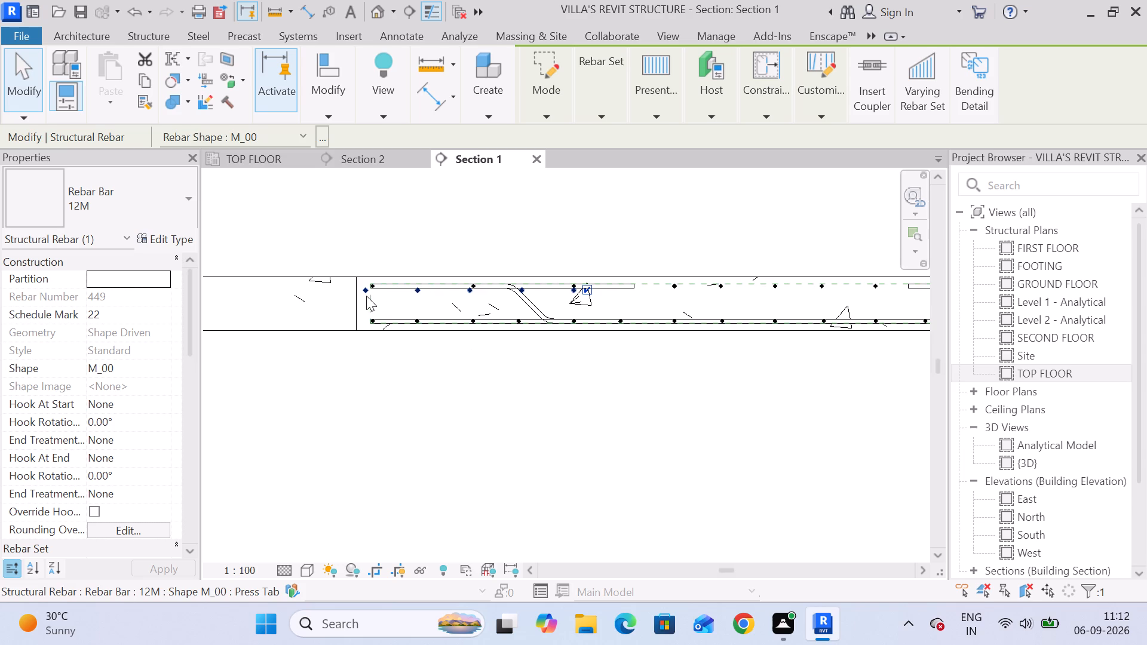
click(364, 296)
scroll(364, 296, up, 11)
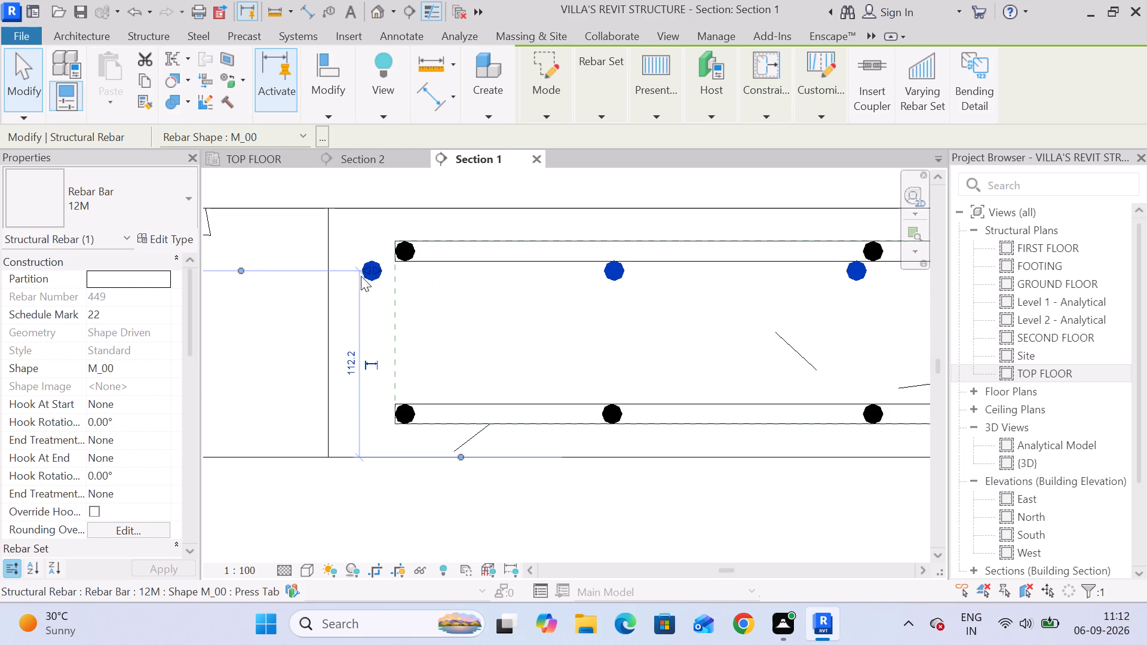
drag(366, 275, 400, 275)
scroll(436, 328, down, 5)
middle_drag(696, 349, 421, 348)
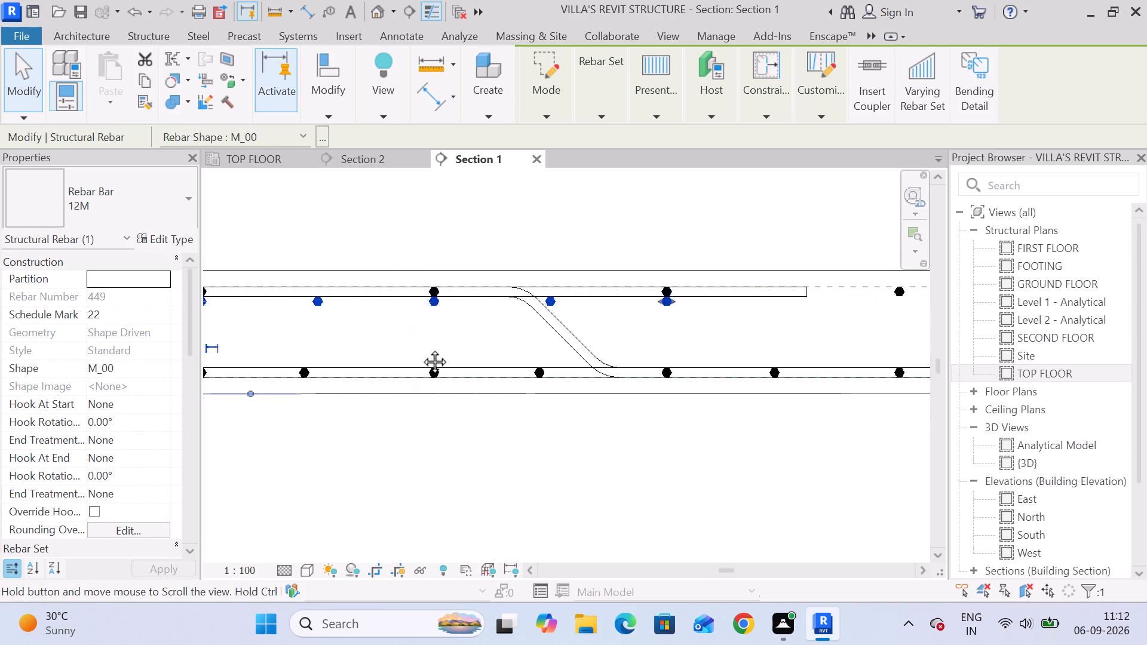
middle_drag(421, 348, 394, 348)
drag(581, 300, 433, 311)
scroll(472, 326, down, 5)
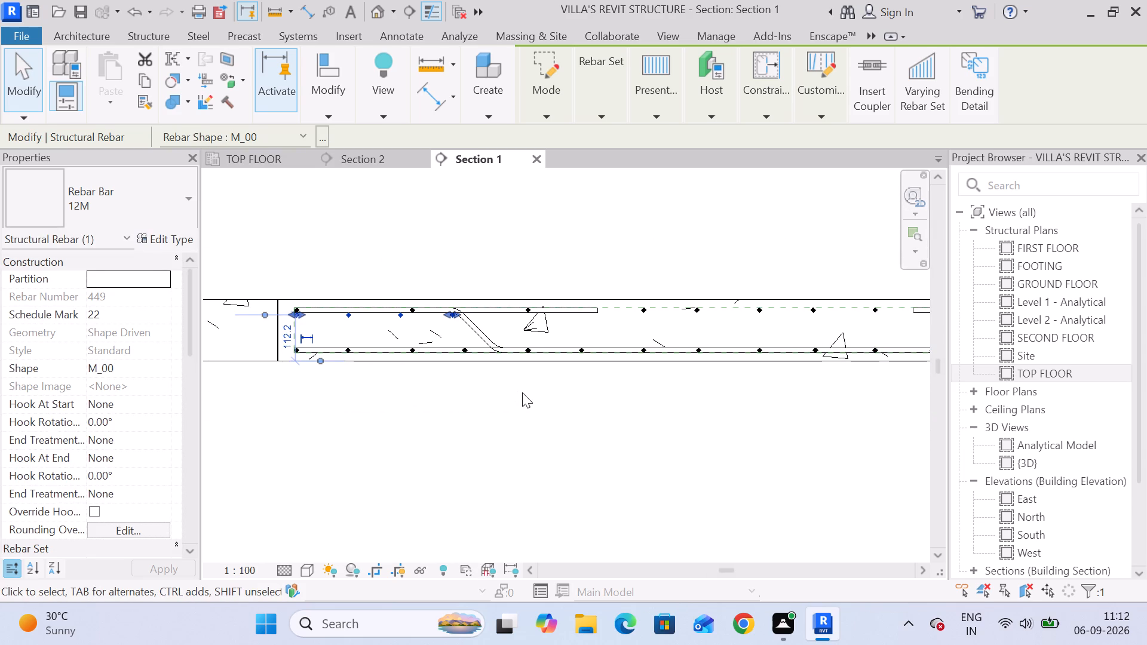
click(522, 392)
Shorten the left-end straight top bar so its inner end stops a little past the cranked bar's bend.
scroll(522, 389, down, 3)
click(500, 339)
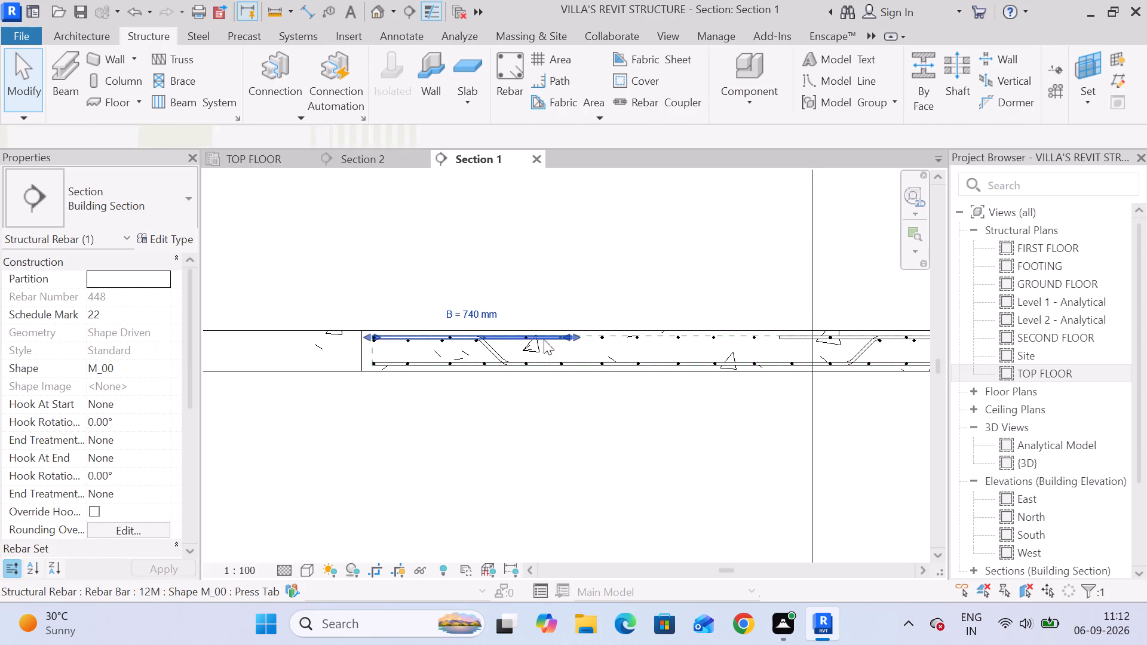
drag(562, 337, 519, 337)
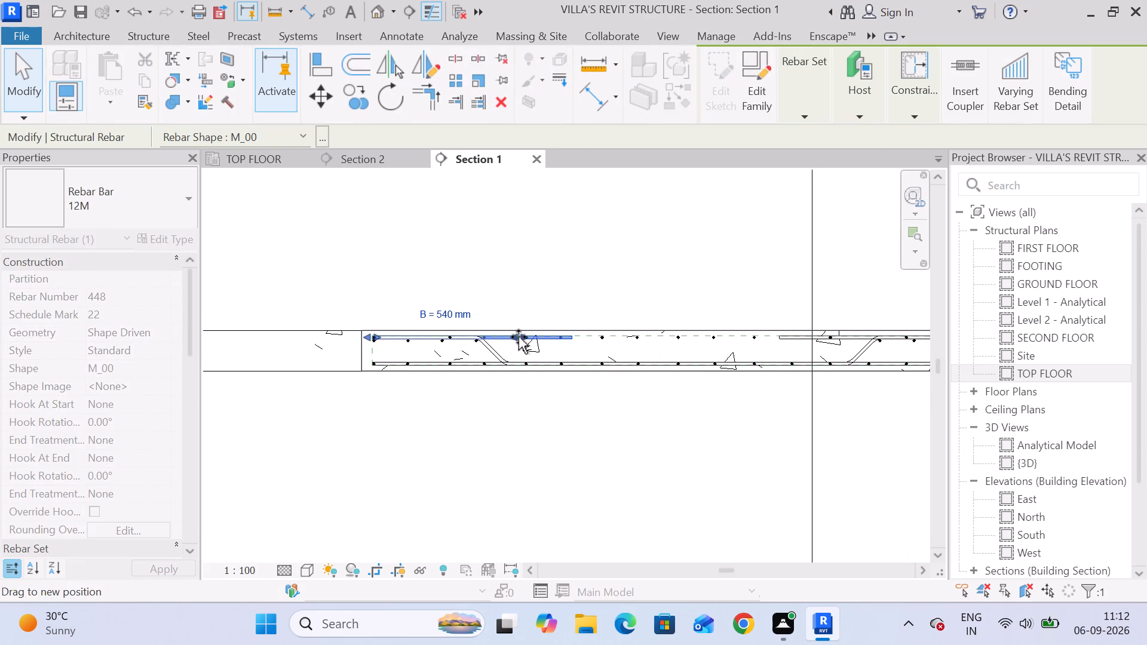
drag(519, 337, 525, 337)
Shorten the right-end straight top bar from its inner end until length B is about 570 mm.
middle_drag(687, 438, 269, 449)
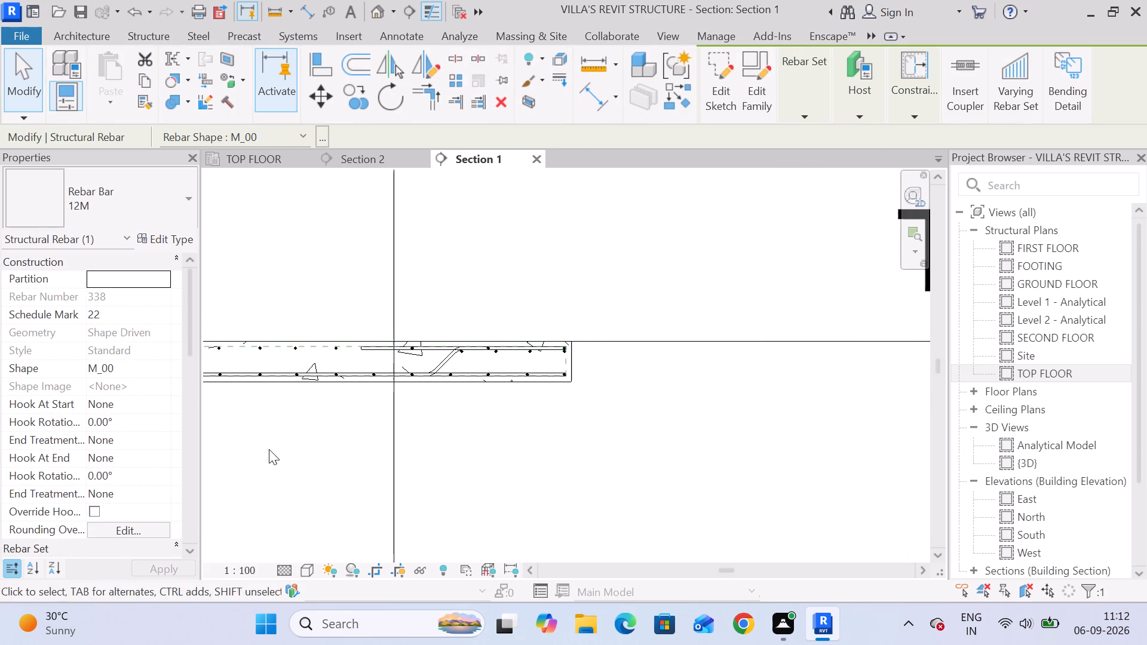
click(418, 349)
drag(363, 346, 392, 349)
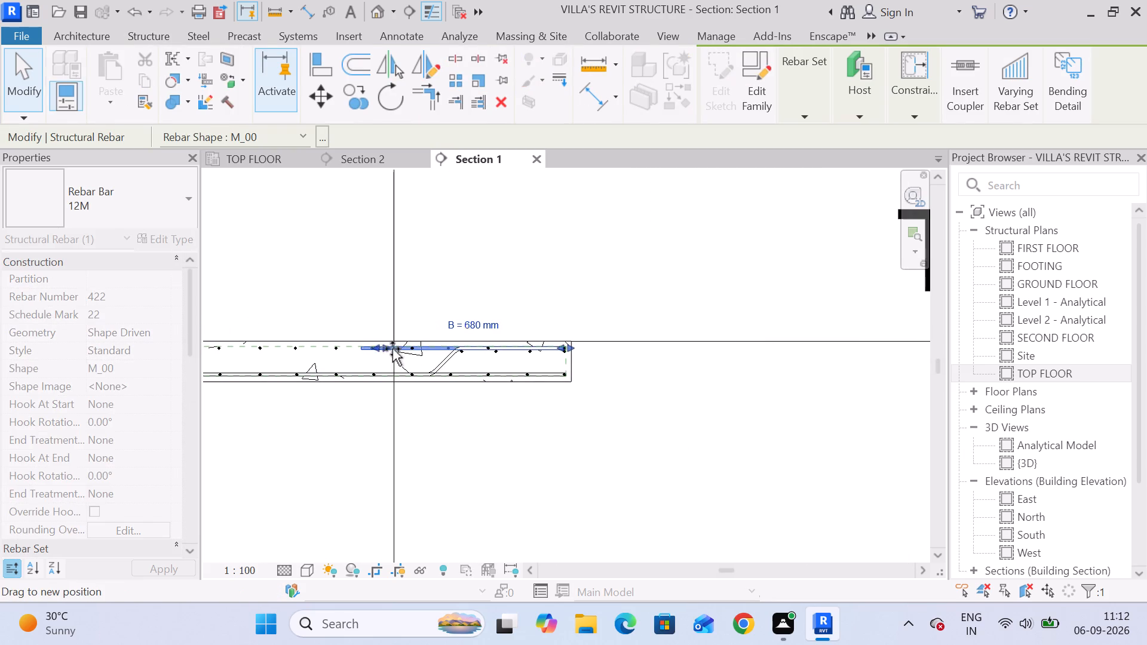
drag(392, 349, 411, 349)
scroll(411, 416, down, 1)
middle_drag(411, 416, 616, 391)
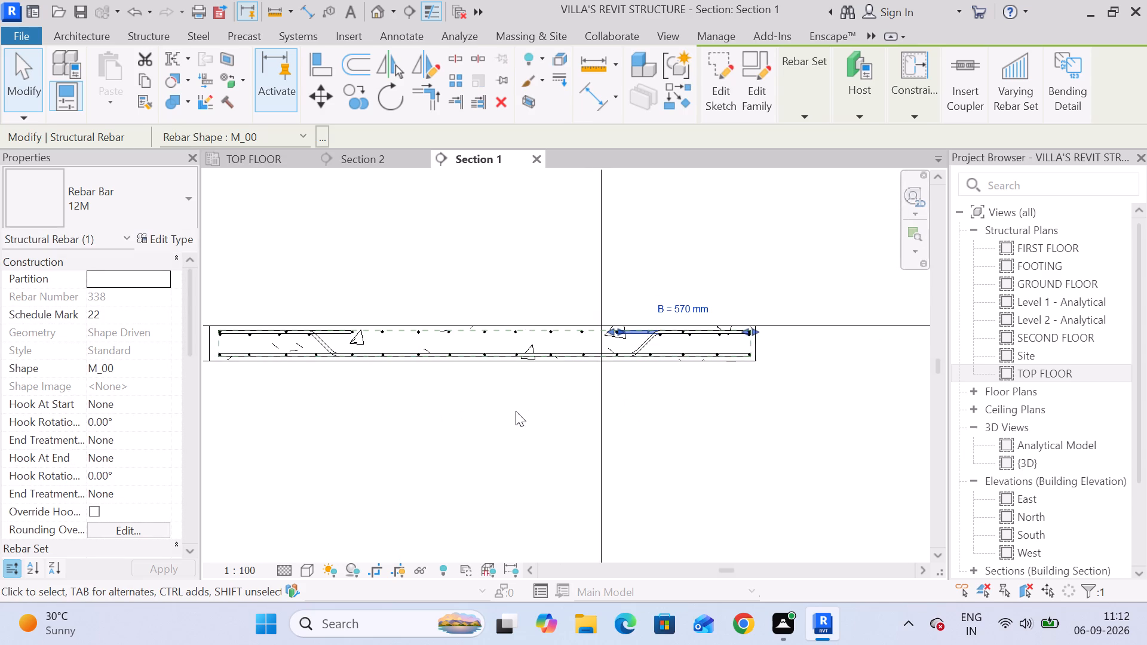
click(515, 411)
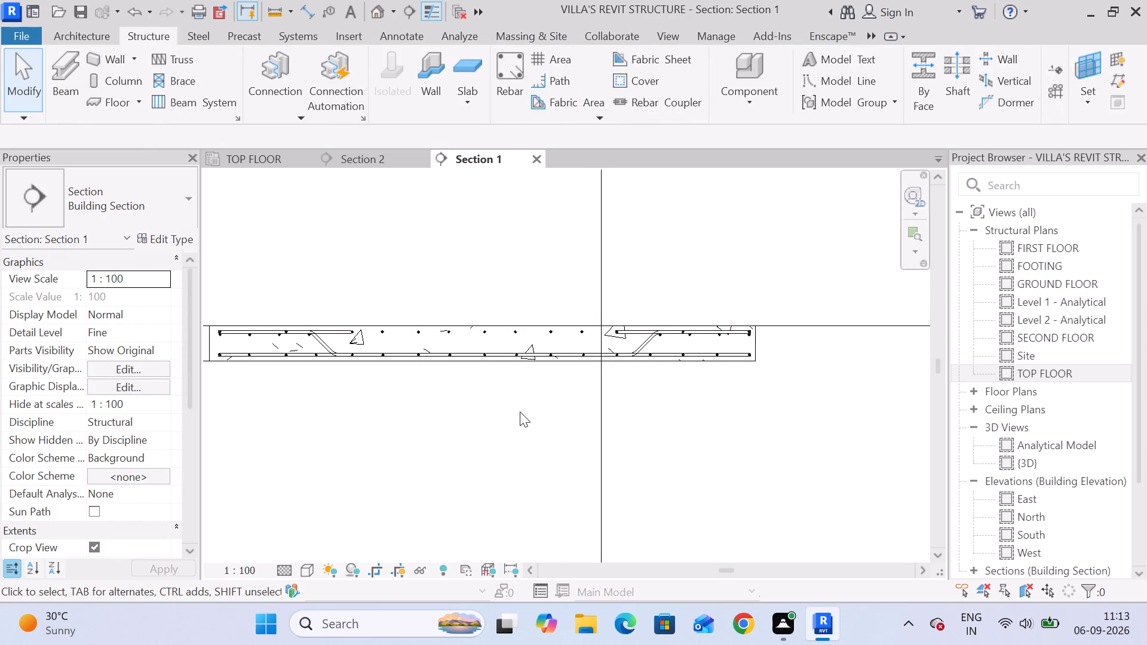
In Section 2, shift the left-end crank of the cranked bar inward until length B is about 400 mm and C about 140 mm.
click(641, 345)
click(382, 161)
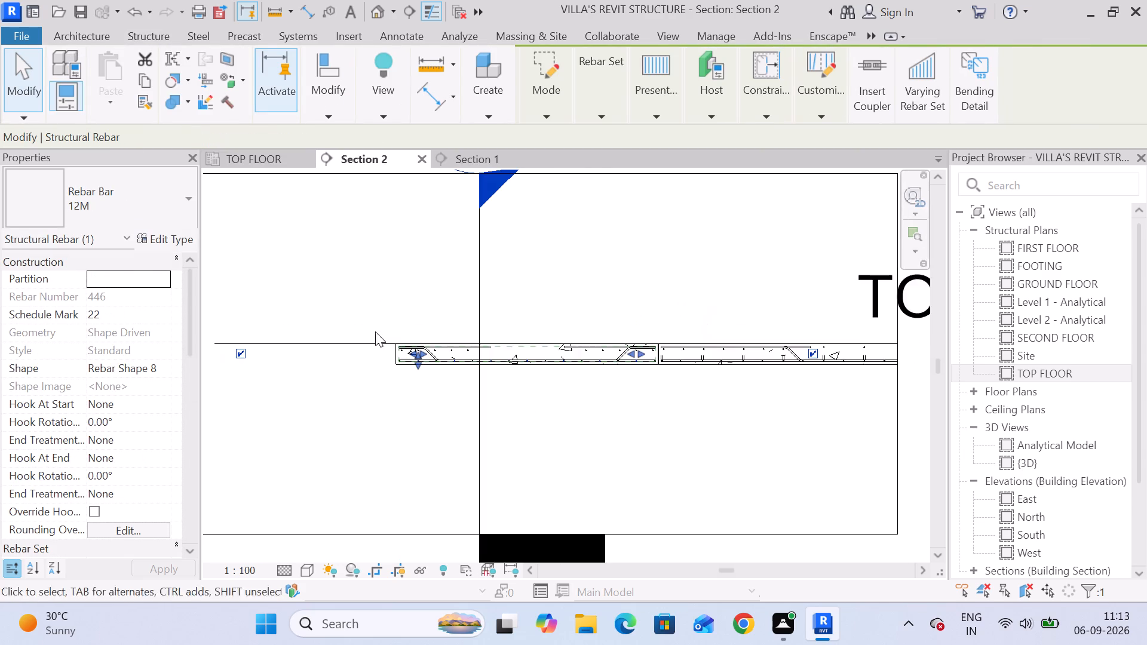
scroll(438, 362, up, 6)
scroll(426, 413, down, 3)
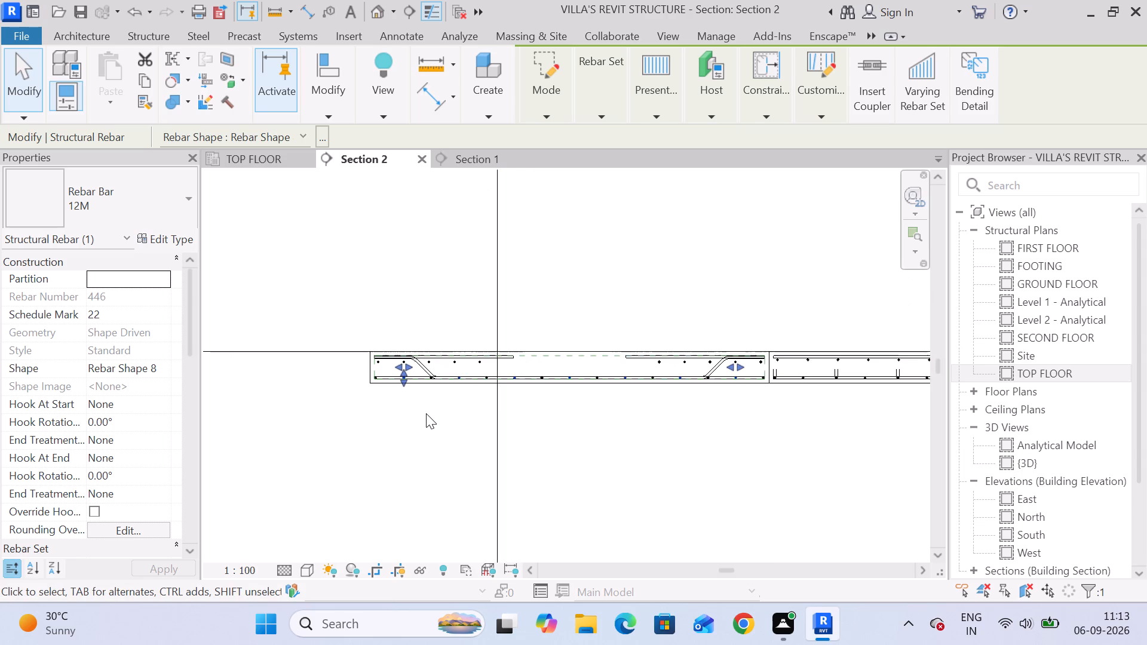
middle_drag(426, 413, 408, 413)
click(401, 403)
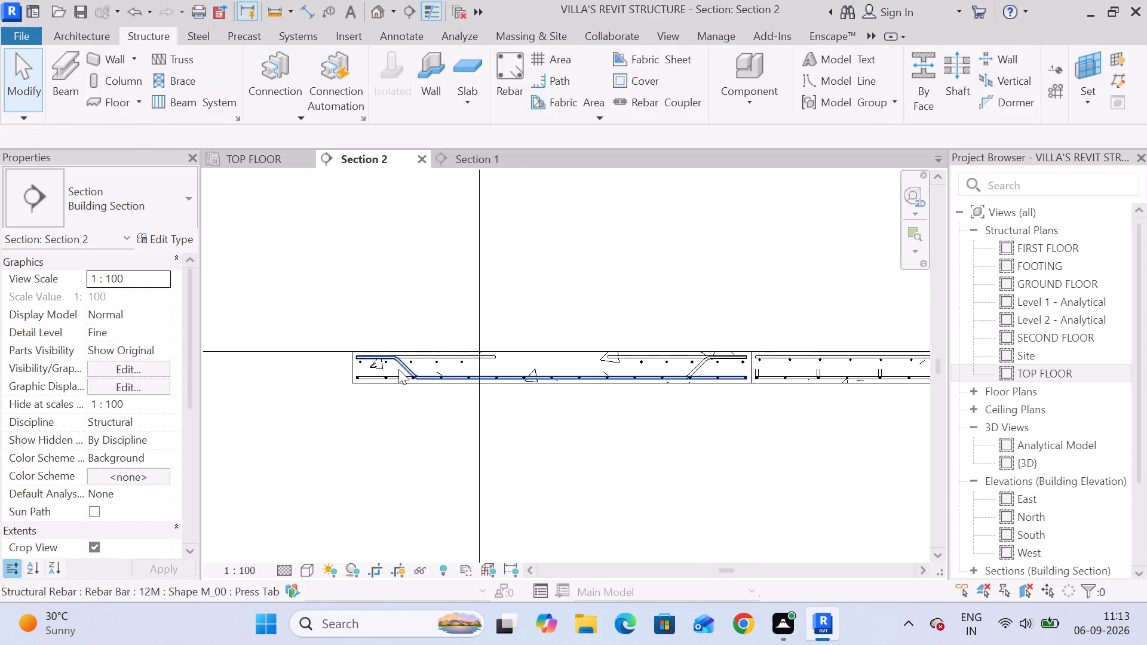
click(401, 367)
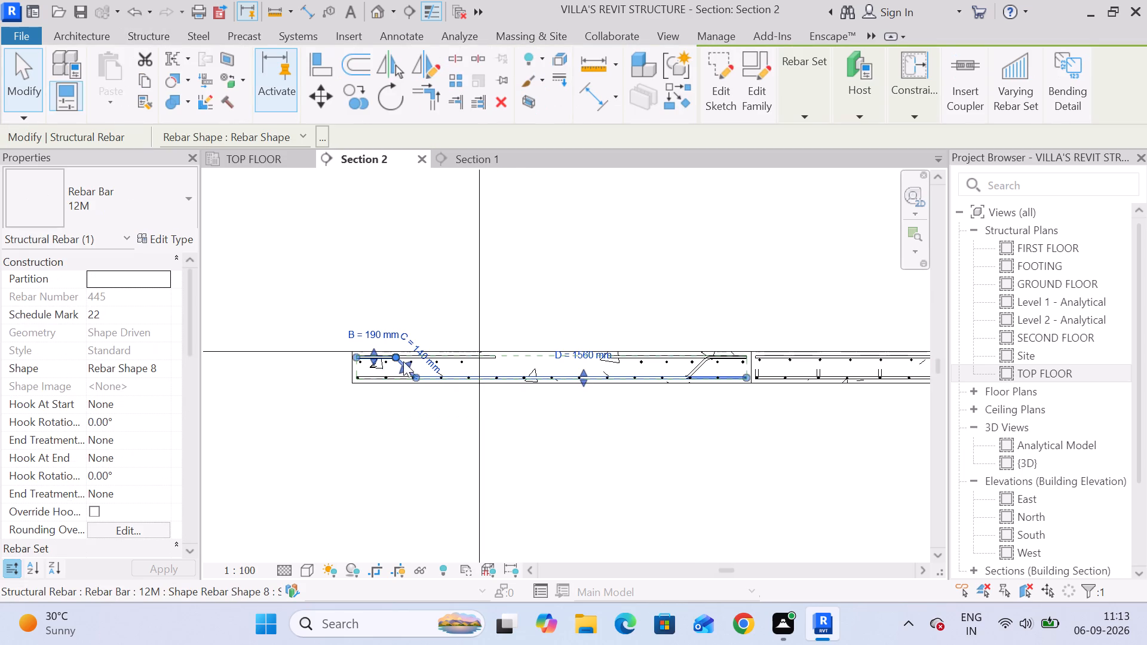
drag(403, 361, 444, 361)
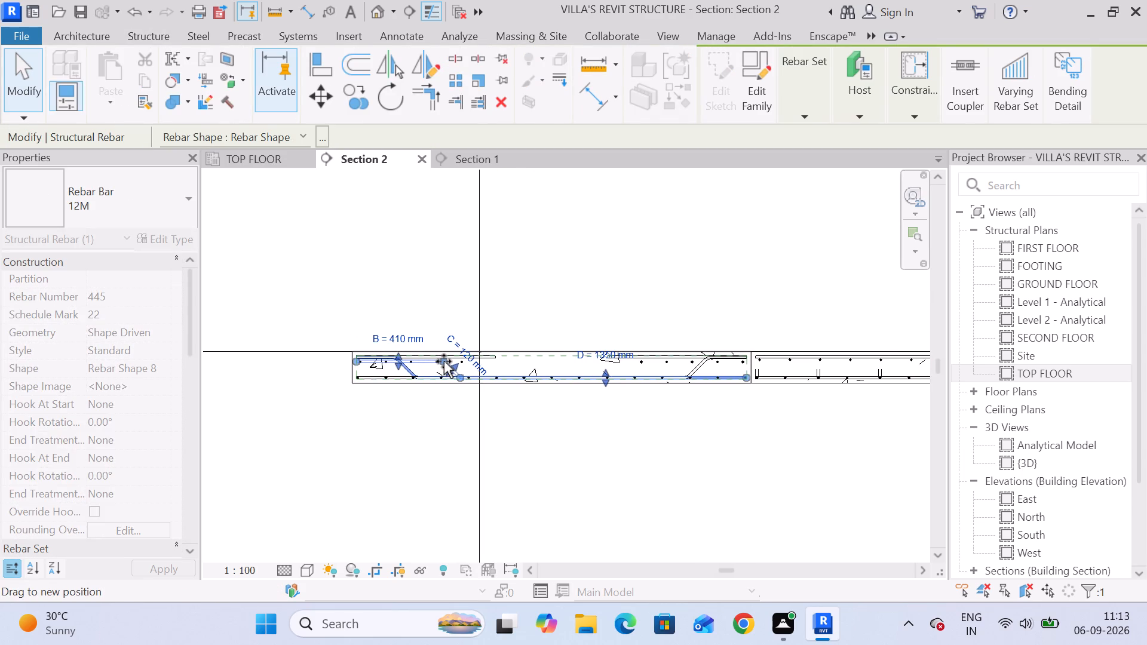
drag(444, 361, 446, 362)
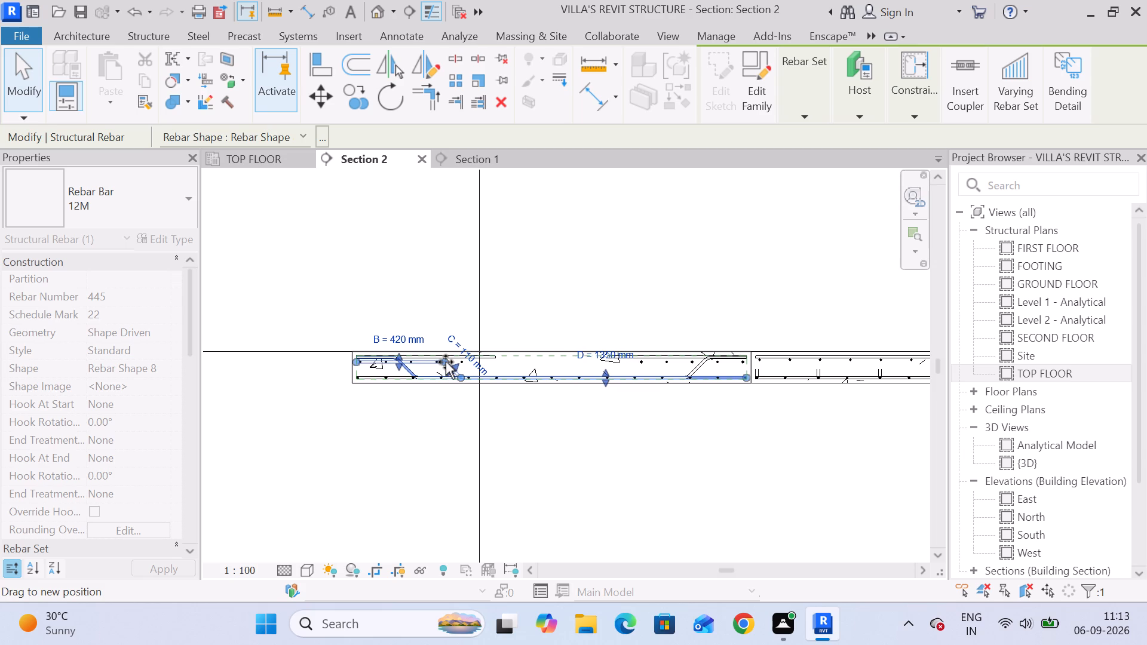
drag(446, 362, 446, 360)
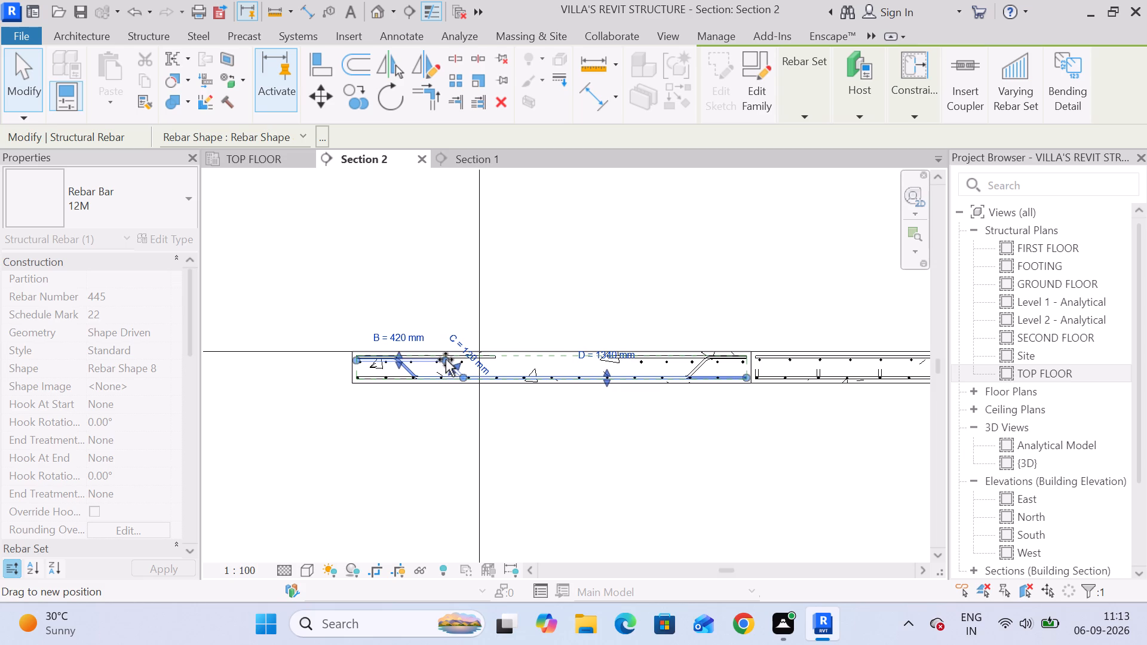
drag(446, 360, 441, 356)
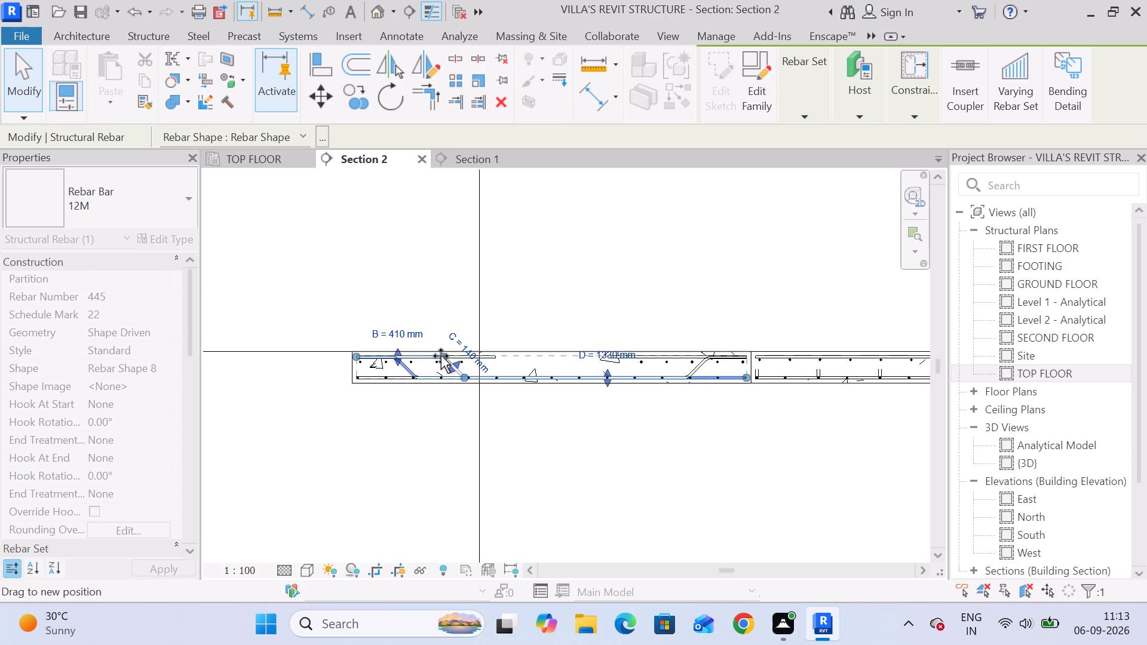
drag(441, 356, 440, 356)
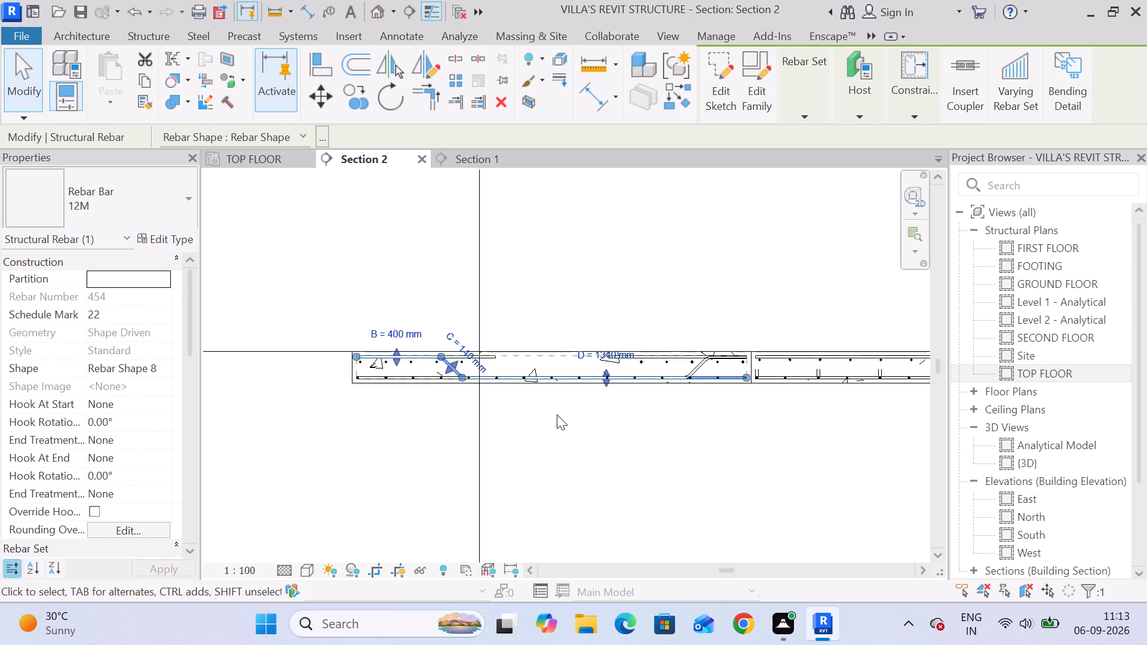
Shift the right-end crank of the other cranked bar inward until its length B is about 400 mm.
middle_drag(671, 426, 619, 448)
click(636, 435)
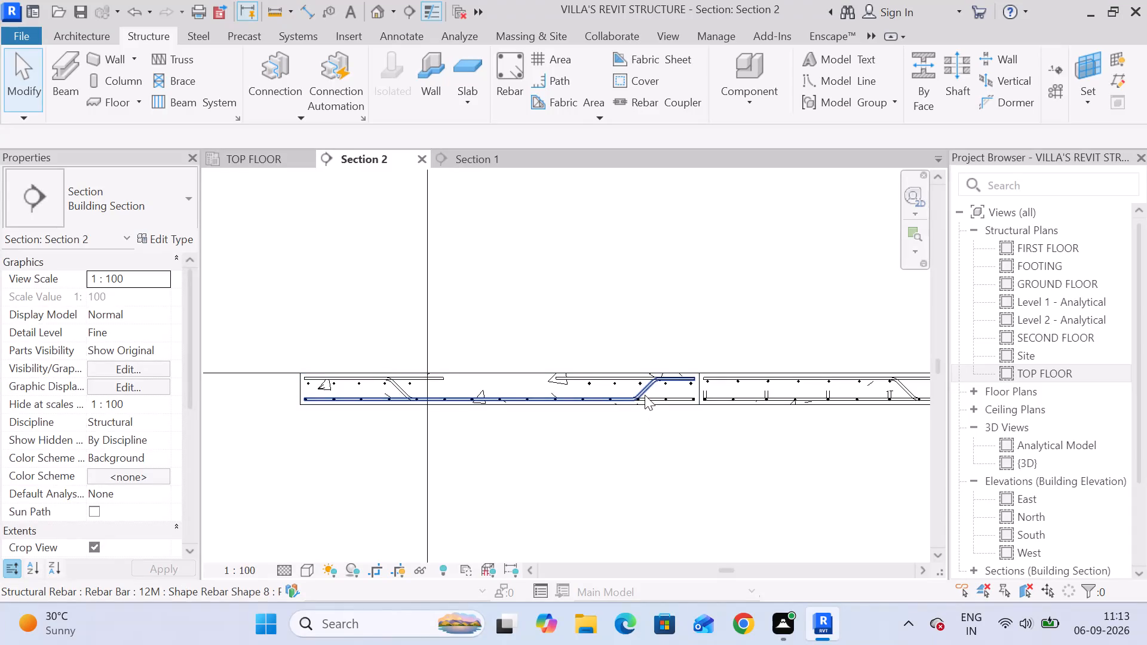
click(645, 392)
click(639, 428)
click(642, 394)
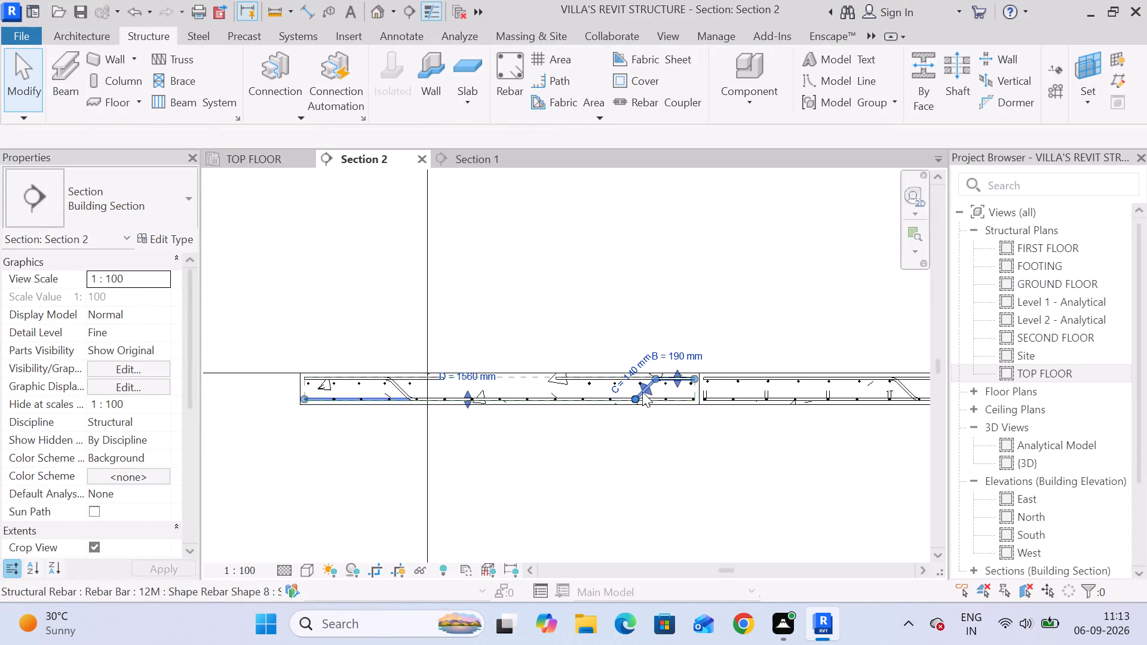
drag(642, 385, 625, 386)
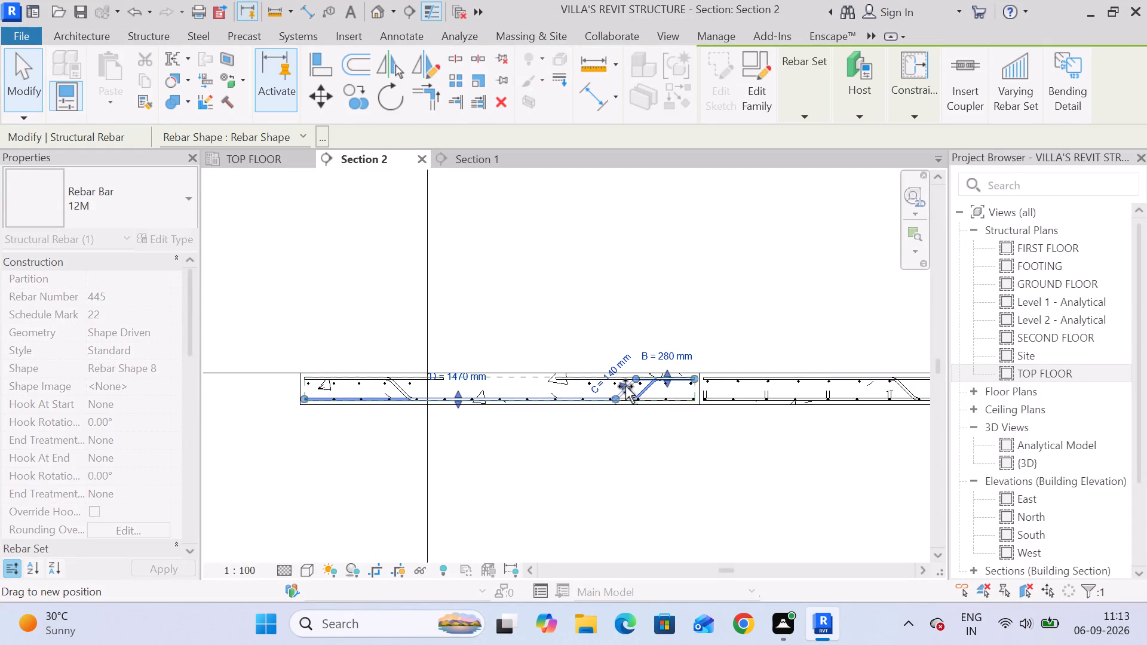
drag(625, 386, 615, 388)
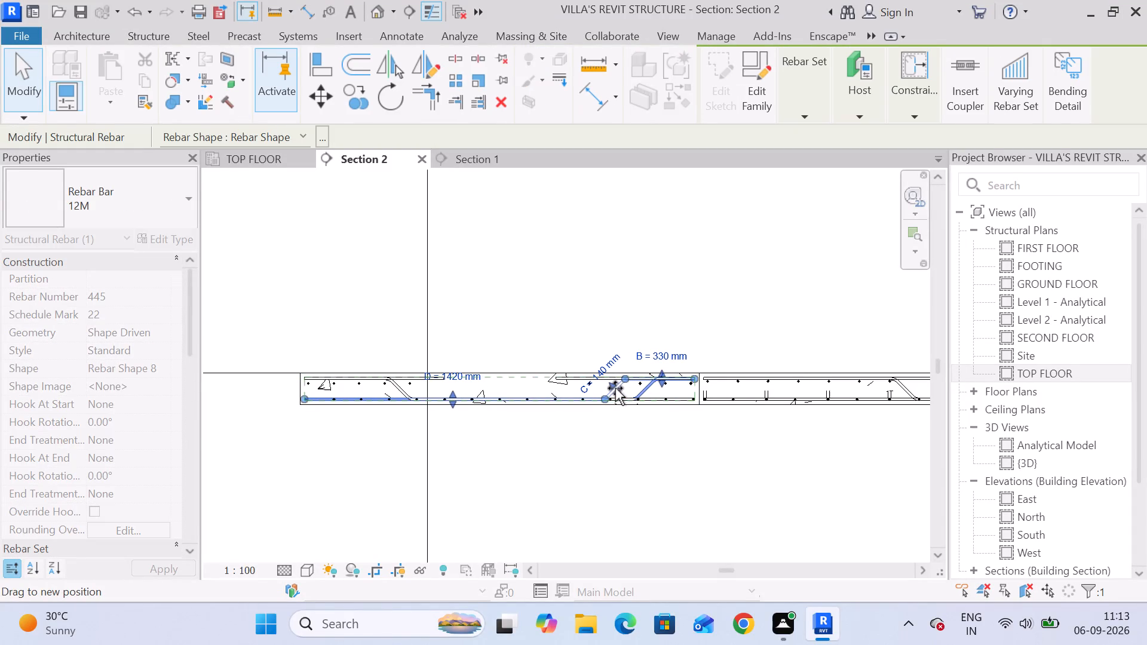
drag(615, 388, 599, 391)
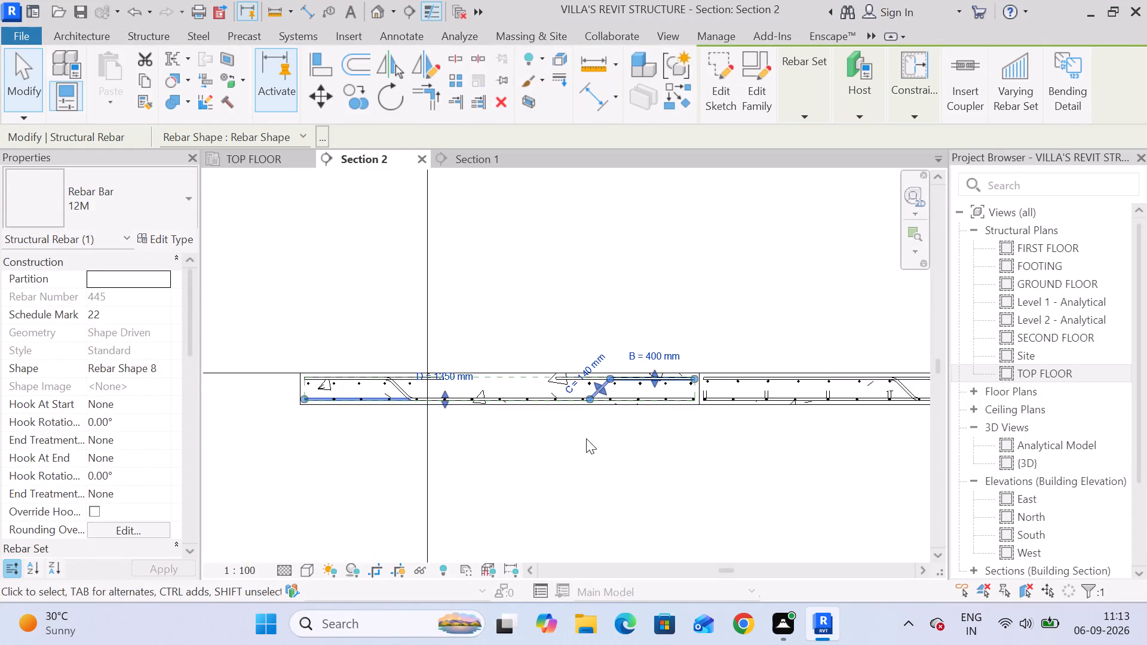
Shorten the right-end straight top bar so its inner end stops a little past the cranked bar's lower bend.
click(584, 439)
click(577, 383)
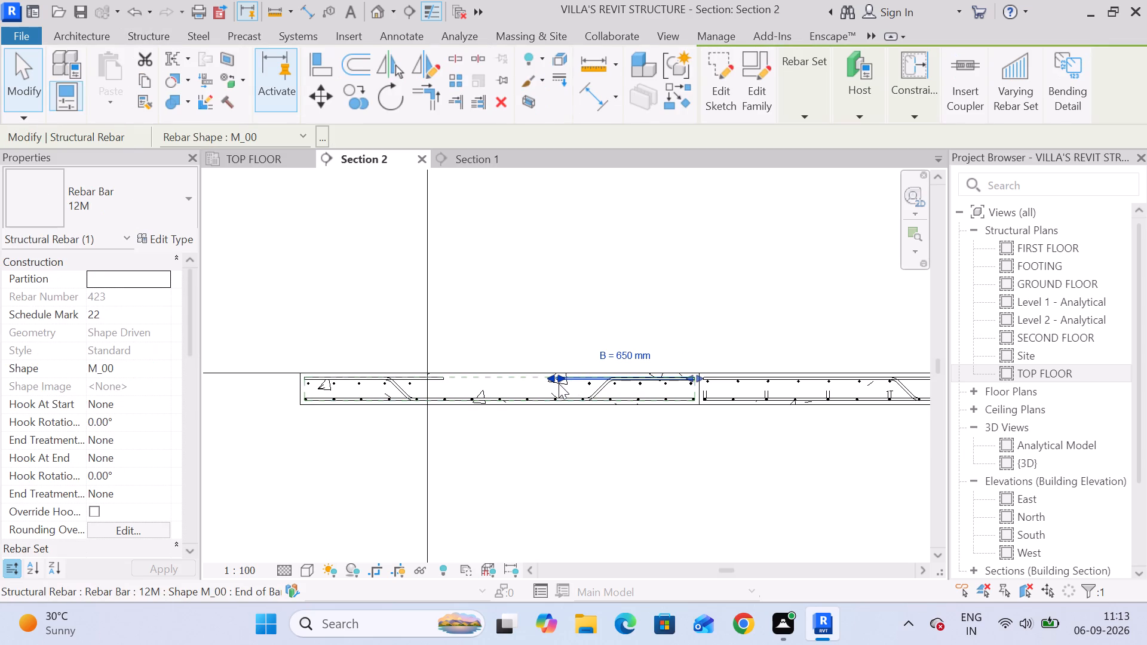
drag(558, 380, 581, 376)
Shorten the left-end straight top bar so its inner end stops a little past the cranked bar's lower bend.
click(414, 379)
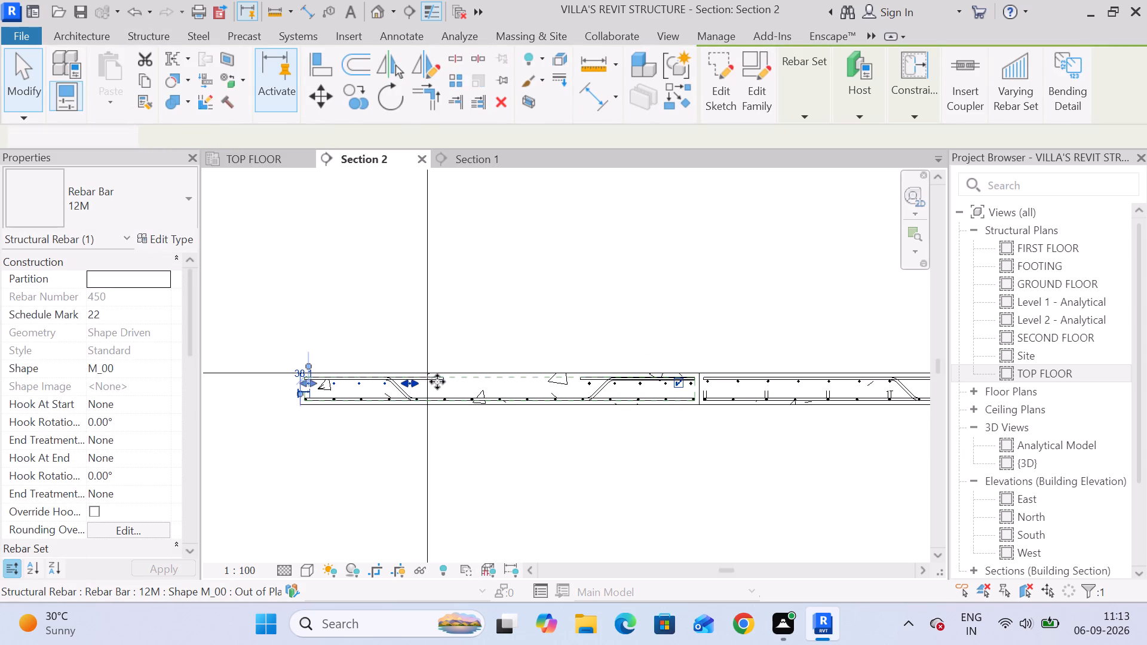
click(437, 382)
drag(433, 376, 416, 377)
Shorten the right-end top distribution bar set so its inner bar stops at the cranked bar's upper bend.
scroll(652, 401, up, 10)
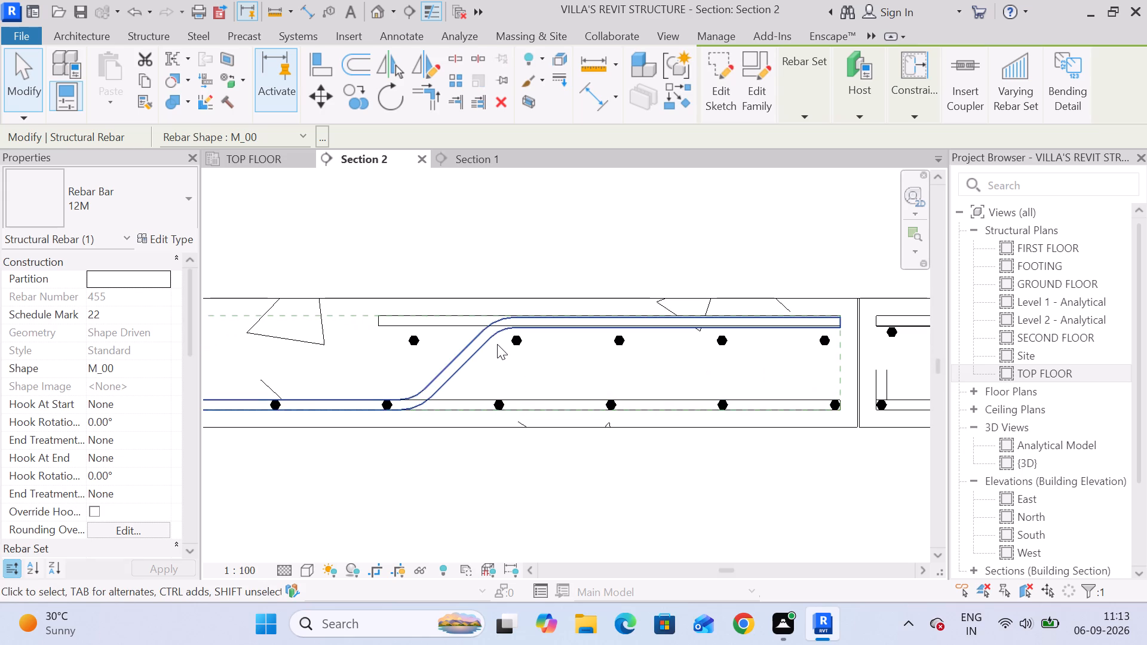
click(507, 345)
drag(415, 335, 473, 344)
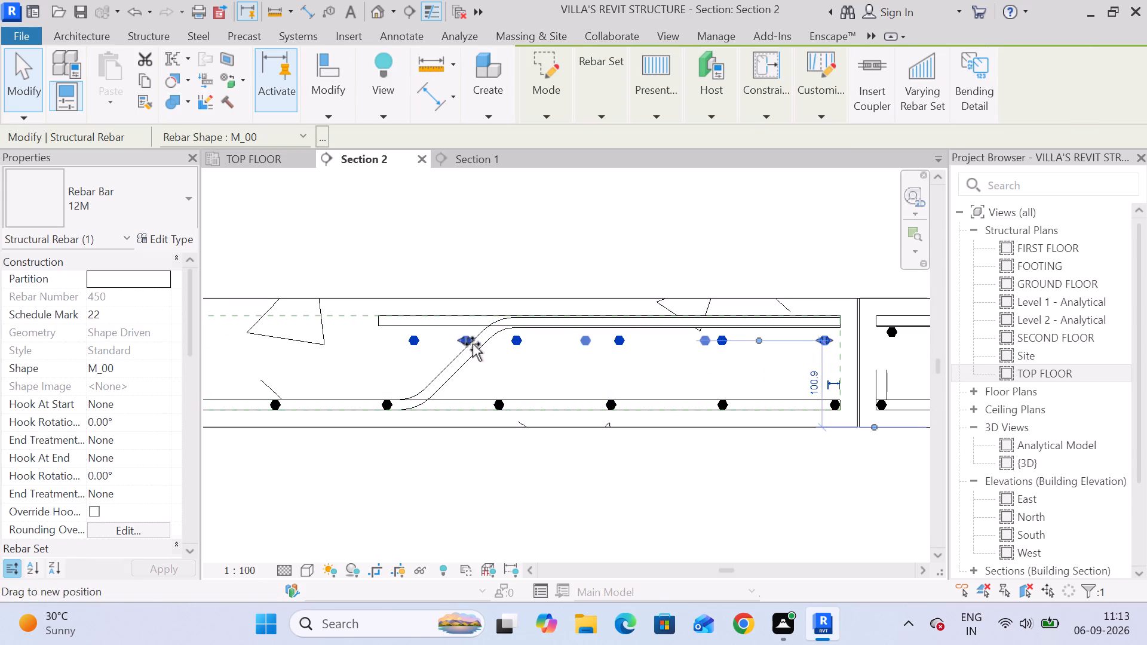
drag(473, 344, 507, 344)
Raise the right-end top distribution set against the cranked bar's underside and extend its outer bar to the top bar's outer end.
key(Up)
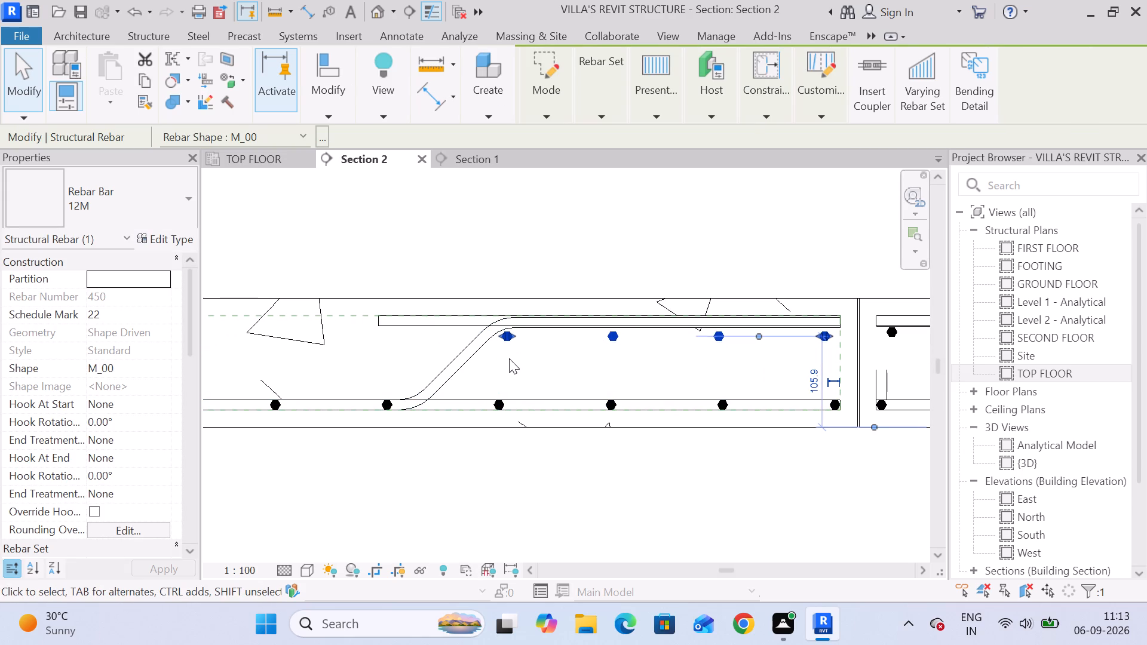
key(Up)
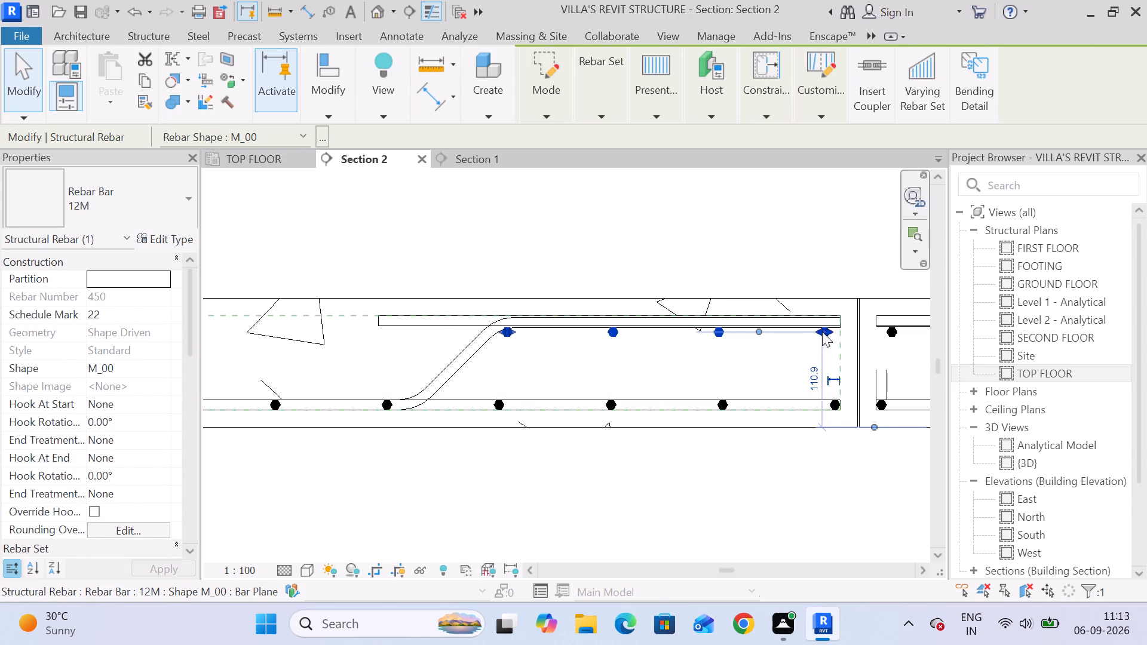
drag(823, 331, 839, 330)
click(510, 332)
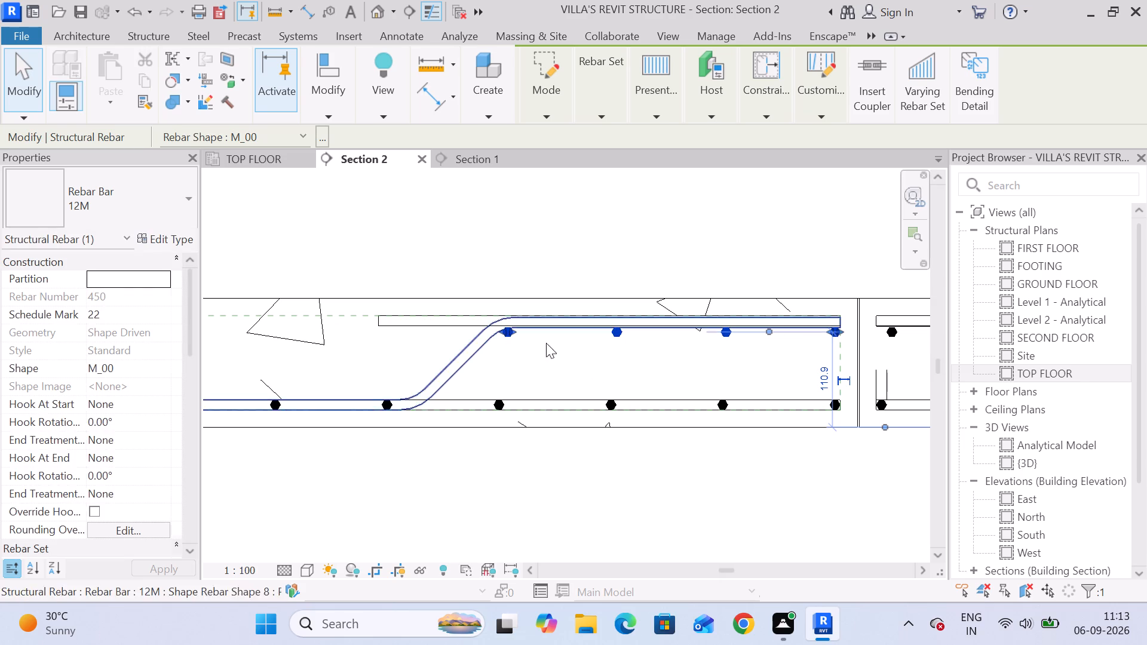
scroll(851, 324, up, 7)
scroll(833, 345, down, 12)
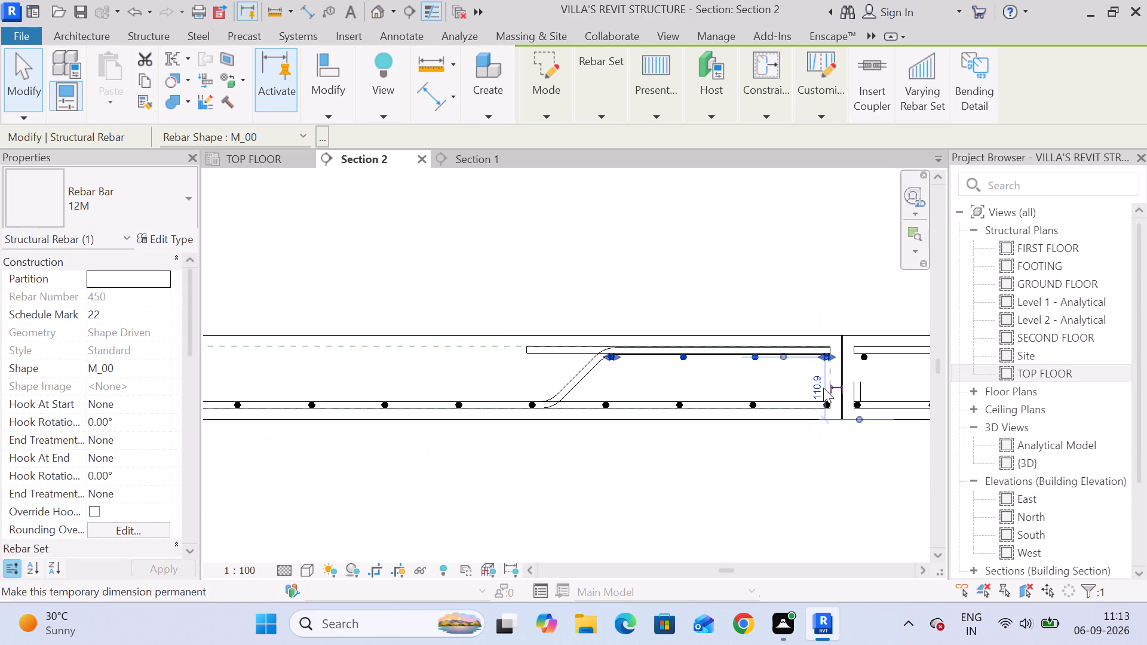
scroll(823, 388, down, 3)
click(477, 463)
Nudge the left-end top distribution set up against the straight top bar and outward until its outer bar meets that bar's end.
click(455, 441)
scroll(440, 373, up, 6)
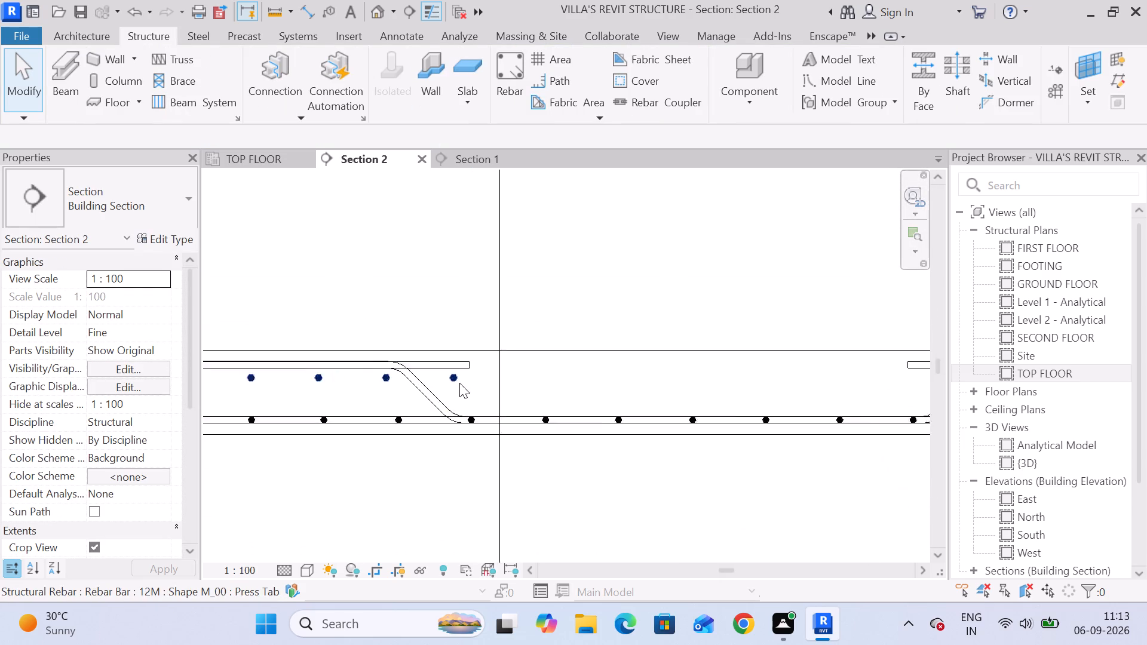
scroll(459, 383, up, 2)
middle_drag(469, 389, 761, 353)
click(335, 338)
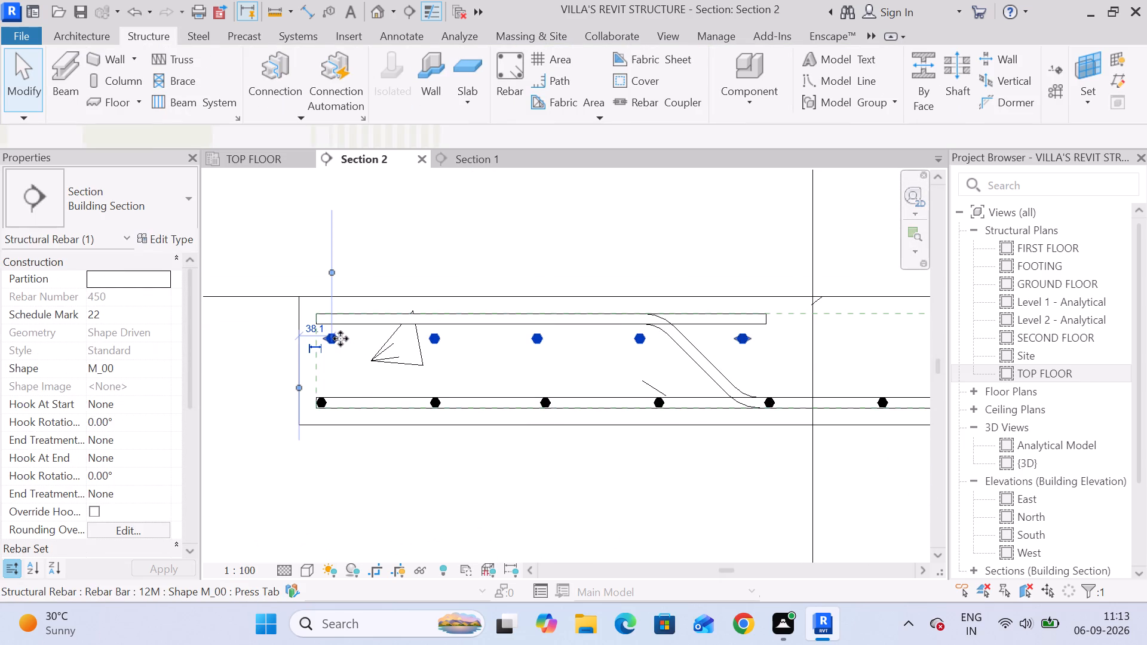
key(Up)
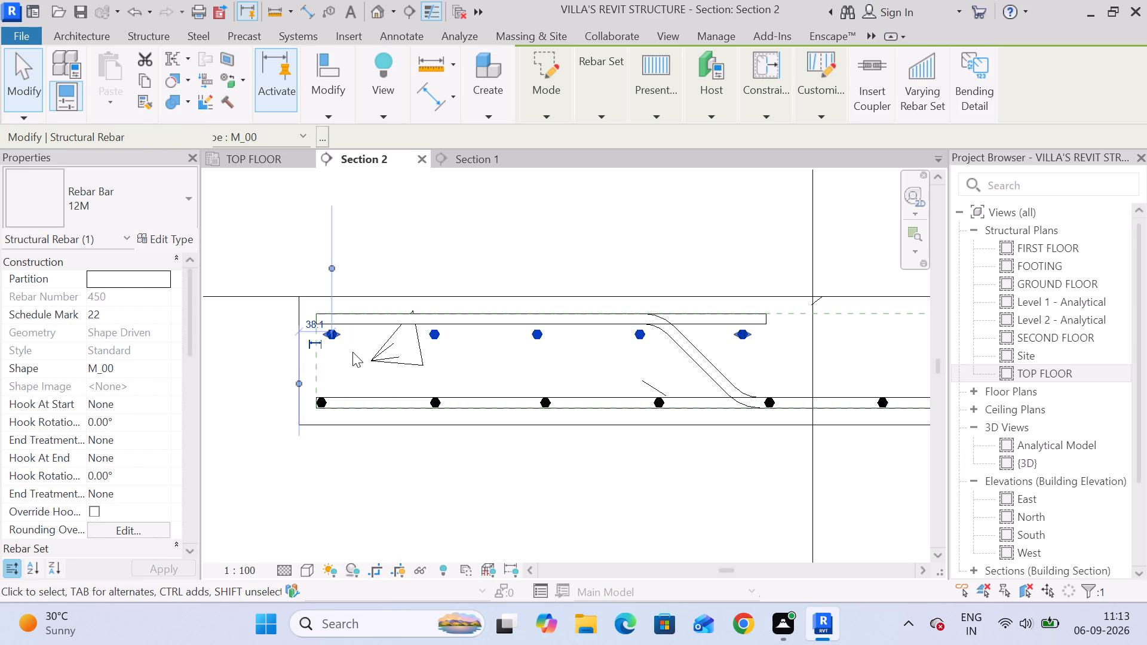
key(Up)
scroll(336, 325, up, 7)
key(Up)
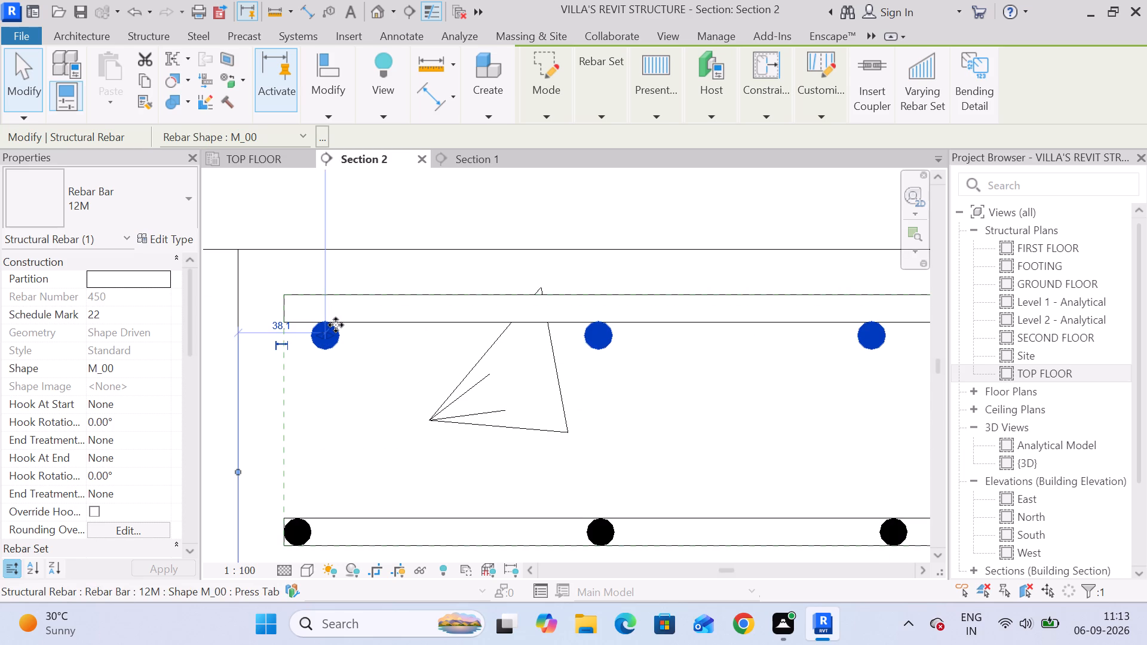
key(Left)
key(Left)
key(Left)
key(Left)
key(Left)
key(Left)
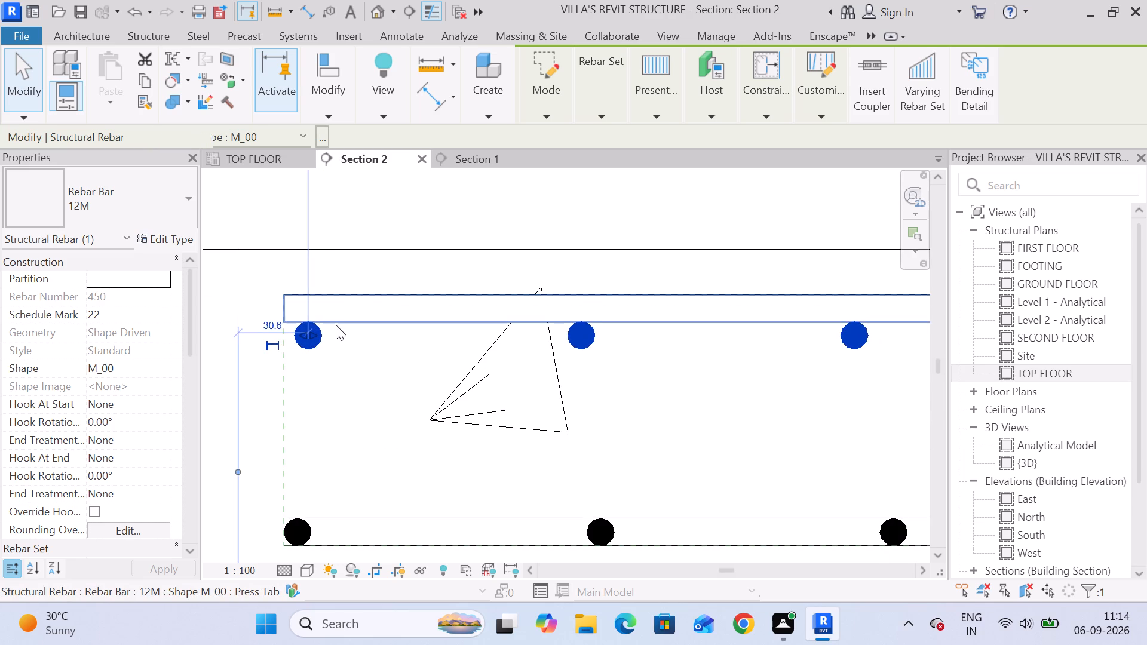
key(Left)
key(Left)
key(Left)
key(Left)
Shorten the left-end top distribution set so its inner bar stops at the cranked bar's upper bend.
scroll(352, 331, down, 4)
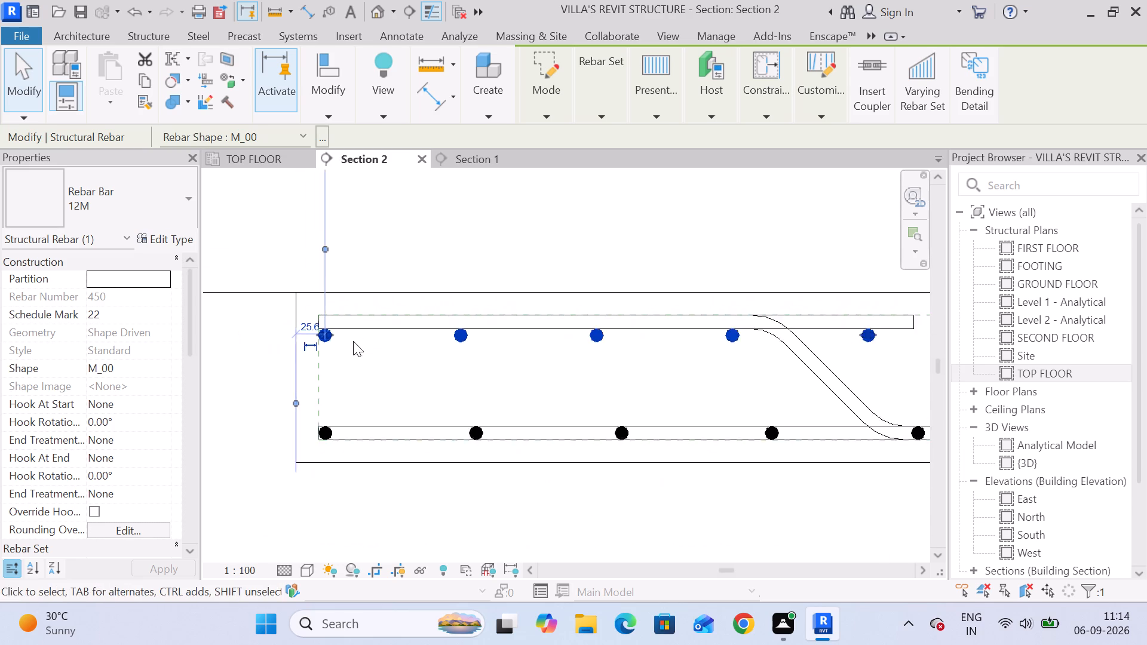
scroll(353, 341, down, 6)
drag(612, 332, 567, 335)
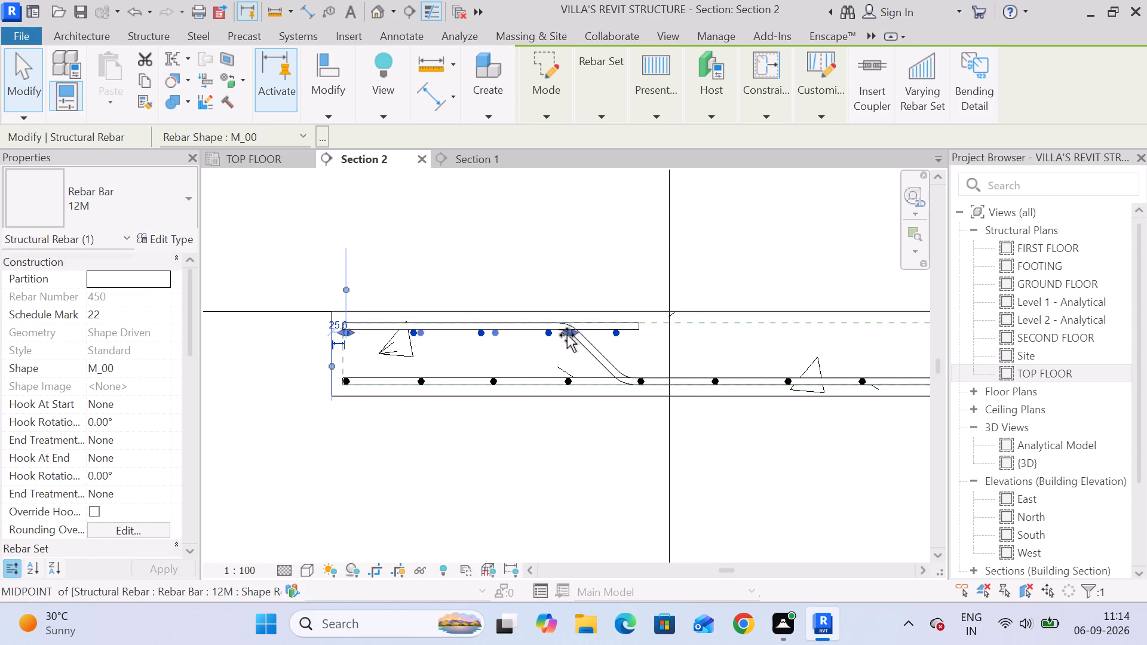
drag(567, 335, 566, 335)
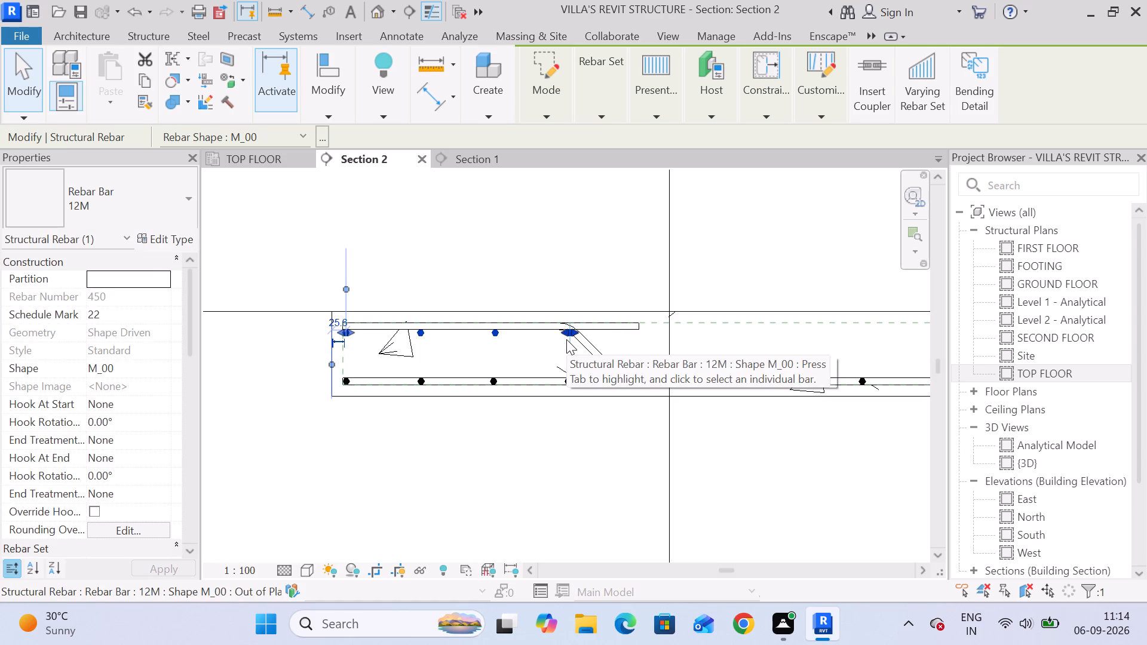
click(587, 454)
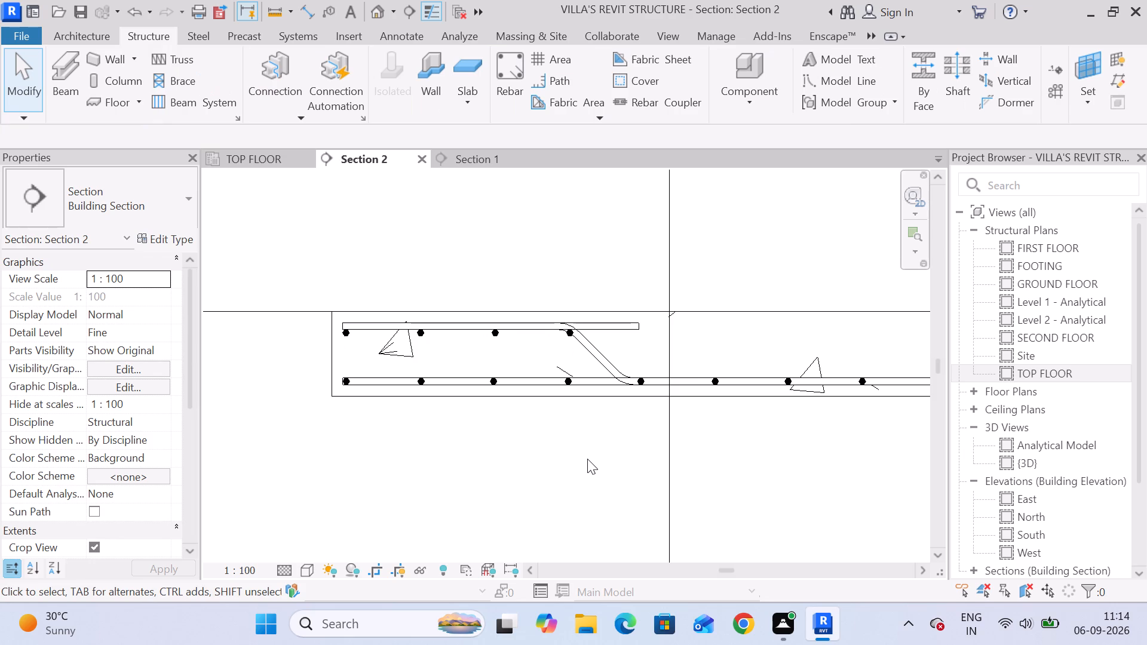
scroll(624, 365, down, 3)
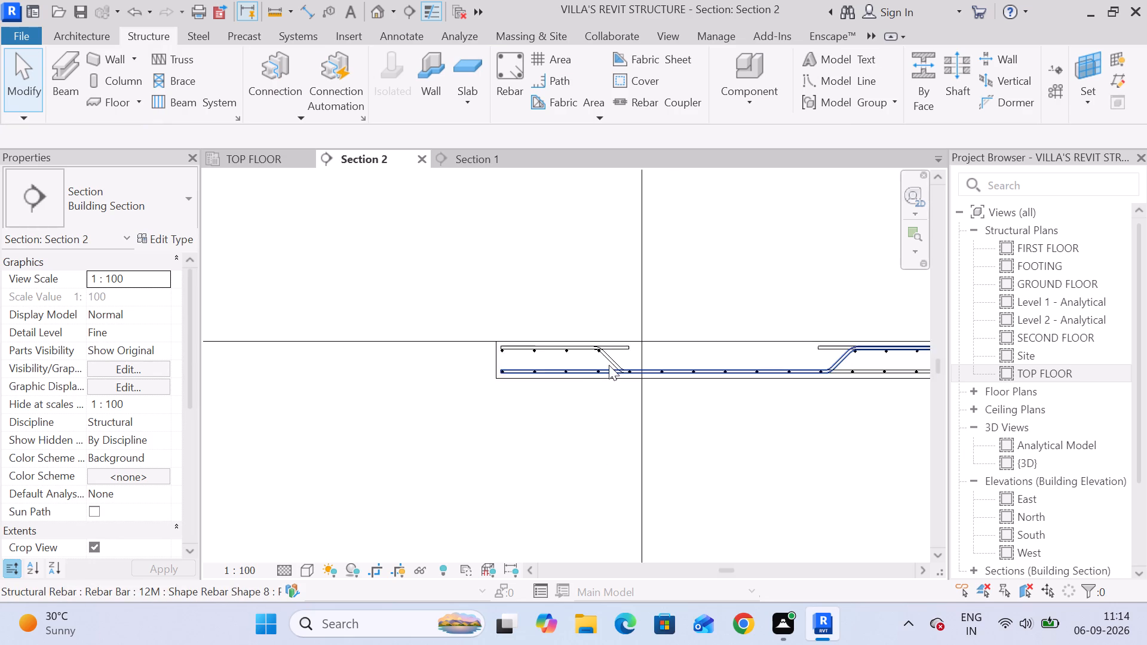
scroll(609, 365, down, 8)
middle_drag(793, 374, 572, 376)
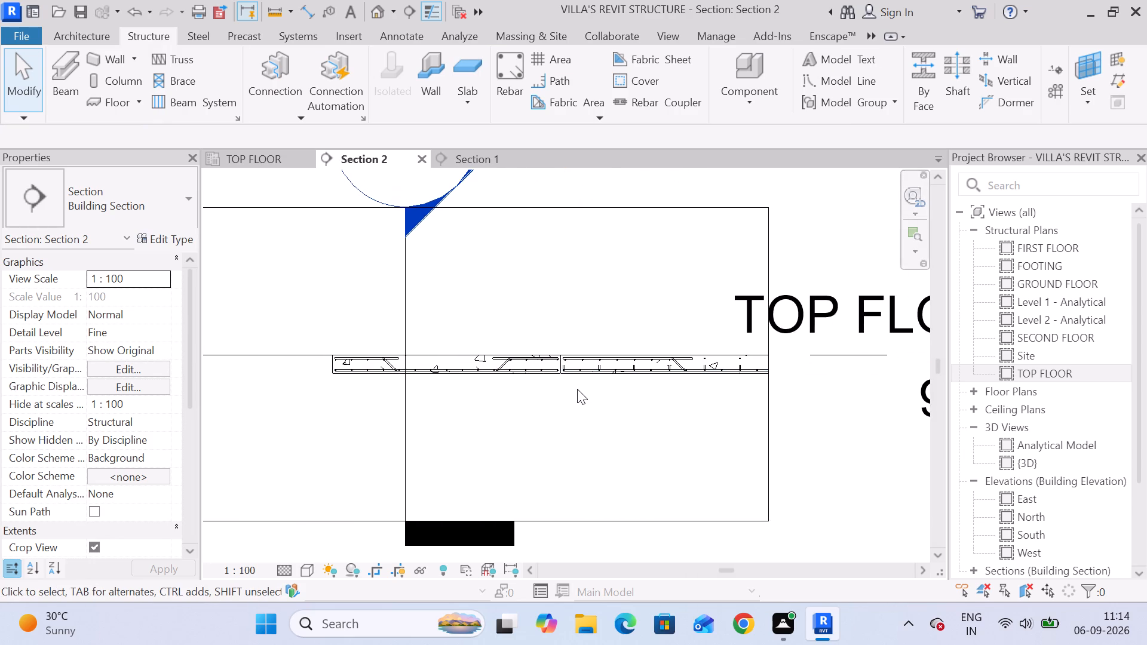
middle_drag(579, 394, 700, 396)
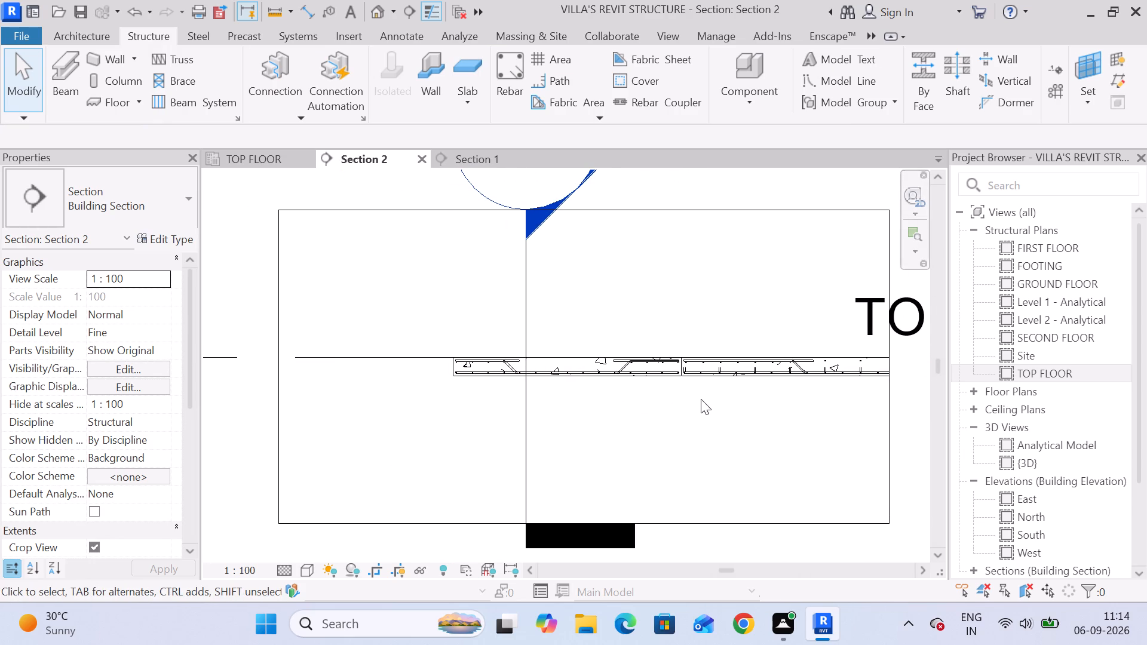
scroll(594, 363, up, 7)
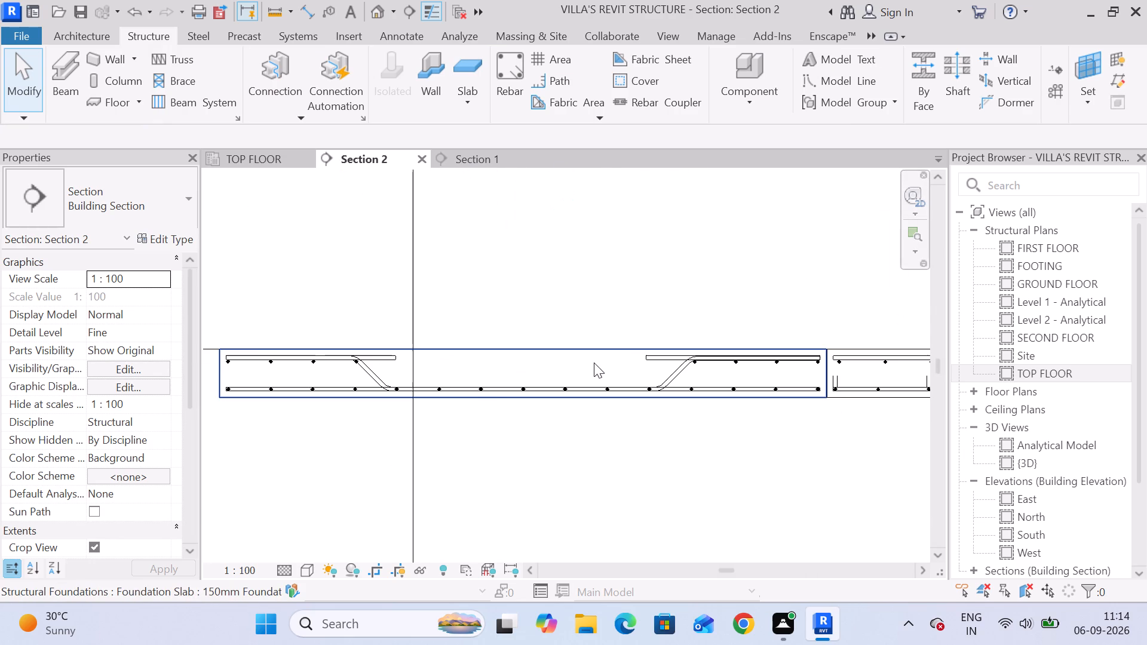
Review the small panel's cranked, straight and distribution bars in Section 2 and Section 1.
click(667, 375)
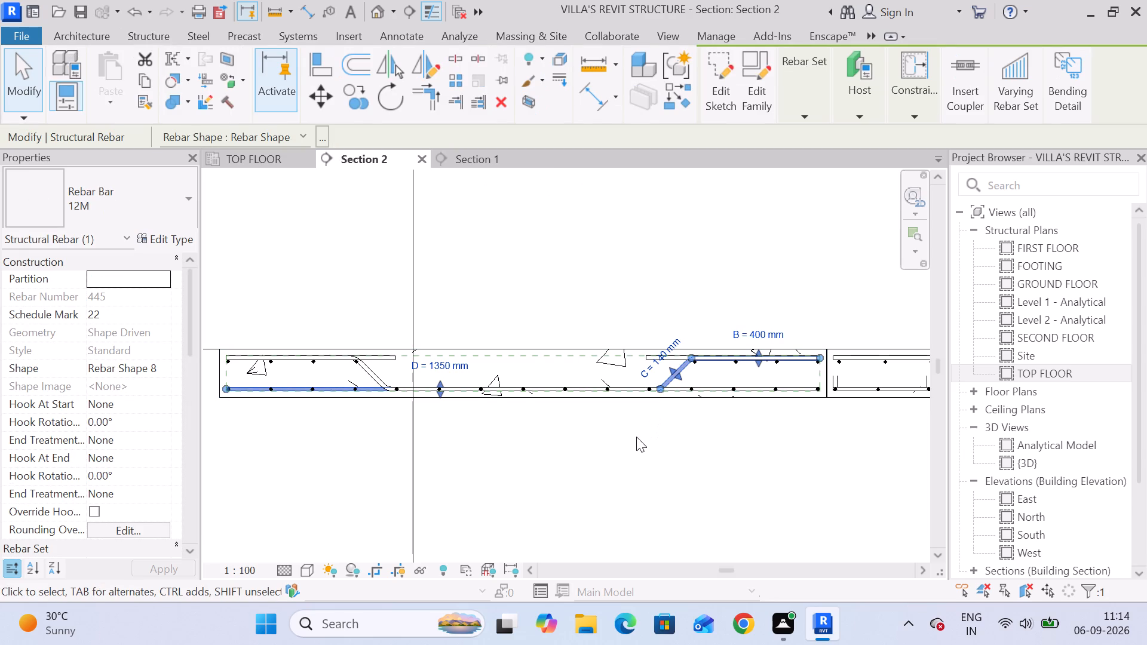
middle_drag(633, 441, 679, 411)
scroll(679, 411, down, 3)
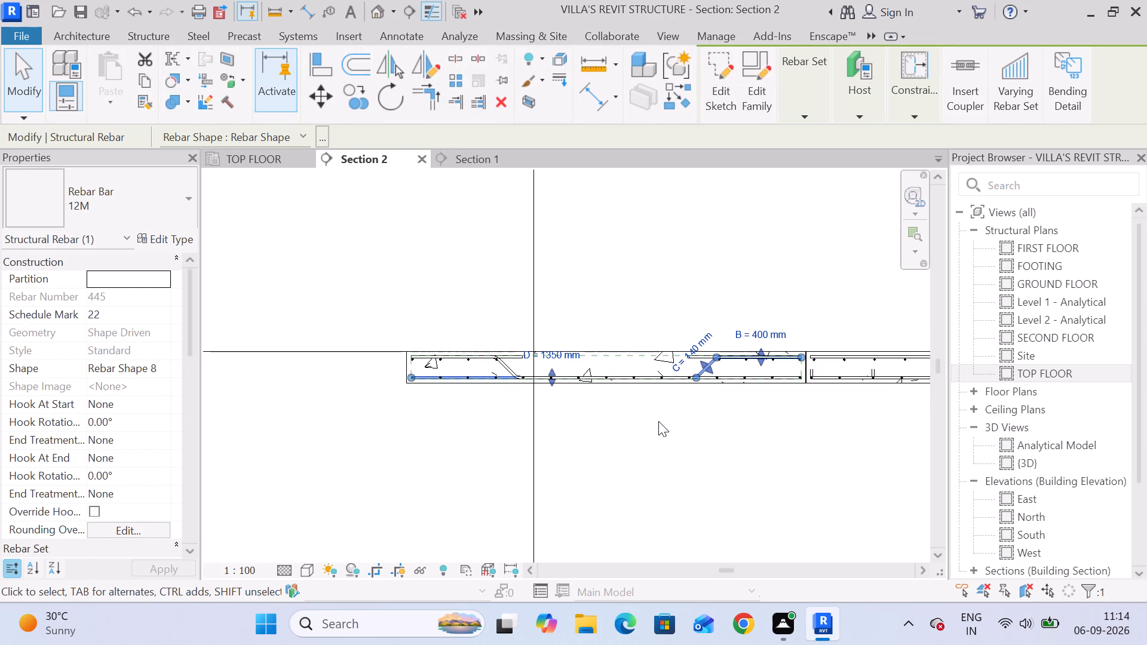
click(658, 421)
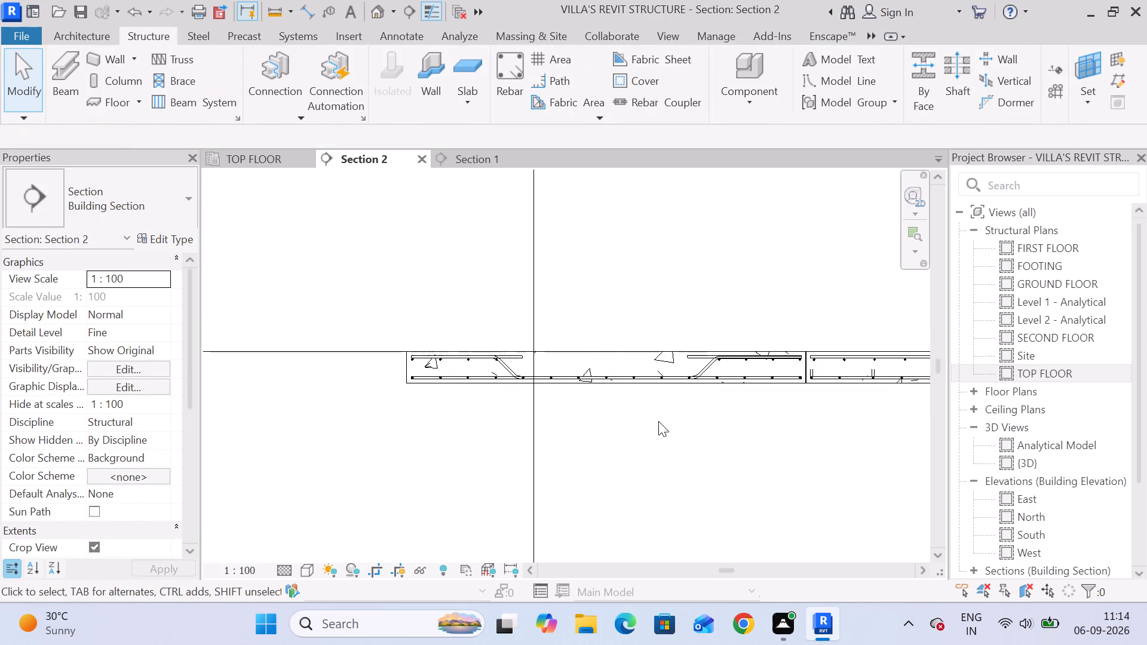
scroll(667, 421, down, 2)
click(476, 156)
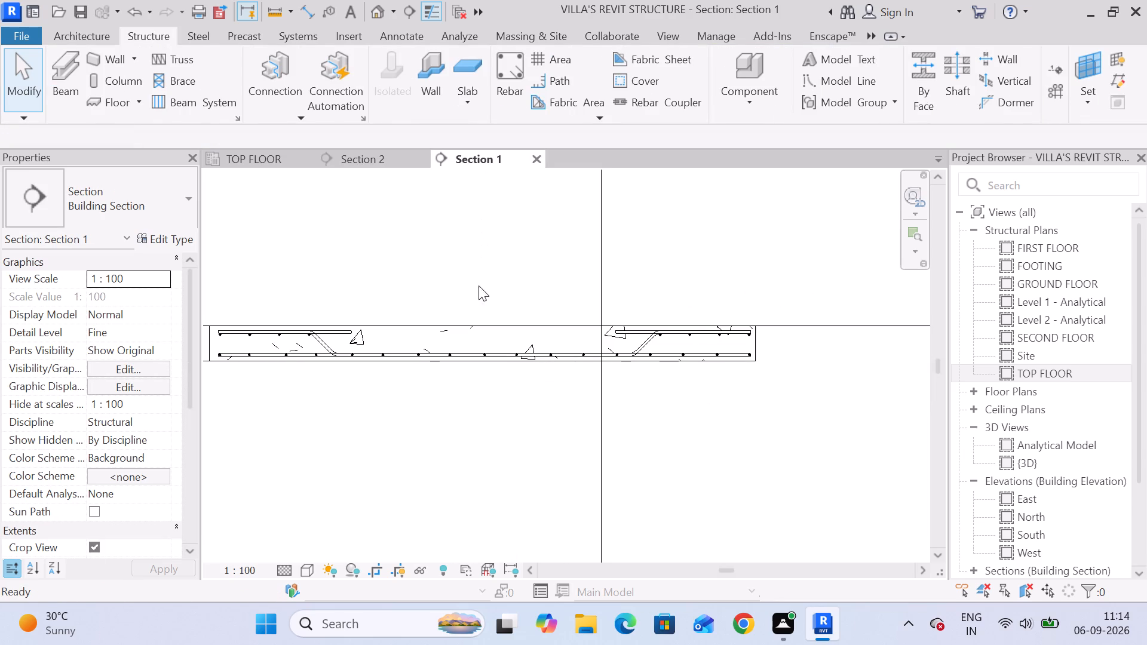
scroll(493, 299, down, 3)
middle_drag(493, 302, 569, 235)
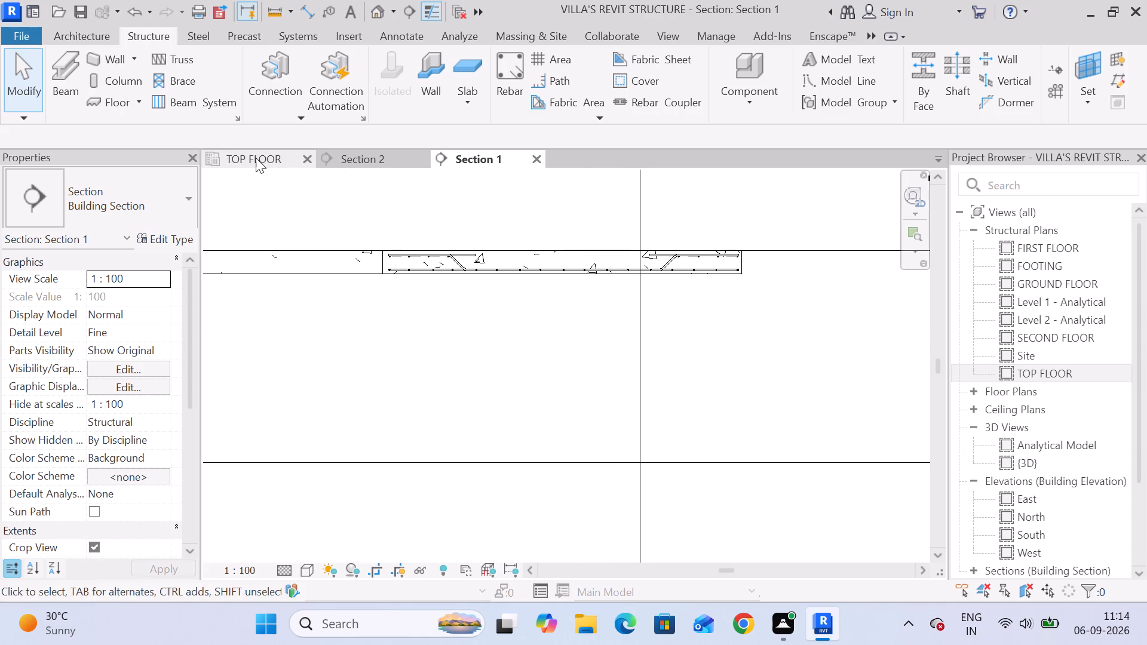
Examine the small panel and the adjoining large panel in the TOP FLOOR plan, checking the large panel's edge top bar sets.
click(253, 157)
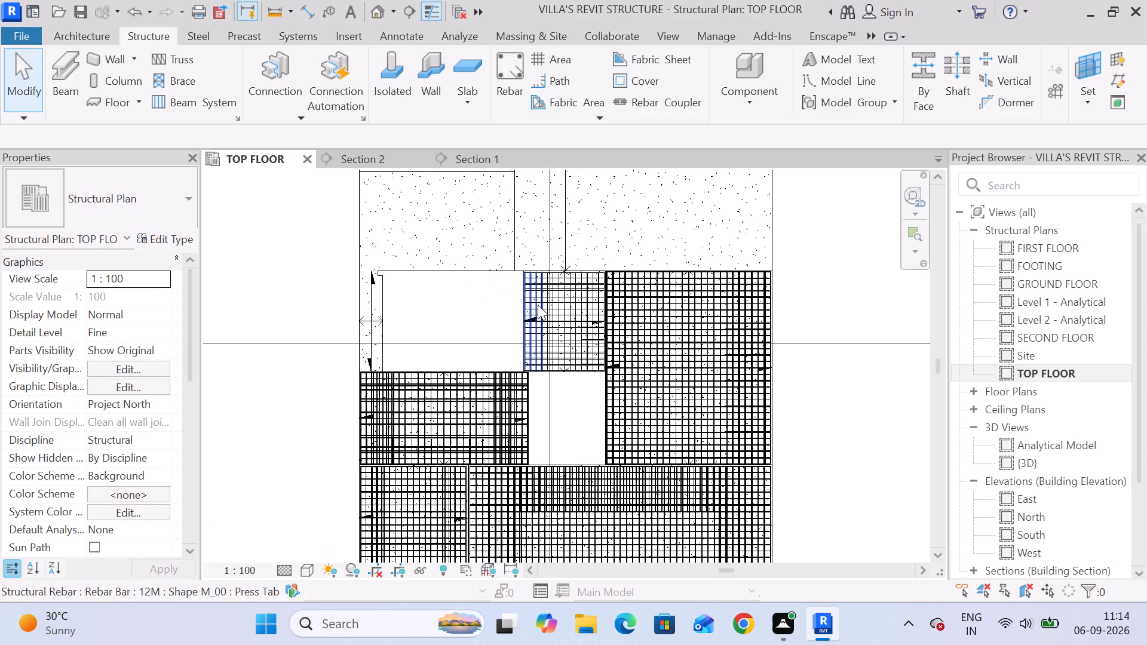
scroll(555, 278, up, 10)
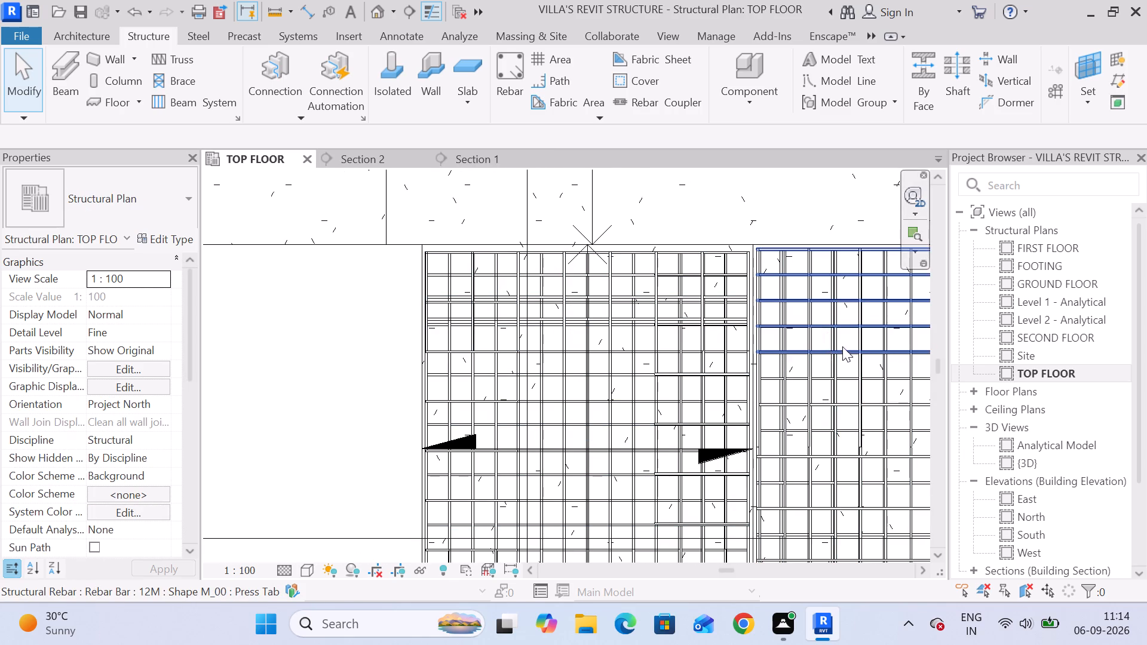
middle_drag(850, 346, 410, 287)
scroll(446, 287, down, 8)
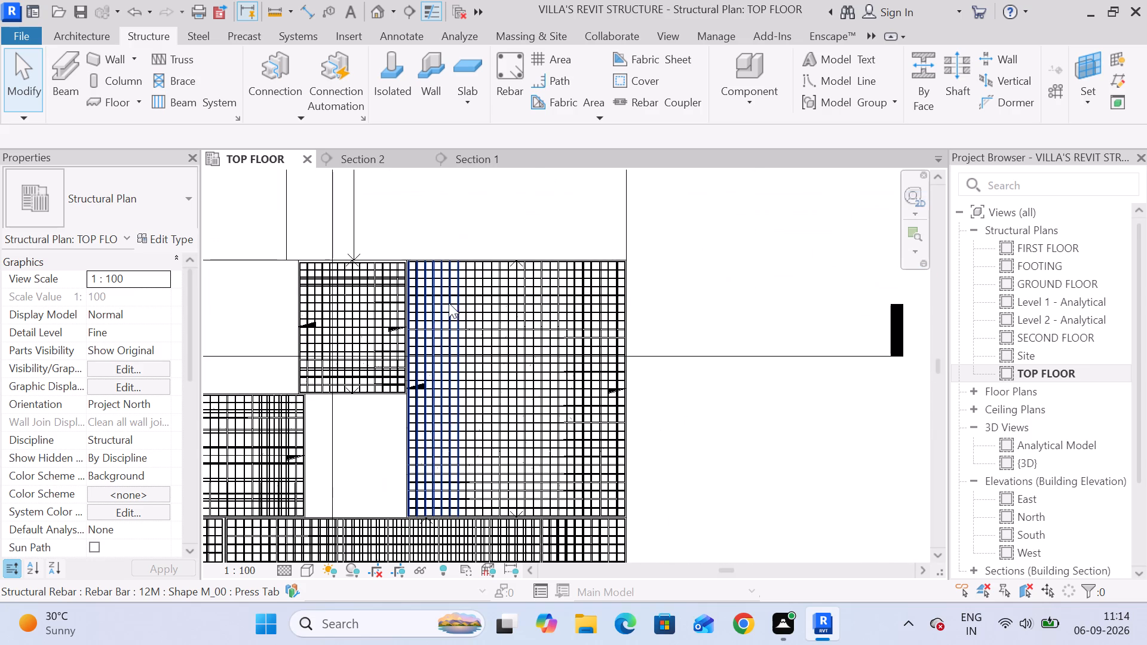
scroll(459, 352, up, 10)
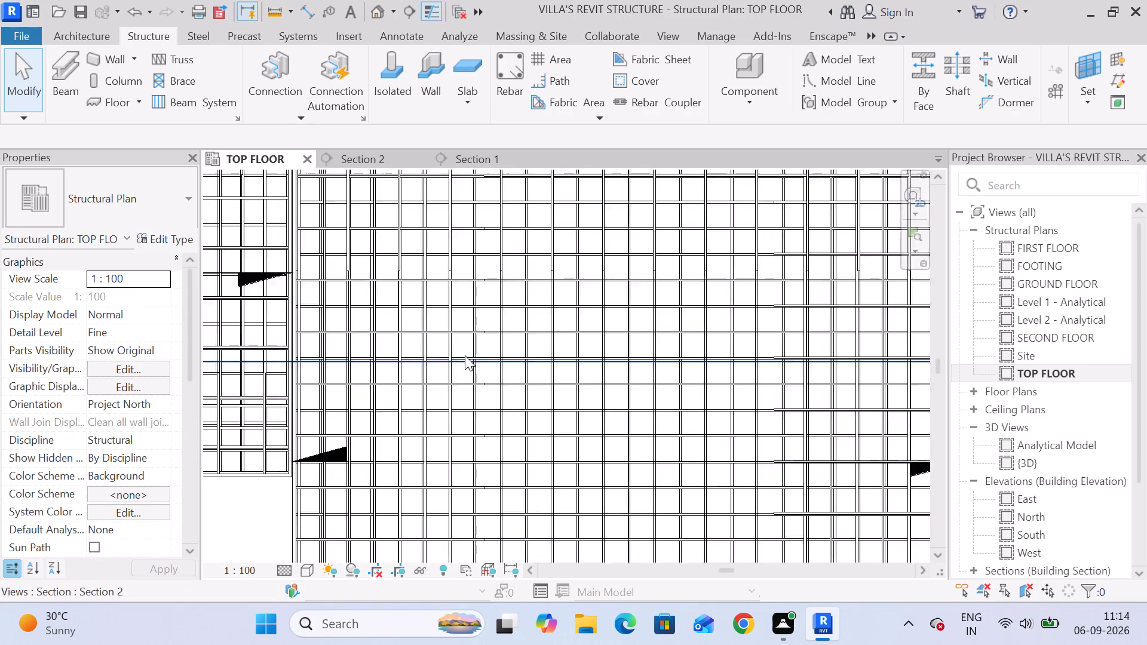
click(465, 392)
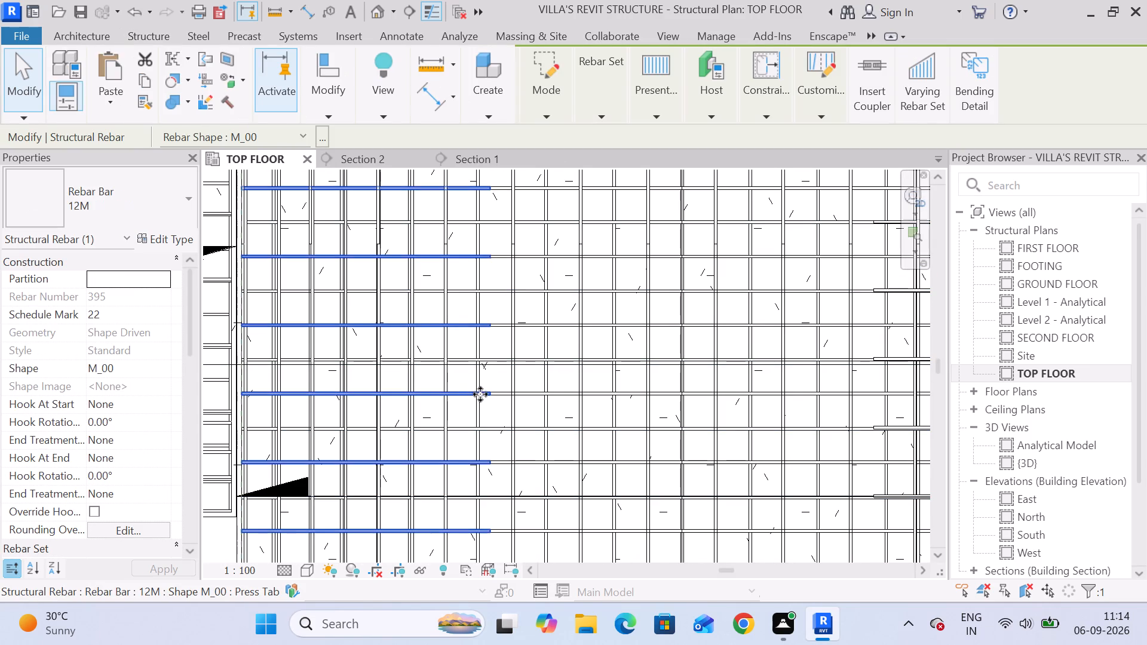
scroll(480, 394, down, 4)
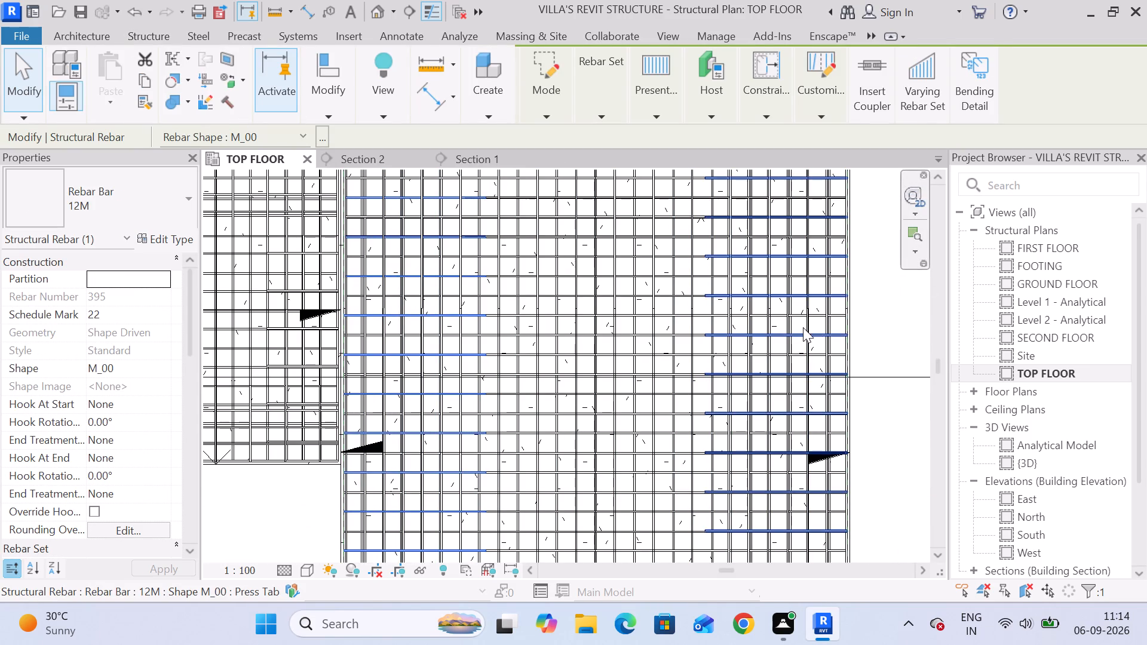
scroll(796, 332, down, 2)
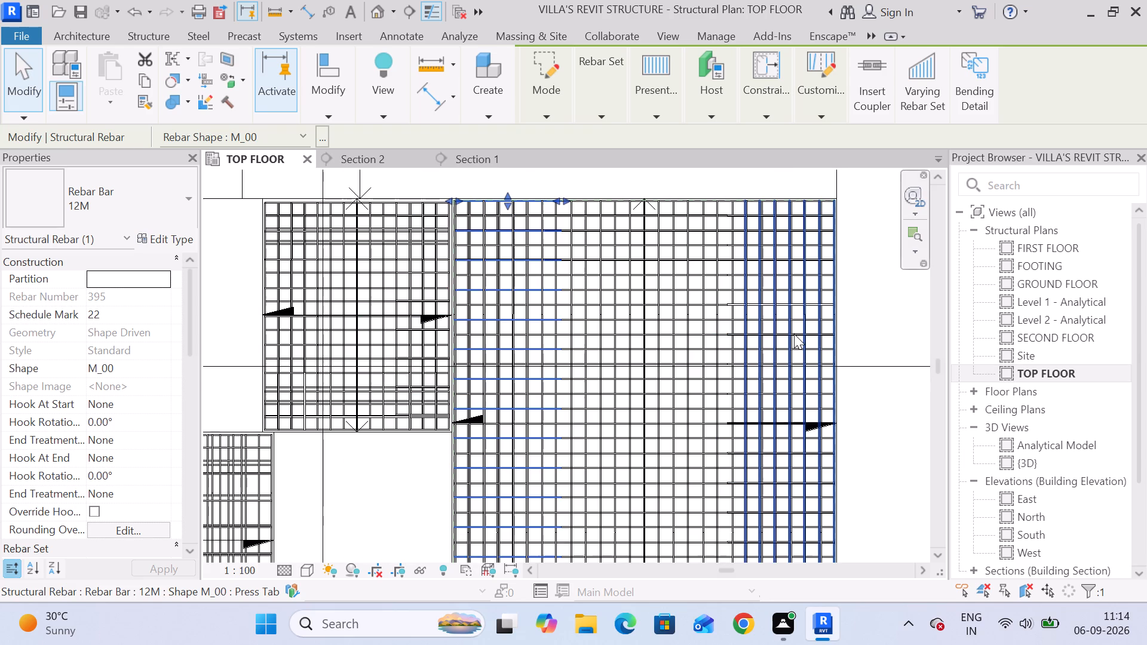
click(795, 333)
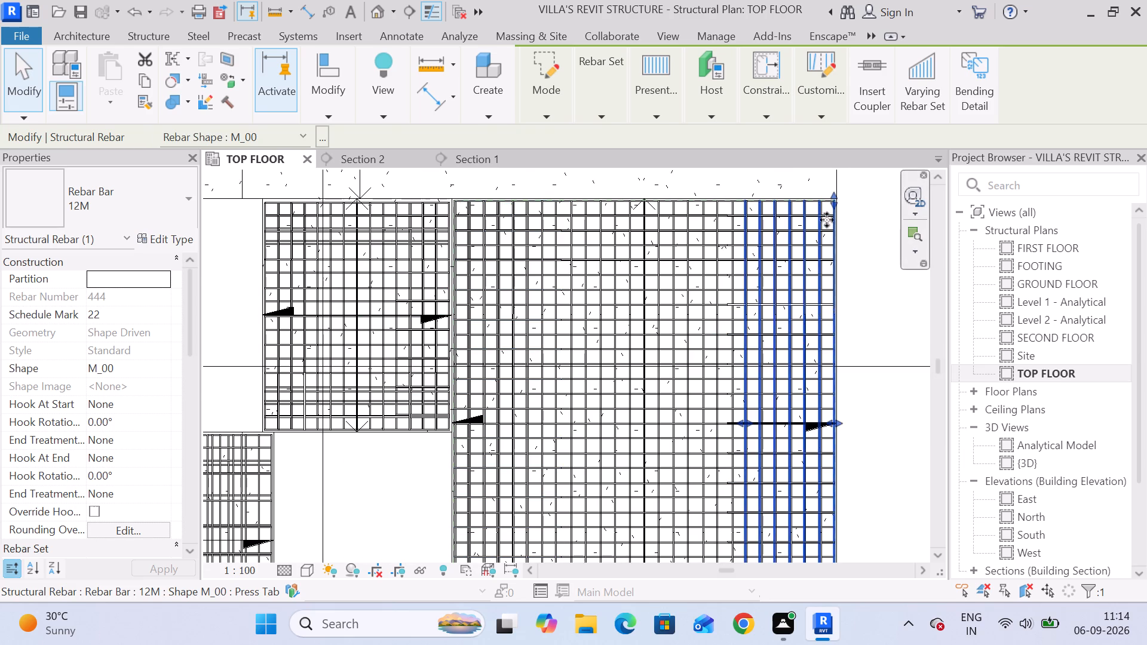
scroll(827, 206, up, 6)
middle_drag(875, 318, 717, 174)
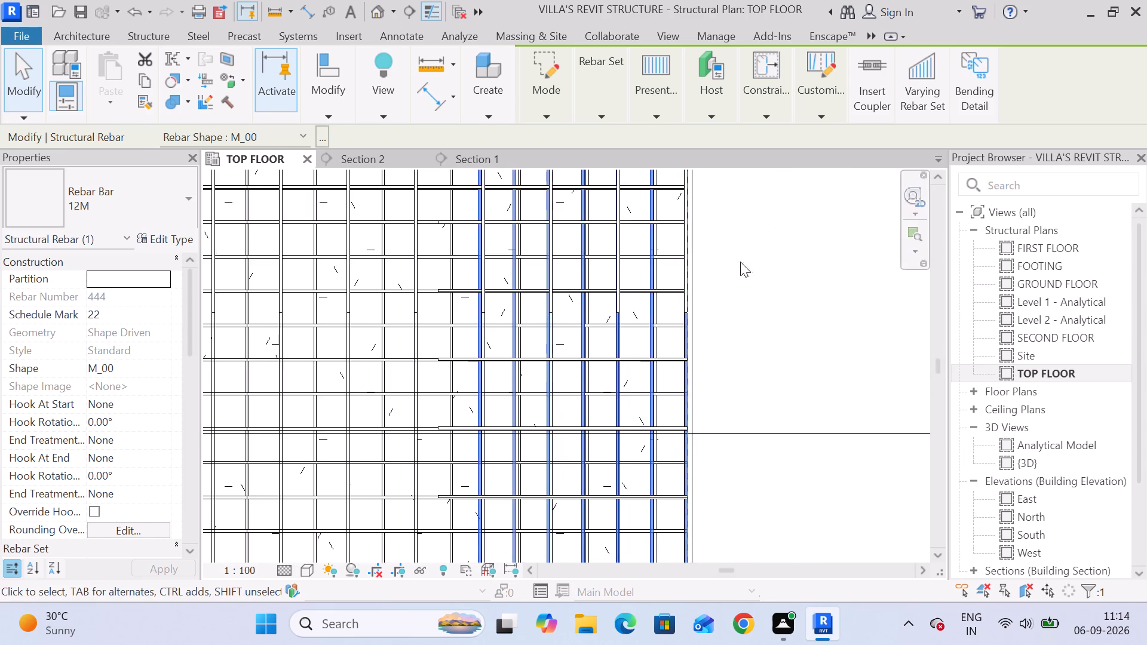
scroll(750, 277, down, 5)
click(771, 294)
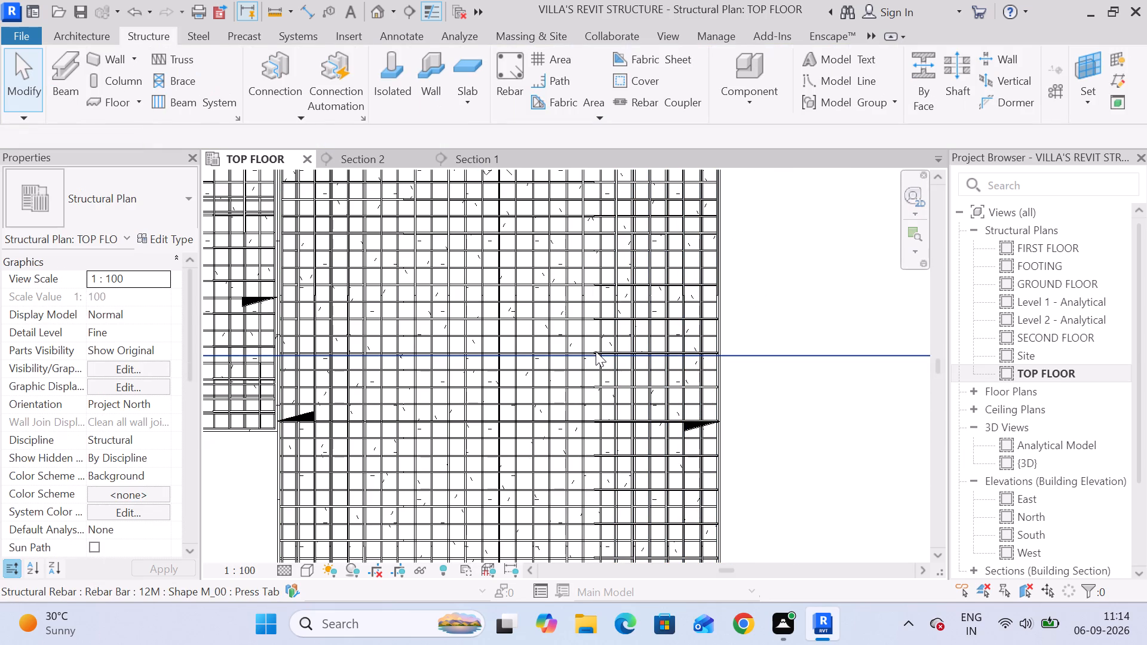
scroll(594, 322, up, 4)
click(594, 317)
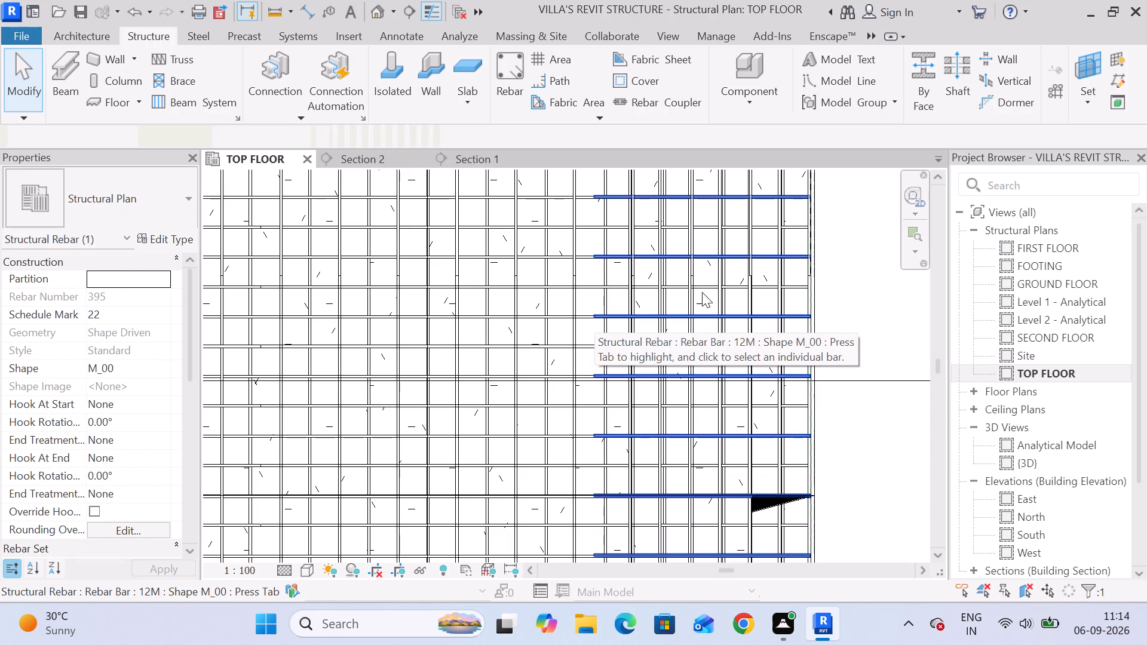
scroll(702, 292, down, 7)
middle_drag(795, 349, 777, 203)
middle_drag(776, 385, 788, 351)
click(789, 310)
middle_drag(217, 324, 547, 324)
Select Section 2's right-end straight top bar set and, in the TOP FLOOR plan, stretch its lower extent onto the adjacent parallel bar.
click(383, 157)
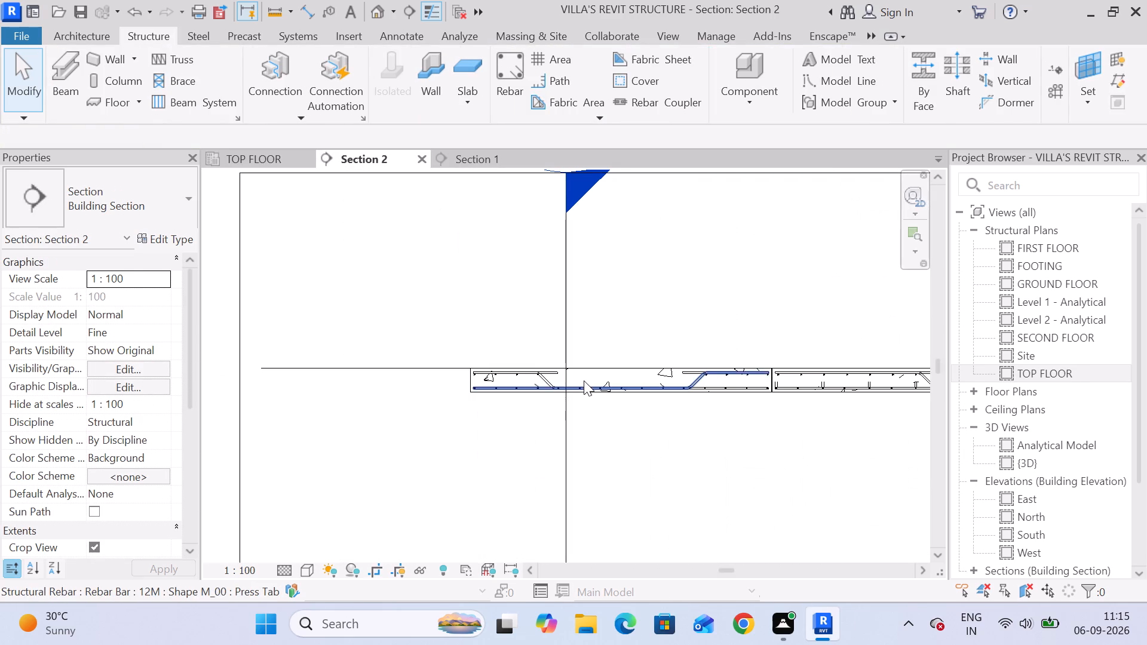
middle_drag(581, 379, 483, 338)
click(587, 331)
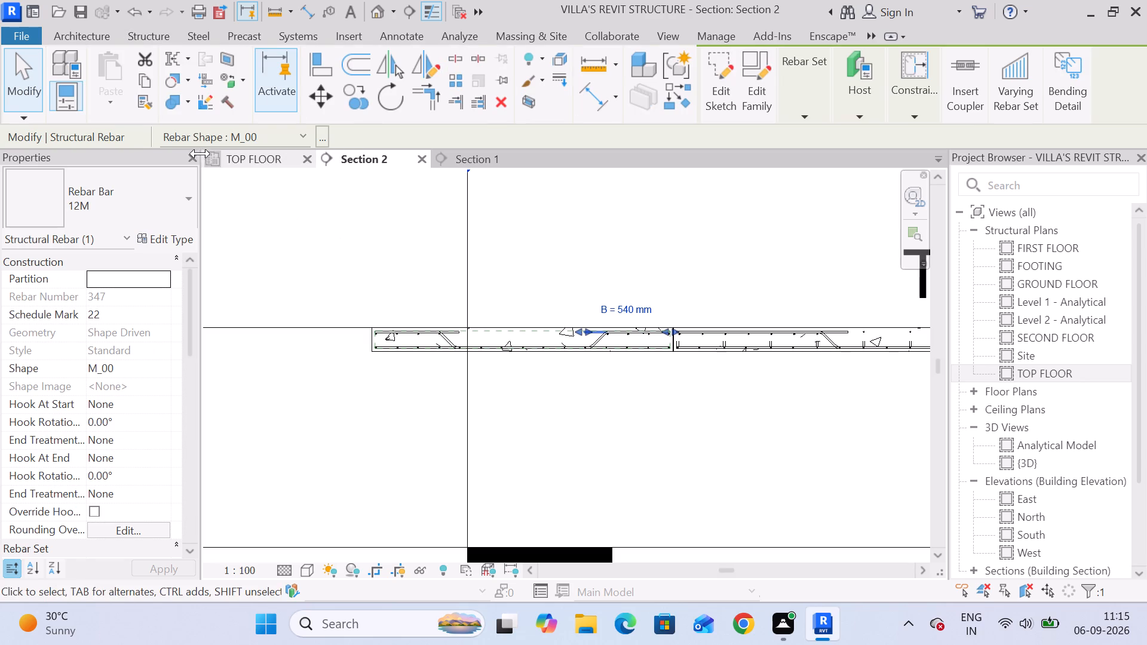
click(241, 161)
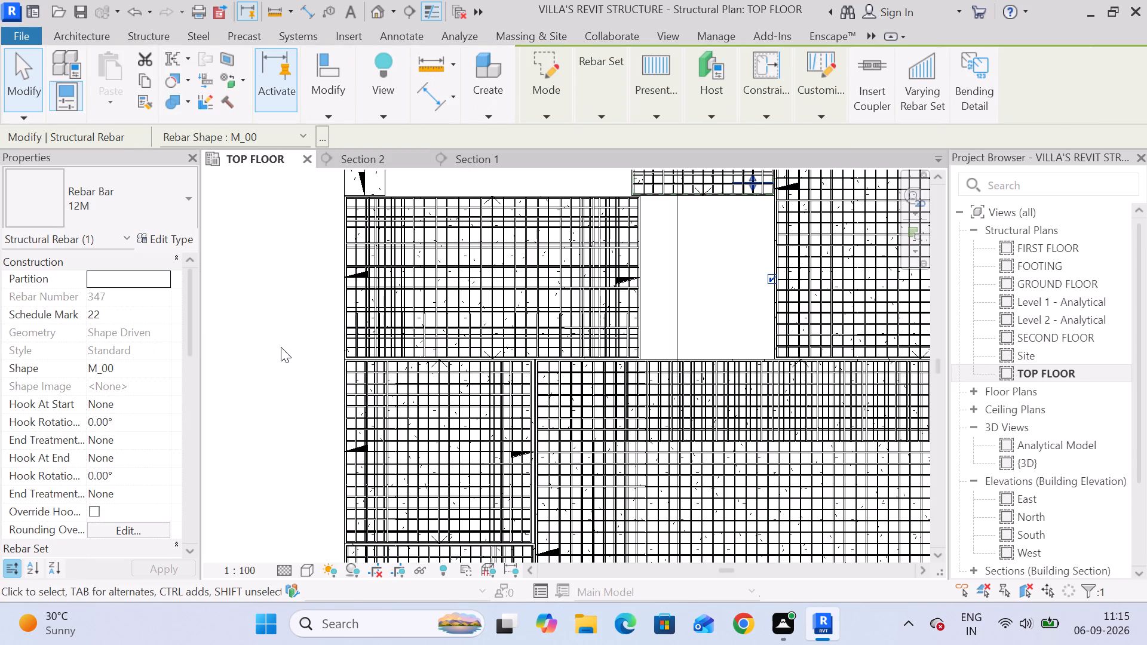
scroll(709, 321, down, 3)
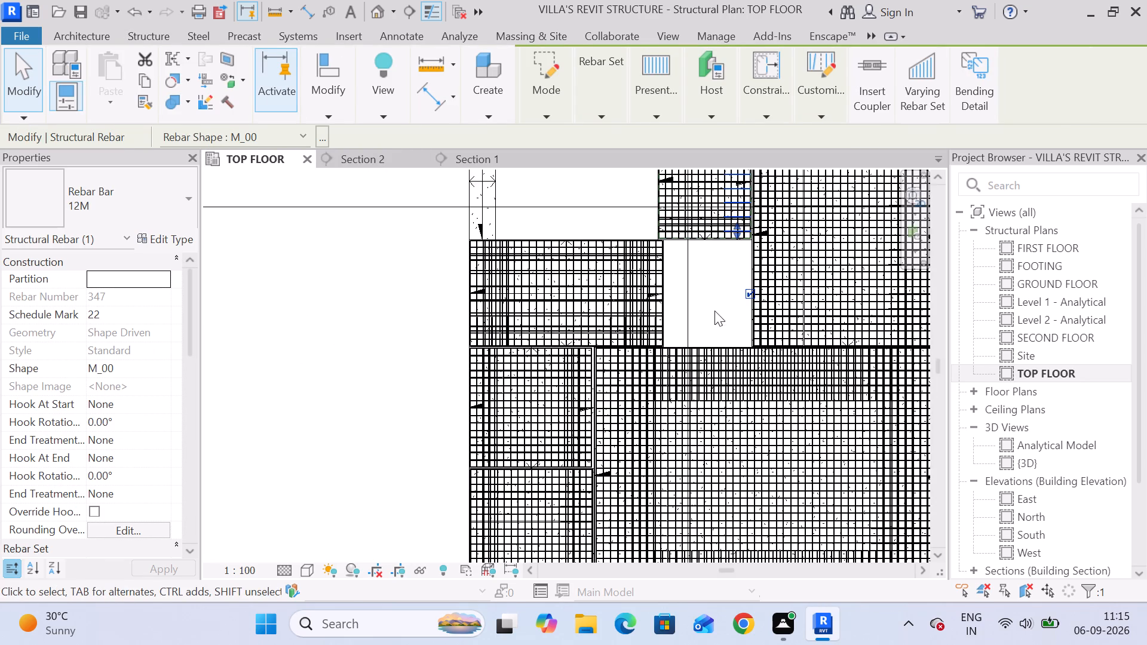
middle_drag(714, 321, 554, 434)
scroll(553, 330, up, 2)
scroll(551, 275, up, 3)
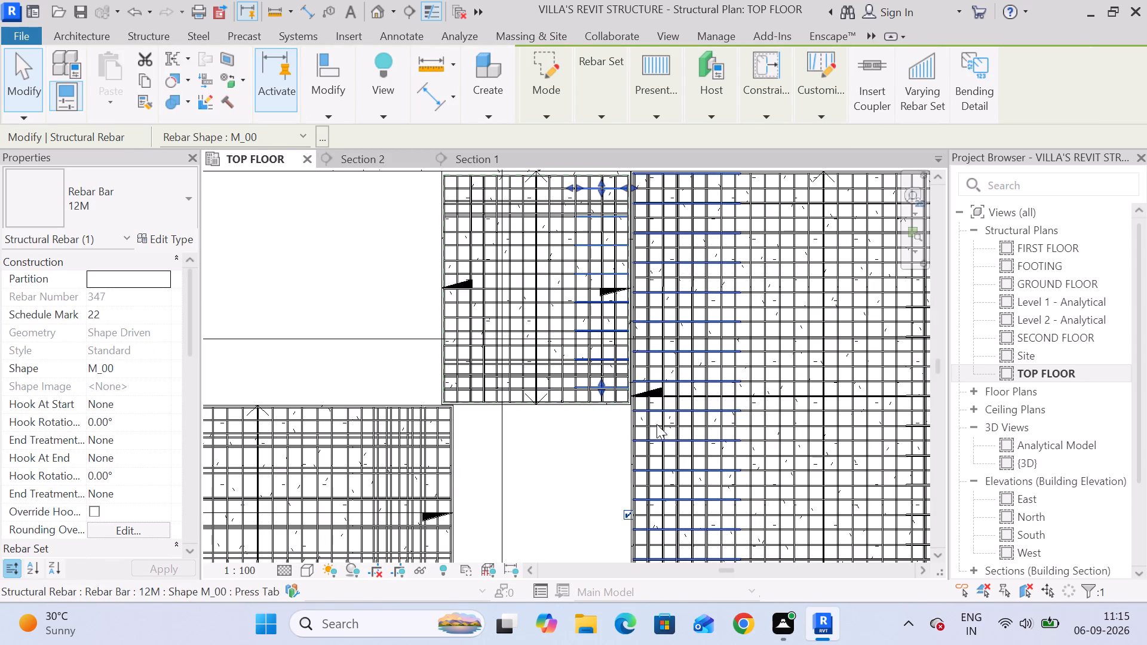
middle_drag(587, 435, 582, 479)
scroll(593, 415, up, 12)
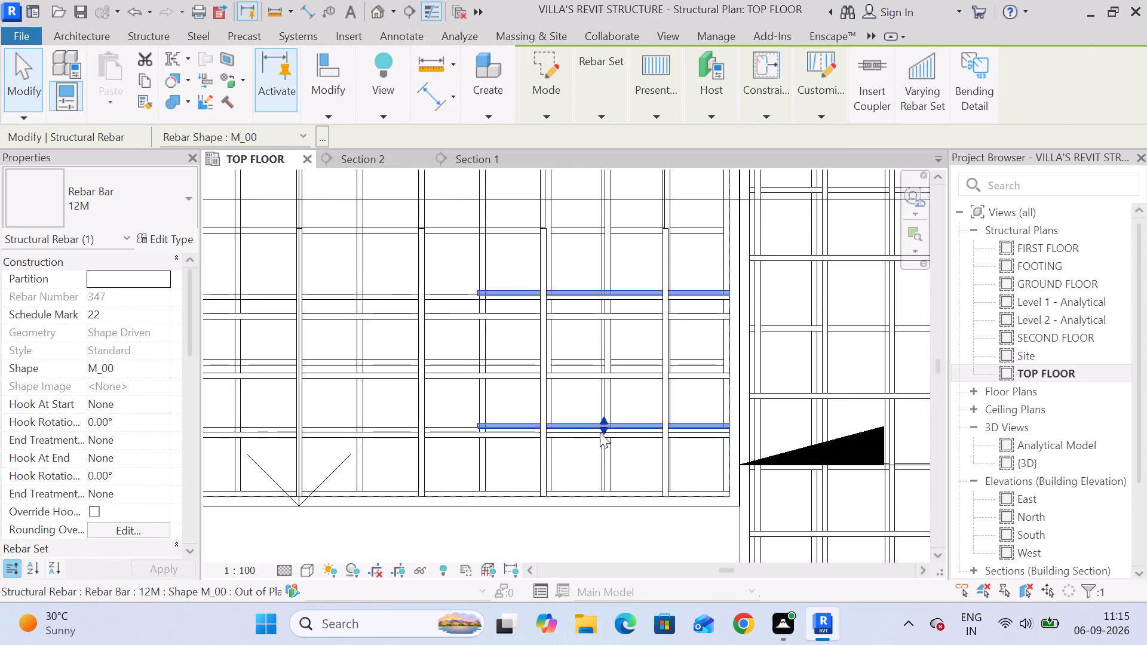
middle_drag(600, 451, 622, 373)
drag(625, 346, 625, 357)
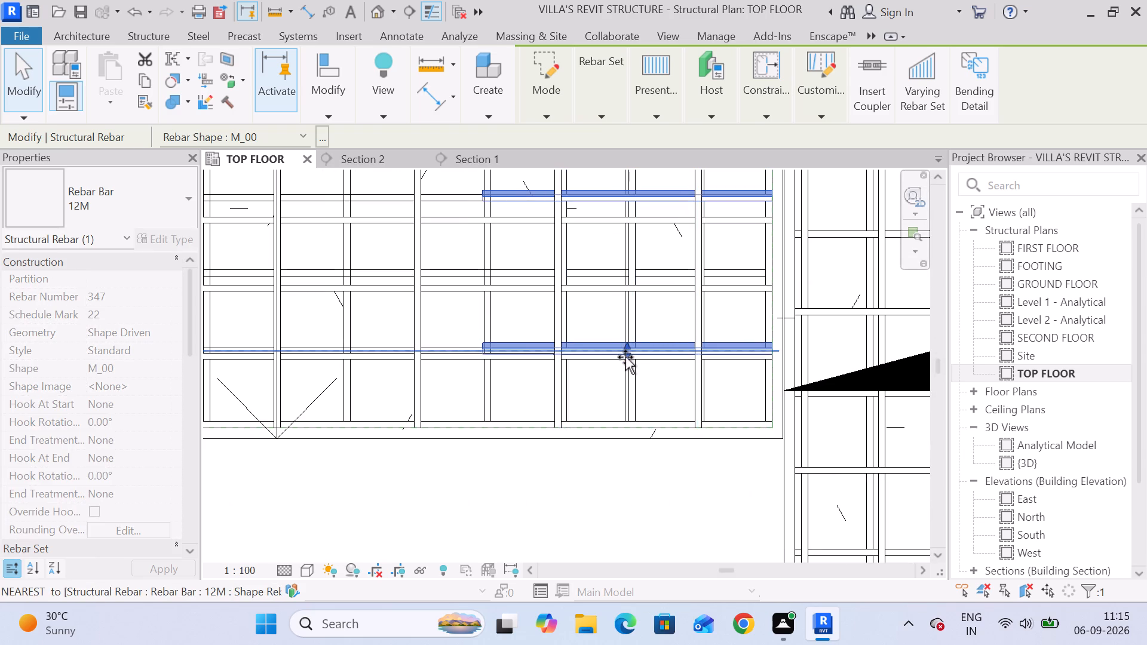
drag(625, 357, 625, 358)
click(627, 357)
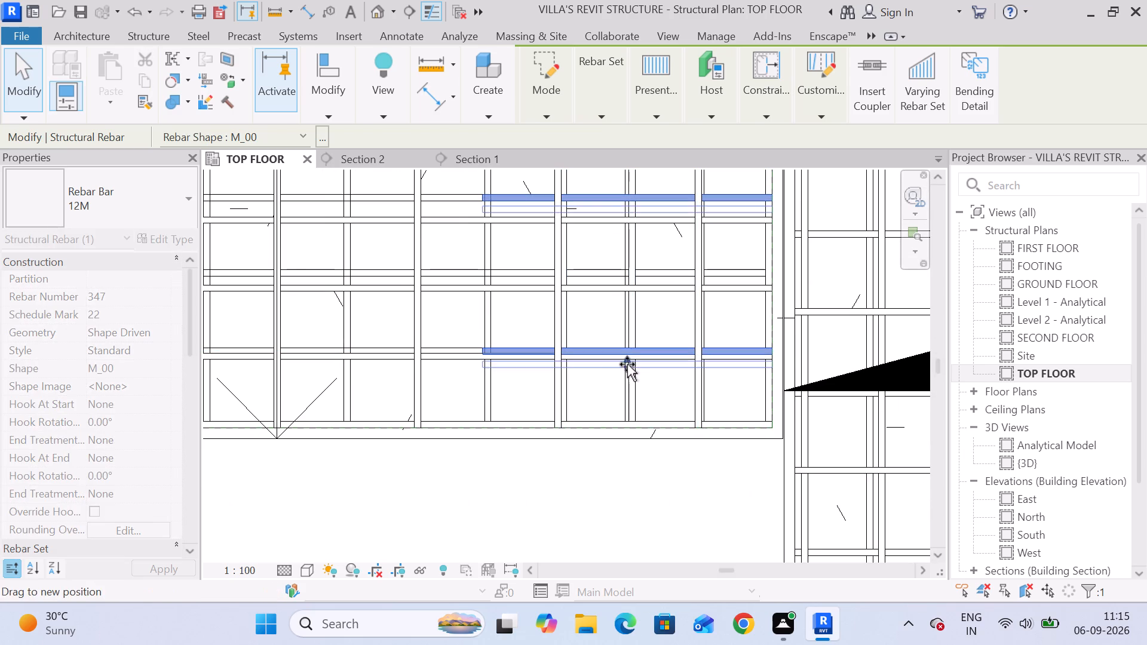
click(627, 351)
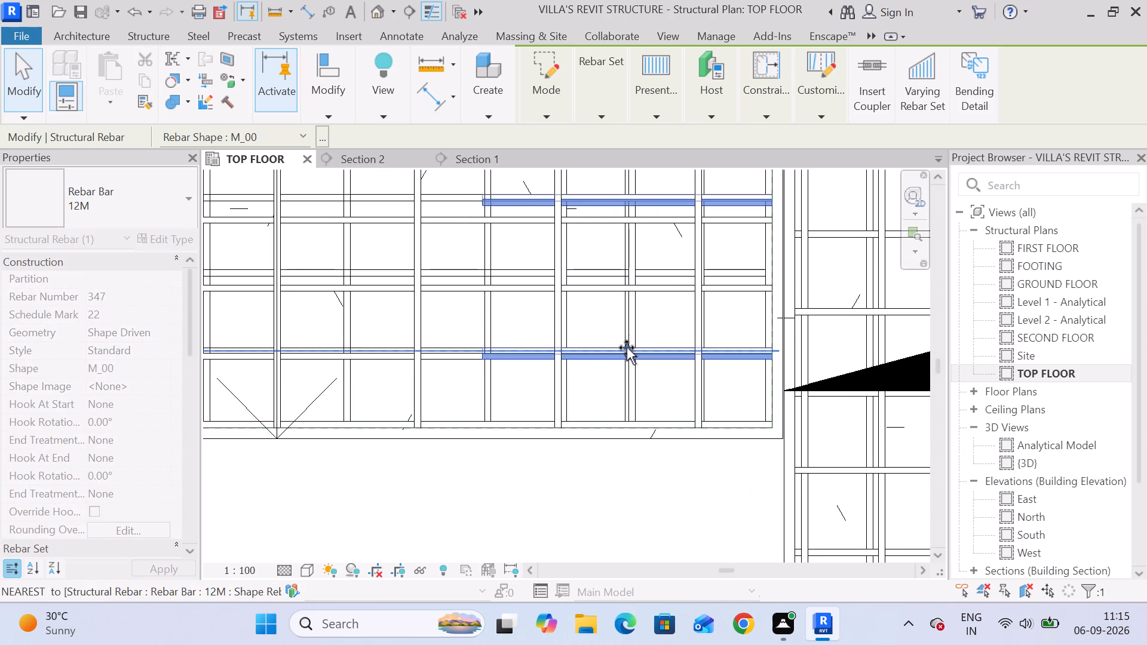
click(625, 358)
click(626, 357)
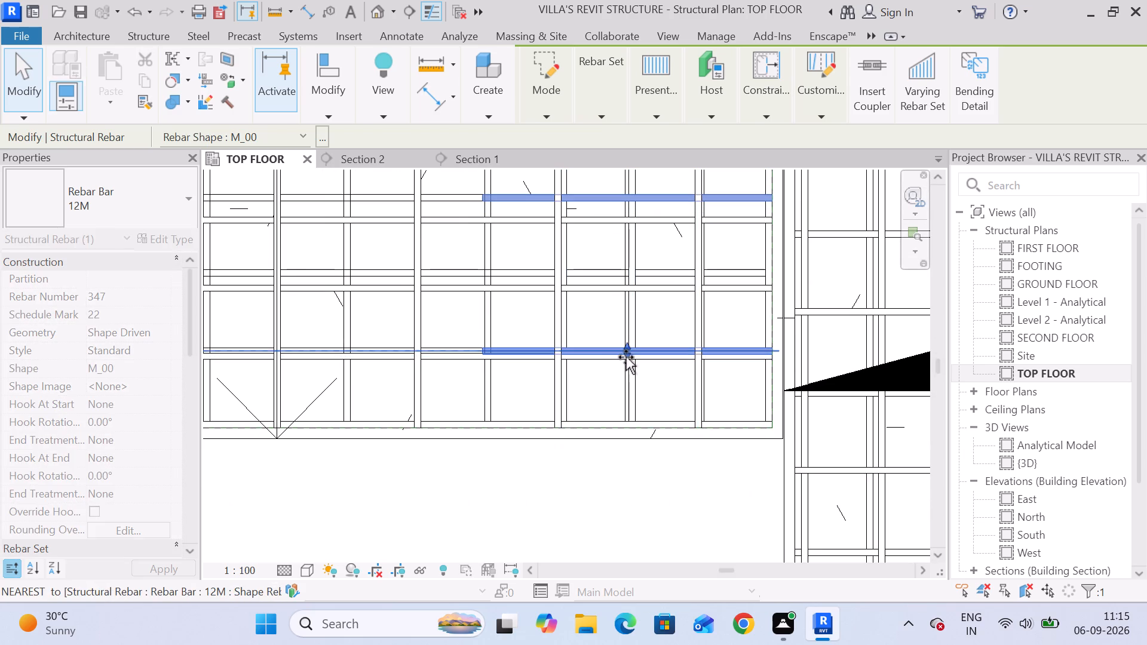
scroll(621, 379, down, 10)
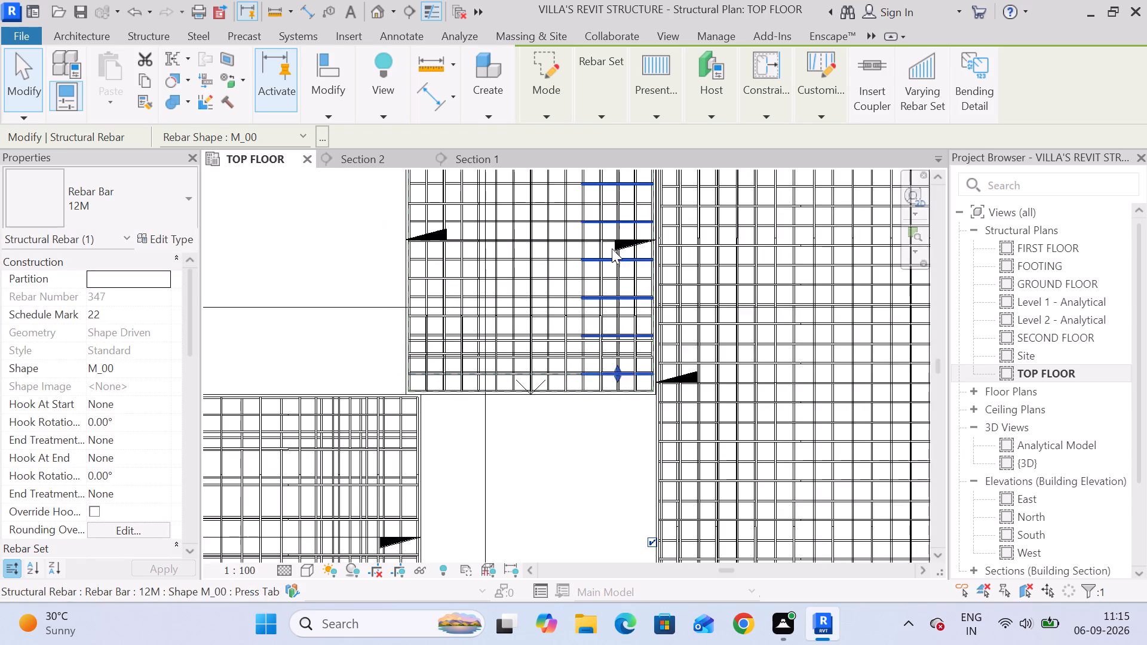
middle_drag(611, 253, 621, 437)
scroll(627, 291, up, 9)
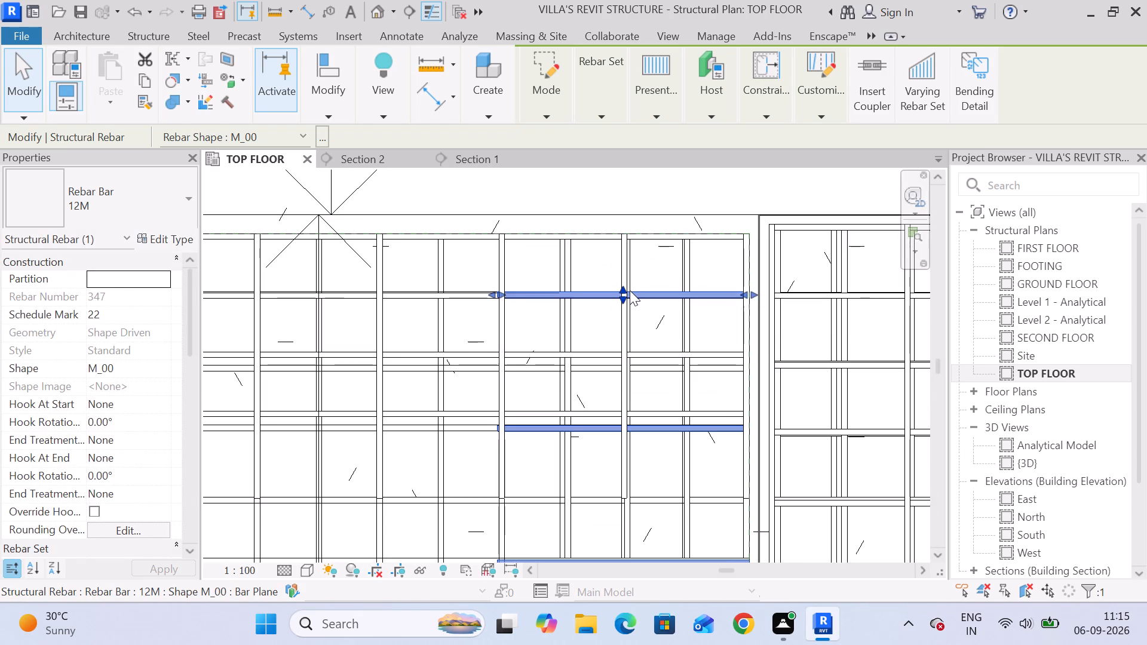
scroll(630, 292, down, 10)
Check both sections and locate Section 1's right-end straight top bar set in the TOP FLOOR plan to inspect its distribution.
click(368, 164)
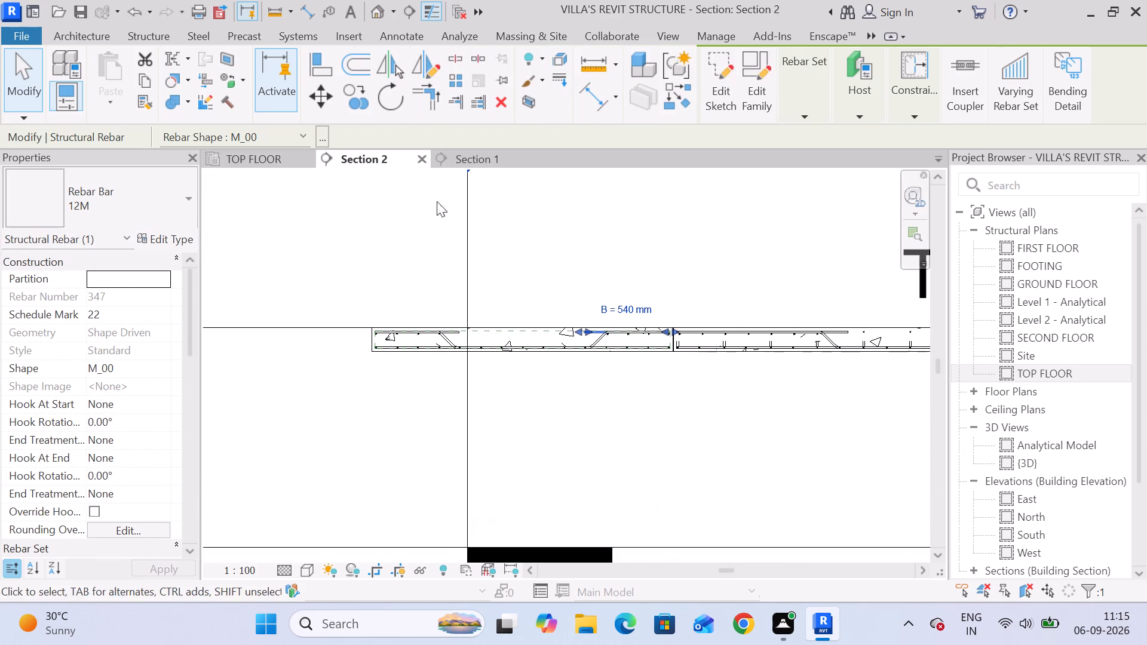
click(563, 245)
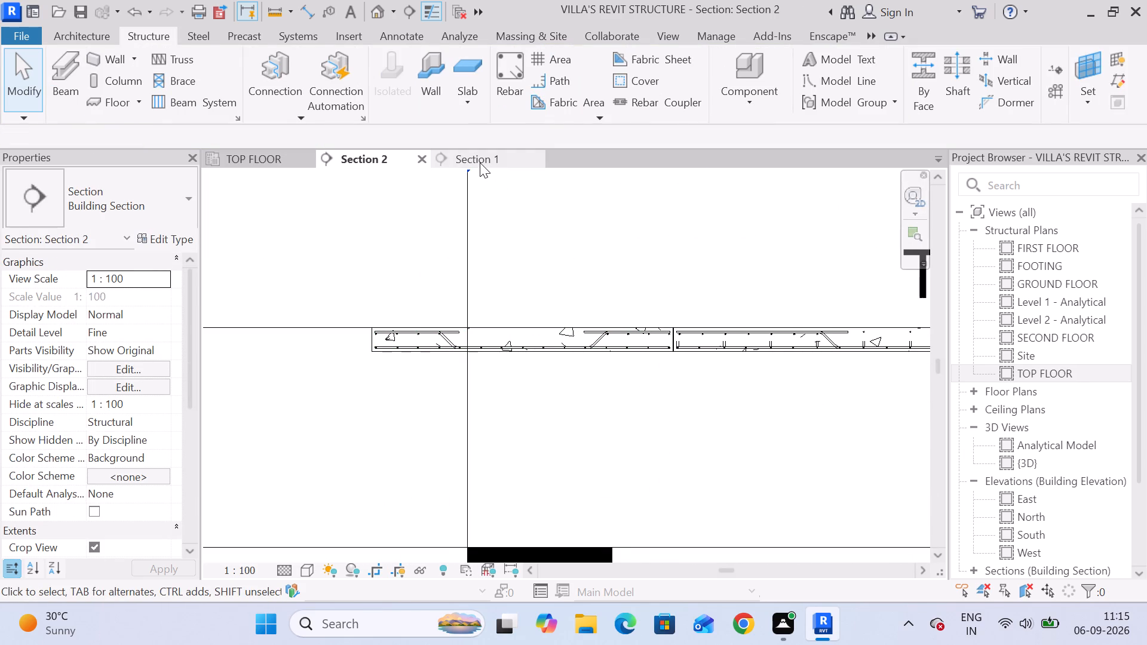
click(480, 162)
click(649, 254)
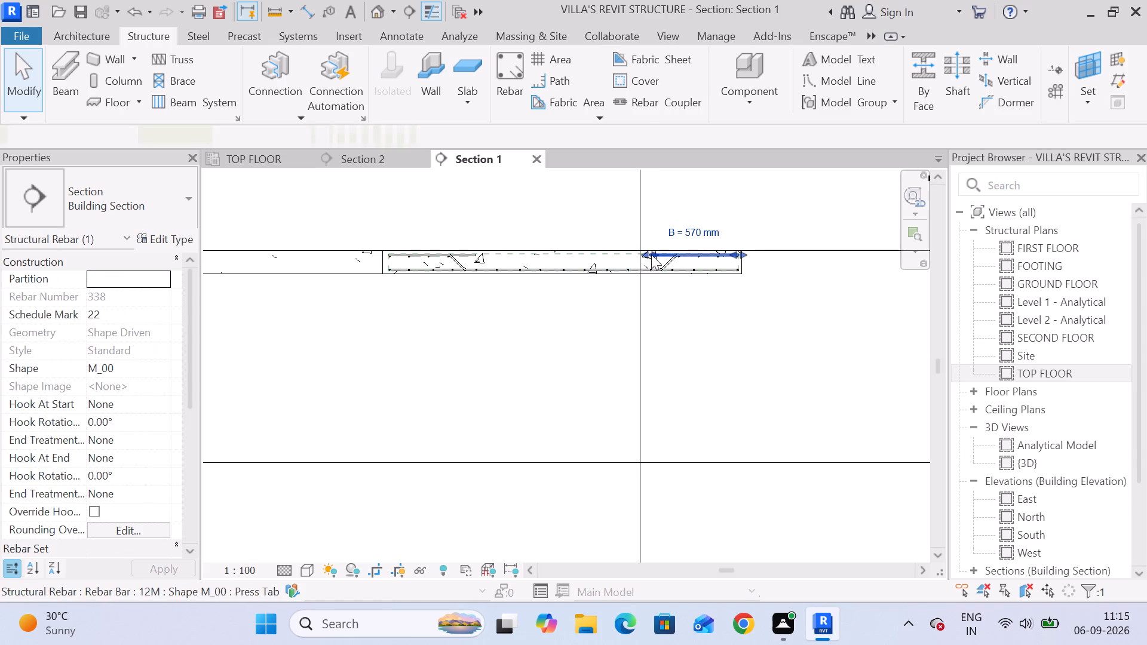
click(265, 167)
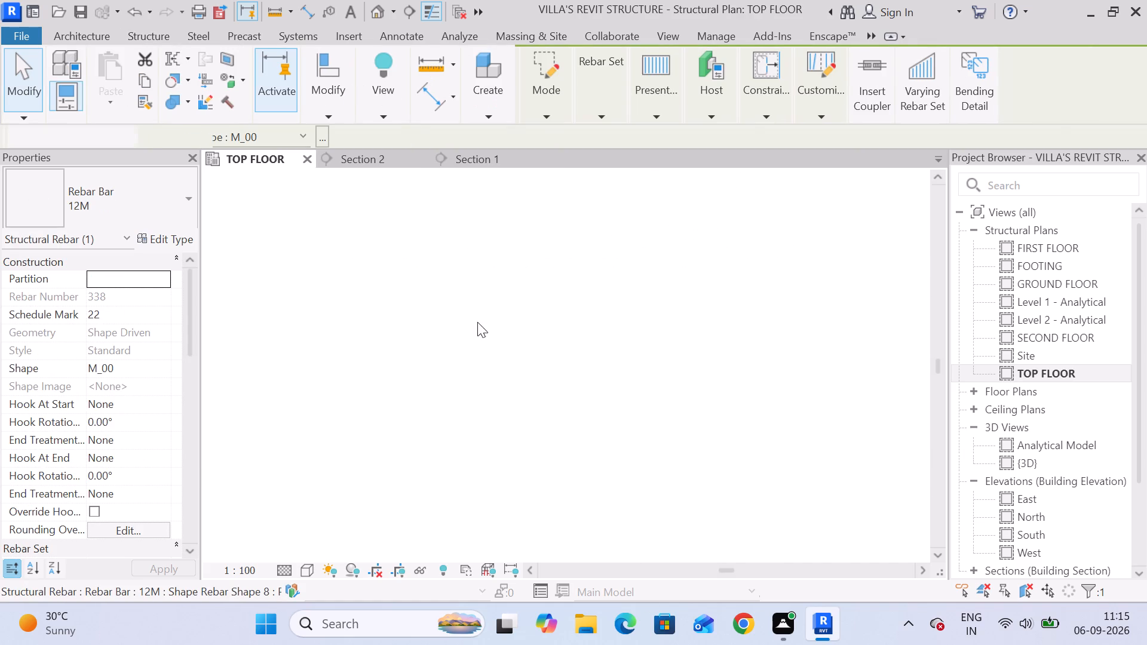
middle_drag(306, 395, 306, 248)
scroll(426, 382, up, 4)
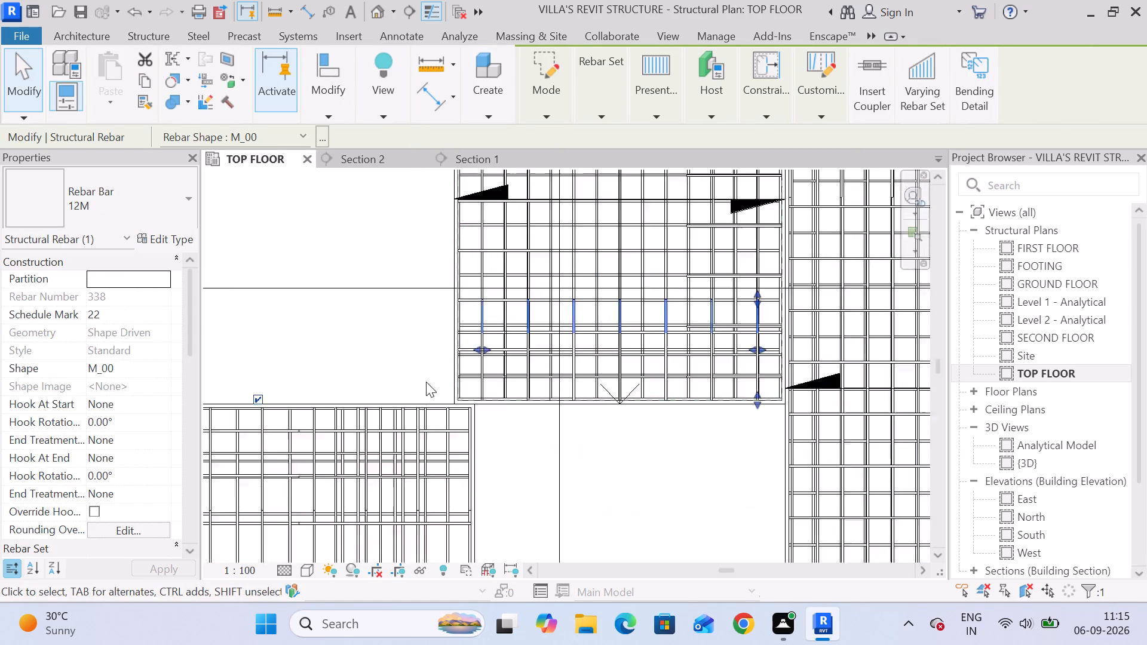
scroll(426, 382, up, 1)
middle_drag(418, 382, 323, 364)
scroll(323, 364, down, 2)
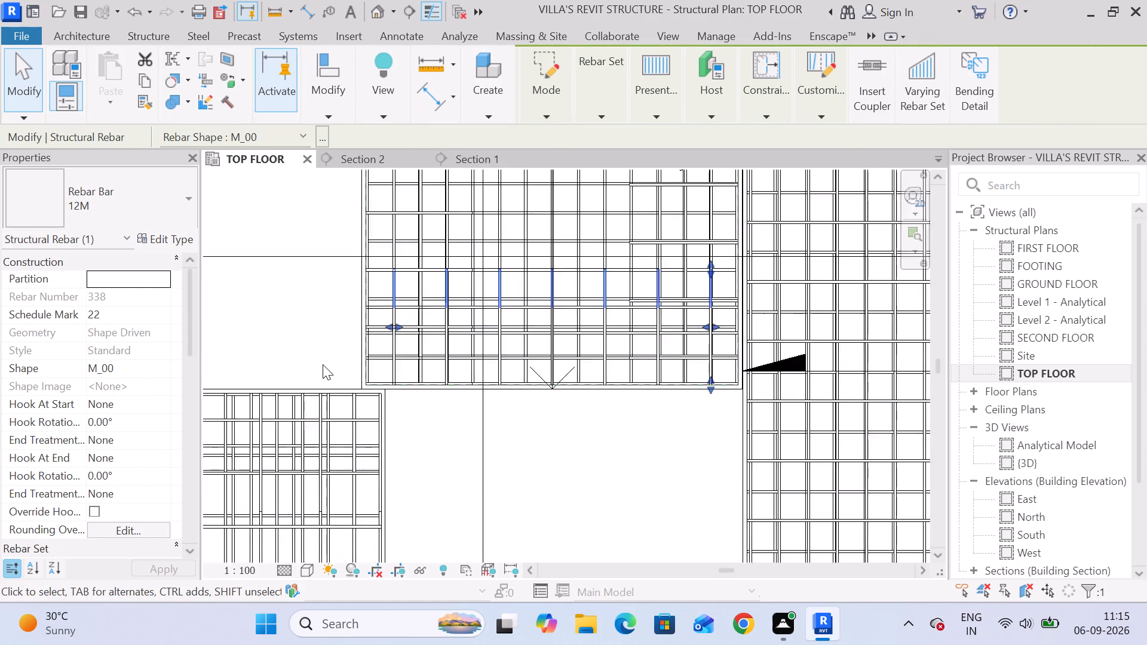
scroll(323, 364, down, 7)
middle_drag(332, 352, 346, 398)
click(819, 333)
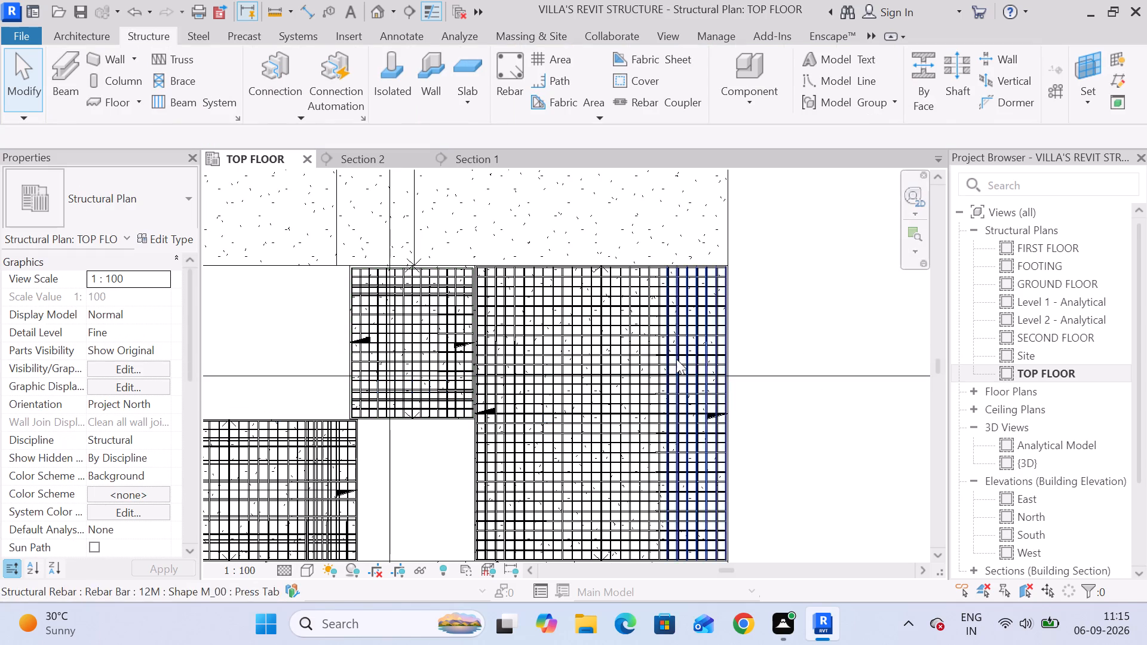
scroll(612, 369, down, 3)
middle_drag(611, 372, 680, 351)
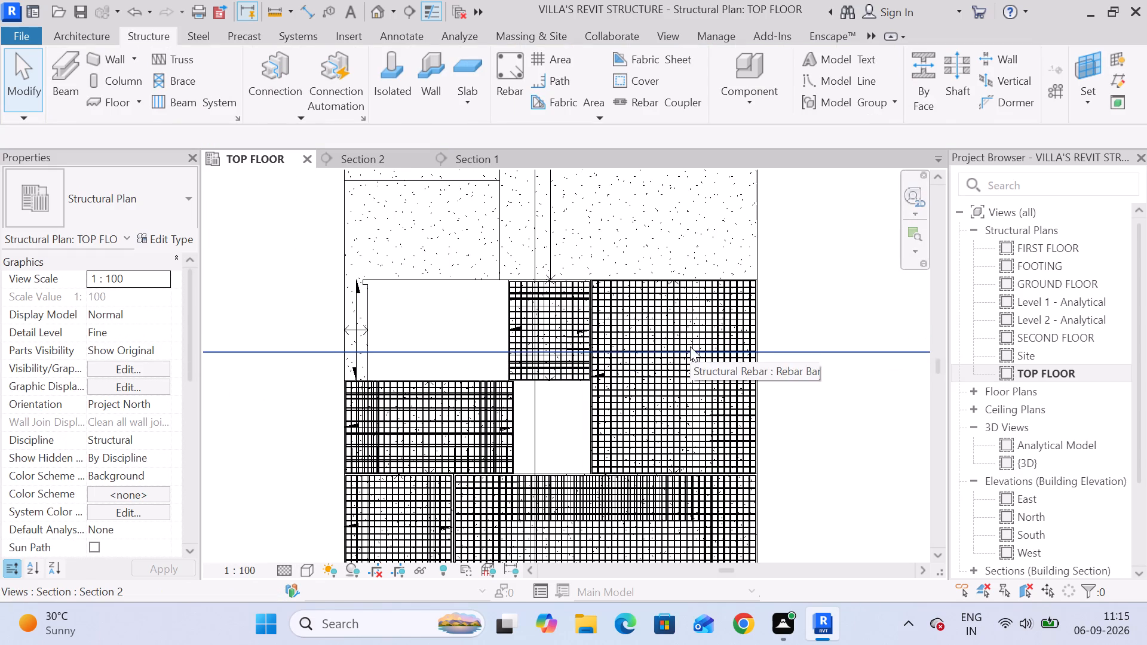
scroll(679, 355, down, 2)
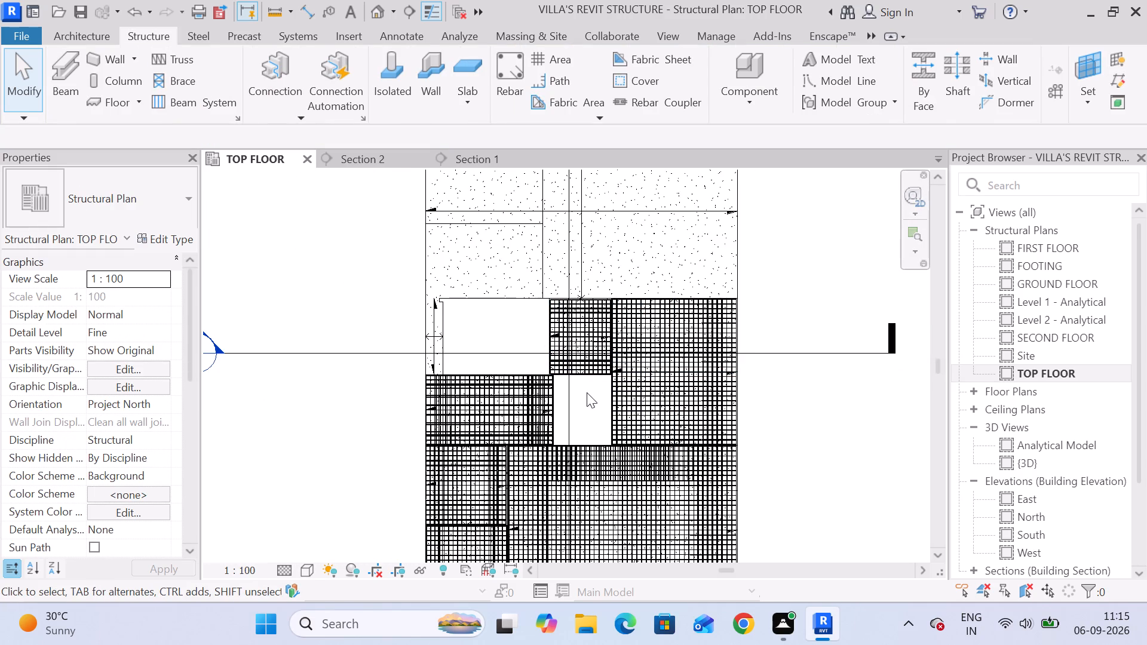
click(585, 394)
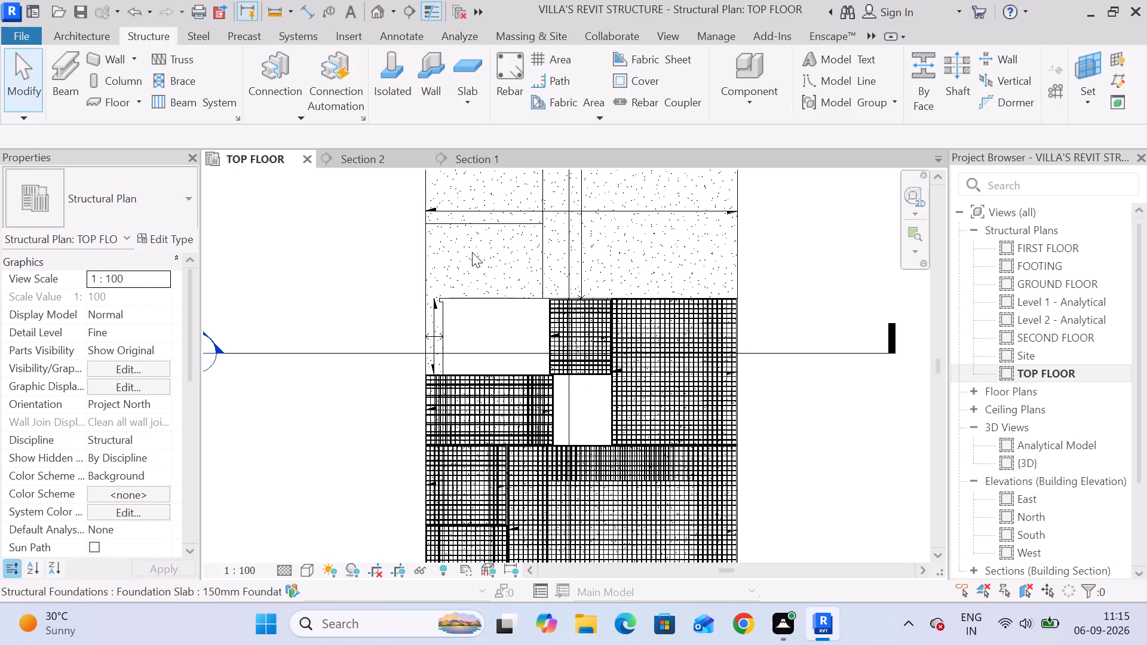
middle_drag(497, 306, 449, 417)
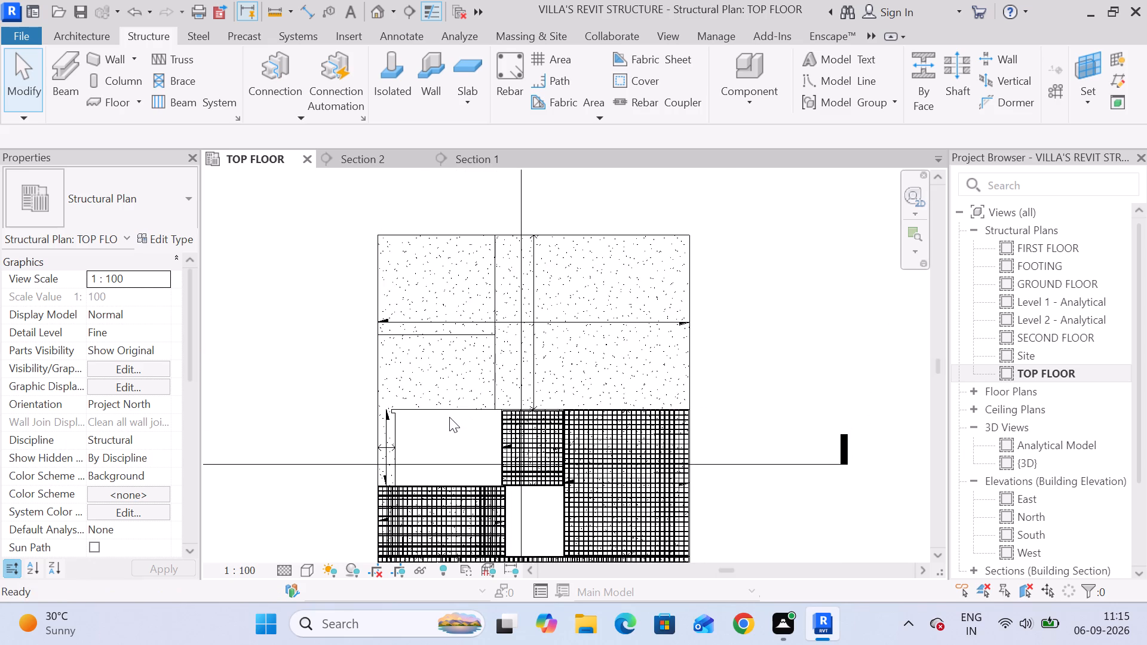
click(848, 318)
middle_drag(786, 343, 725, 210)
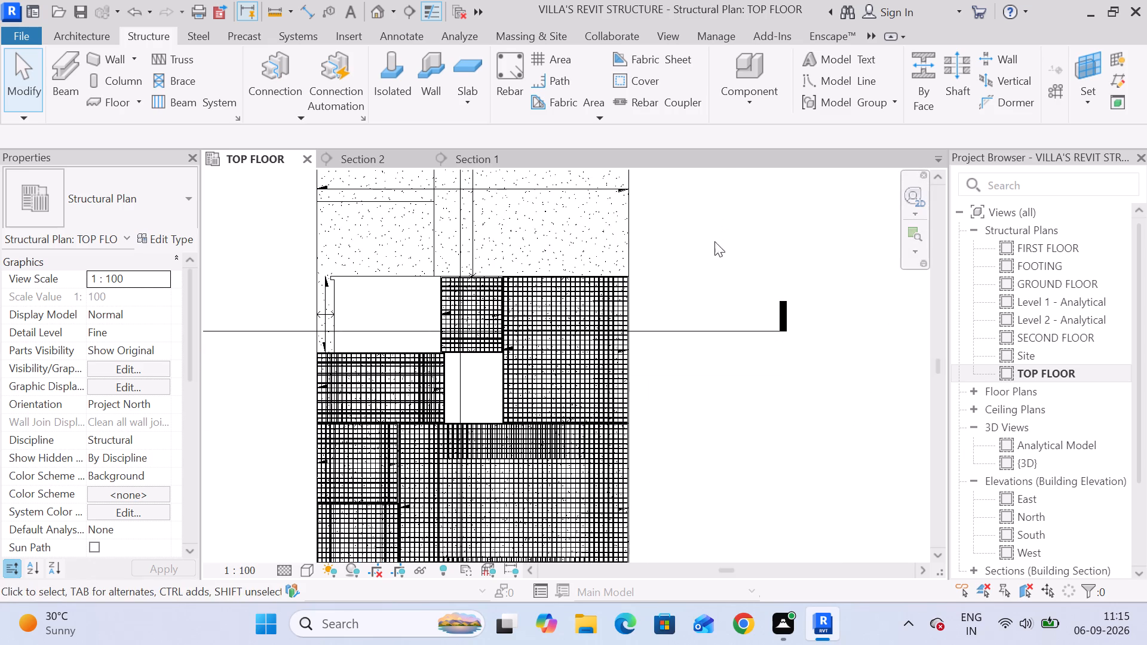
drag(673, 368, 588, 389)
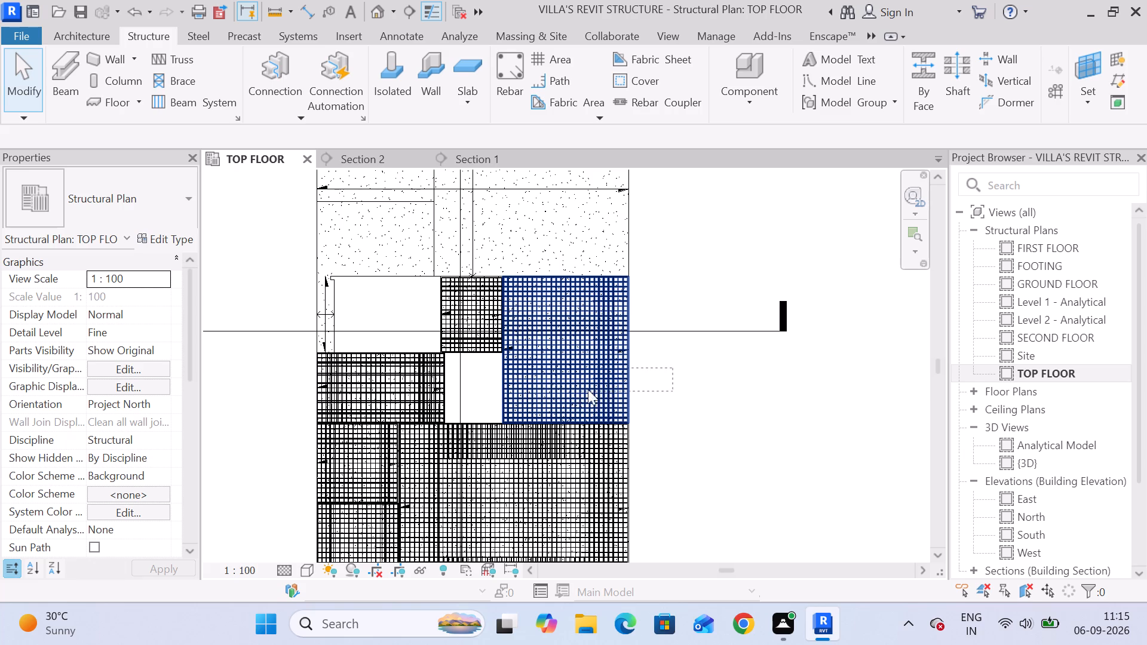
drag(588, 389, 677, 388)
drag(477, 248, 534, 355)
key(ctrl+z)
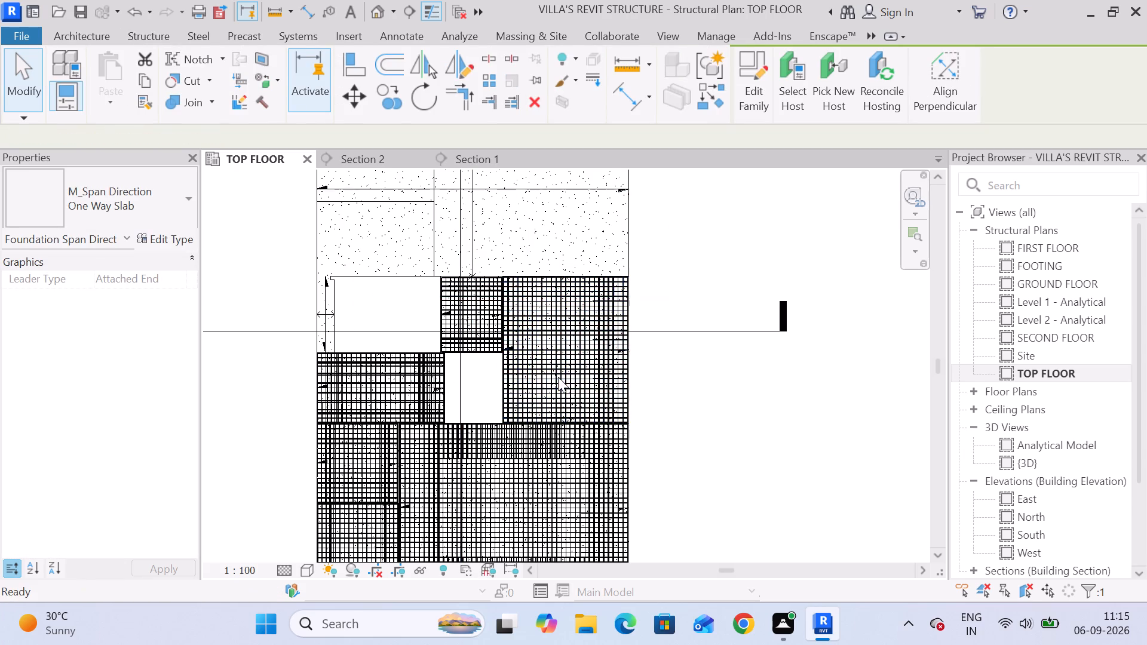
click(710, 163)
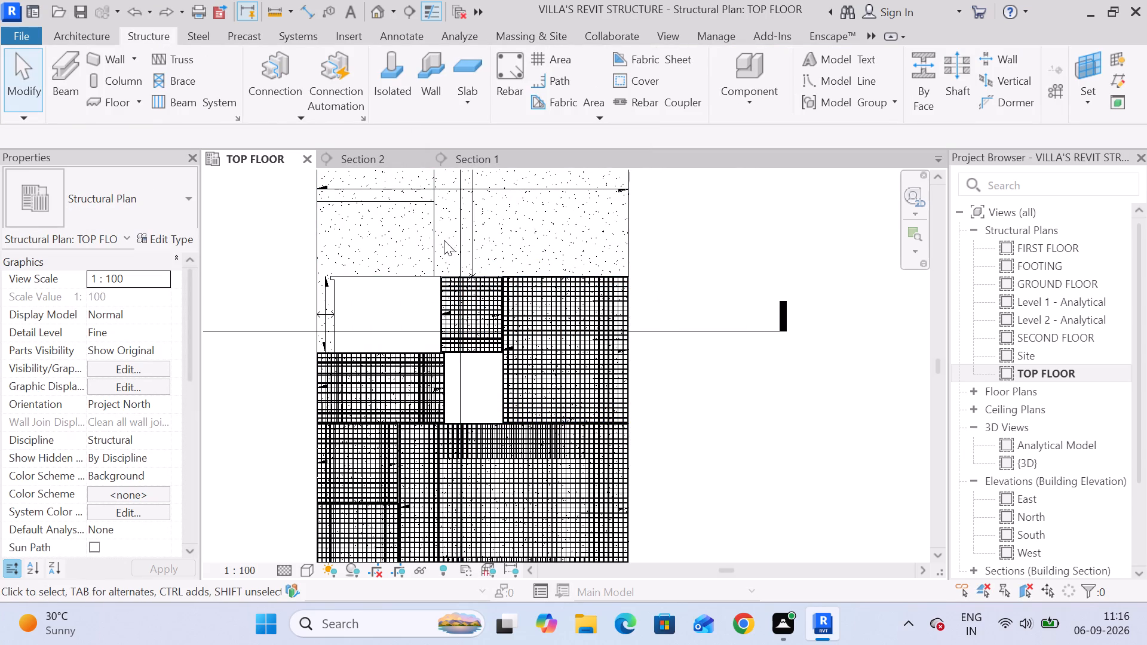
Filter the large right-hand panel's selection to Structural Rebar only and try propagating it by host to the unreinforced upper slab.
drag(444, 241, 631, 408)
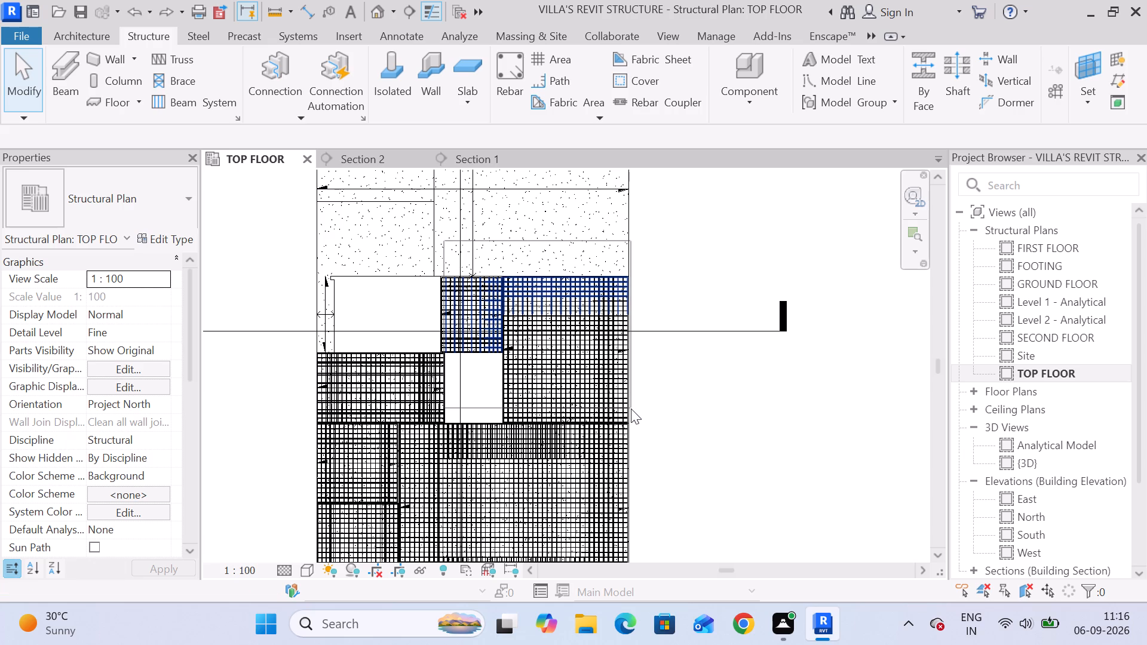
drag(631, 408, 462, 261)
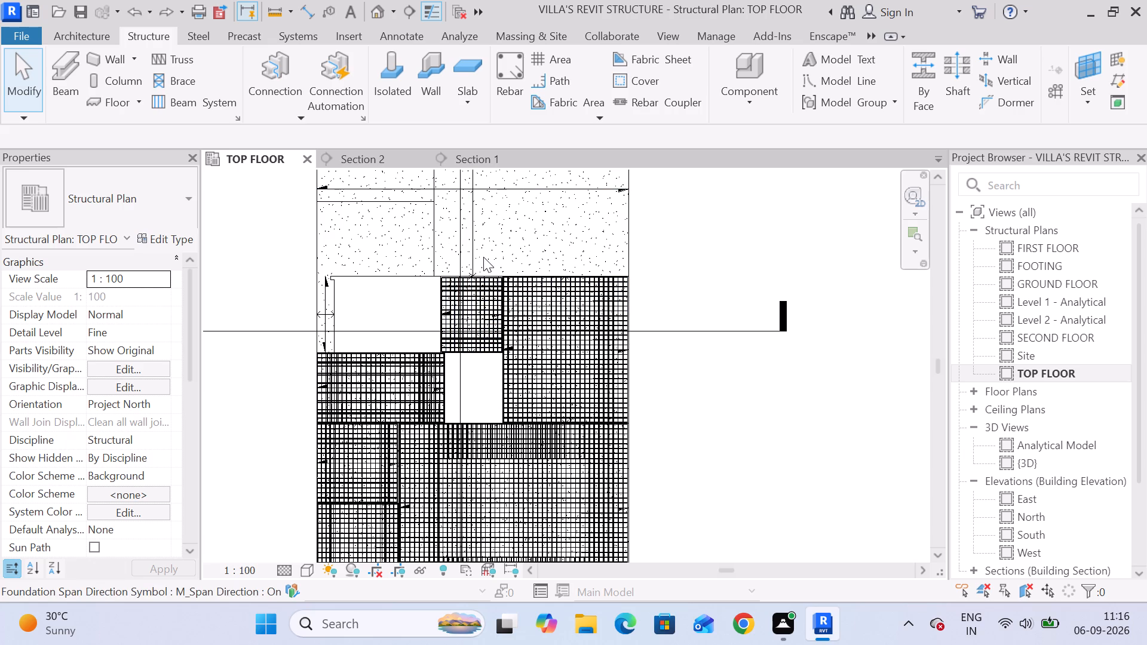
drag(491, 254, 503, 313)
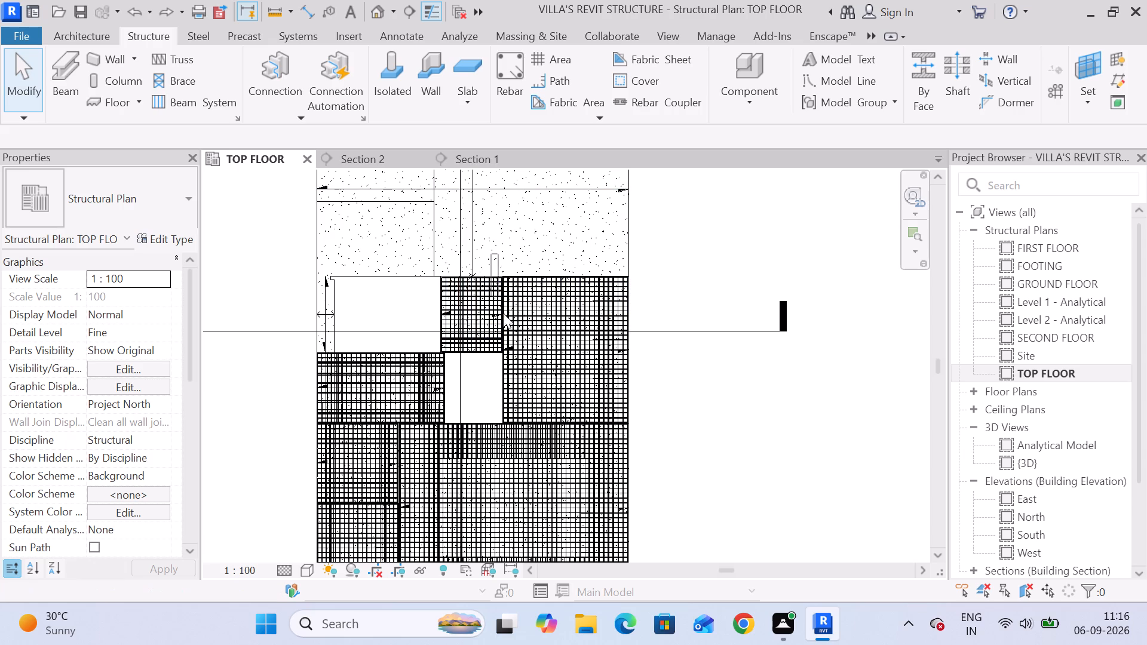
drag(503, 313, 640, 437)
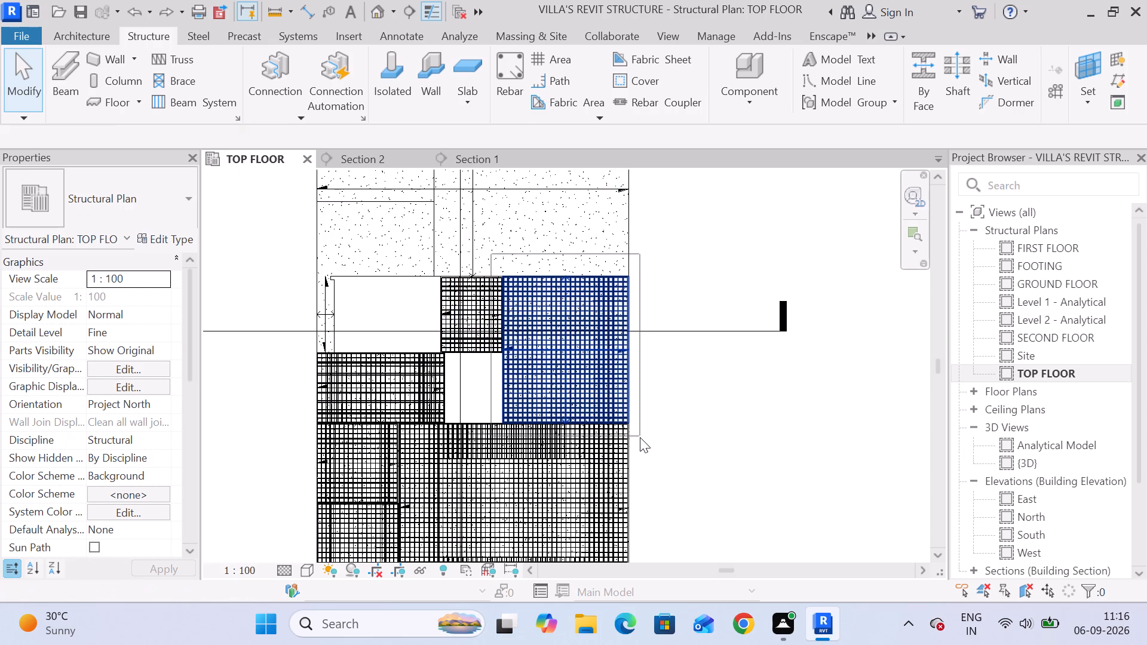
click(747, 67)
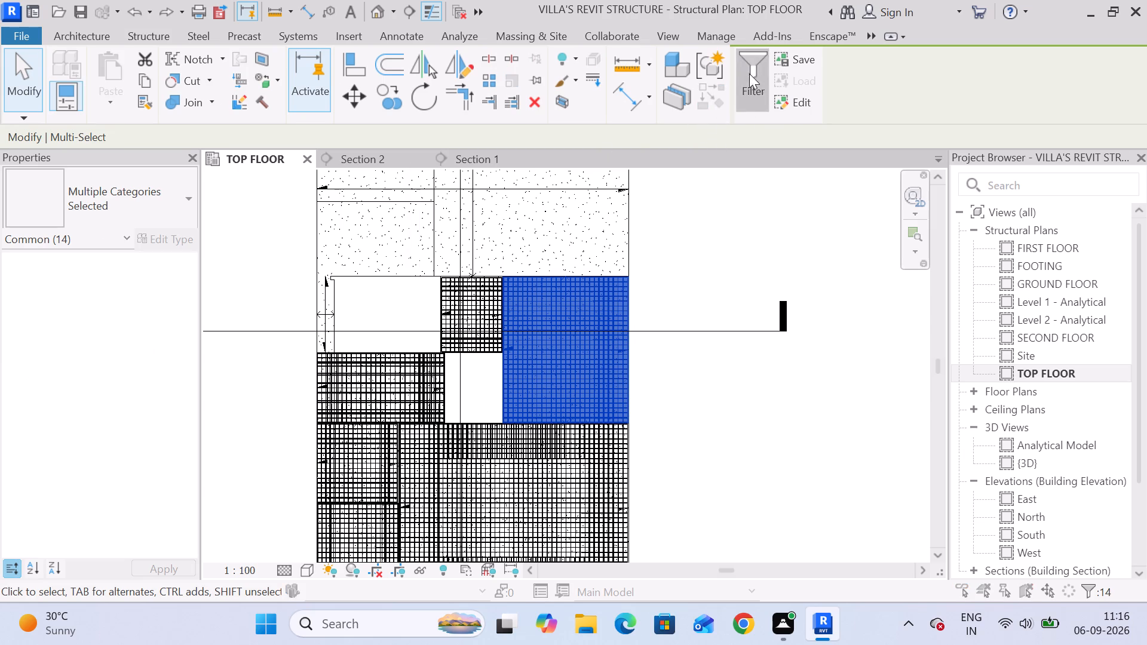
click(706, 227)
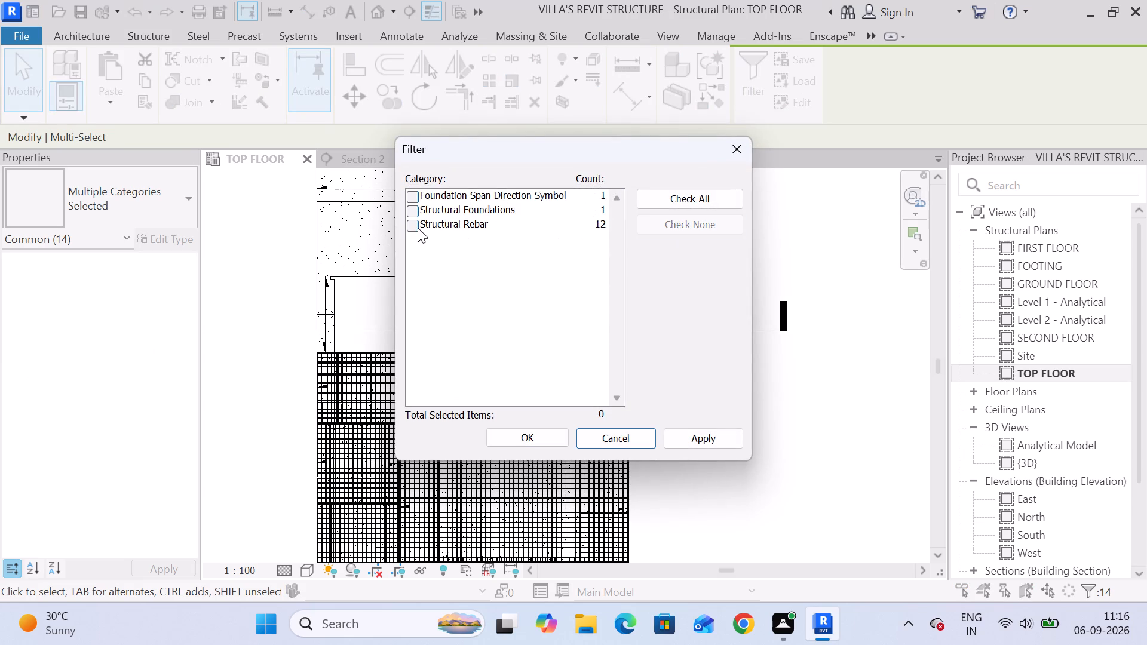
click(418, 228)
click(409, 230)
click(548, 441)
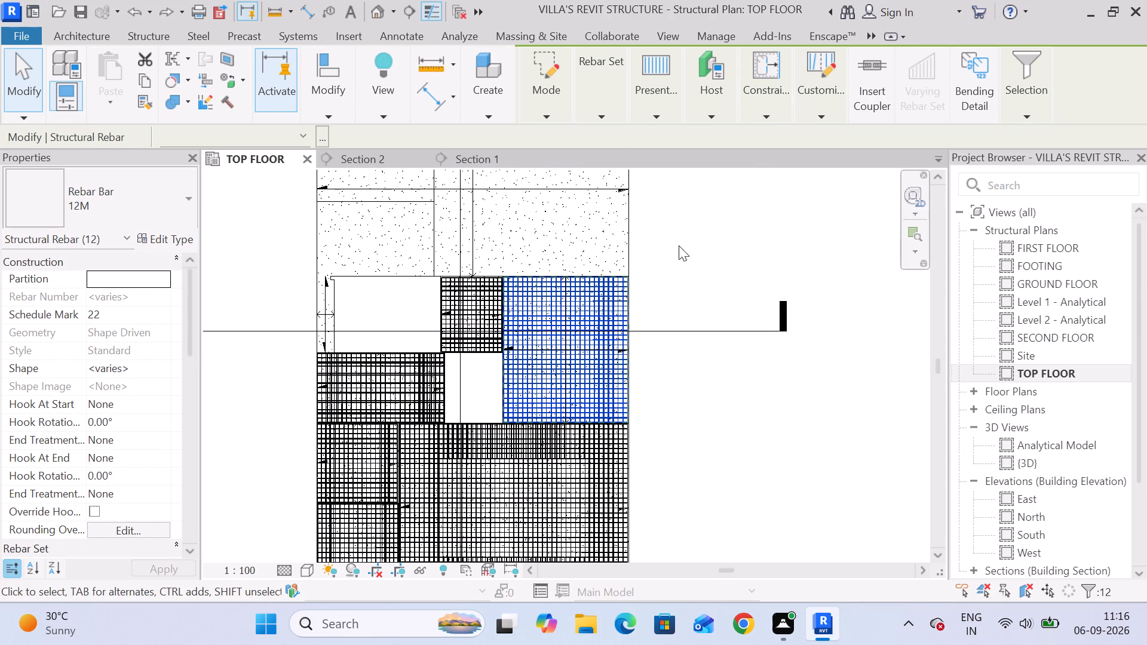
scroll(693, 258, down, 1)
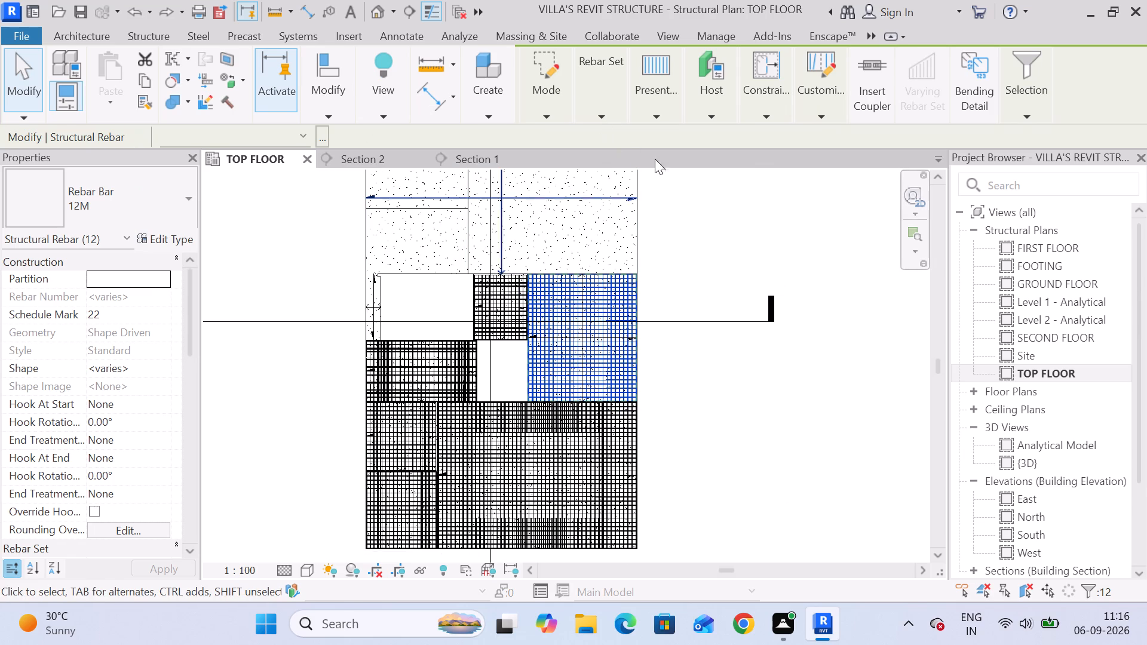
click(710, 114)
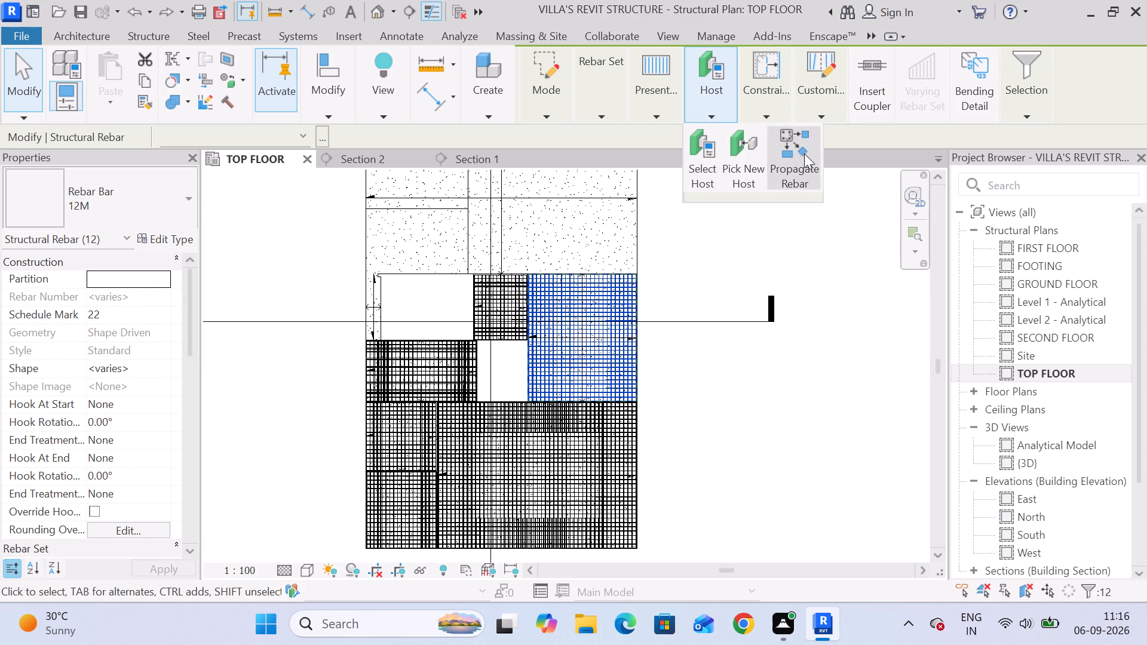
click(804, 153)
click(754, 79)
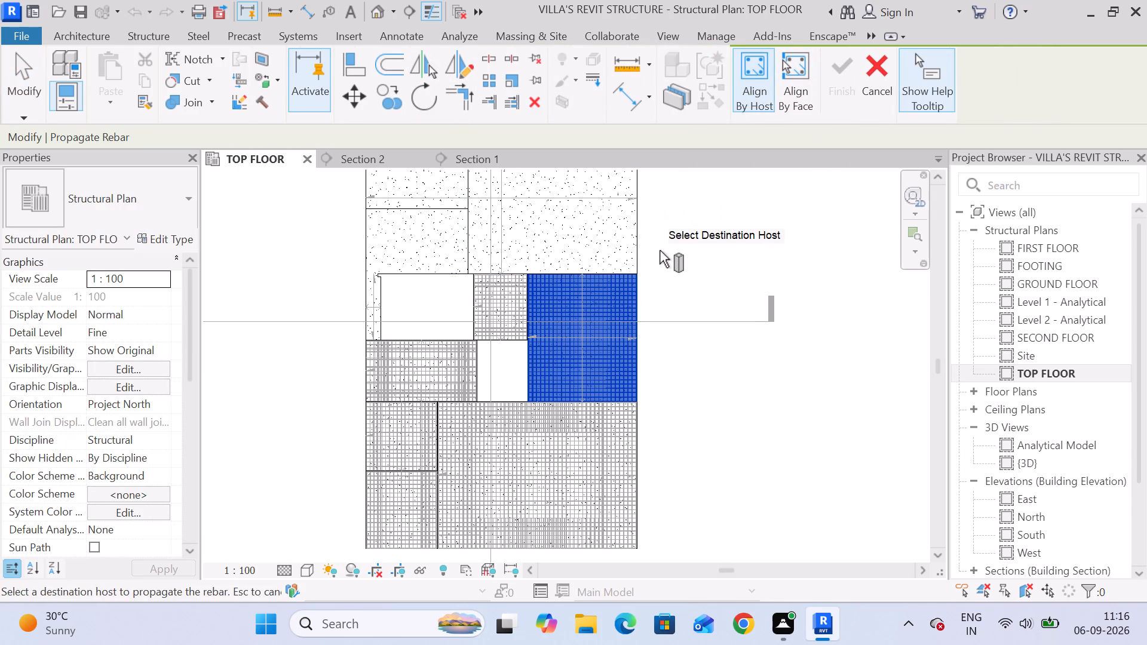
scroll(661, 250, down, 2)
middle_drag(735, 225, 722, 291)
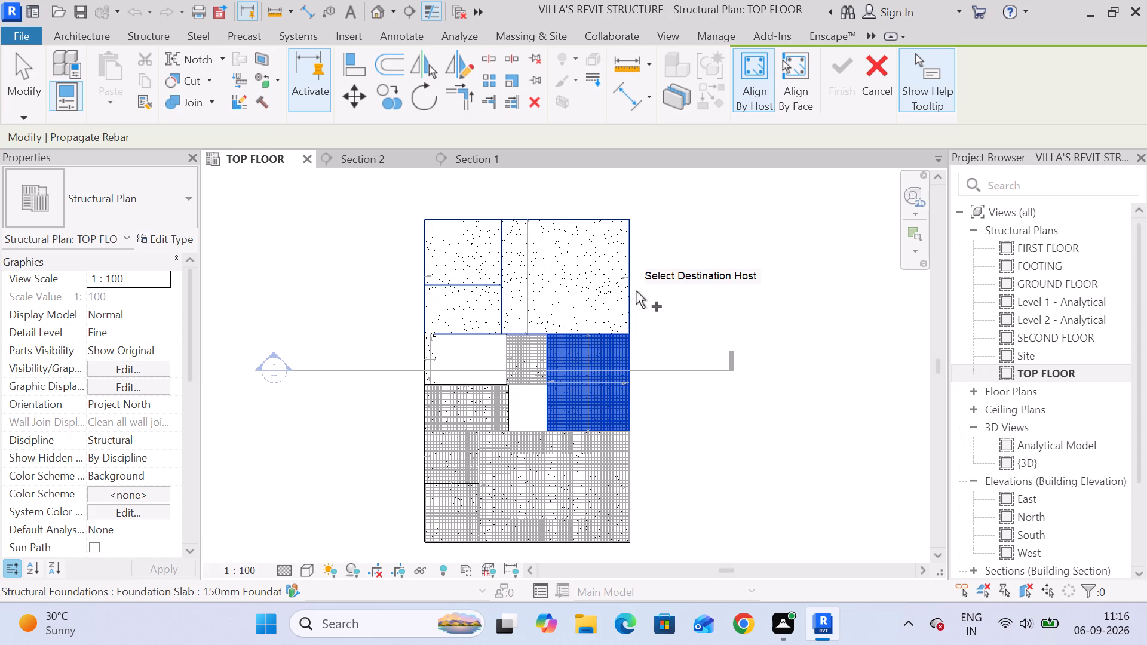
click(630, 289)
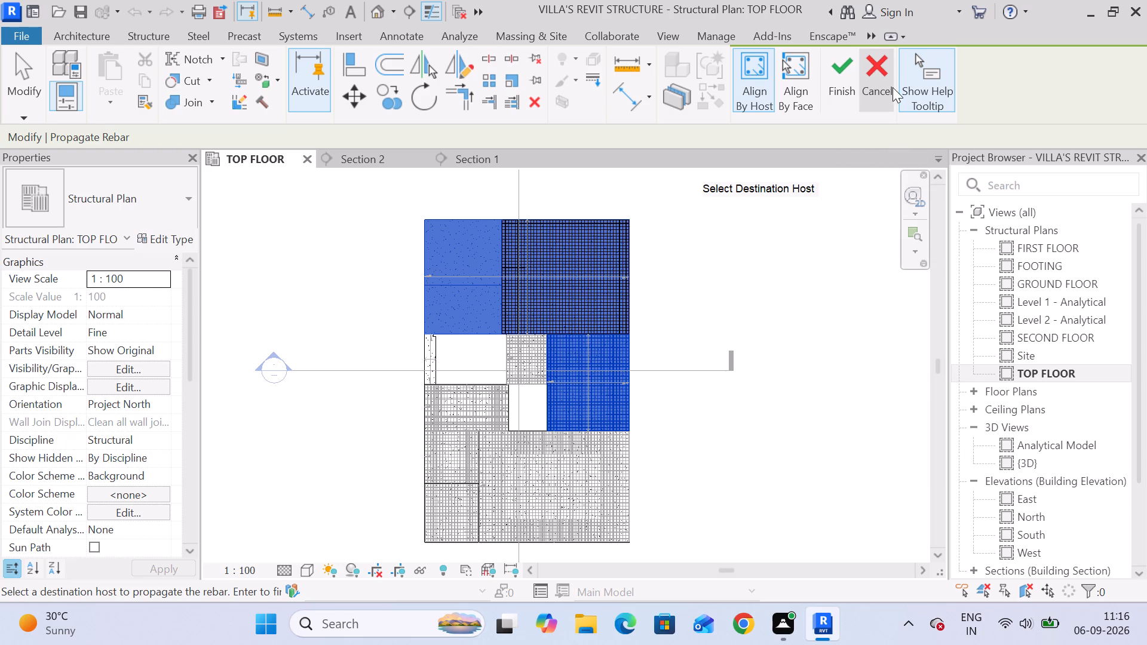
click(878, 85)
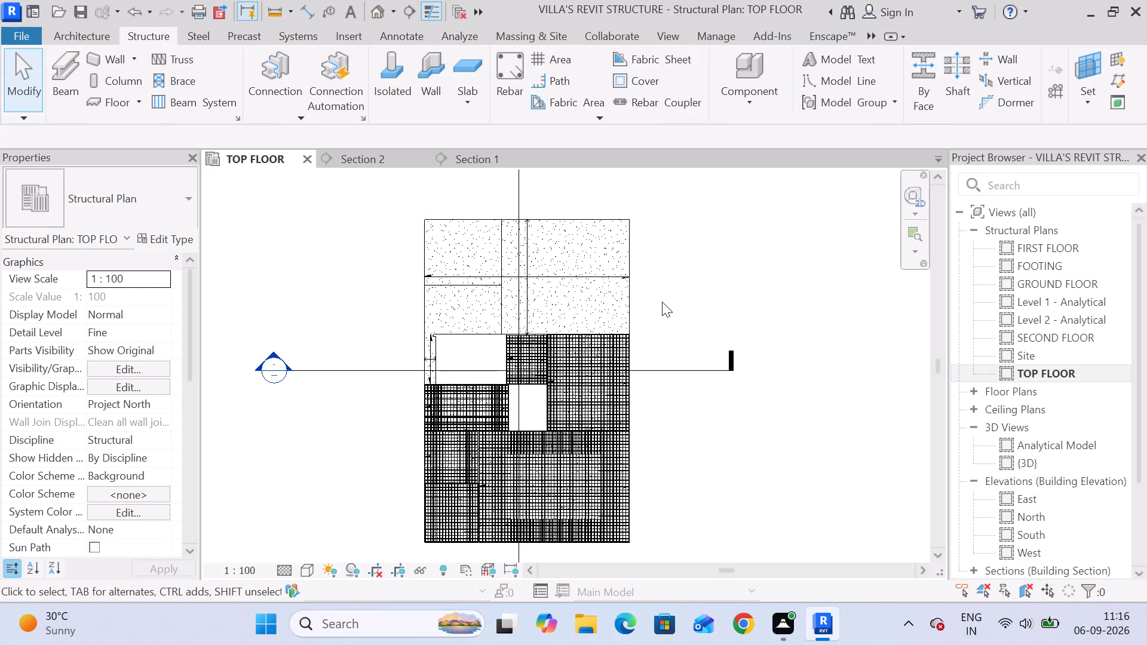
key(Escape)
Open the boundary sketch of the unreinforced 150mm foundation slab at the plan's upper end for editing.
click(628, 303)
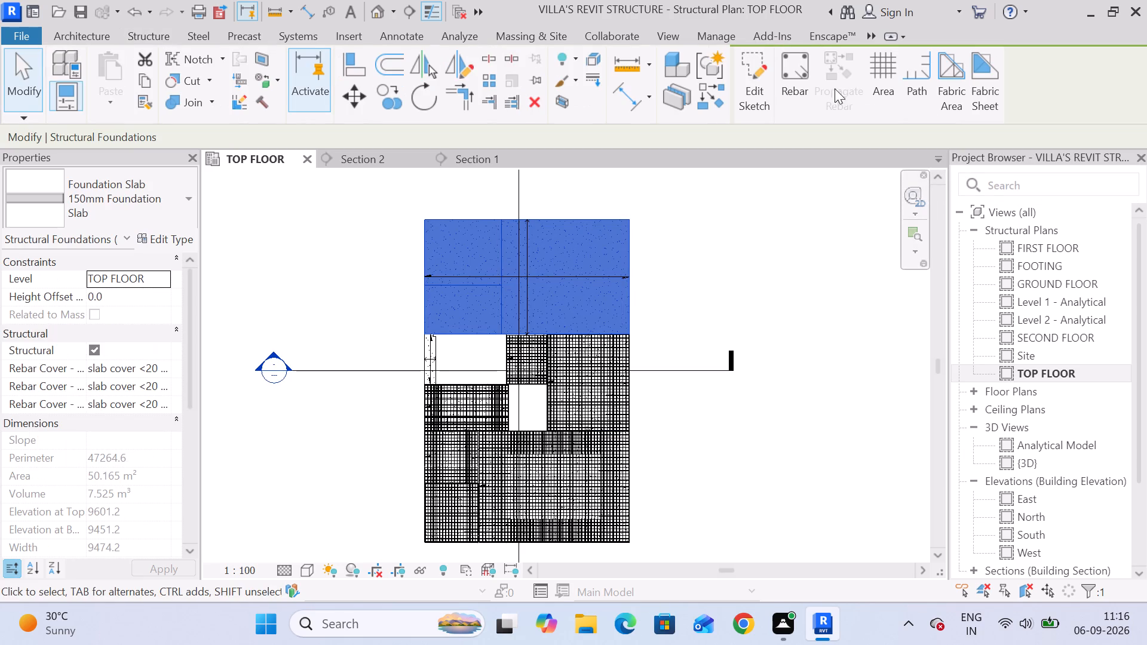
click(757, 72)
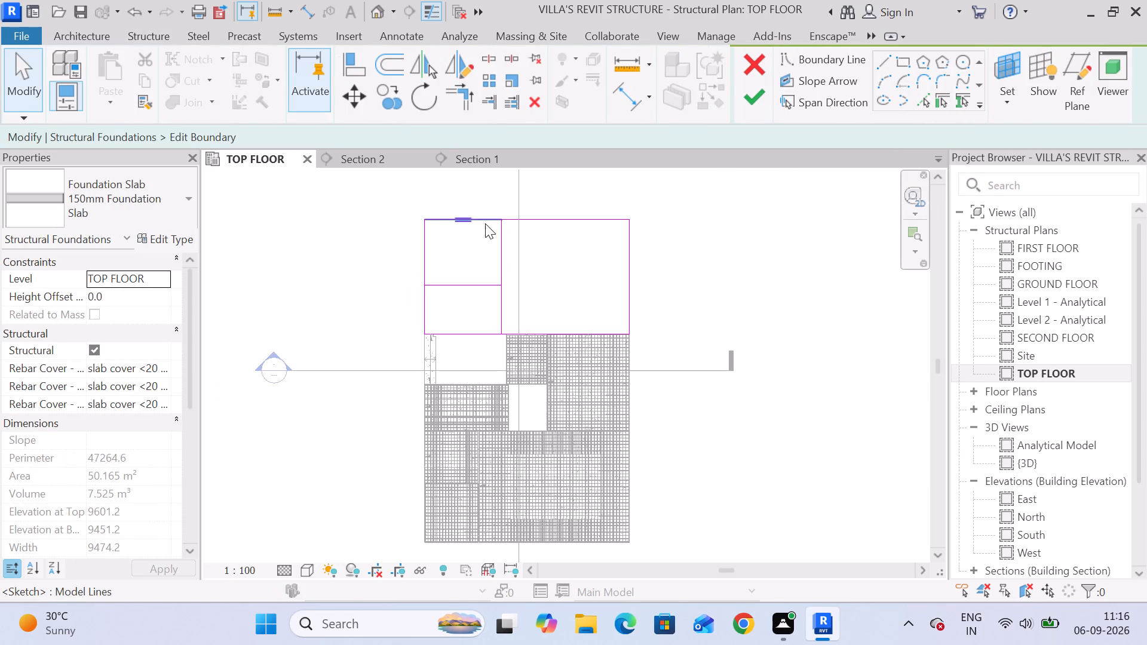
scroll(485, 223, up, 5)
scroll(521, 271, down, 3)
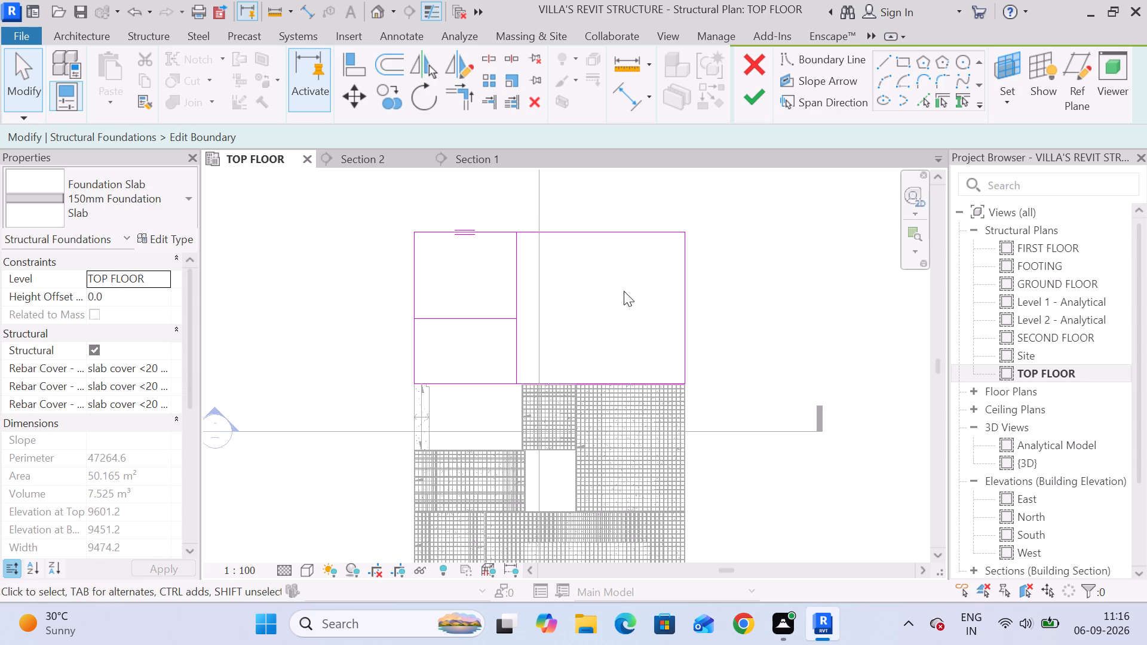
scroll(510, 226, up, 4)
scroll(523, 235, down, 4)
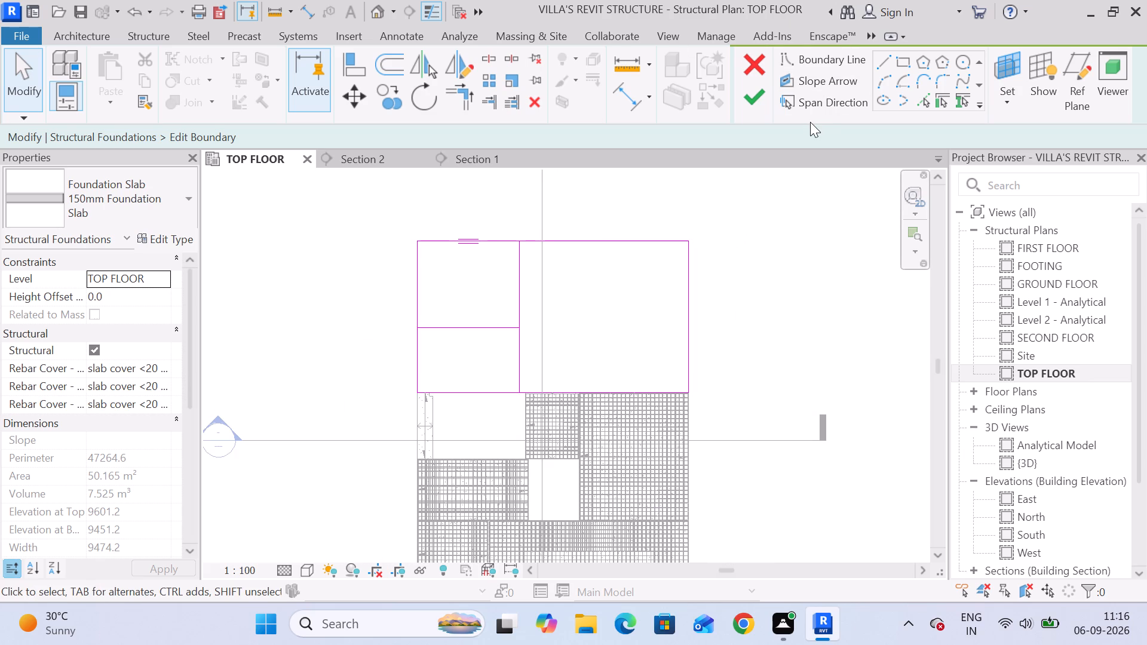
scroll(810, 122, down, 2)
middle_drag(824, 270, 818, 104)
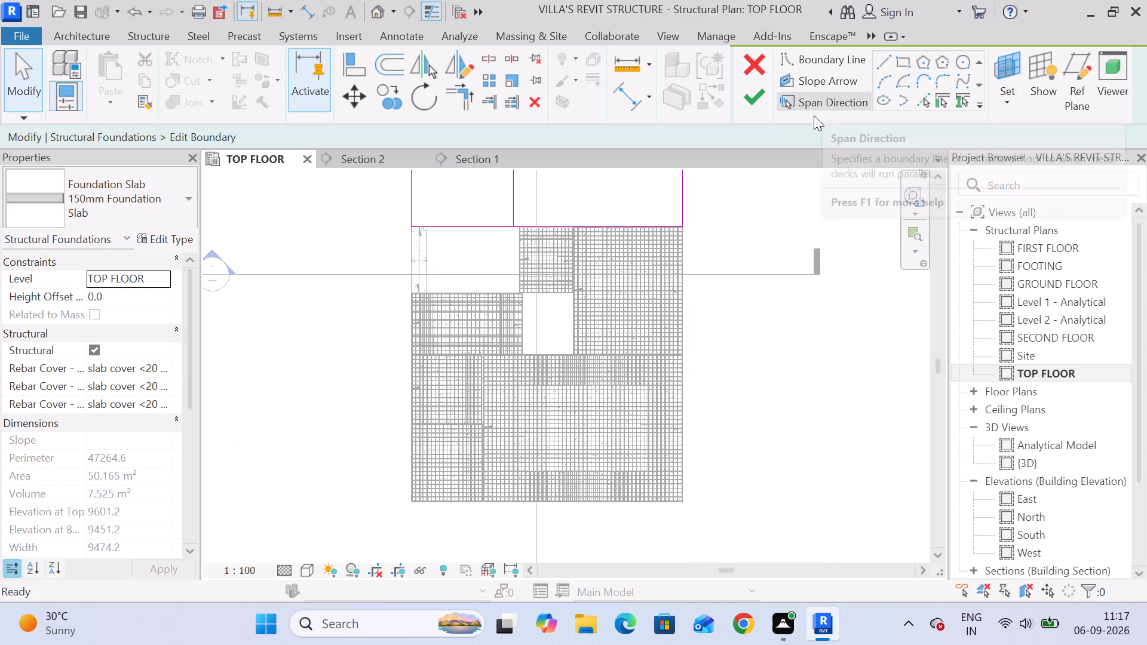
middle_drag(799, 171, 803, 211)
scroll(813, 191, down, 1)
middle_drag(813, 191, 806, 208)
middle_drag(810, 191, 796, 220)
middle_drag(796, 213, 796, 232)
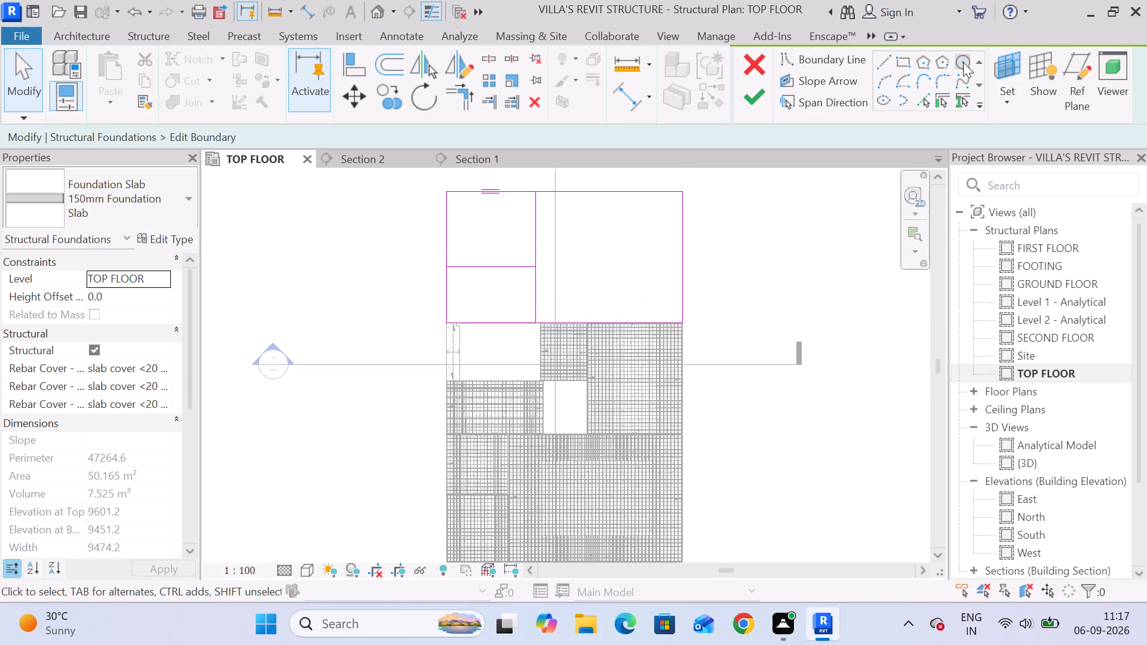
Delete the boundary lines enclosing the two smaller left-hand panels from the slab sketch, keeping the large right-hand rectangle.
click(435, 207)
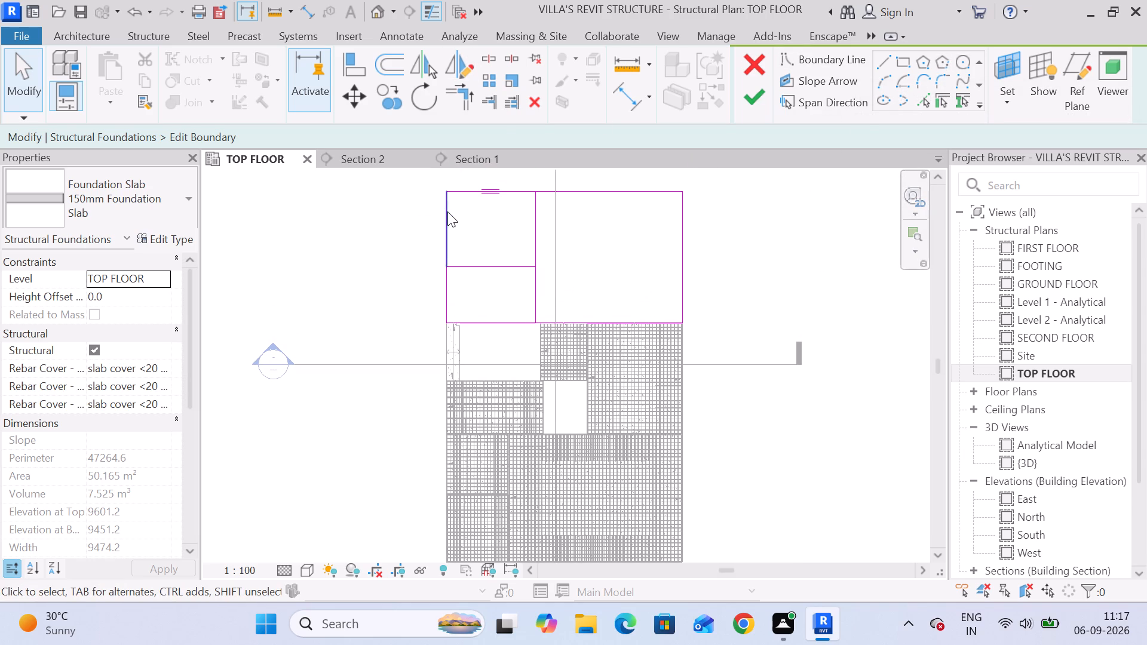
click(449, 212)
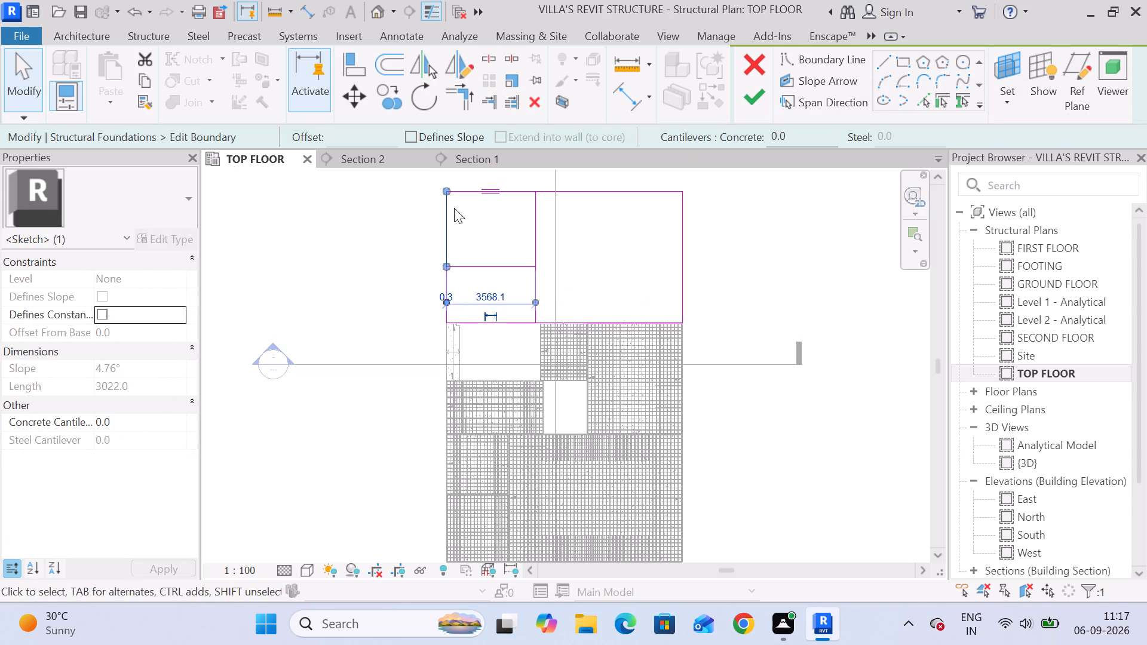
key(Delete)
click(471, 196)
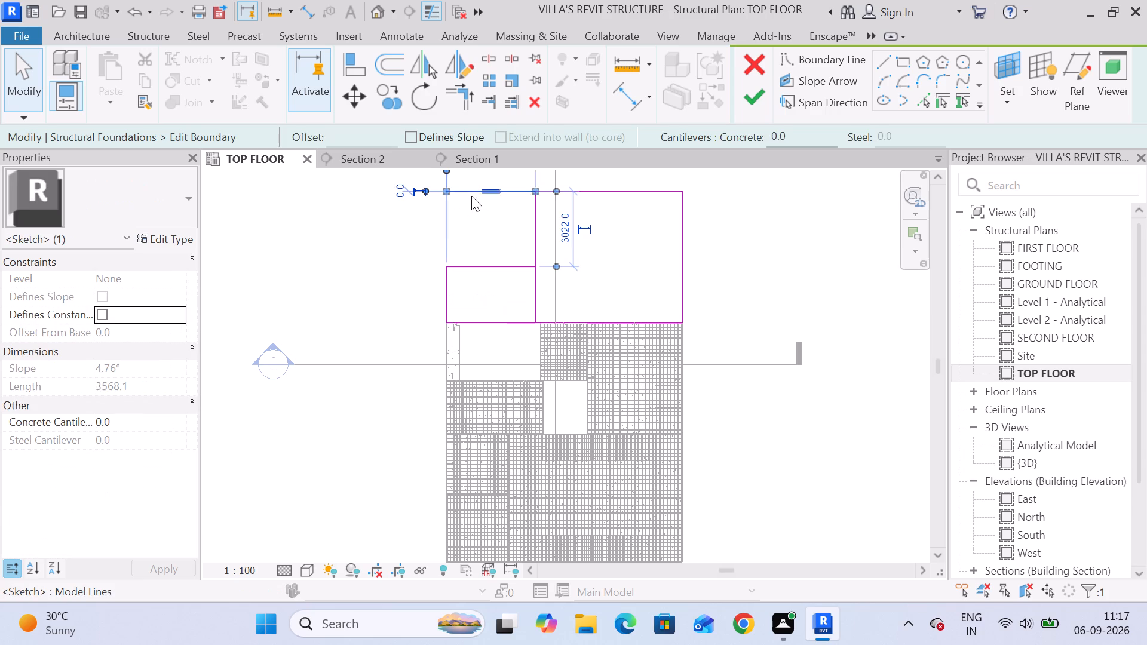
key(Delete)
click(476, 266)
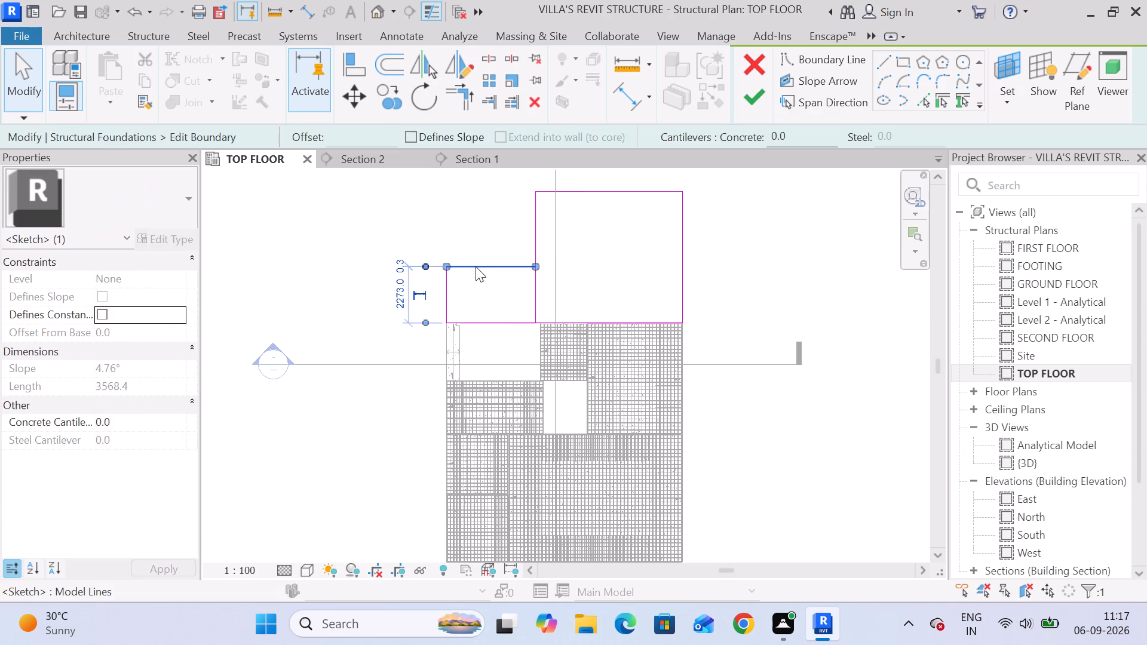
key(Delete)
click(476, 271)
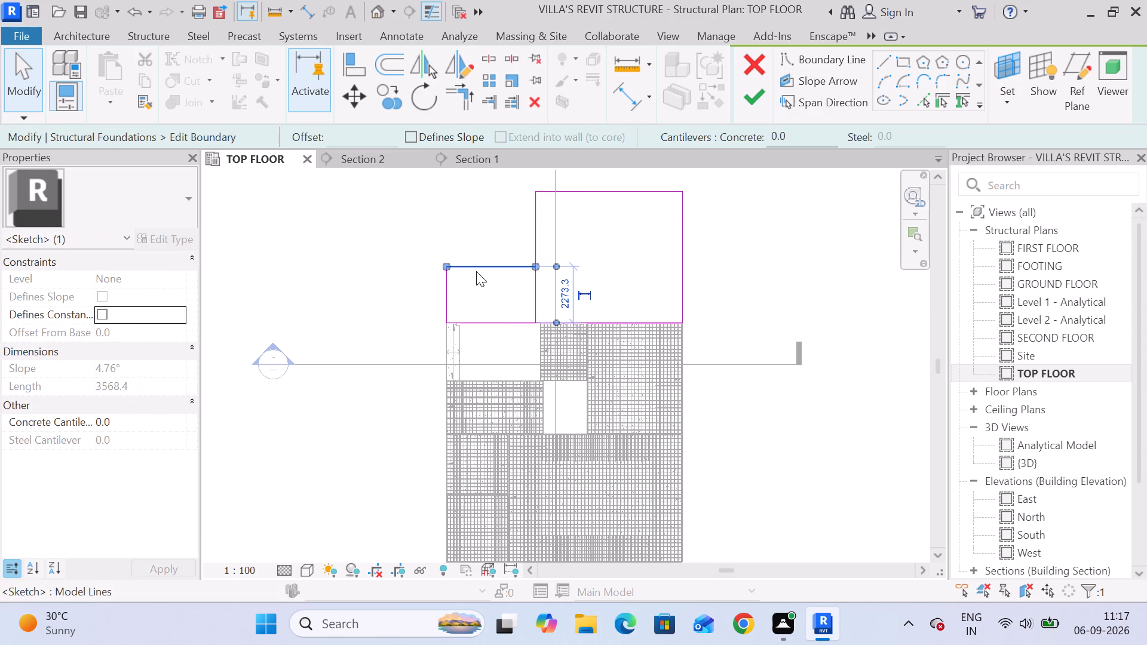
key(Delete)
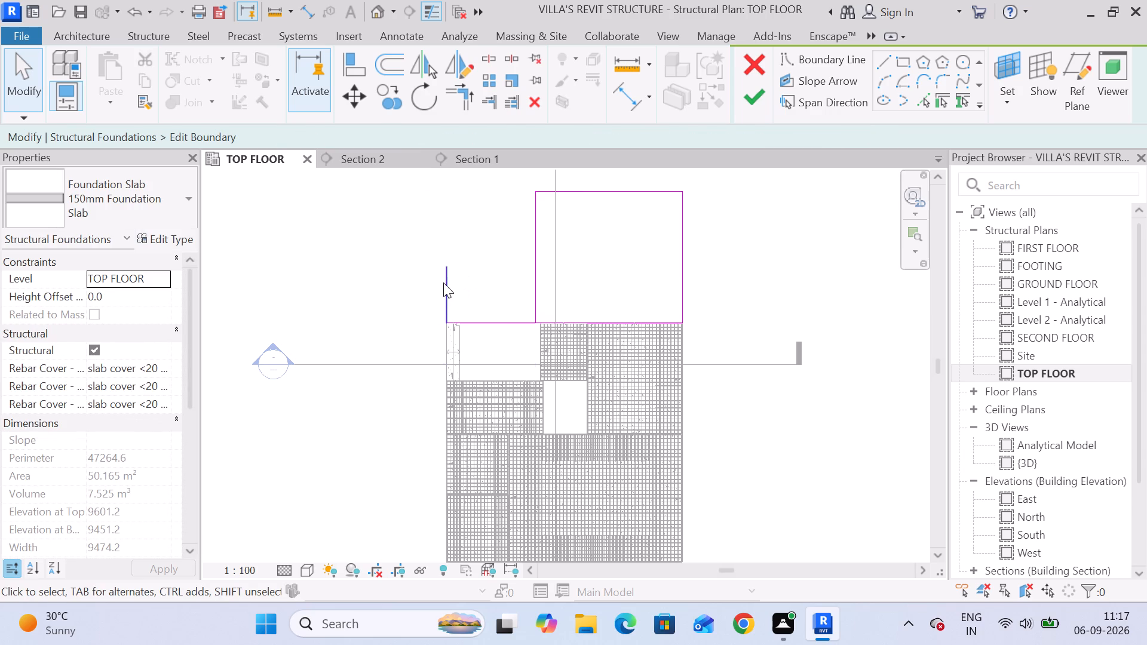
click(443, 282)
key(Delete)
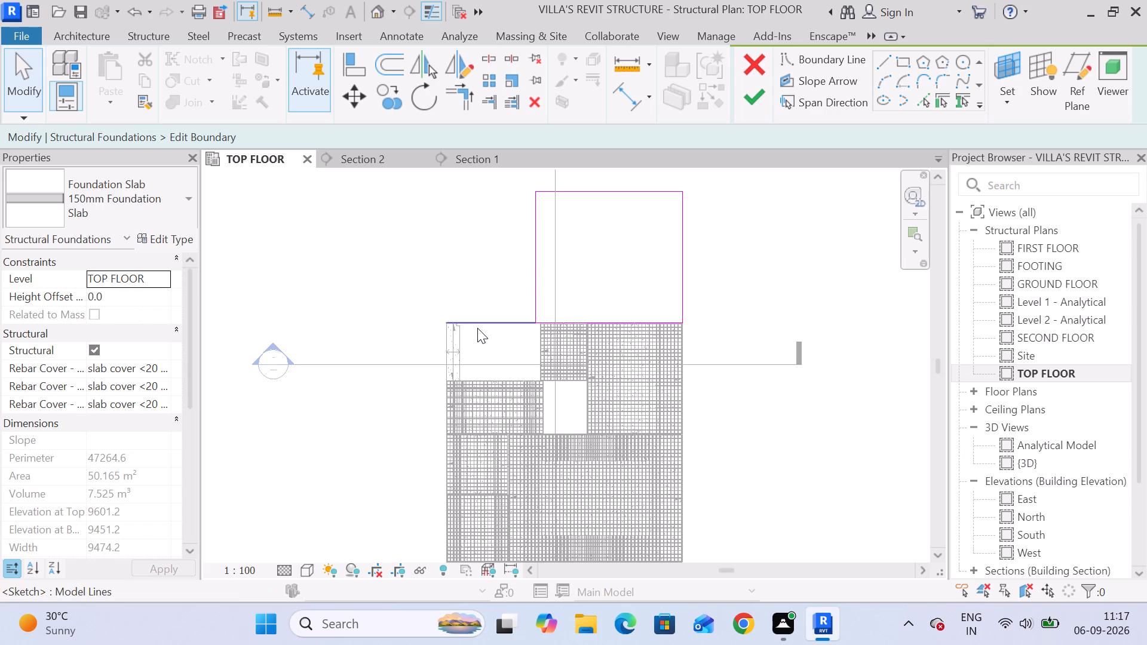
click(477, 328)
key(Delete)
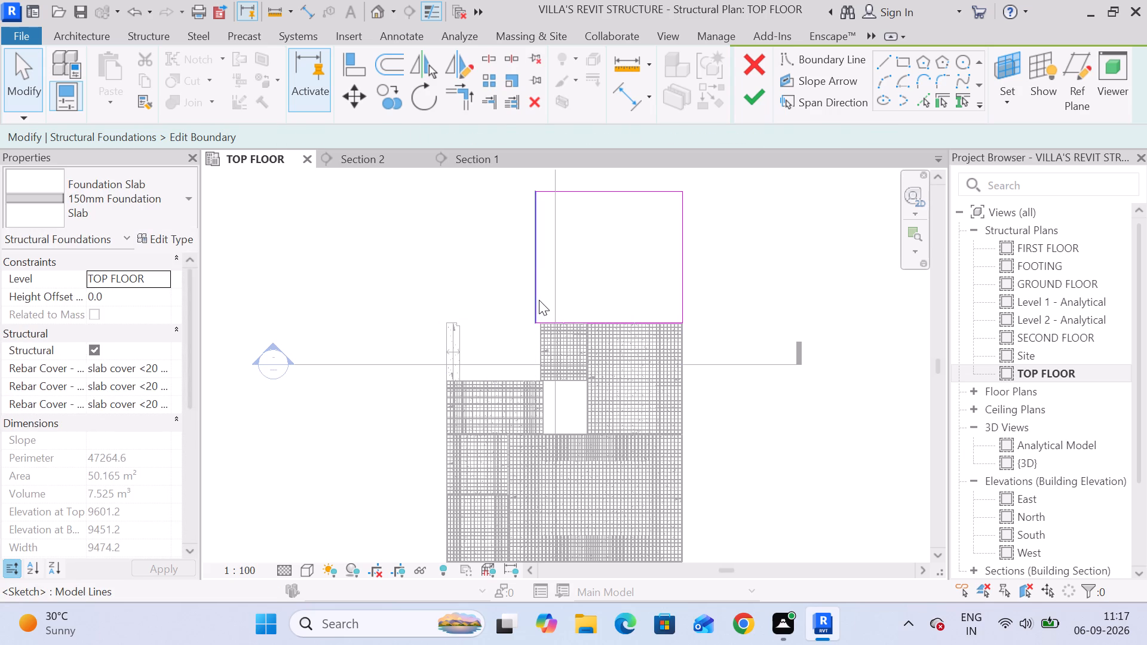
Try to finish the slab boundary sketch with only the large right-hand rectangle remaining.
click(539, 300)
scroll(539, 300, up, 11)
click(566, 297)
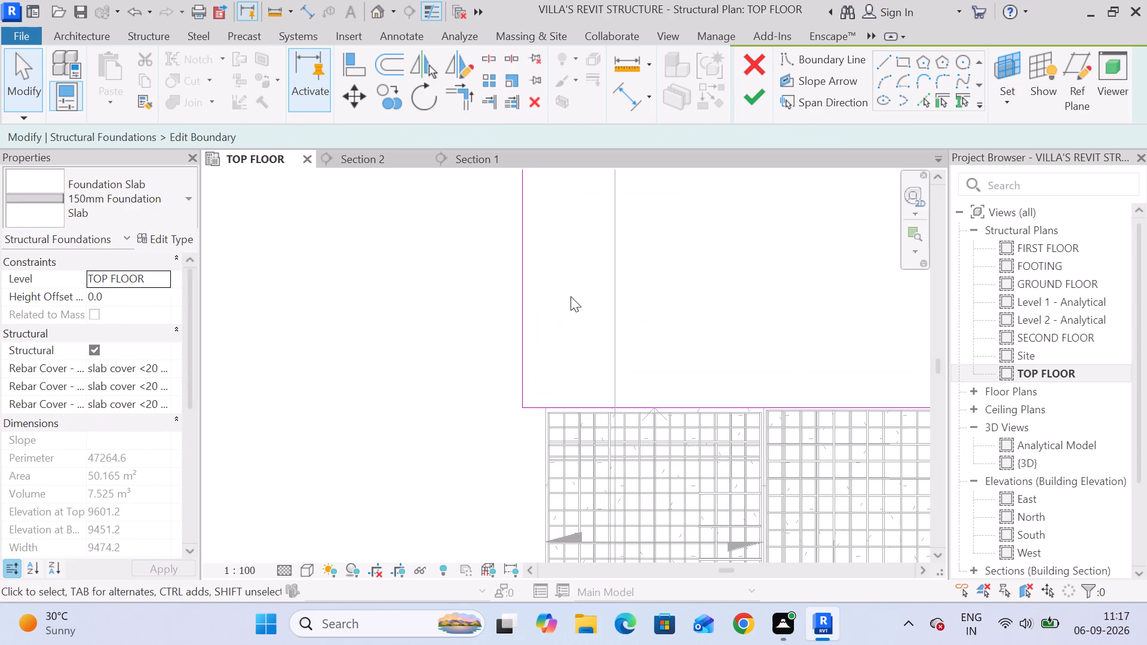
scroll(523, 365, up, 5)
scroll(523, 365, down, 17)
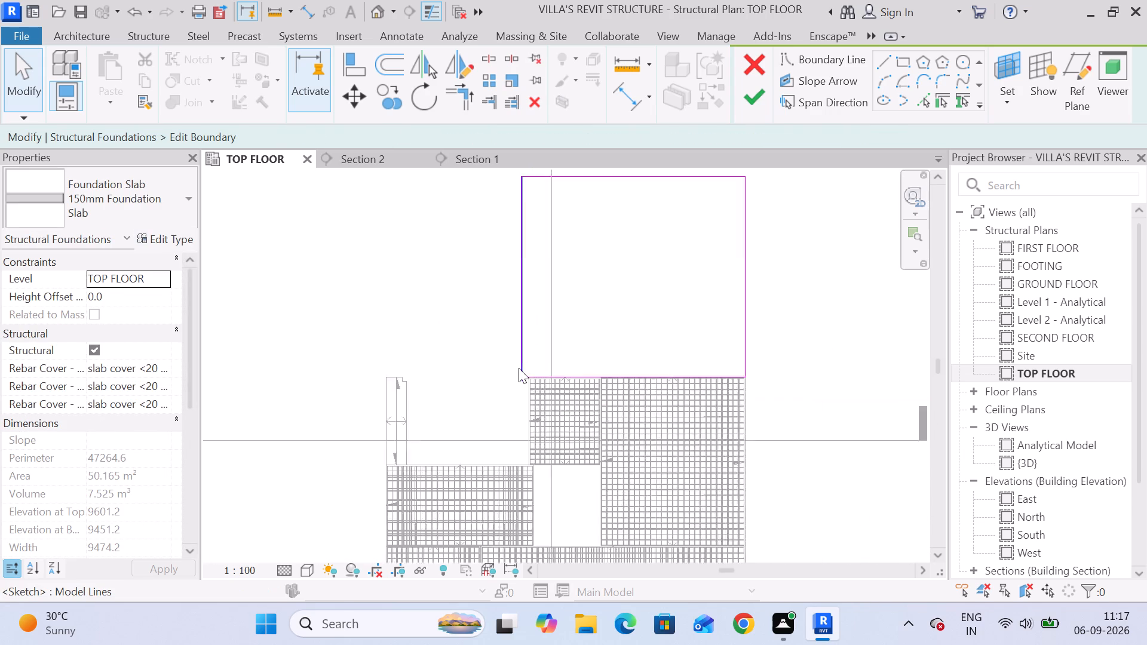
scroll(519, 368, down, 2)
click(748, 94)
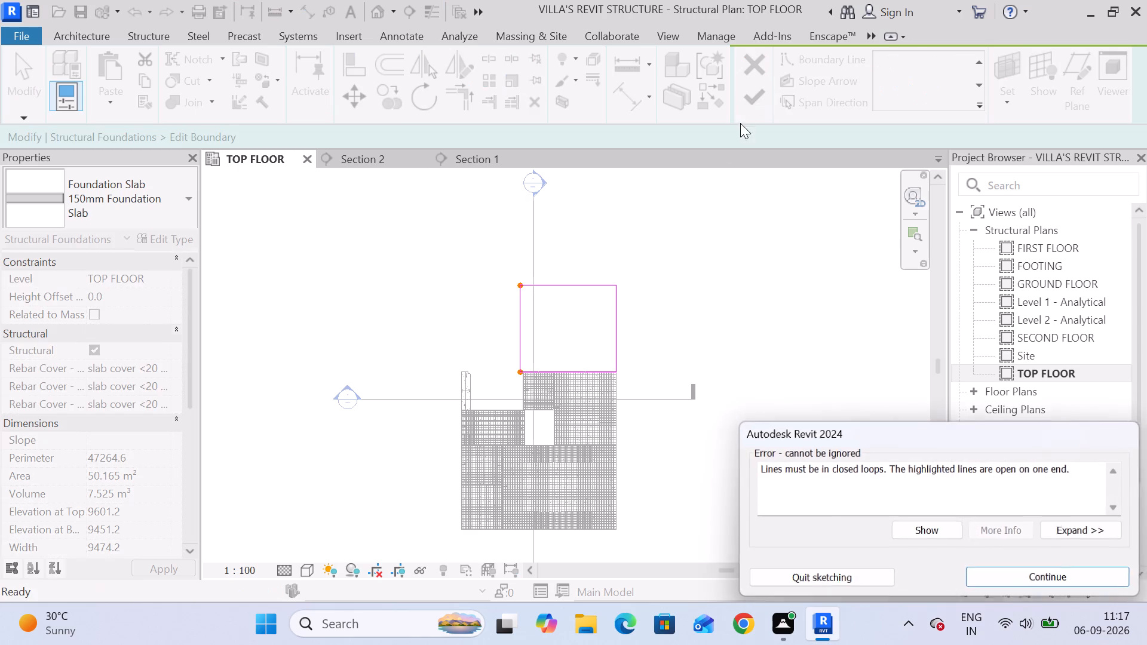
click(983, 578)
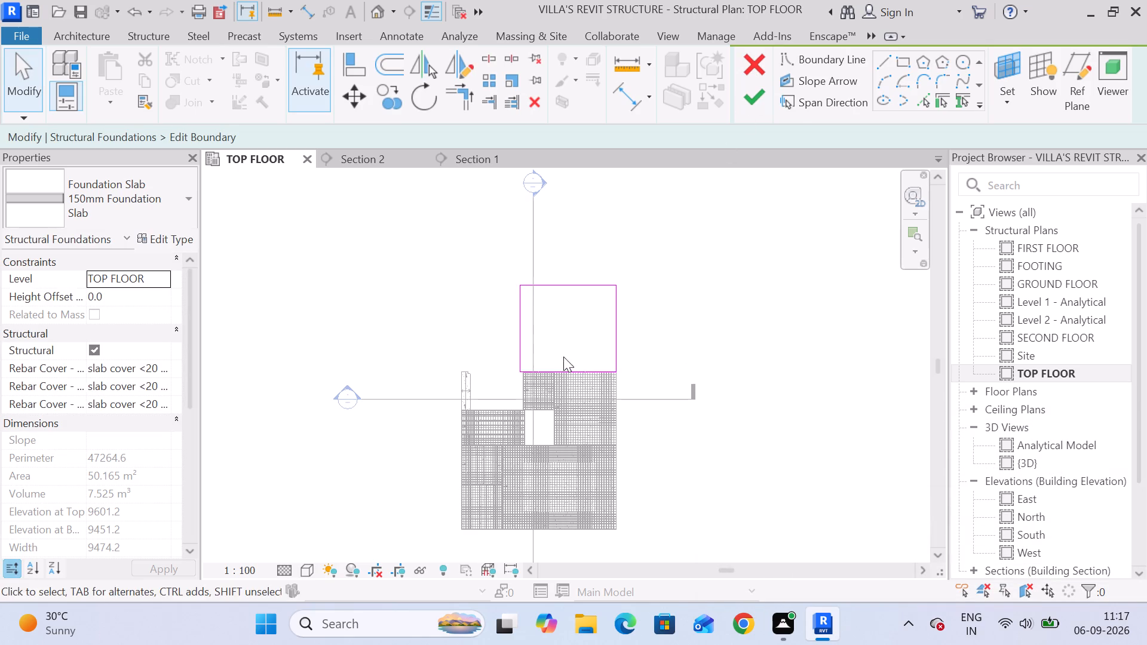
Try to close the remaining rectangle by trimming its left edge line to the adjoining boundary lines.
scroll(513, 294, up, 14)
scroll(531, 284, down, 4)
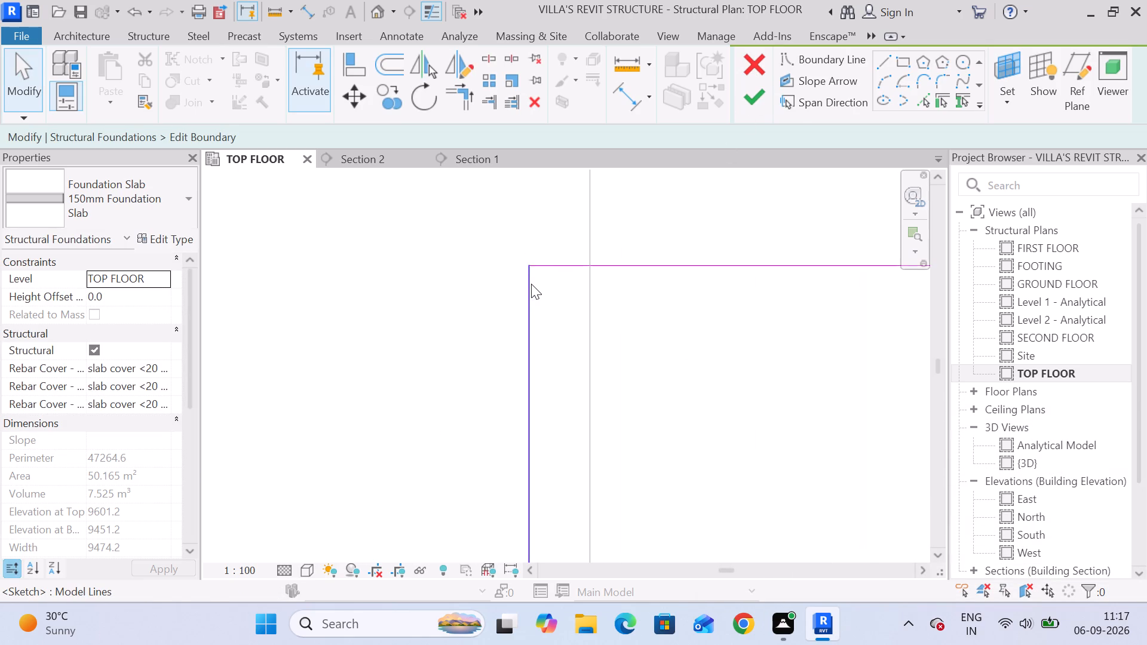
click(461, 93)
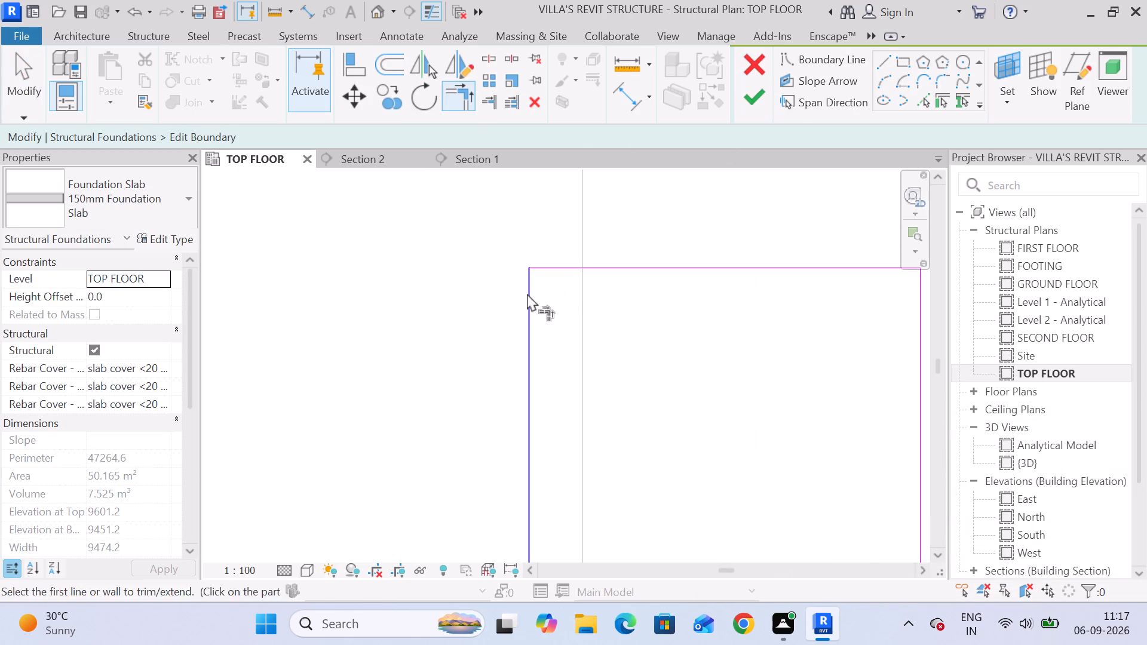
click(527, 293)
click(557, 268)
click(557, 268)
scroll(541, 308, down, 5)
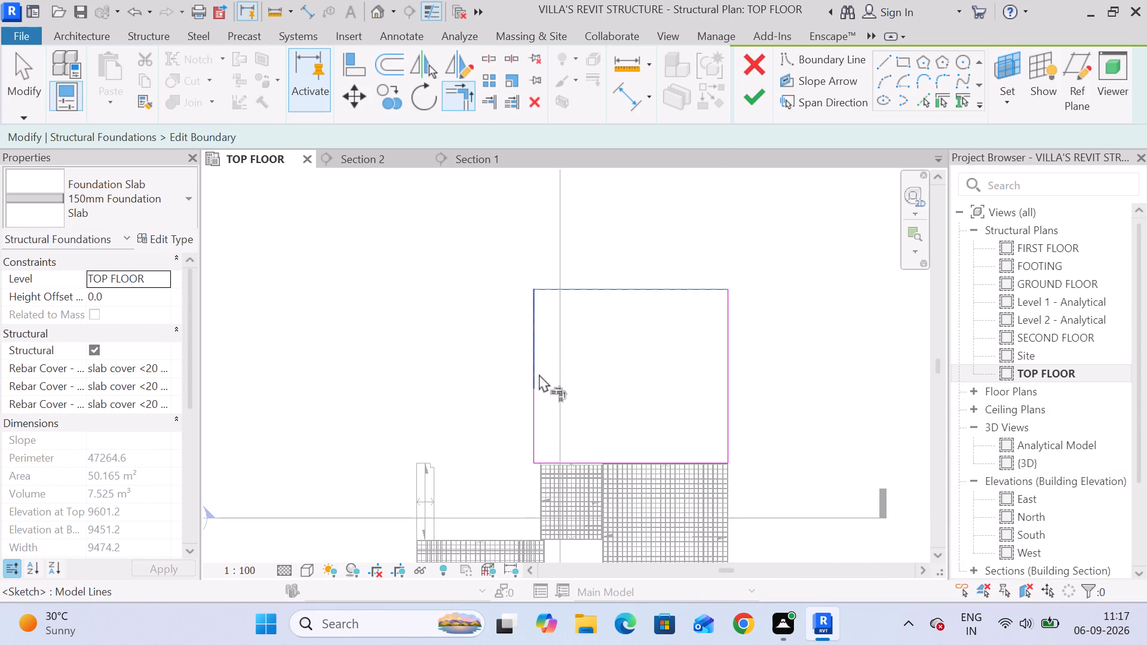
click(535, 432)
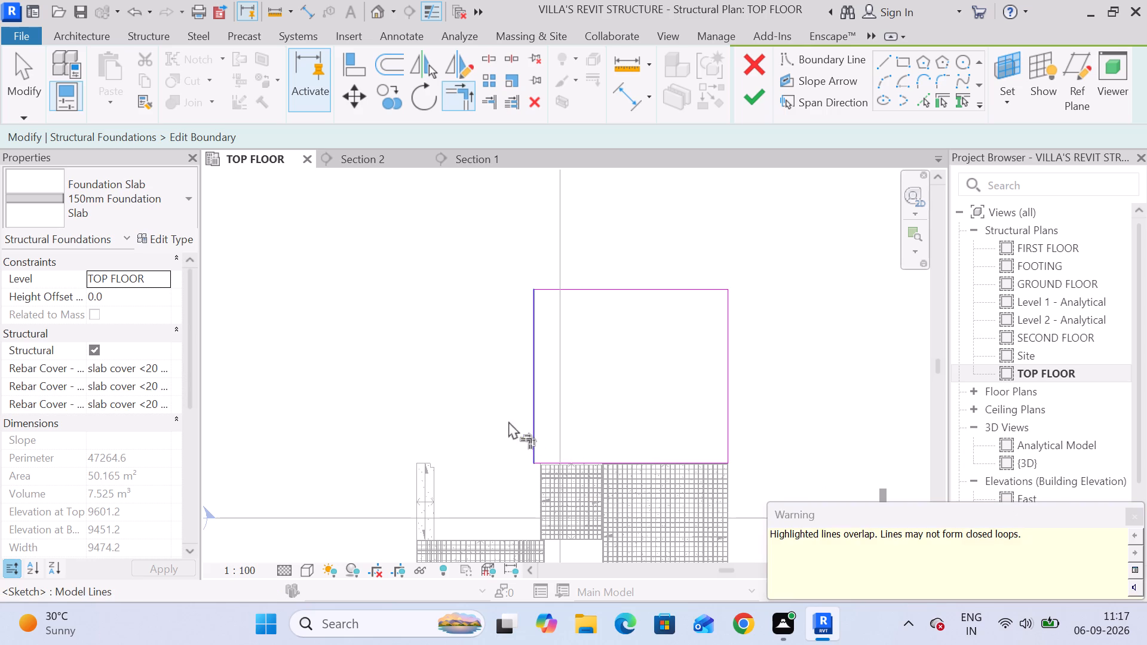
Delete all the overlapping sketch lines along the left edge of the remaining rectangle.
click(23, 79)
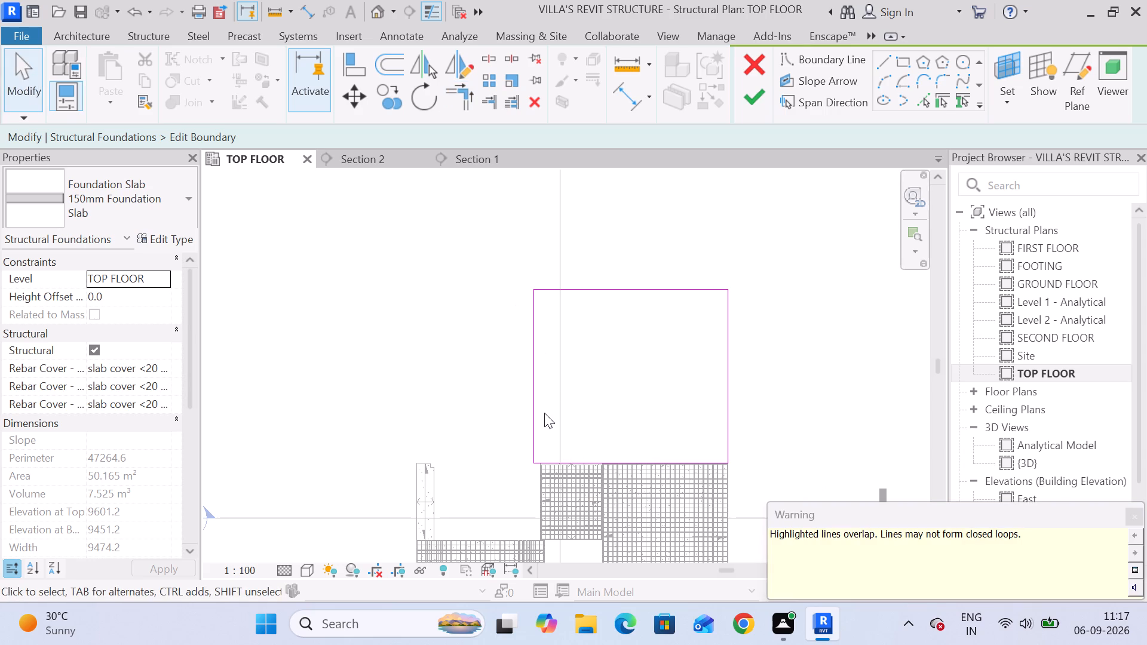
click(535, 425)
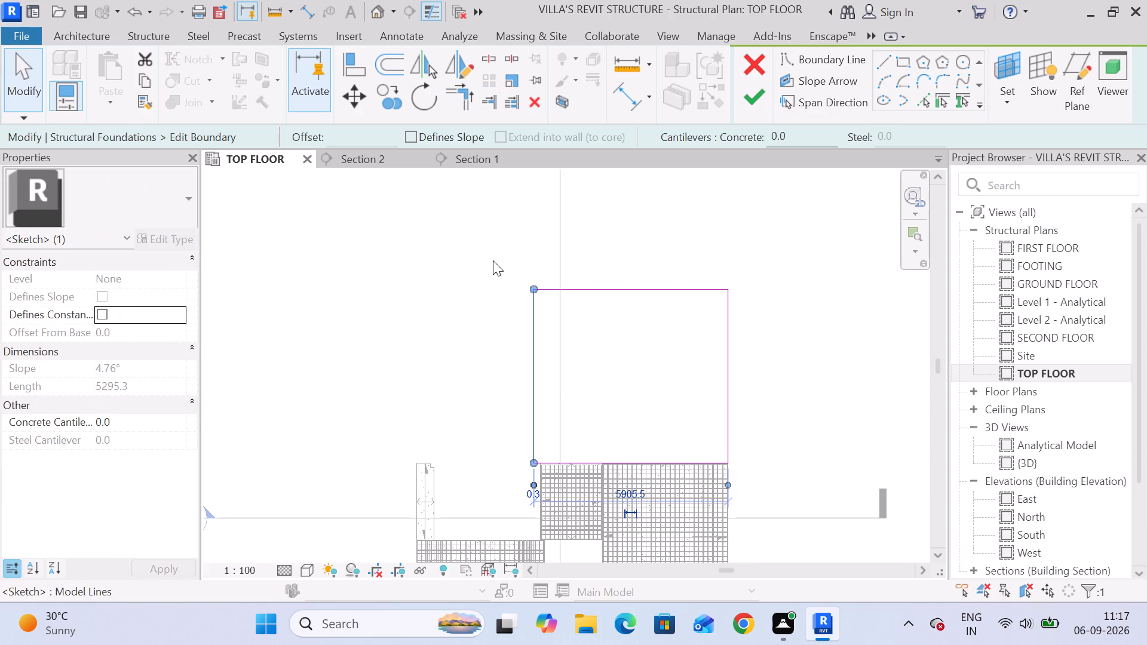
key(Delete)
click(530, 389)
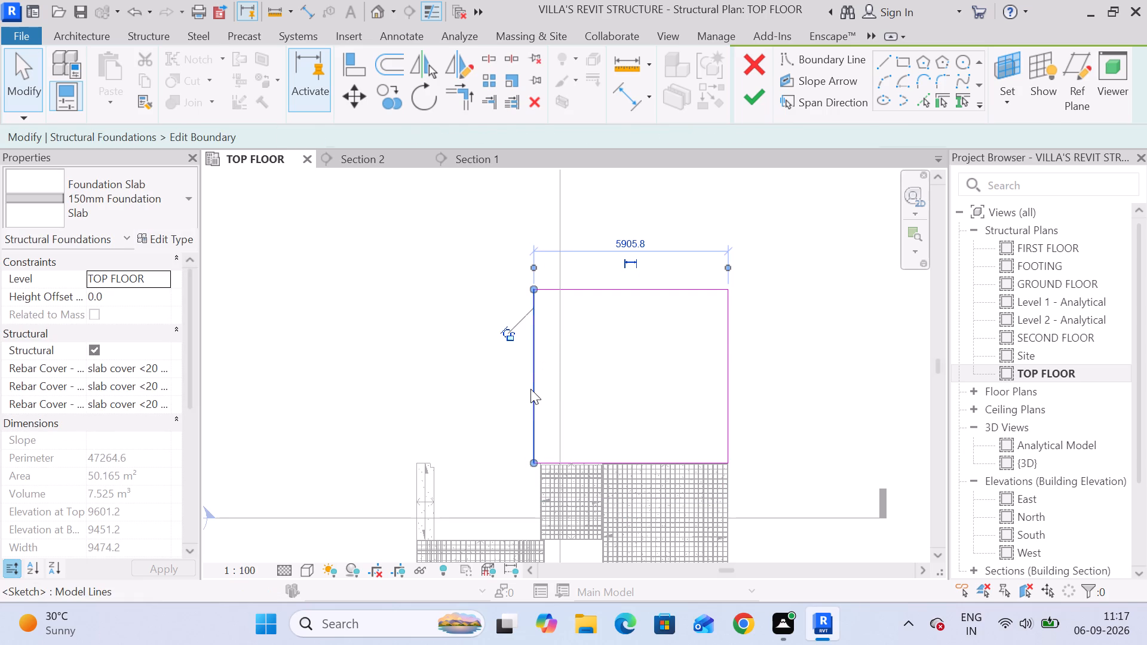
key(Delete)
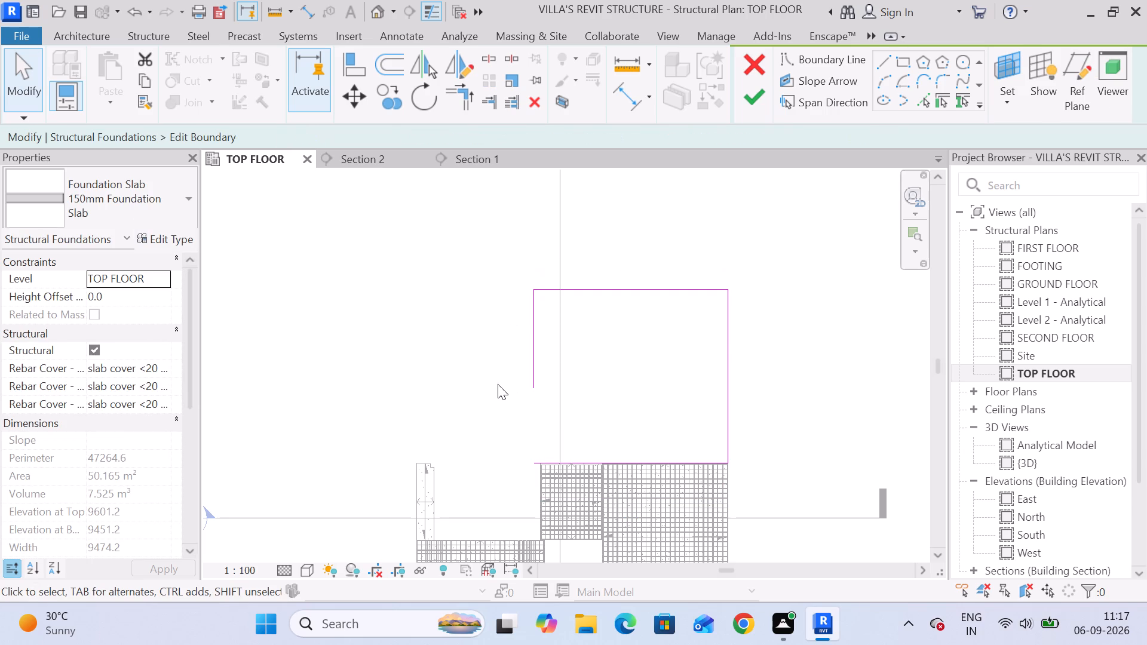
key(ctrl+z)
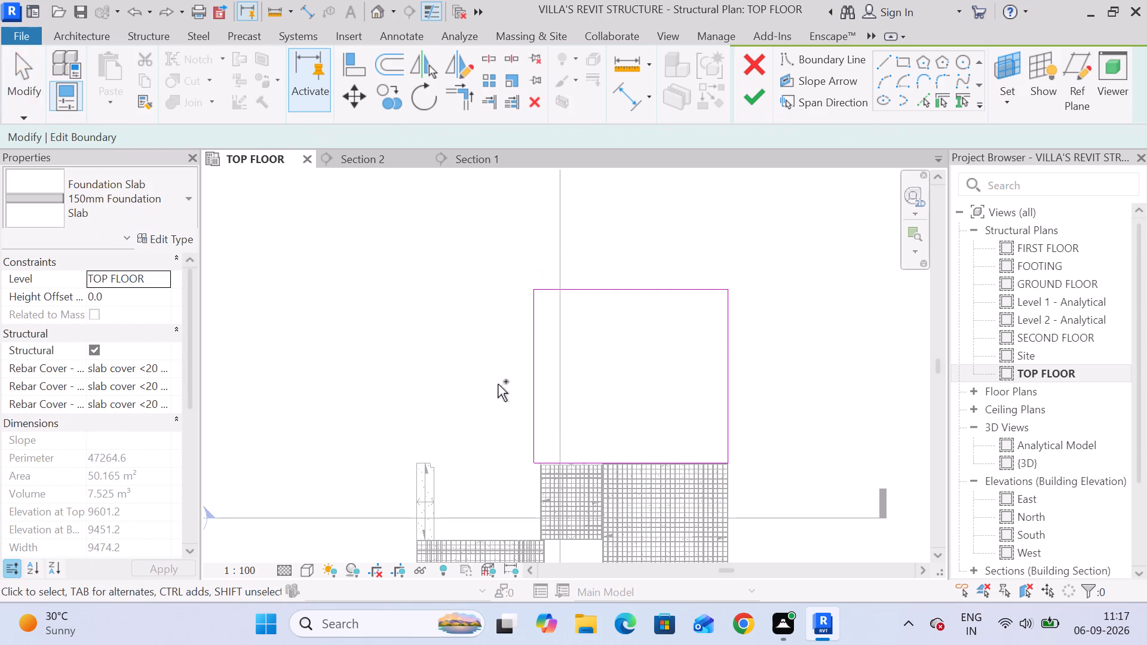
click(534, 351)
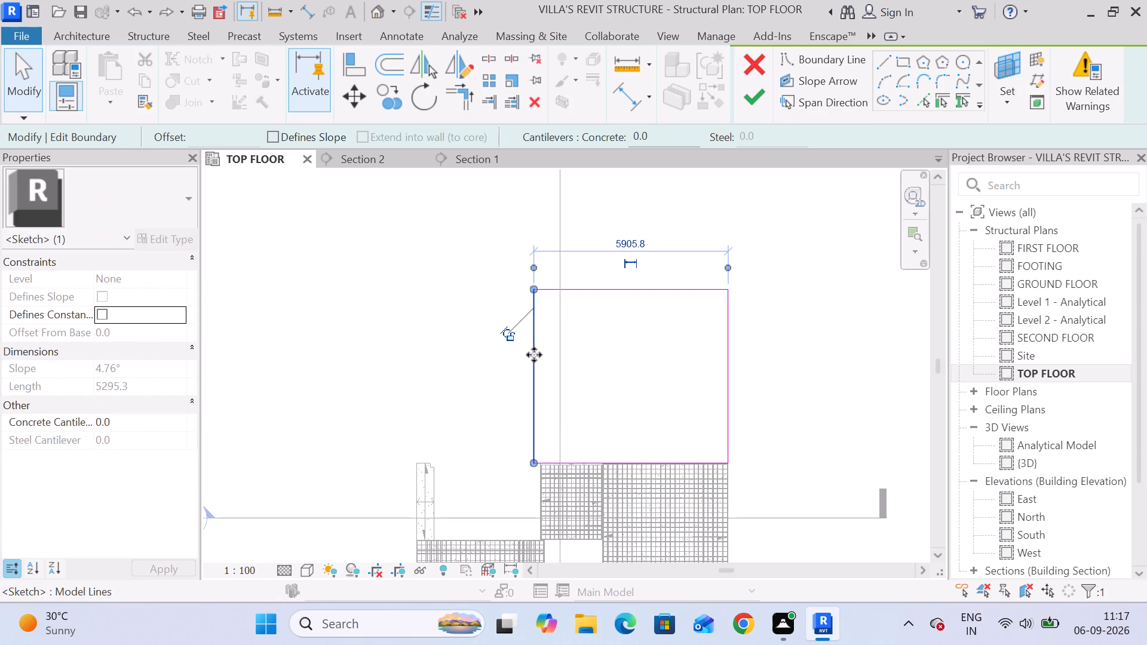
key(Delete)
click(542, 371)
click(536, 367)
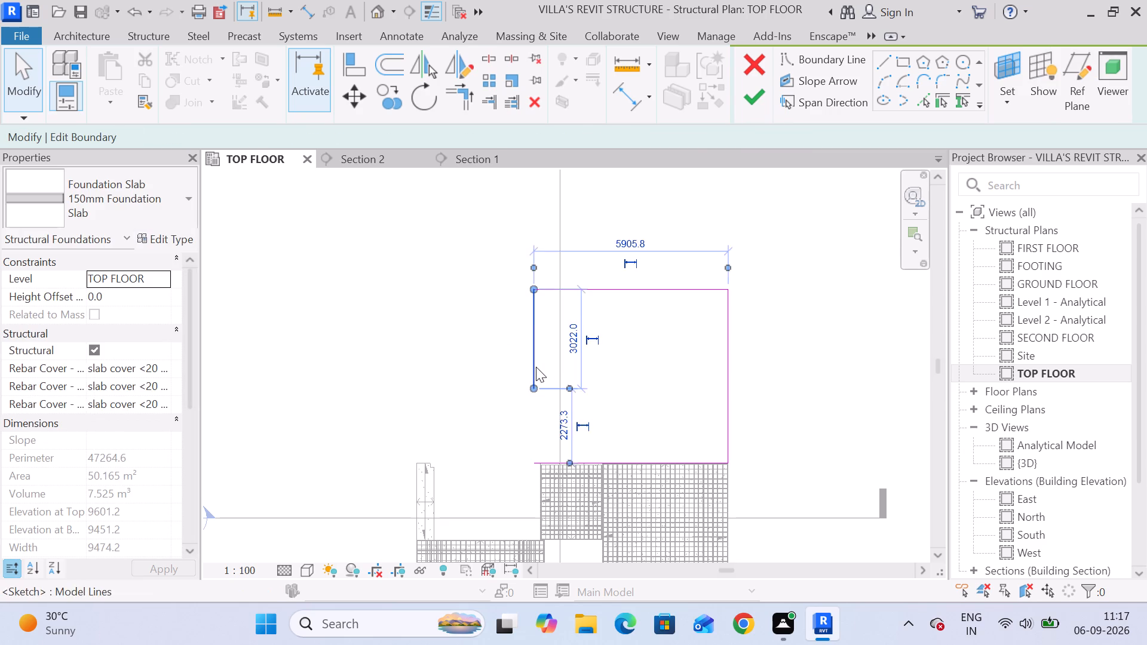
key(Delete)
Draw a single boundary line about 5295 mm long closing the rectangle's left edge and finish the slab boundary.
click(895, 54)
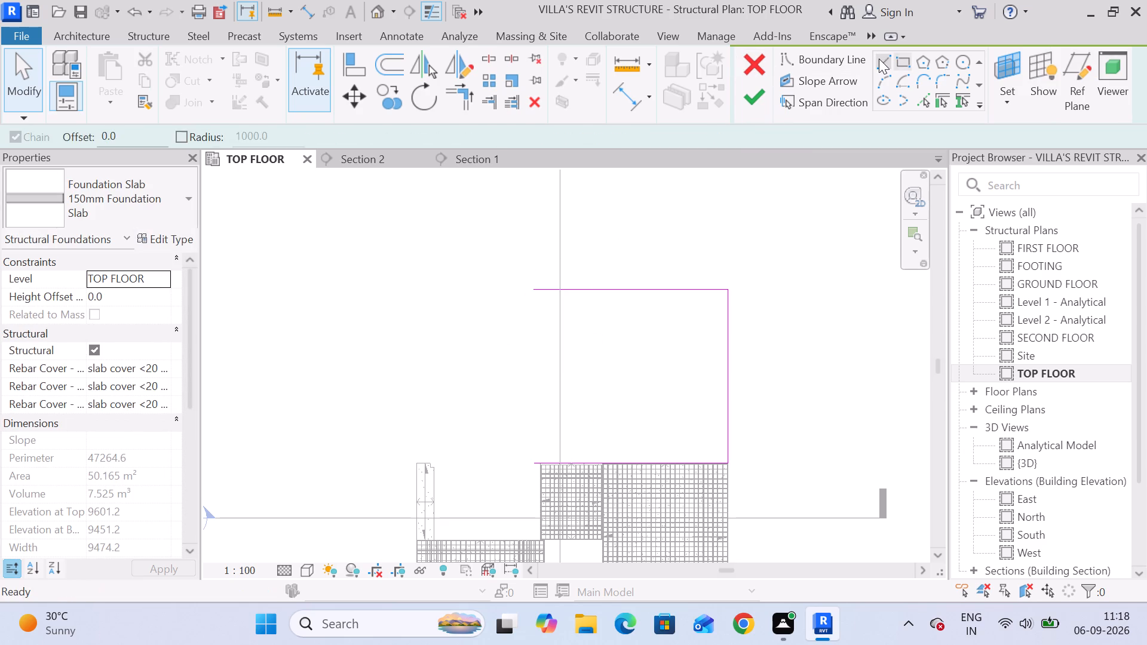
click(879, 59)
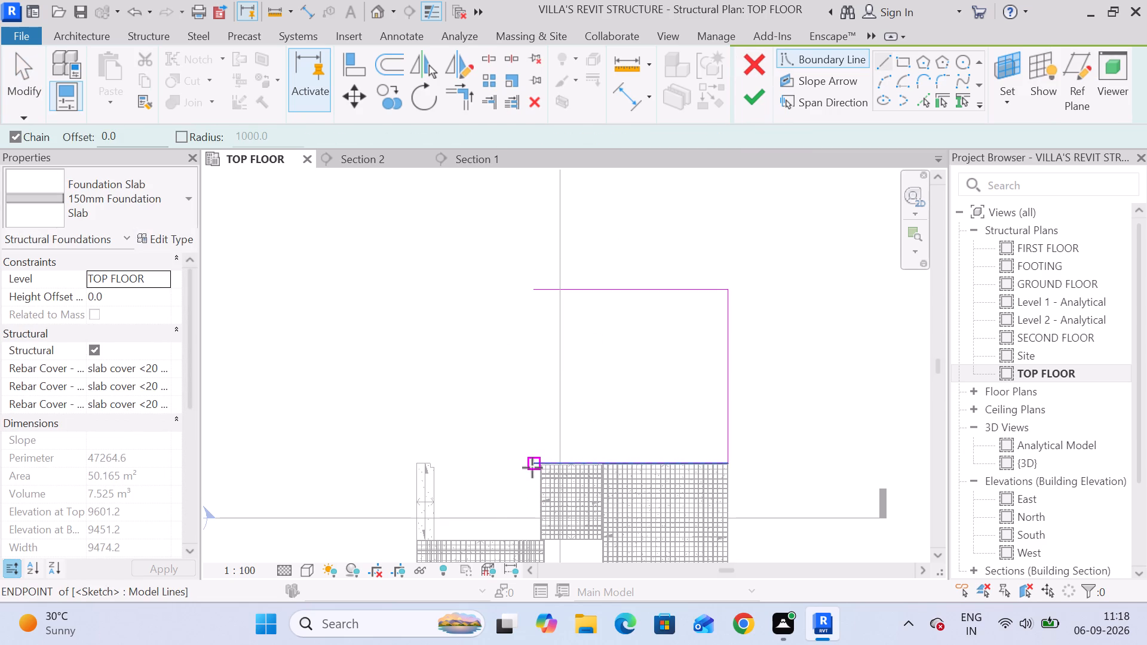
click(532, 466)
click(532, 290)
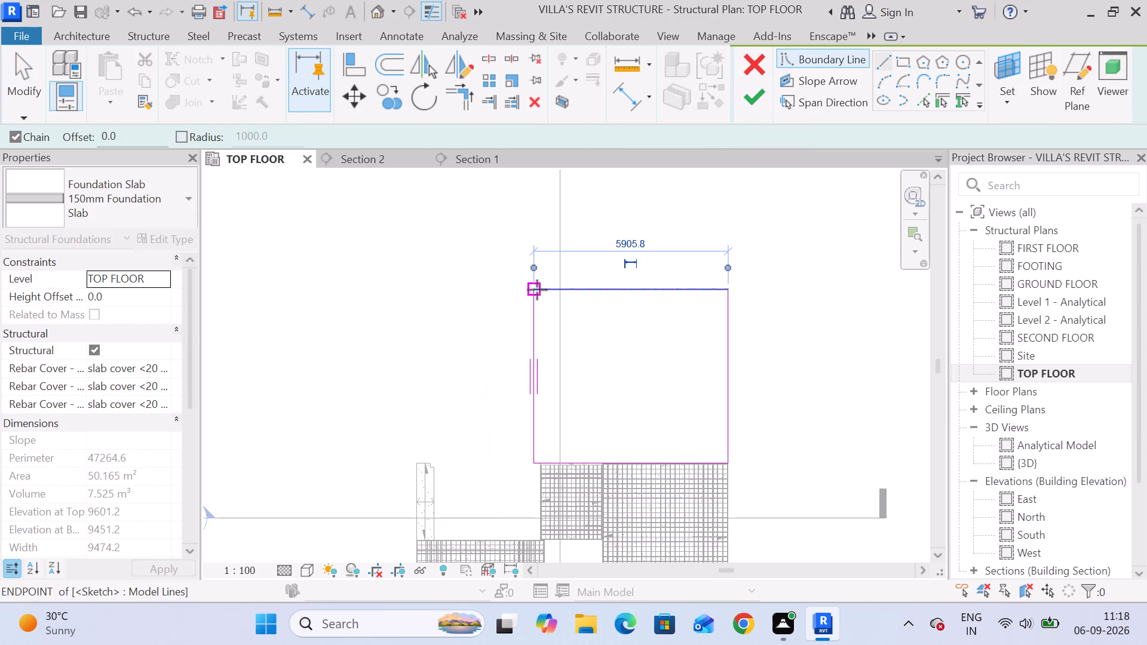
click(750, 90)
click(789, 278)
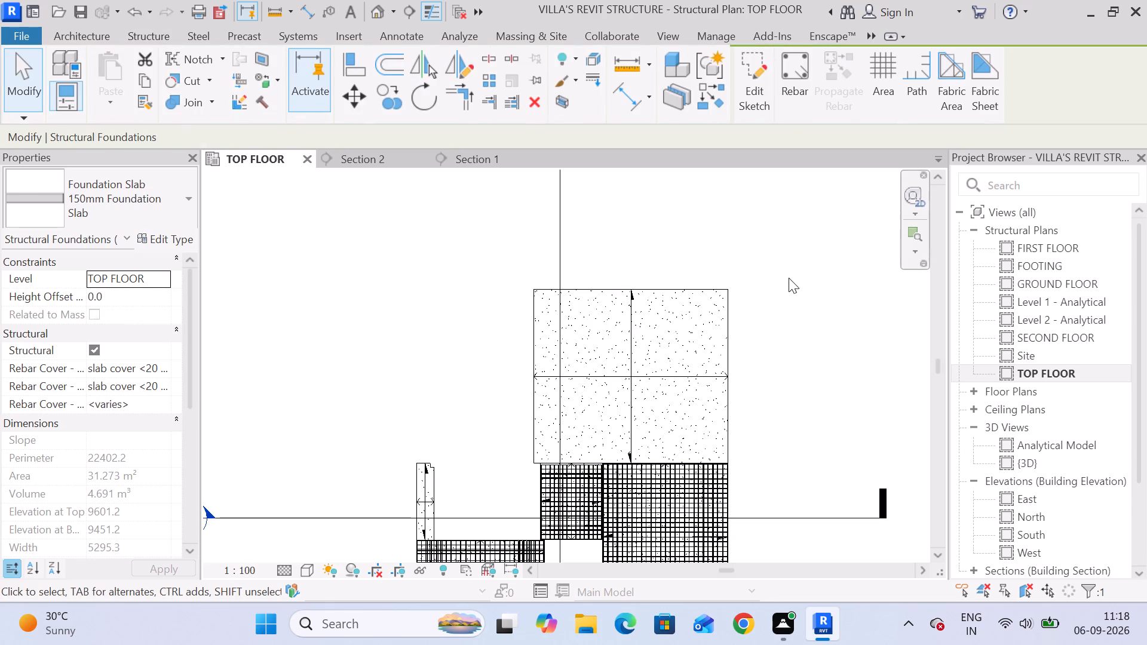
Propagate only the structural rebar of the reinforced panel beside the stair opening to the large upper slab, aligned by host.
scroll(799, 284, down, 3)
middle_drag(800, 294, 737, 259)
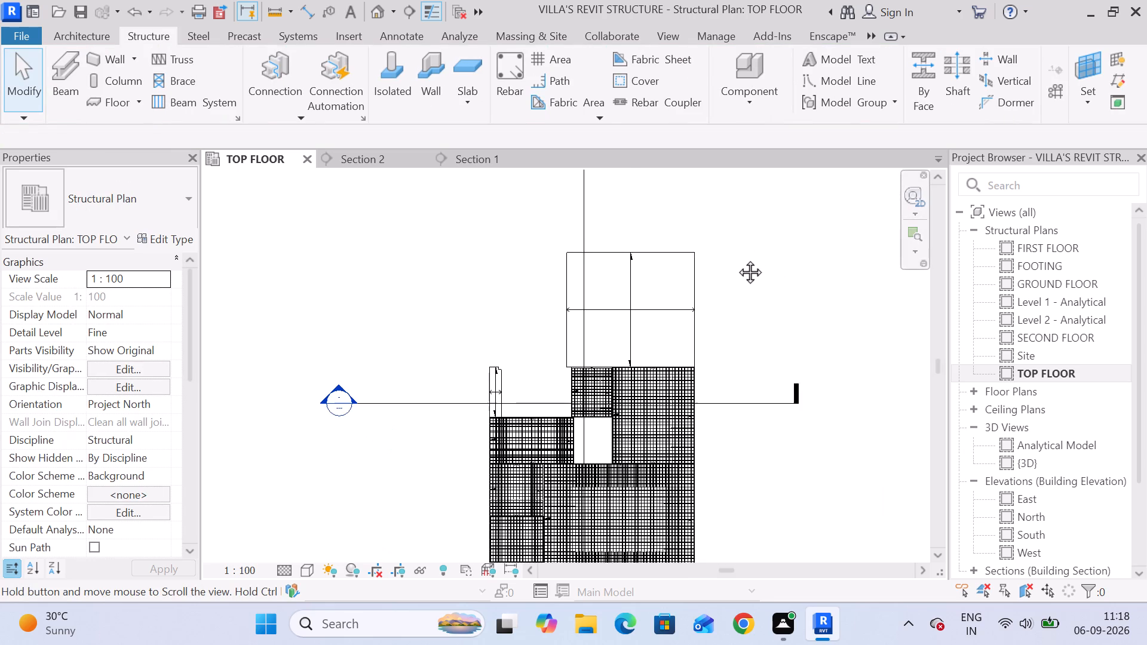
middle_drag(737, 259, 723, 260)
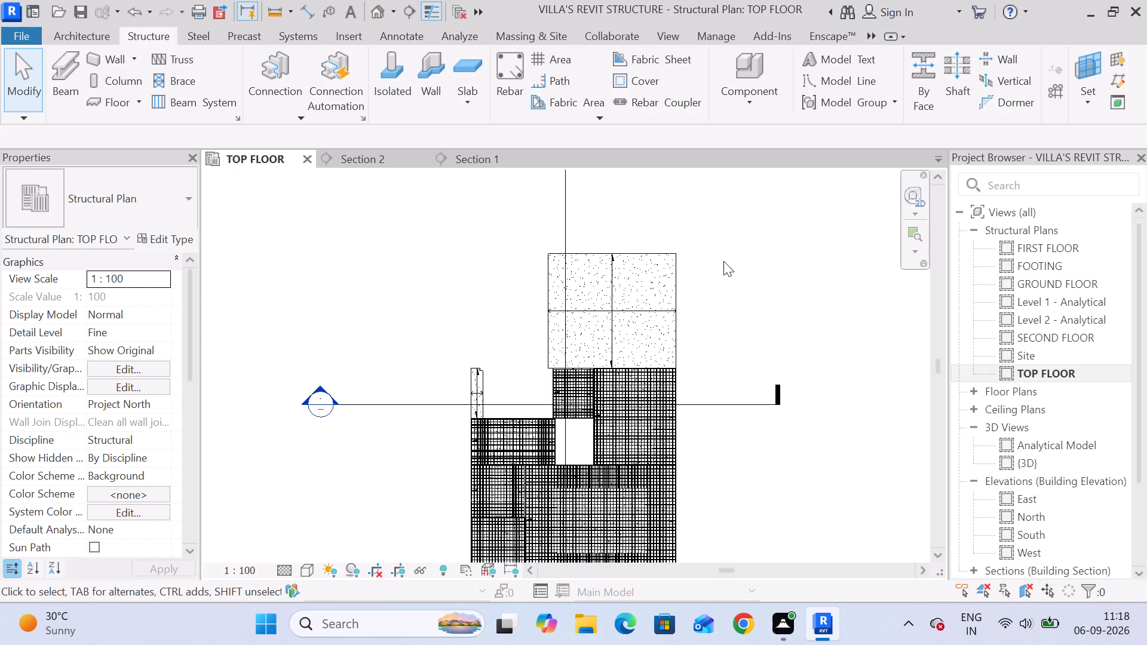
scroll(696, 271, down, 4)
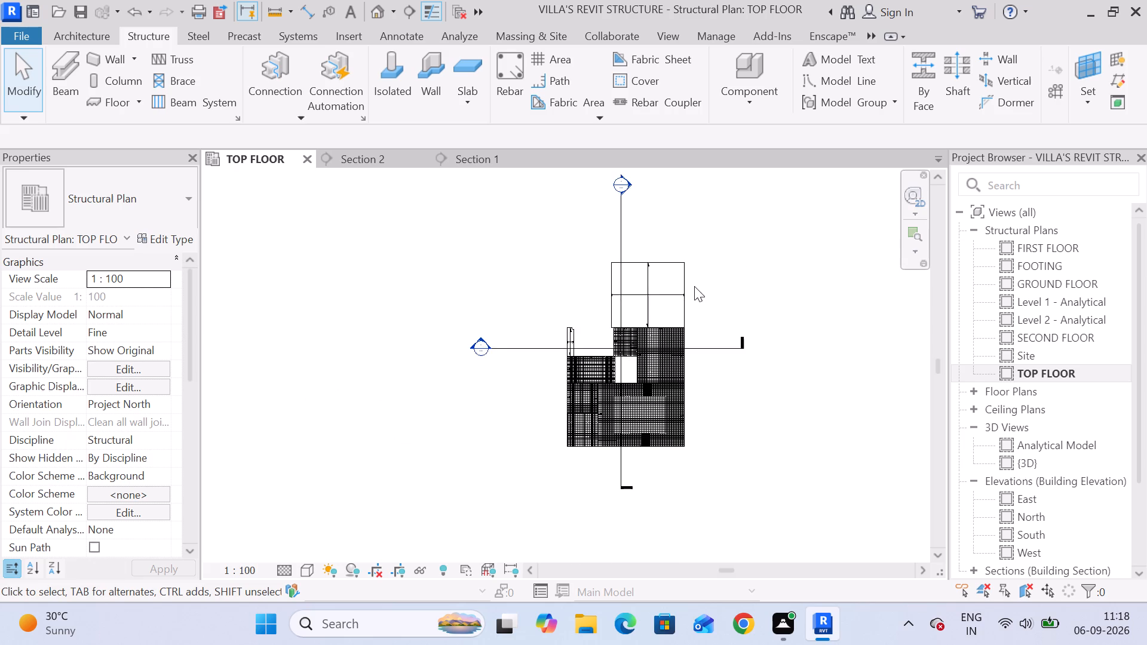
scroll(693, 293, down, 10)
scroll(731, 288, up, 3)
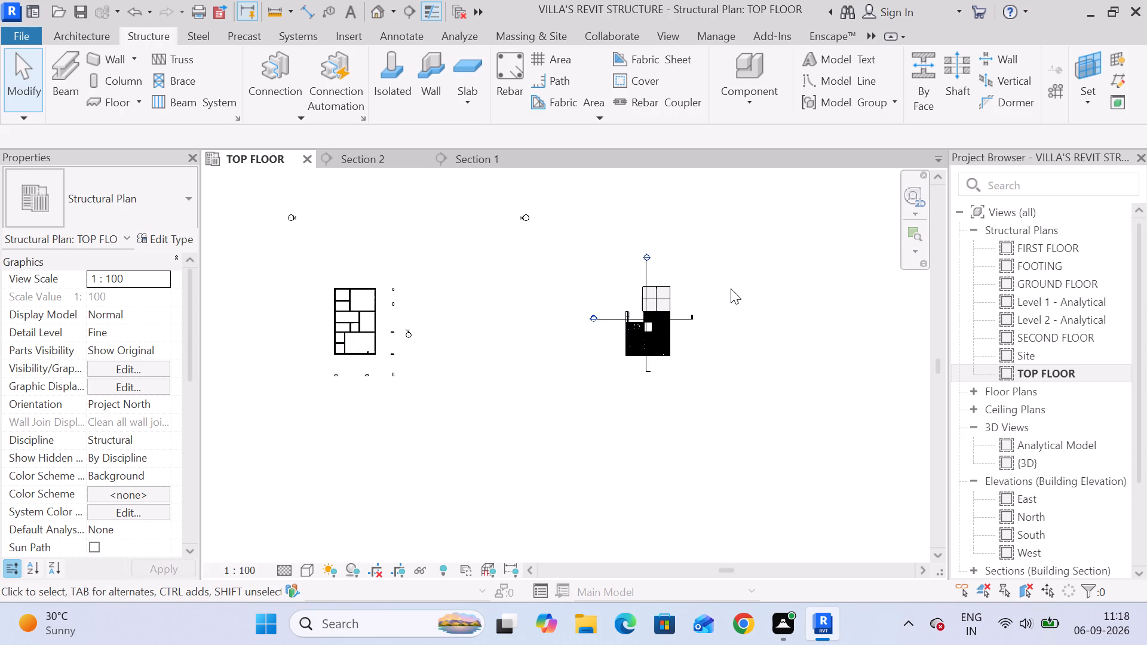
scroll(731, 290, up, 2)
middle_drag(731, 290, 711, 275)
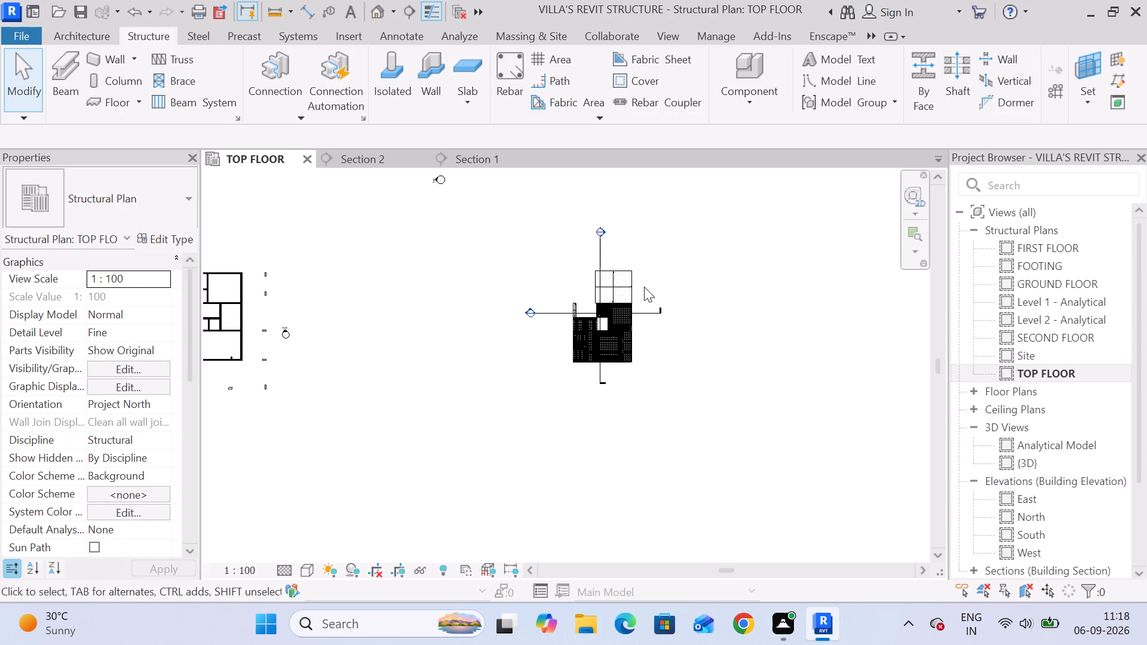
scroll(636, 287, up, 8)
click(639, 411)
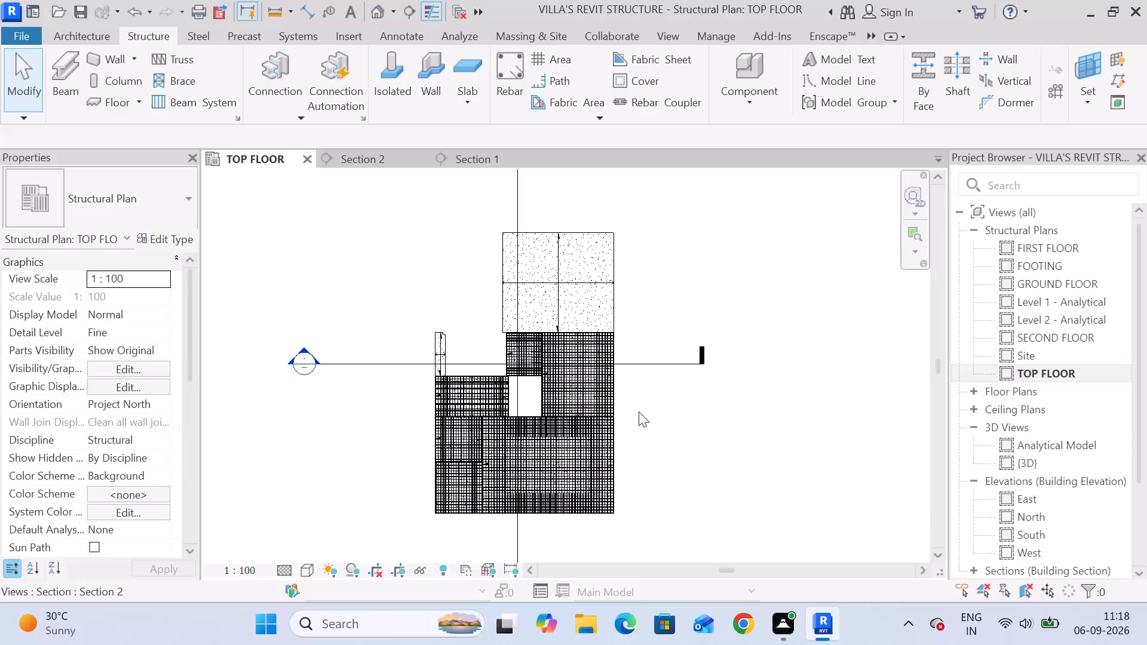
click(532, 318)
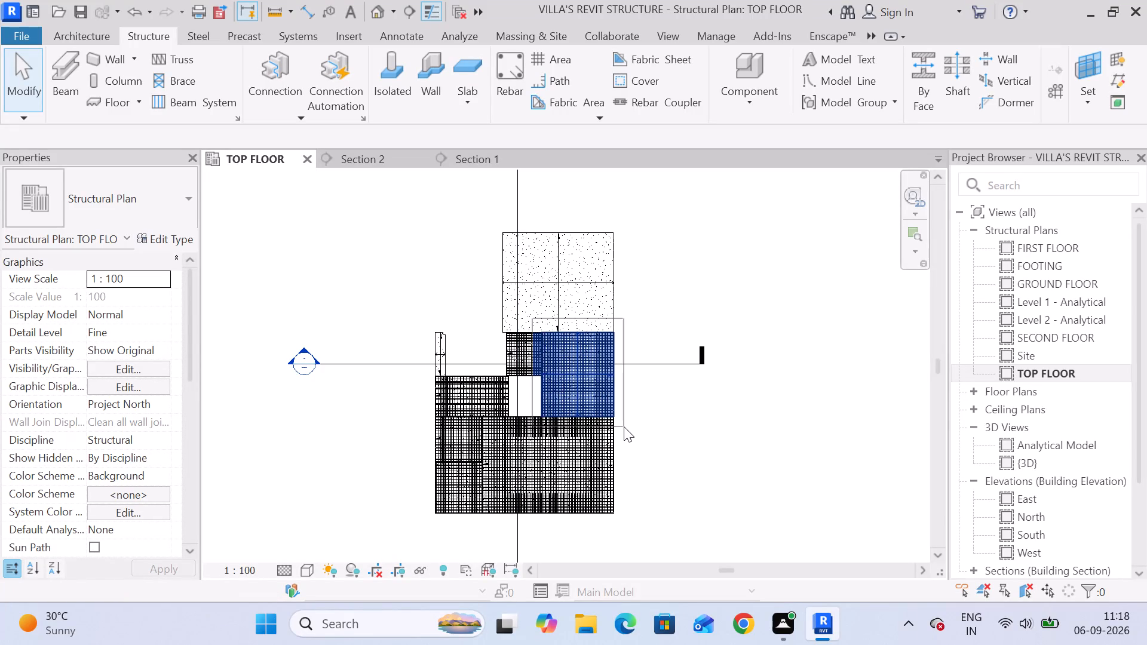
drag(538, 324, 627, 424)
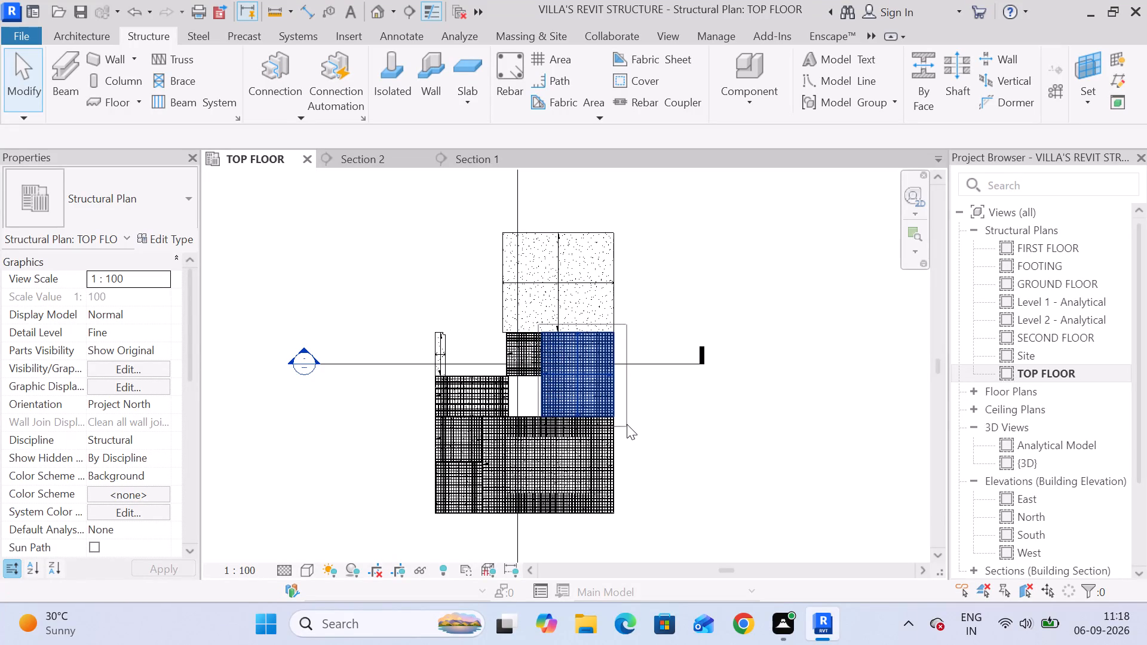
drag(627, 424, 627, 423)
click(757, 73)
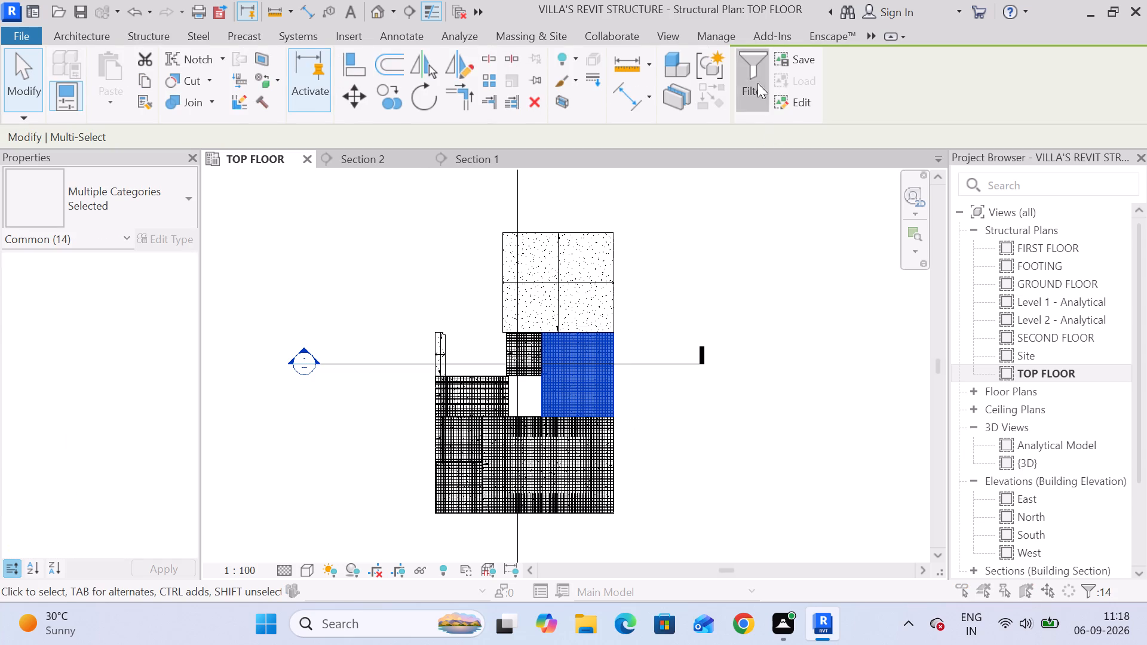
click(703, 220)
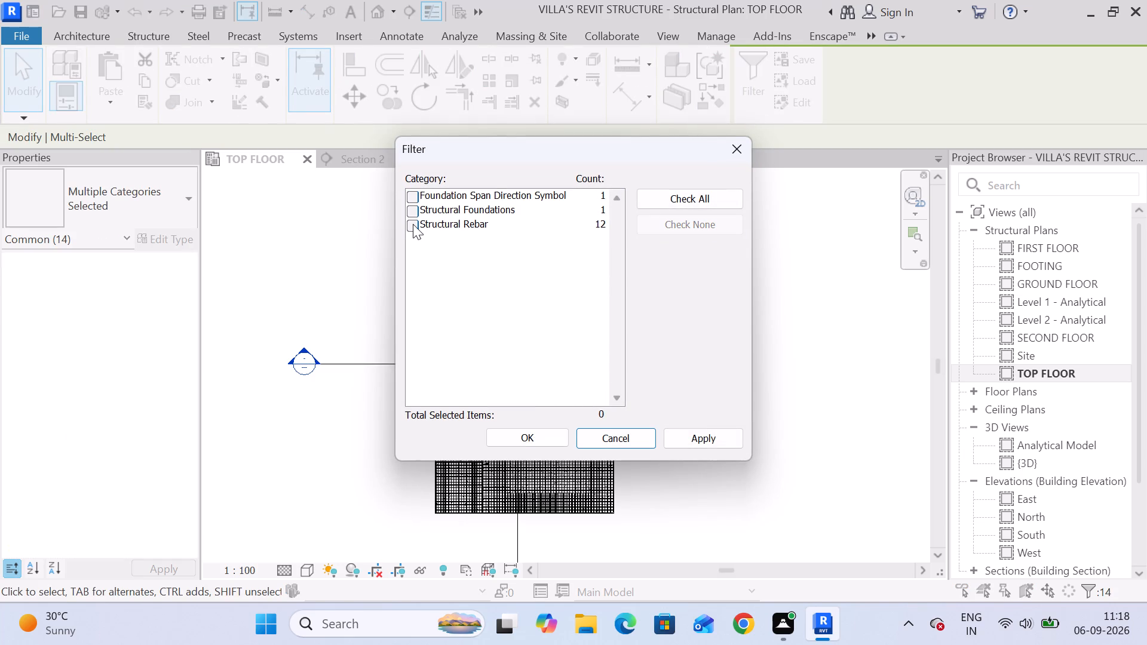
click(413, 224)
click(549, 434)
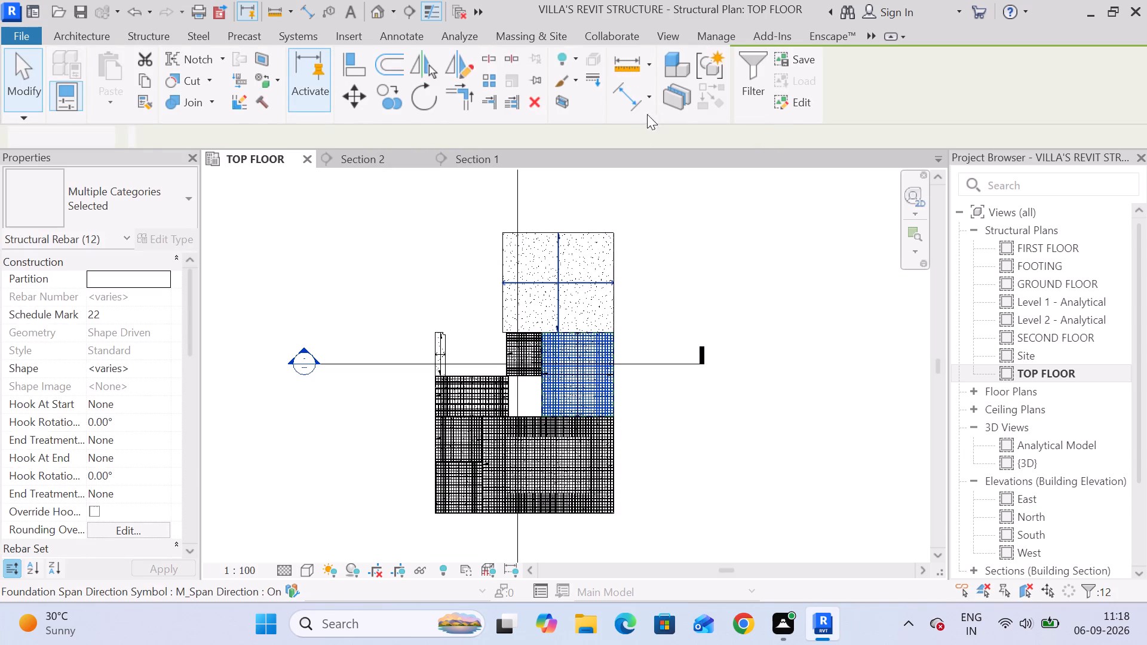
click(716, 120)
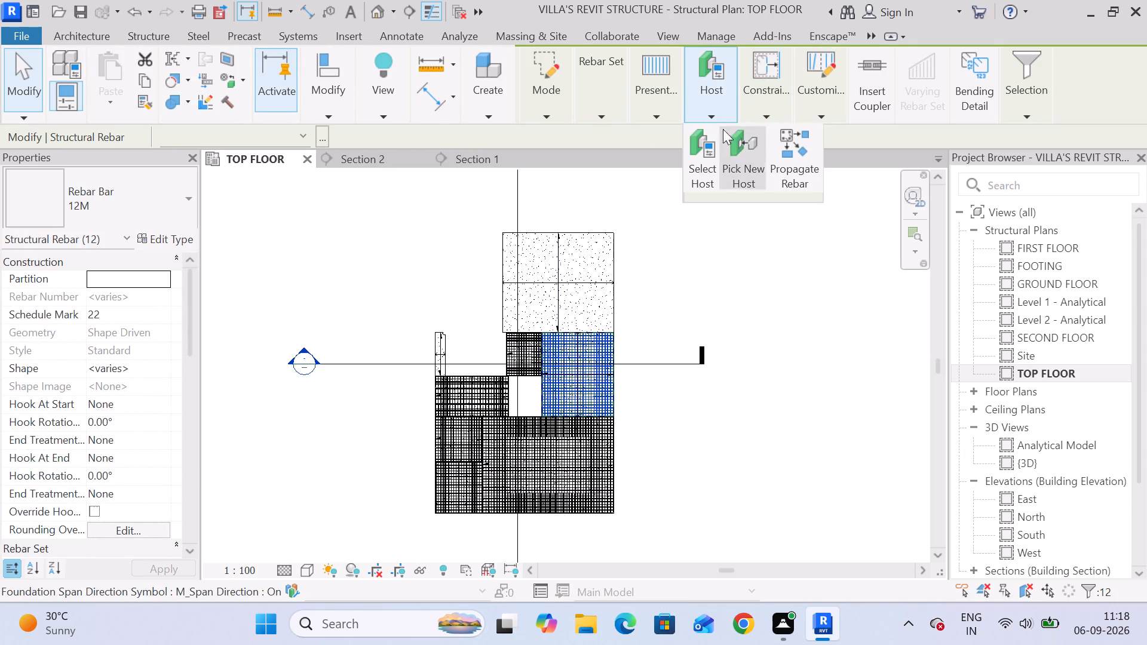
click(794, 150)
click(766, 85)
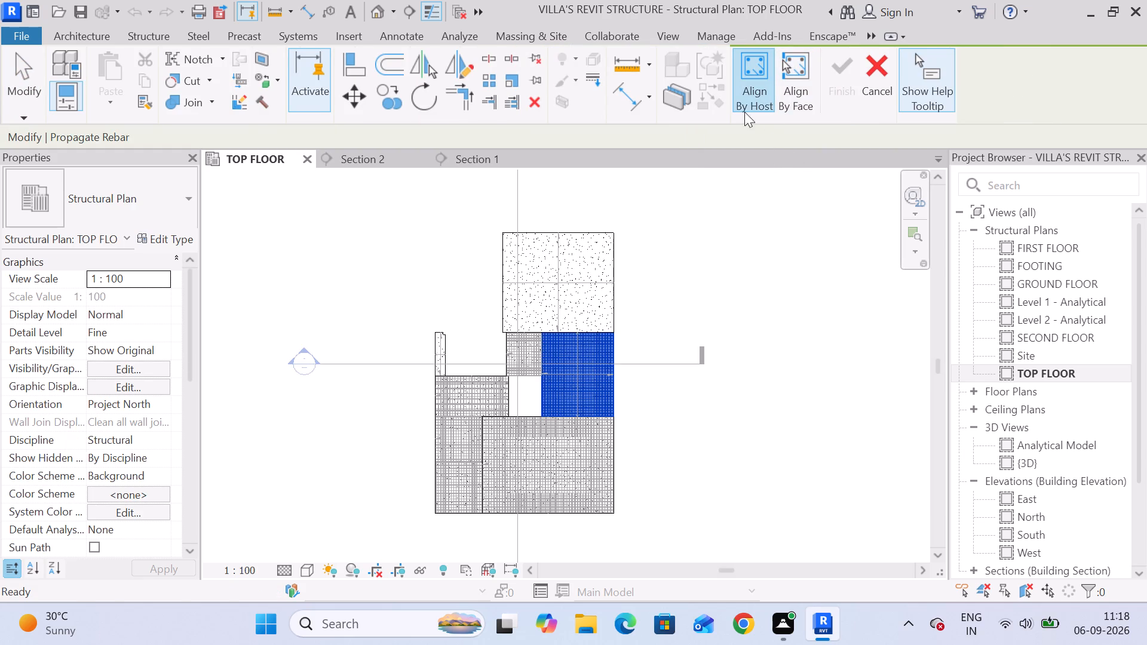
click(614, 313)
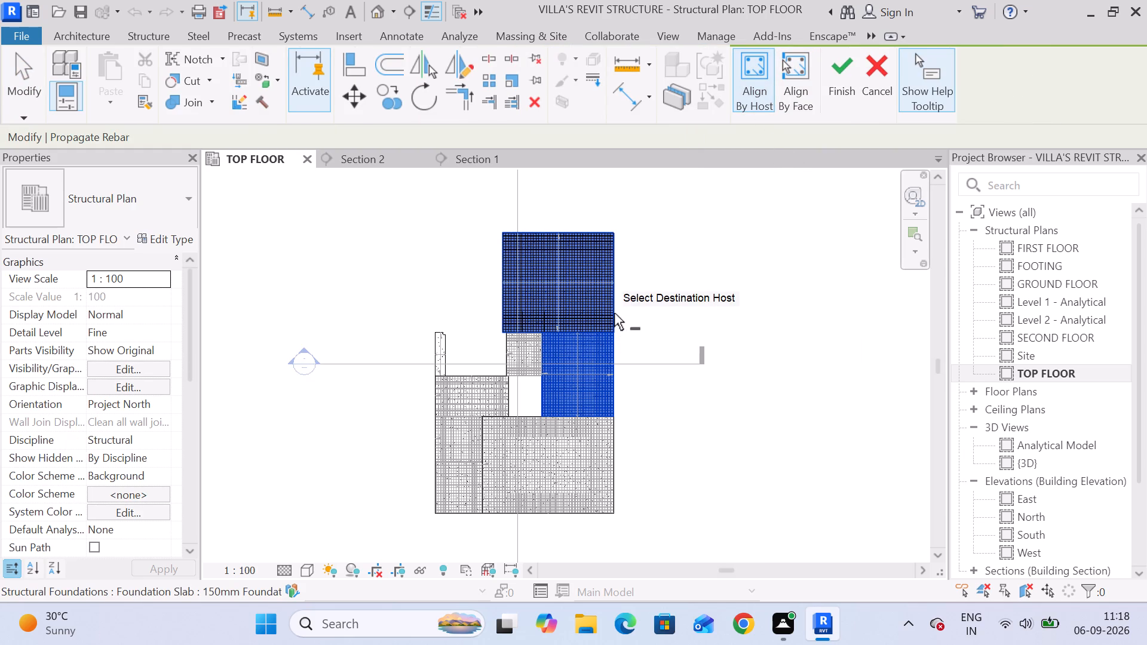
click(835, 72)
Move the horizontal Section 2 line up across the large upper slab and extend its view range slightly beyond both slab sides.
click(663, 368)
drag(652, 365, 682, 302)
drag(608, 296, 613, 296)
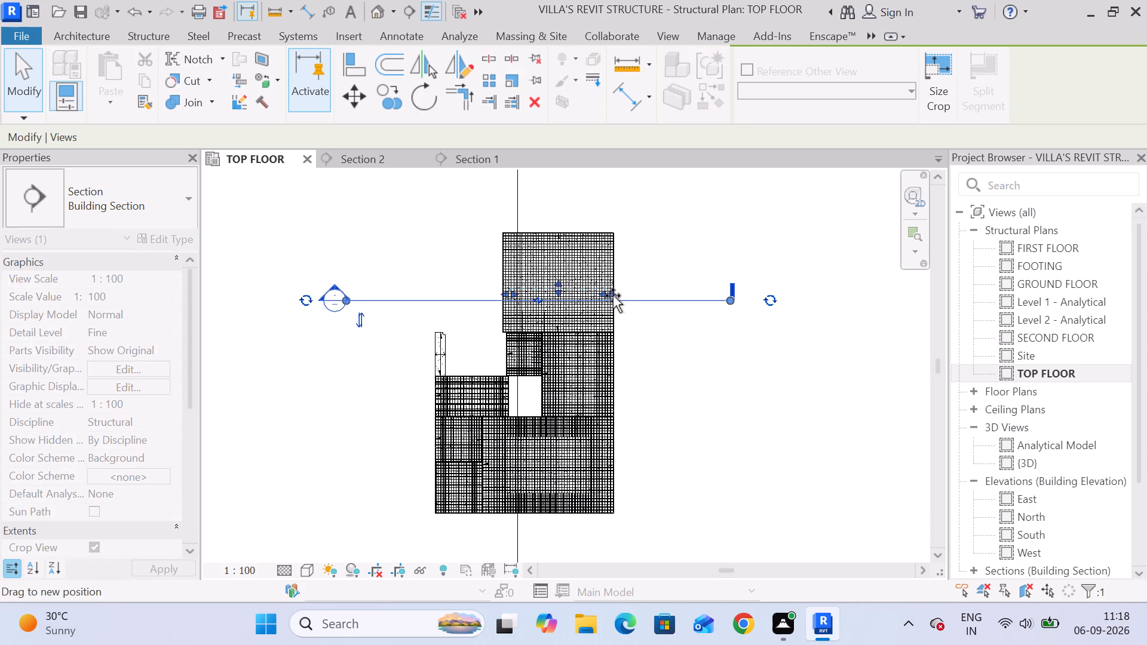
drag(613, 296, 627, 294)
drag(505, 288, 493, 288)
Move the vertical Section 1 line near the middle of the large upper slab and fit its view extents around that slab.
click(508, 200)
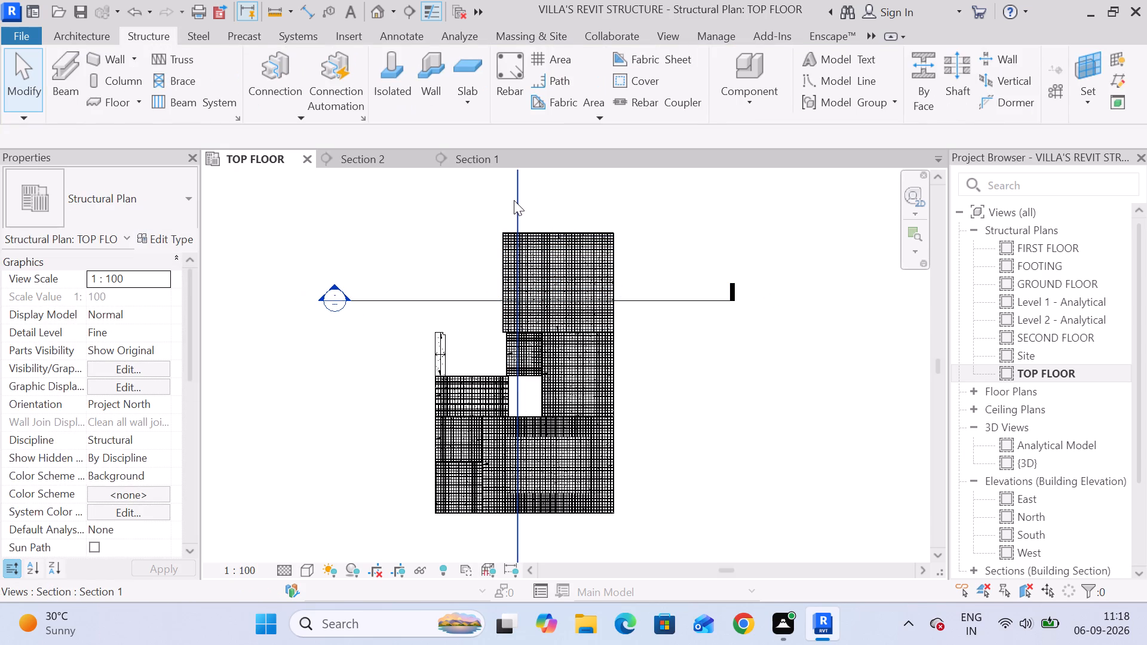
click(514, 200)
drag(518, 200, 553, 200)
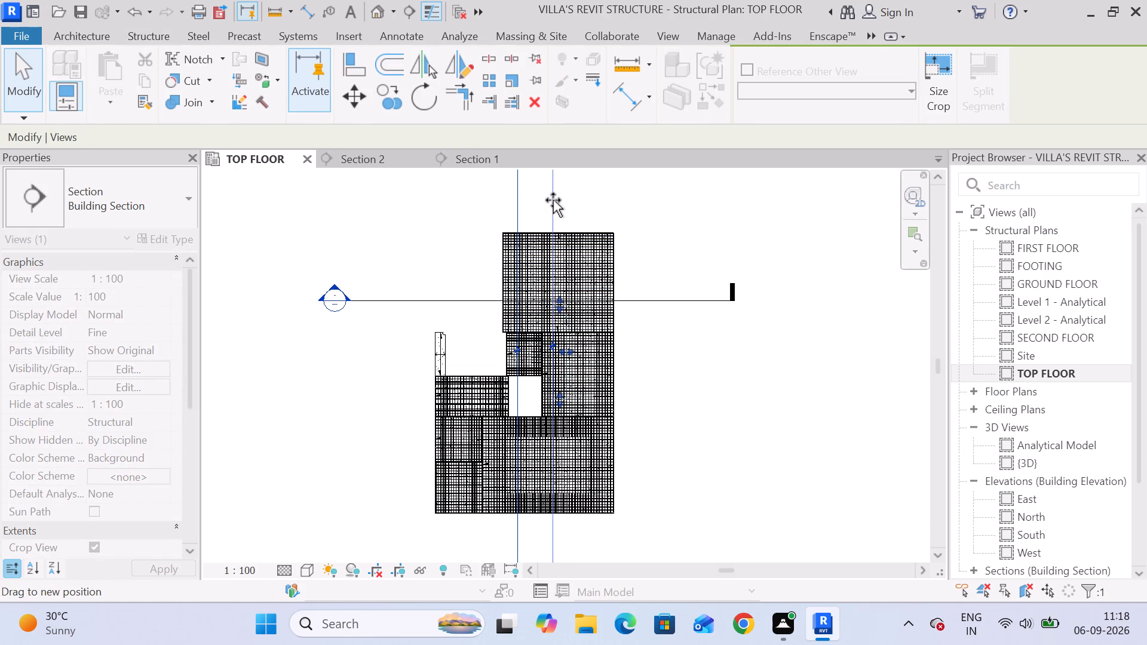
drag(553, 200, 553, 208)
drag(562, 316, 567, 232)
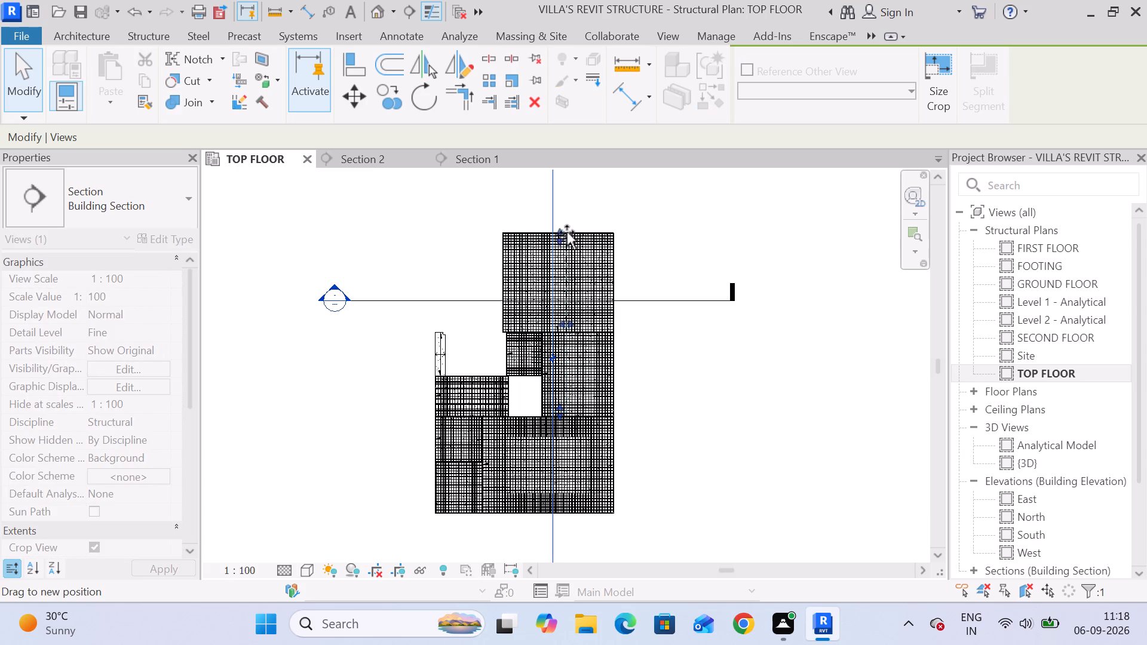
drag(567, 232, 573, 222)
drag(558, 407, 572, 370)
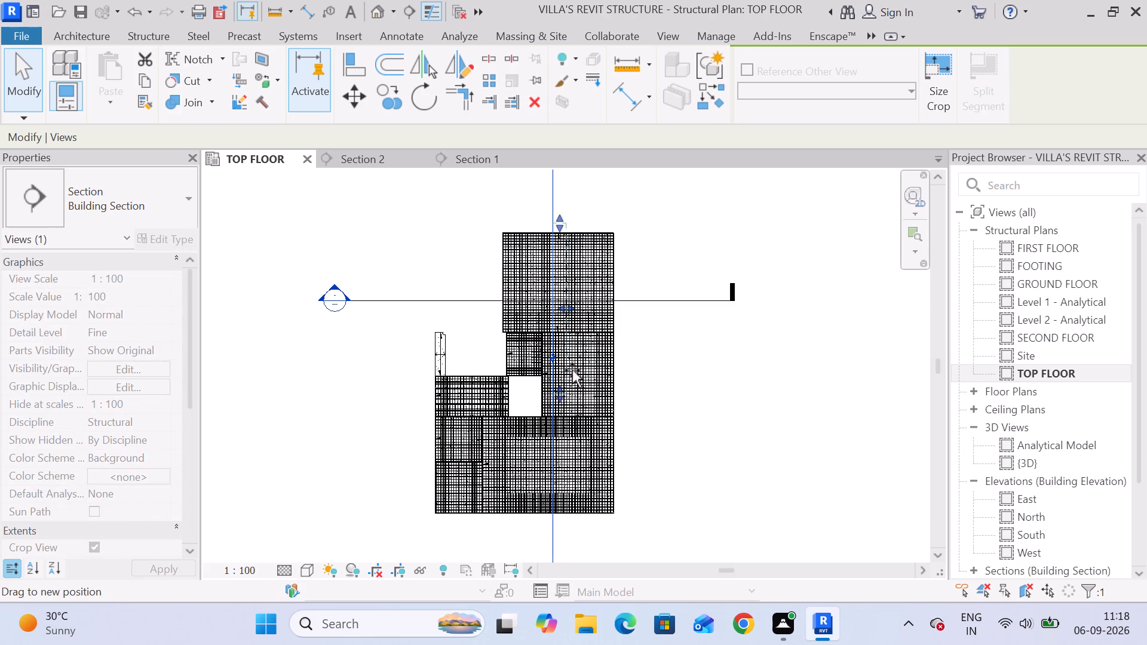
drag(572, 370, 578, 336)
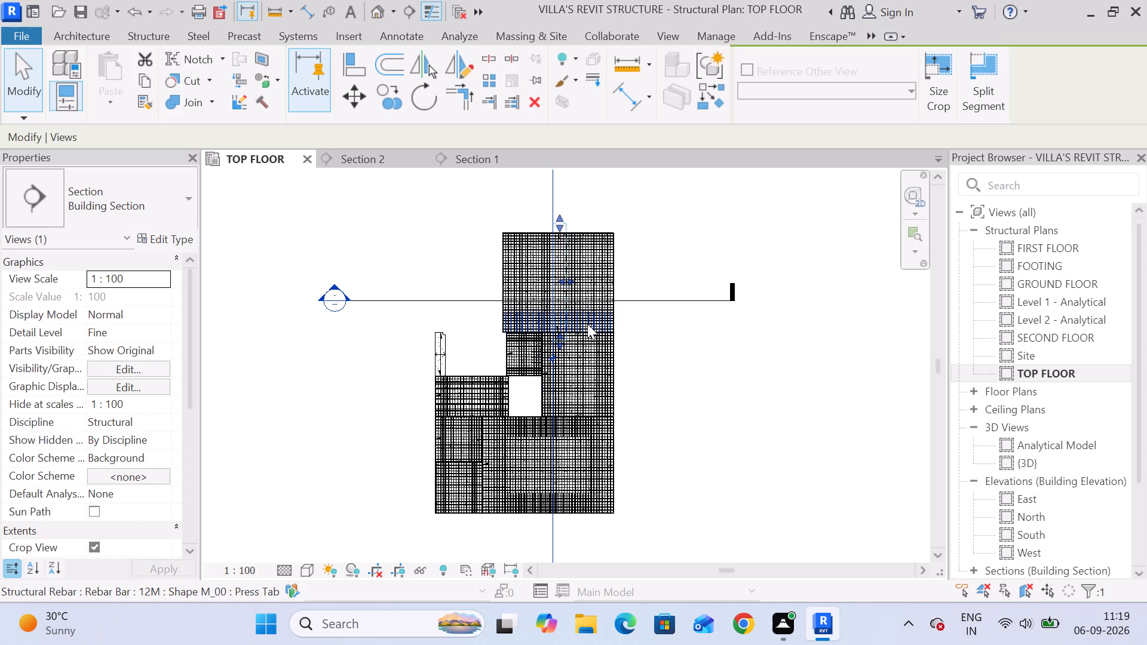
In Section 1, shift the bend of the upper slab's 12M bent-up bar so top segment B is 1200 mm and bottom segment D is 3960 mm.
click(484, 155)
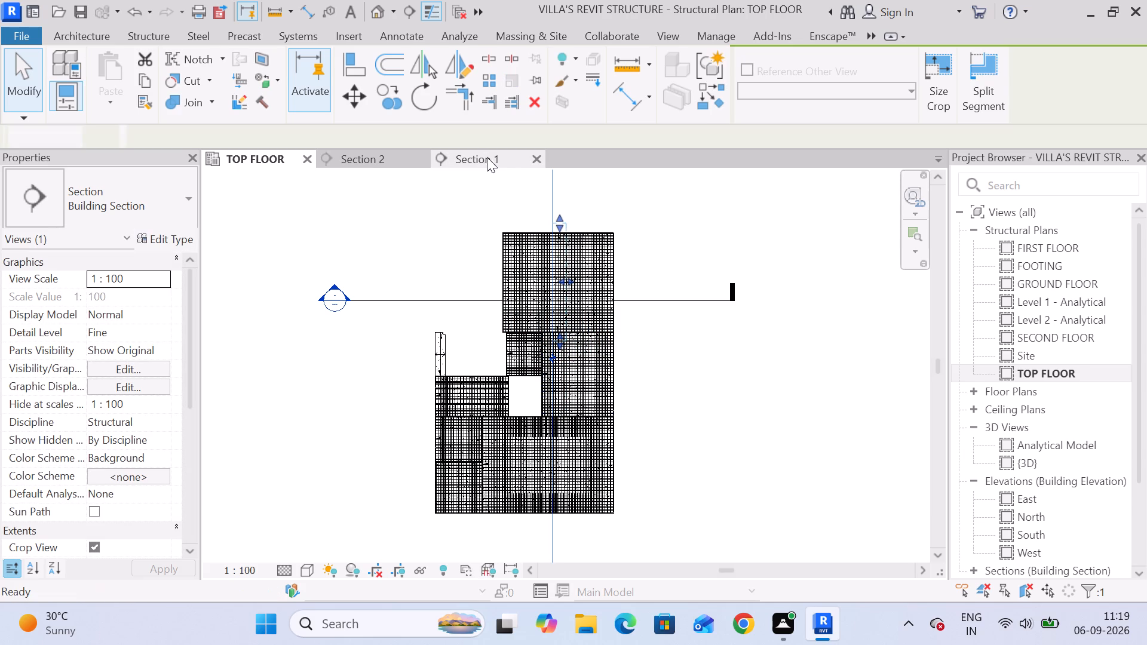
scroll(463, 262, down, 4)
middle_drag(432, 286, 763, 312)
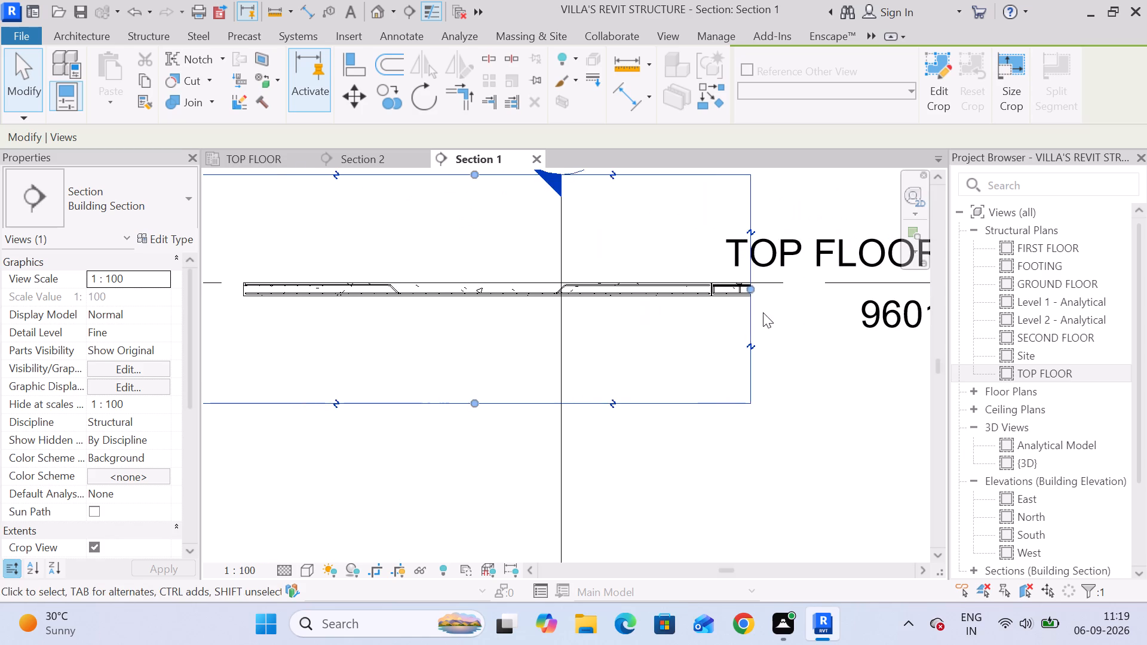
scroll(582, 293, up, 6)
middle_drag(584, 328, 735, 298)
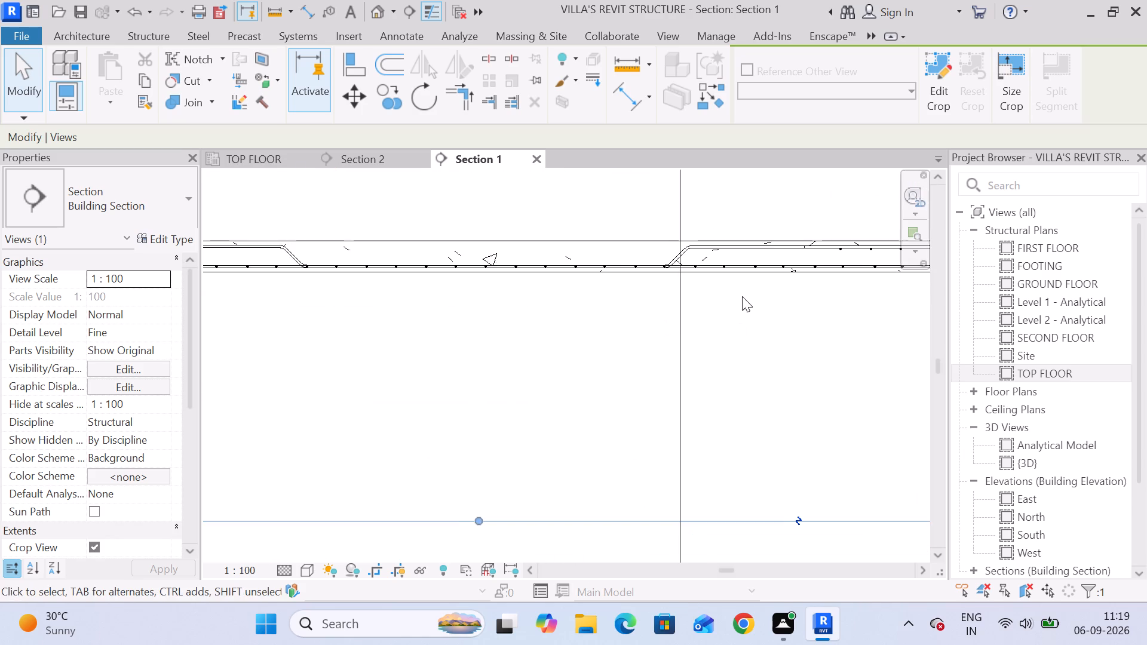
scroll(743, 296, down, 5)
scroll(479, 255, up, 2)
click(489, 277)
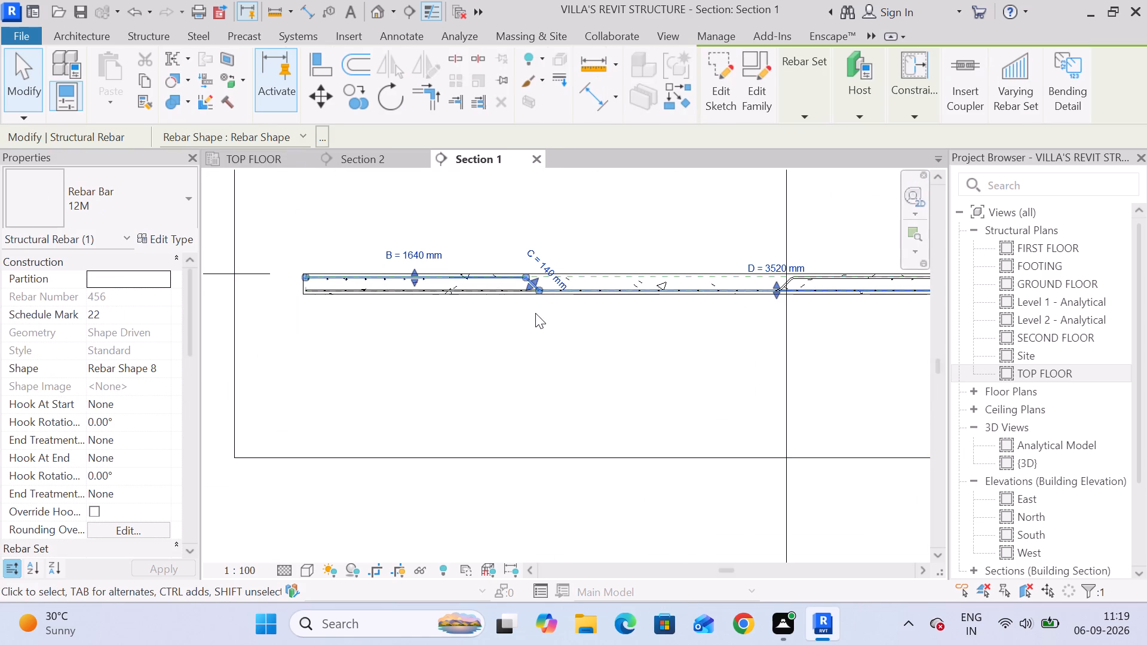
scroll(575, 320, down, 4)
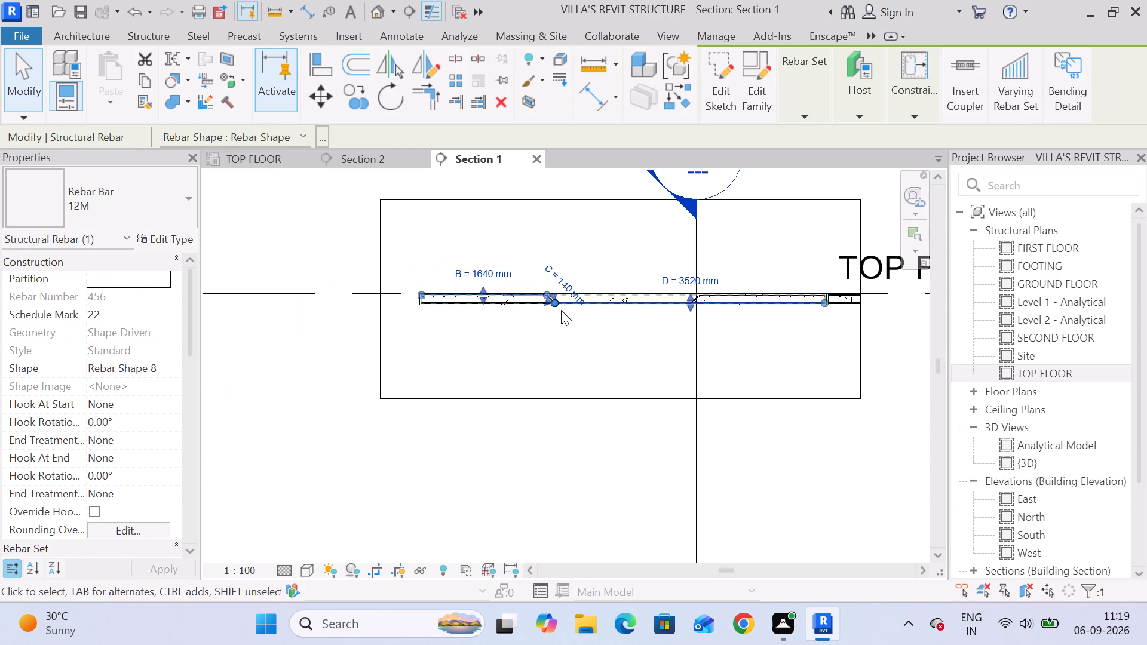
scroll(553, 297, up, 5)
drag(544, 301, 529, 300)
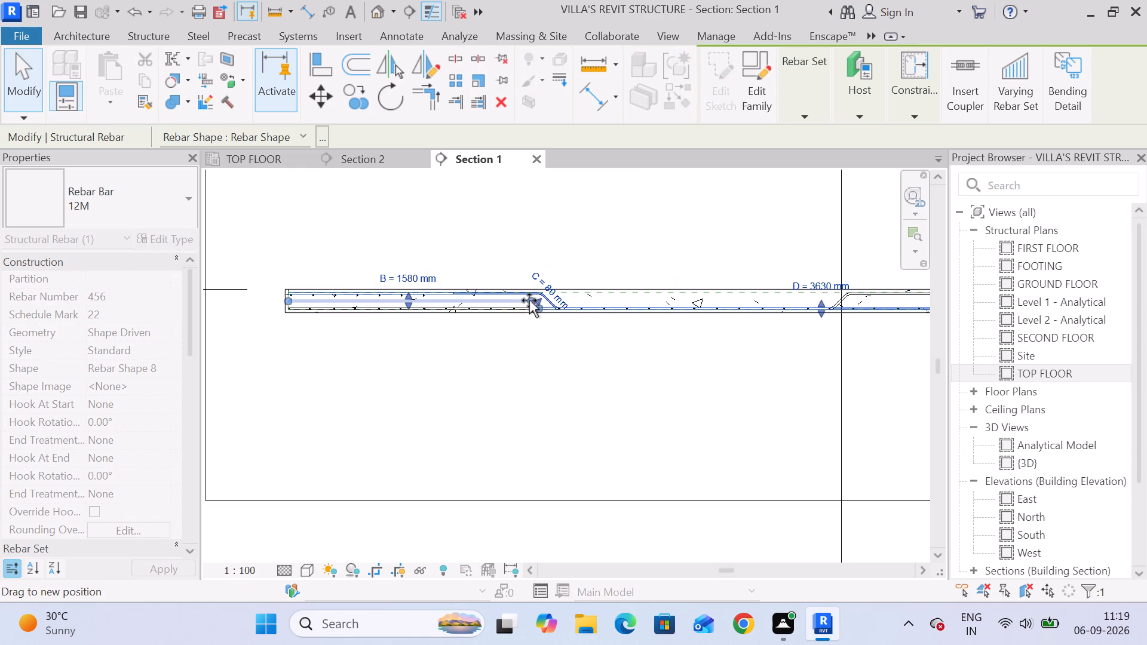
drag(529, 300, 494, 291)
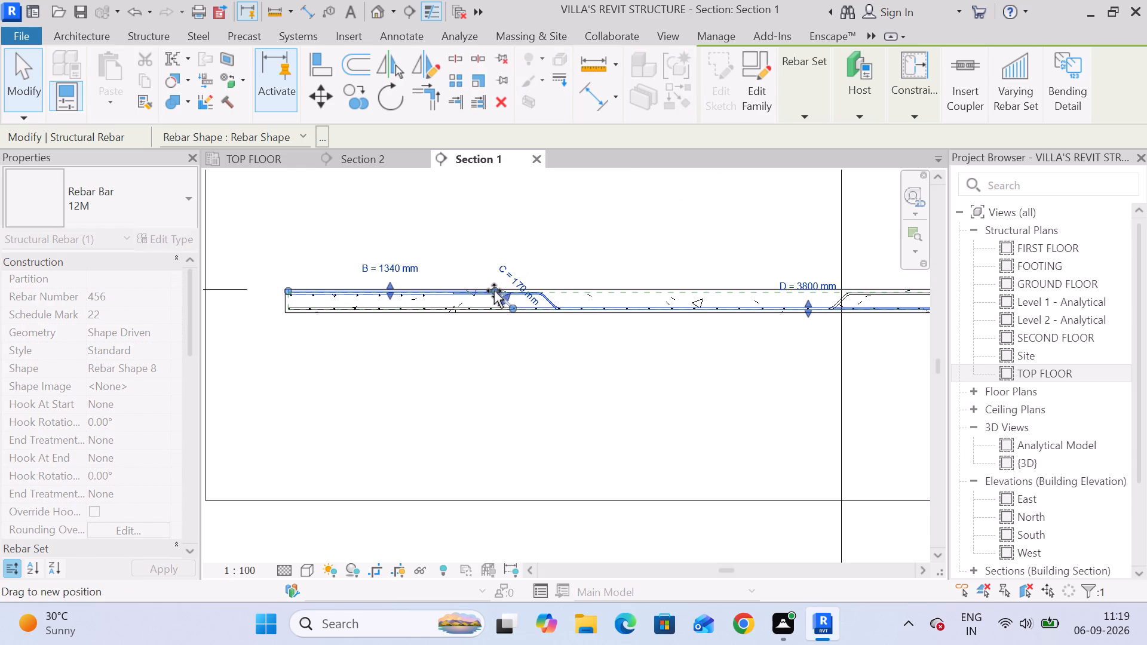
drag(494, 291, 494, 292)
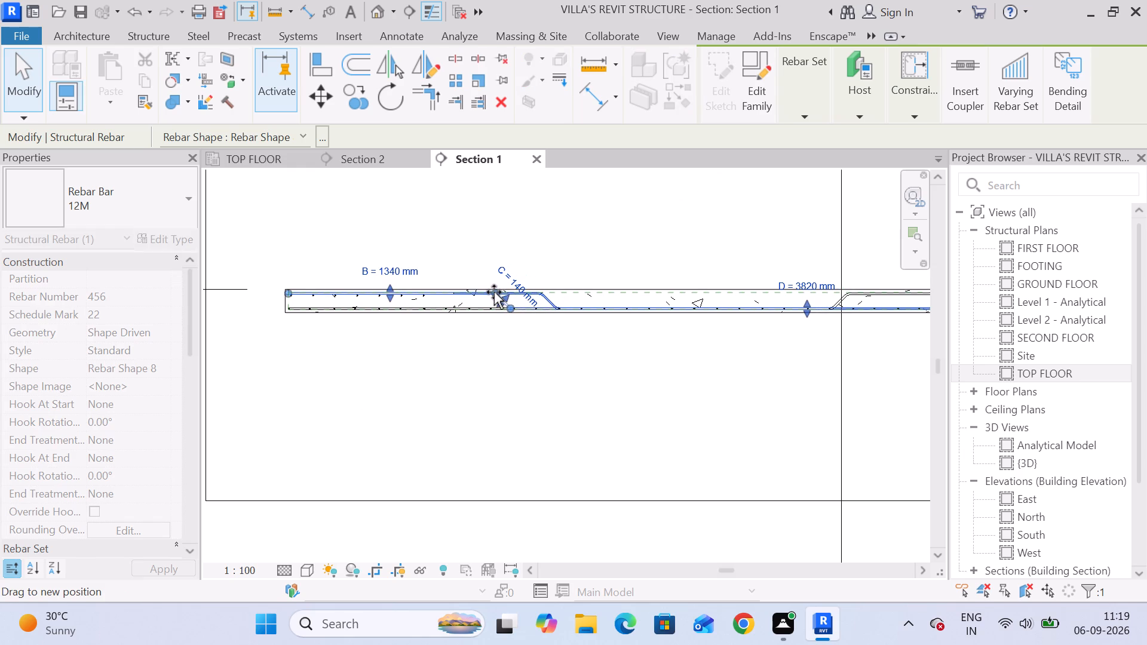
drag(494, 292, 493, 292)
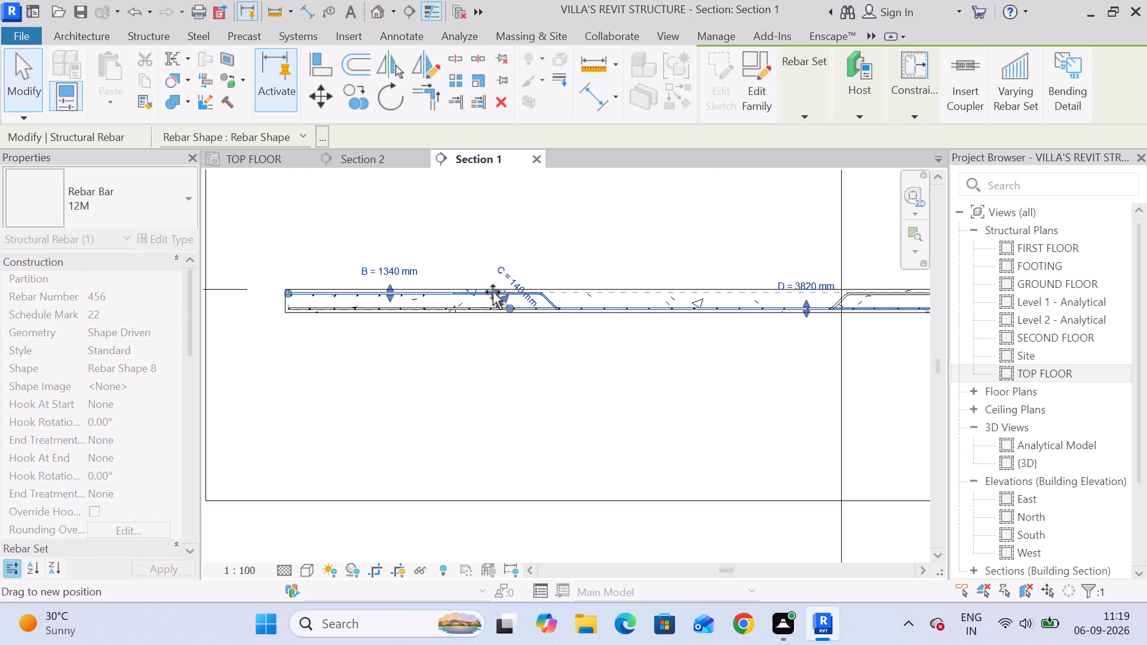
drag(493, 292, 467, 295)
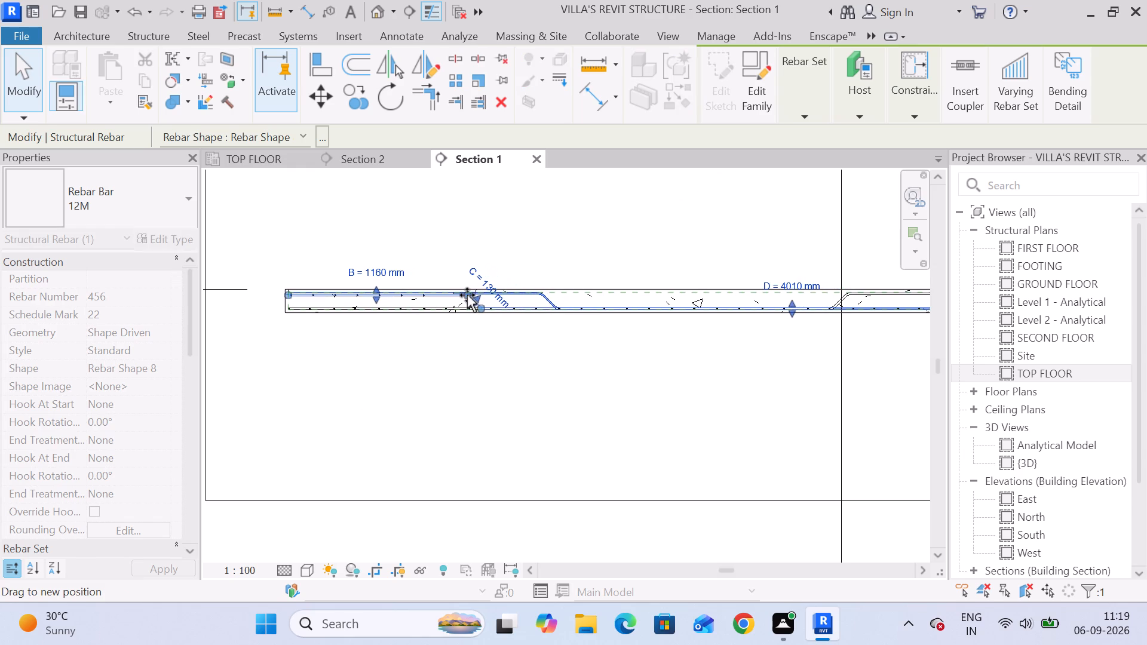
drag(467, 295, 458, 294)
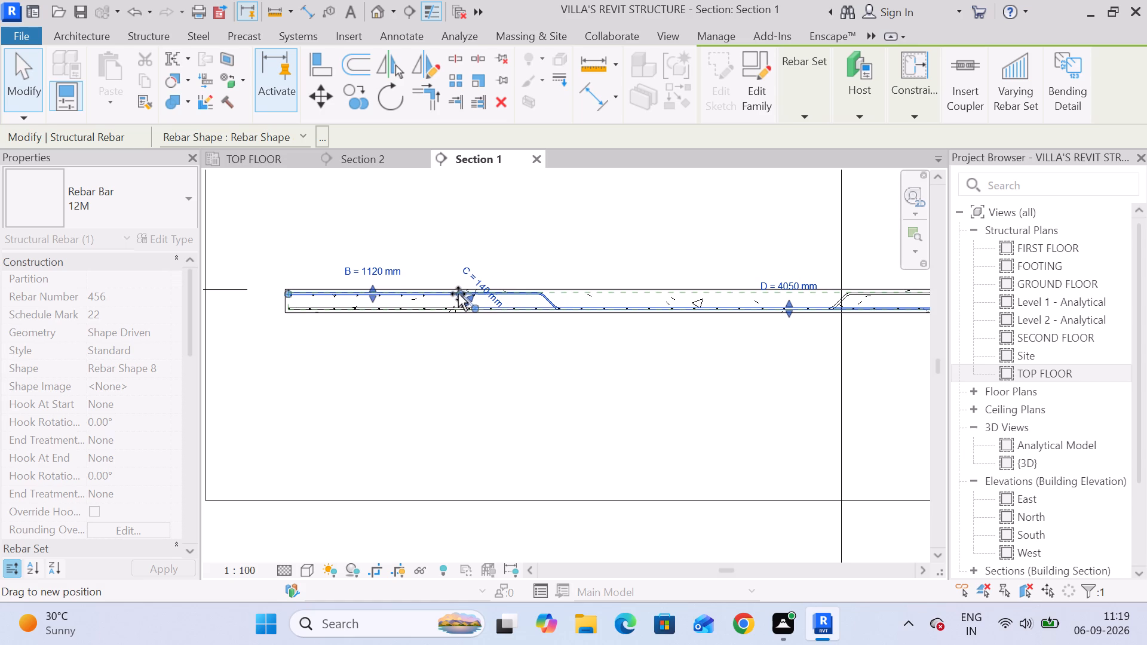
drag(458, 294, 466, 294)
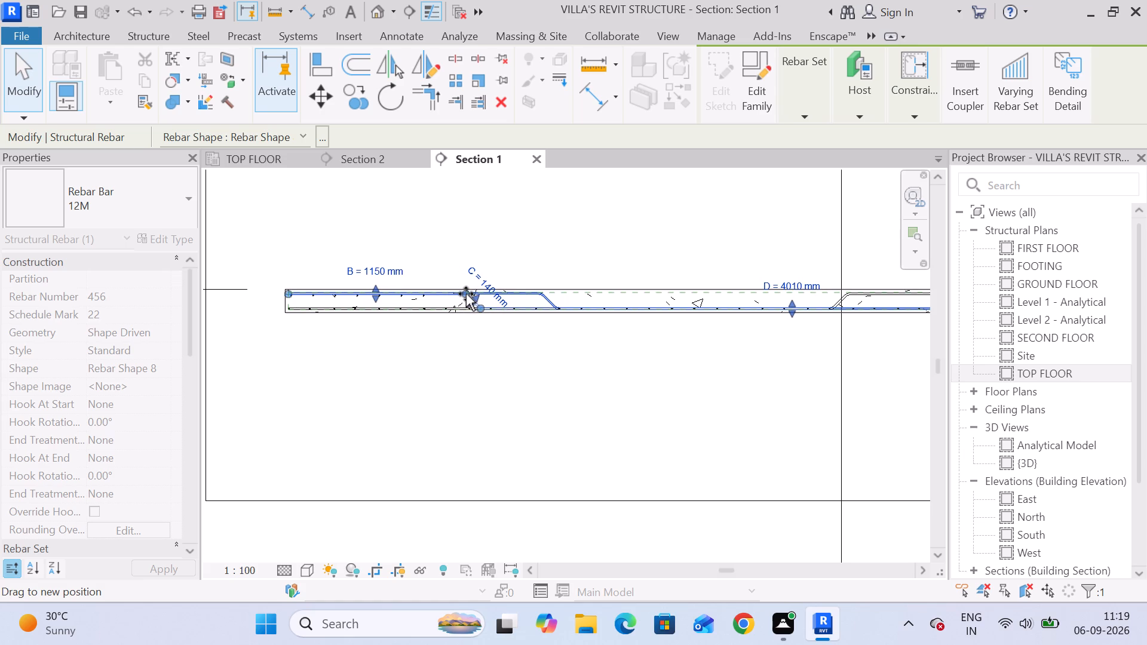
drag(466, 294, 474, 294)
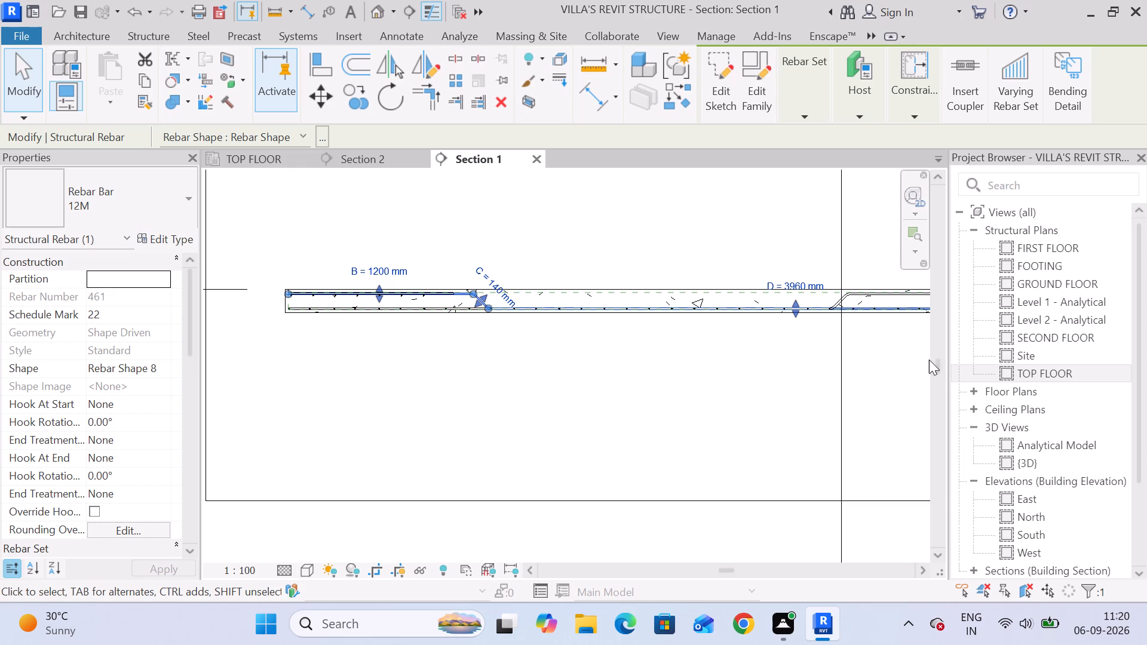
In Section 1, shift the bend of the 12M bar bent up beside the adjoining slab so top segment B is 1200 mm.
middle_drag(713, 356, 464, 301)
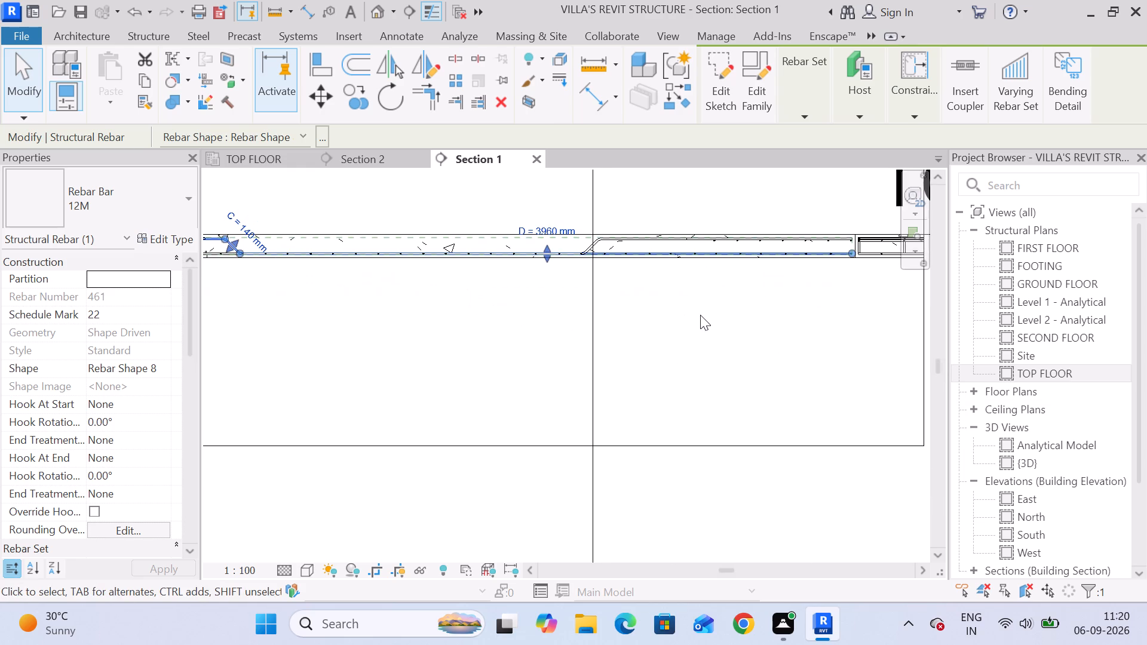
scroll(700, 315, down, 2)
middle_drag(254, 333, 618, 269)
scroll(520, 193, up, 4)
scroll(571, 192, up, 3)
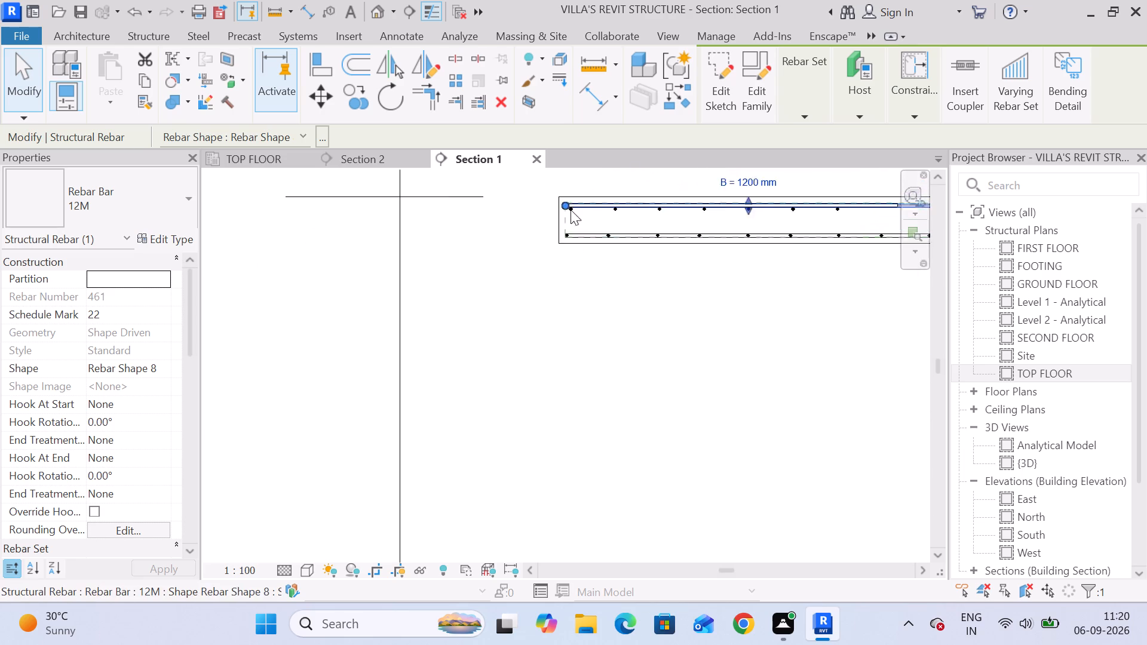
scroll(571, 210, up, 7)
scroll(568, 213, down, 13)
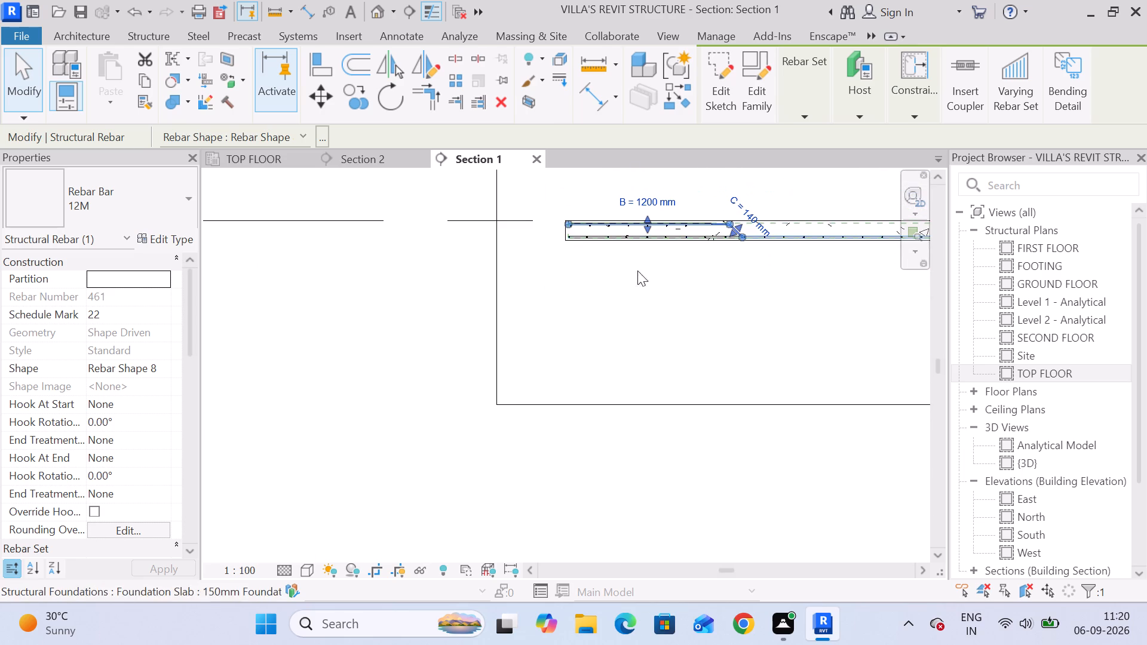
middle_drag(686, 284, 314, 287)
middle_drag(746, 289, 456, 333)
click(517, 310)
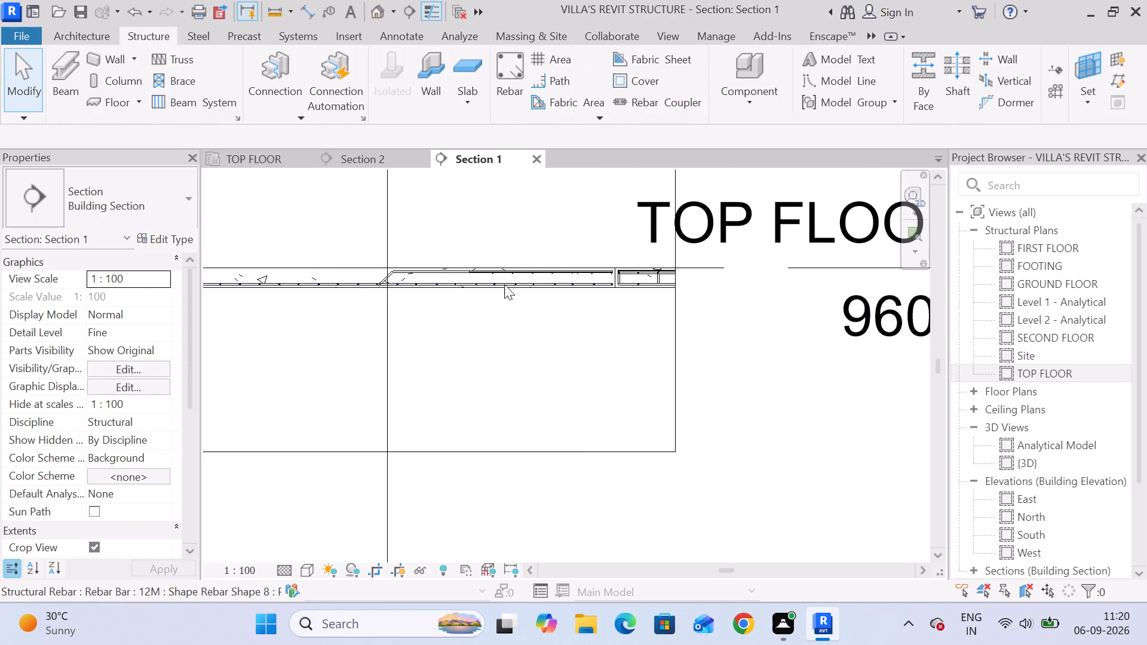
click(410, 272)
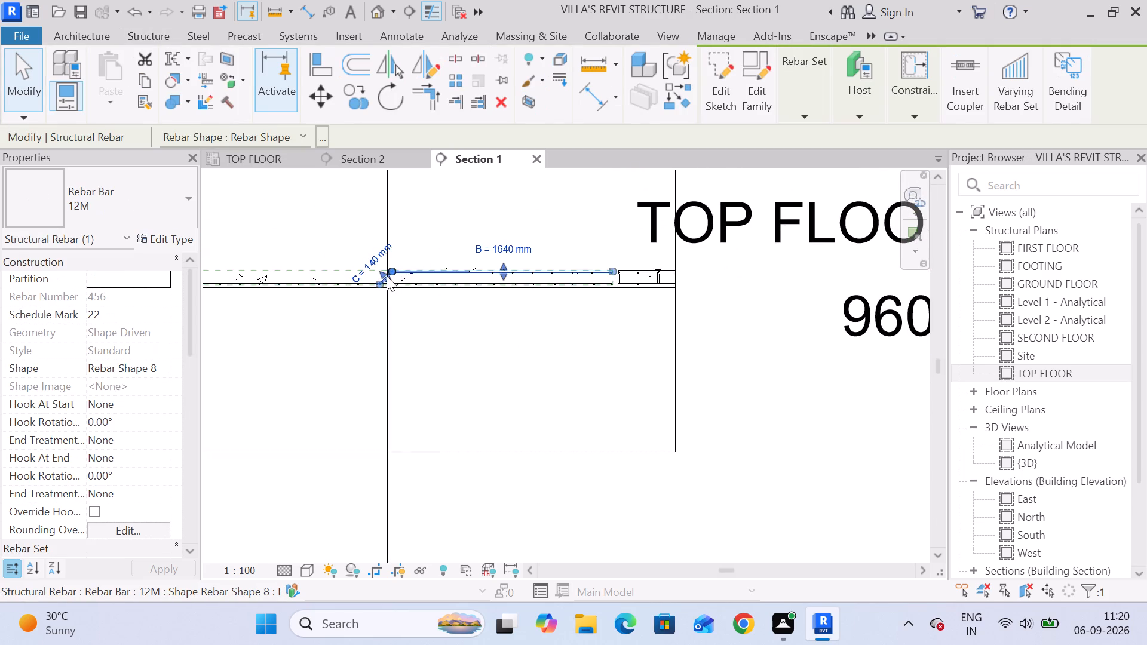
drag(387, 276, 473, 273)
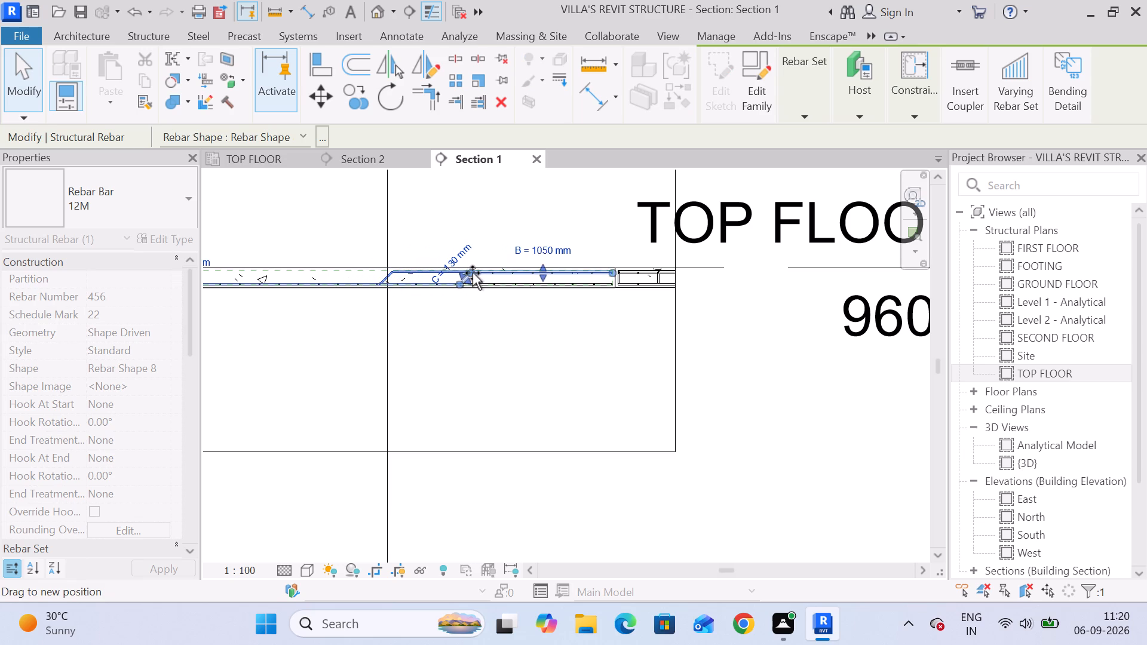
drag(473, 273, 458, 272)
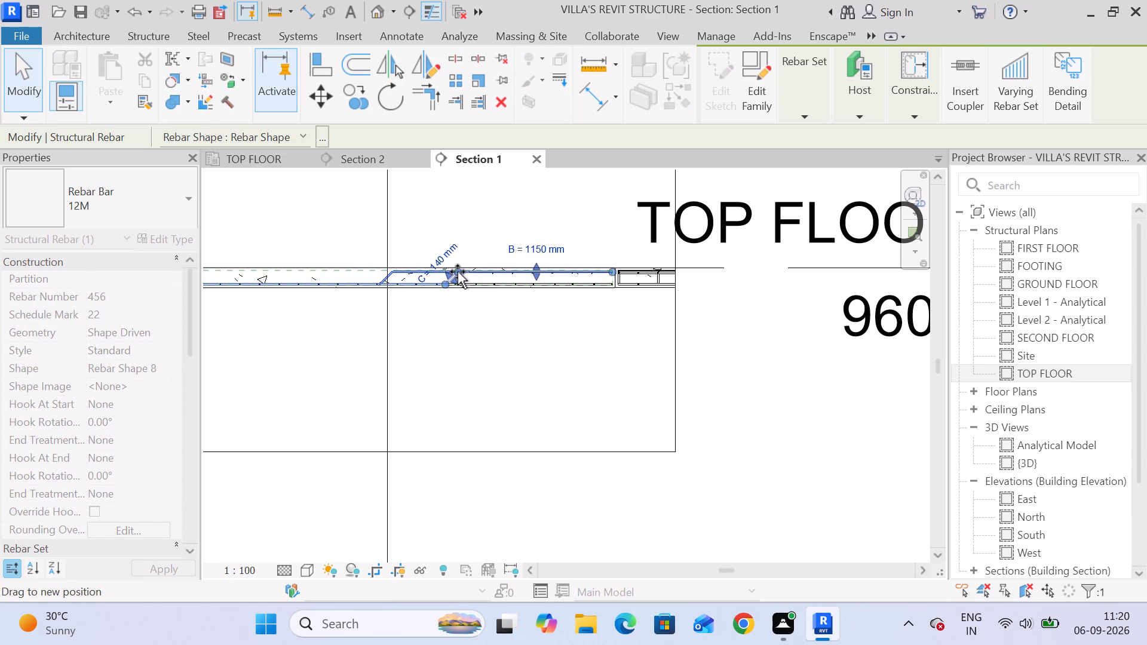
drag(458, 272, 451, 272)
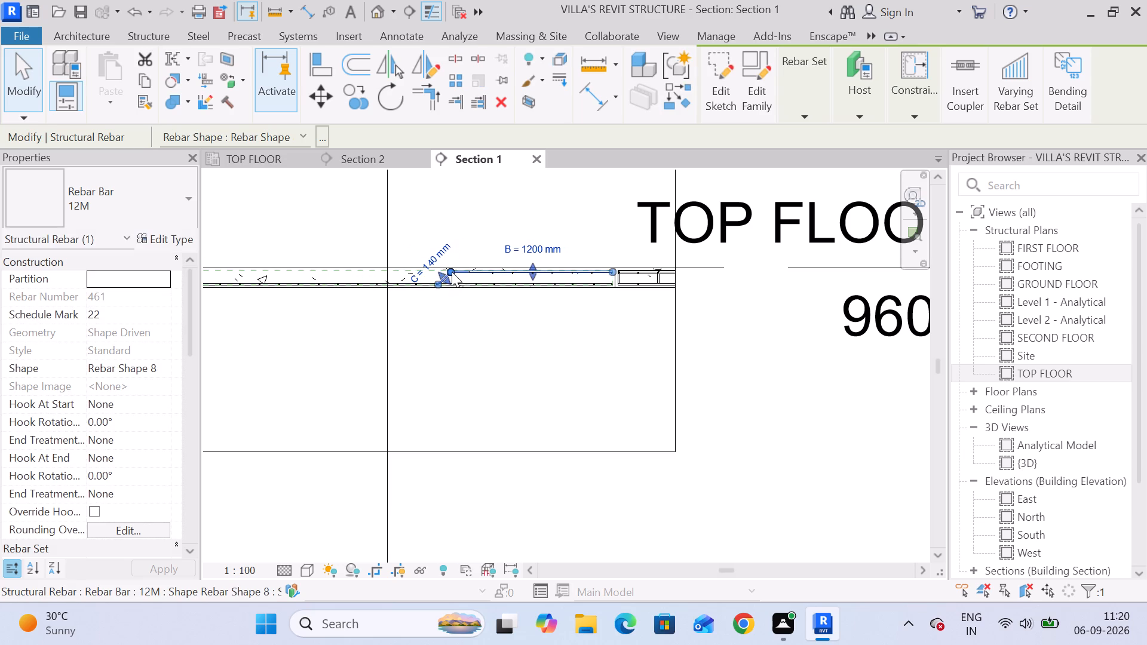
click(481, 326)
Lengthen the straight 12M top bar at the slab's outer end so it extends past the bent-up bar's bend.
middle_drag(452, 306, 691, 303)
scroll(408, 306, down, 3)
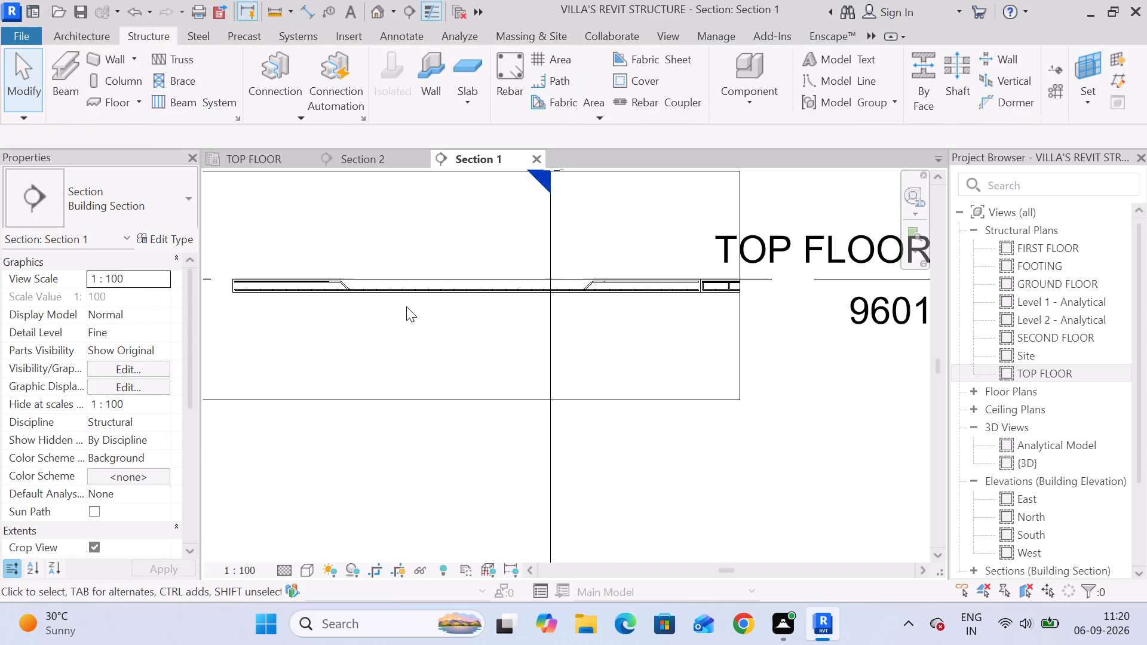
scroll(325, 295, up, 4)
middle_drag(360, 355, 513, 359)
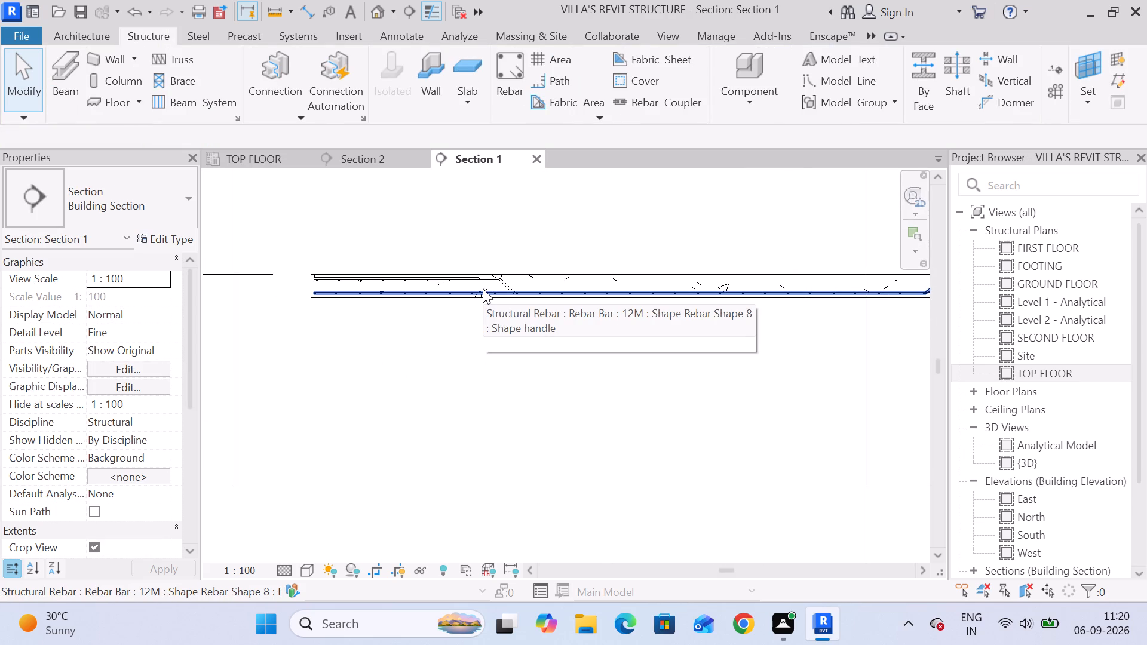
scroll(487, 273, up, 3)
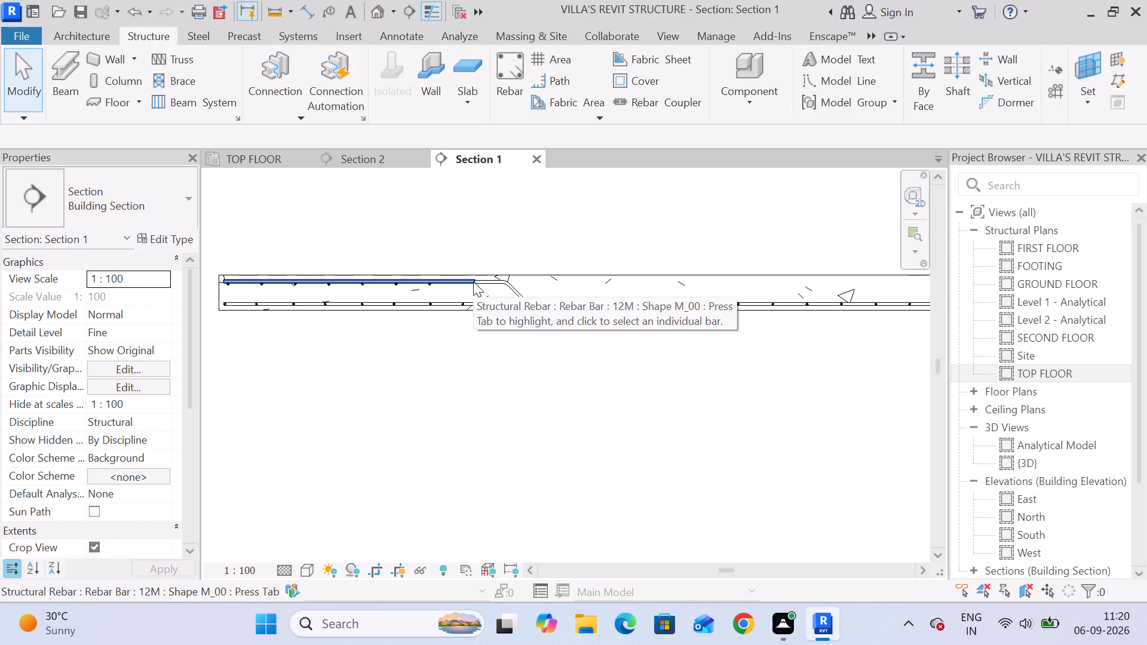
click(473, 281)
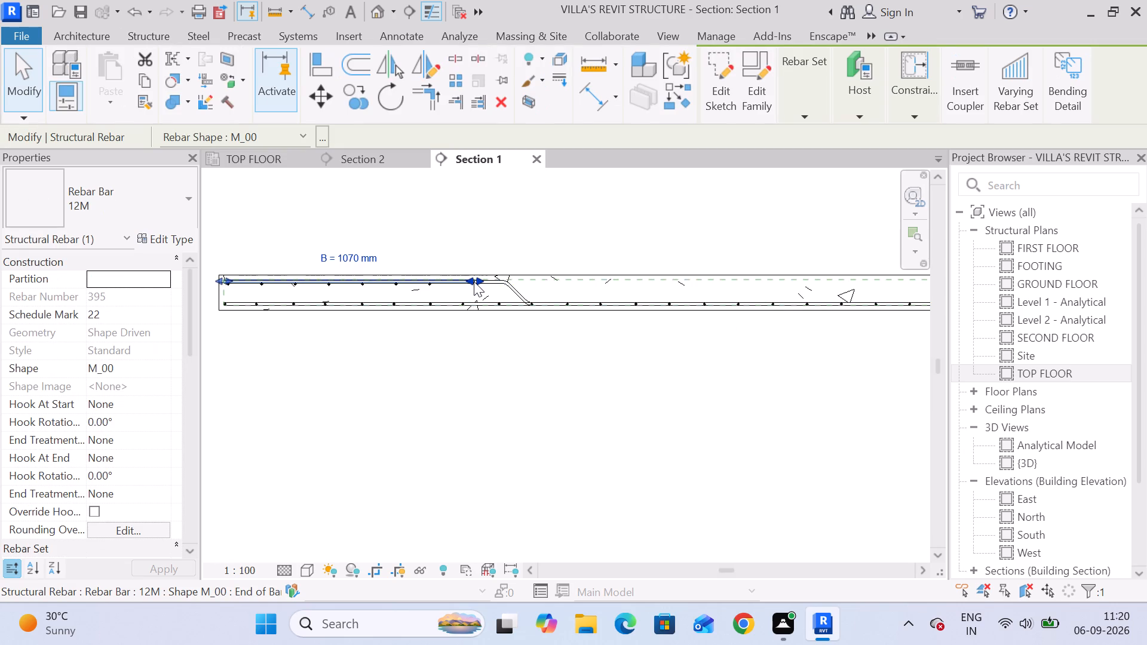
drag(474, 281, 557, 285)
middle_drag(271, 340, 501, 373)
click(451, 386)
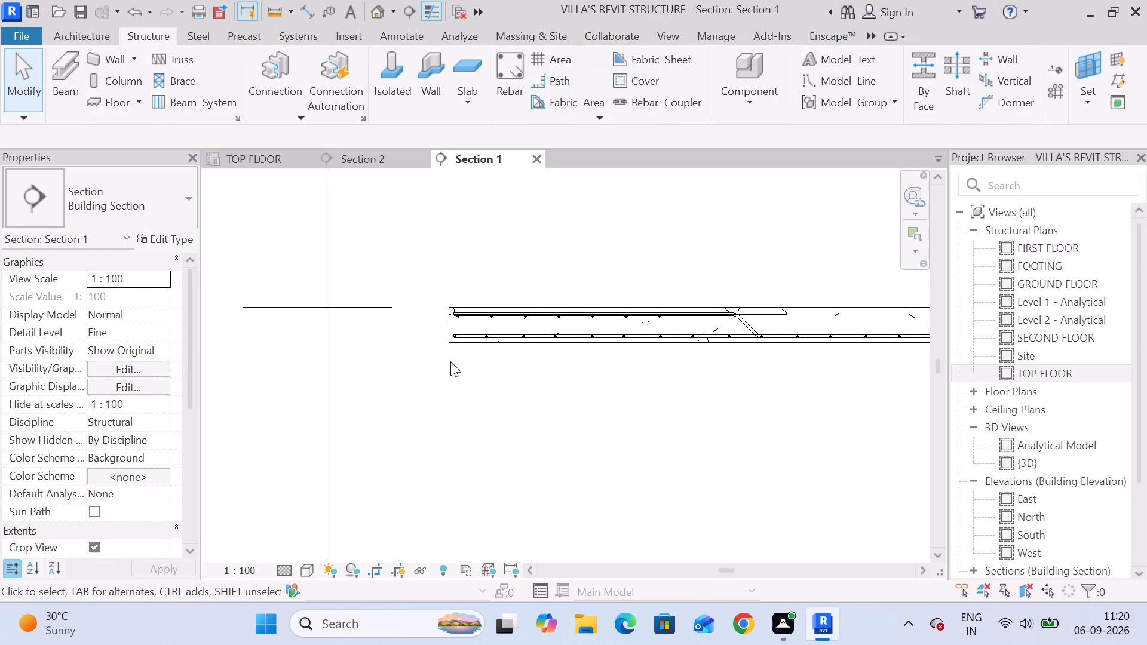
Move the first transverse 12M top bar closer to the slab's outer edge and stretch the bar set up to the bend.
scroll(455, 320, up, 14)
click(455, 307)
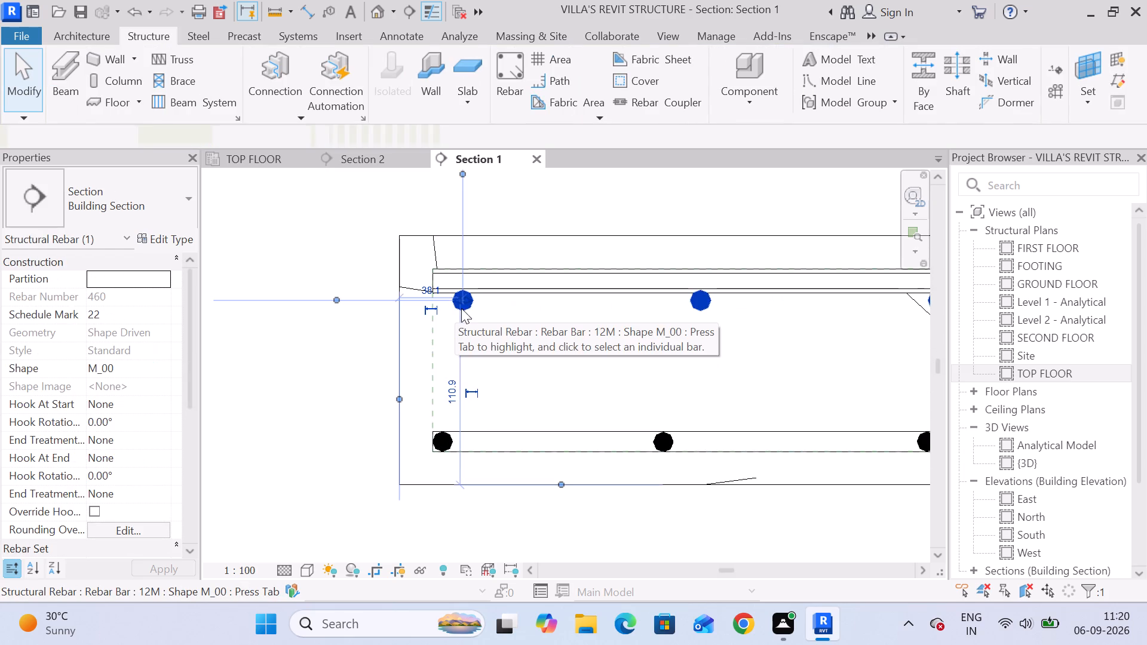
drag(455, 305, 444, 305)
scroll(472, 315, down, 6)
scroll(563, 343, down, 3)
middle_drag(748, 345, 388, 358)
scroll(621, 340, up, 3)
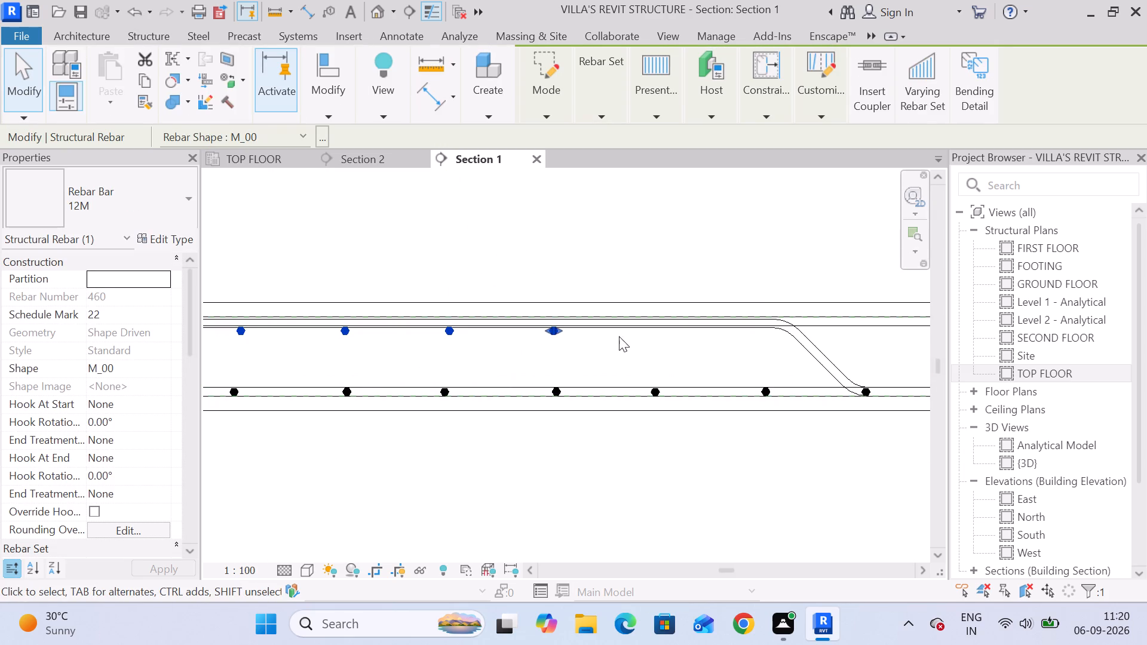
drag(560, 332, 774, 333)
Lengthen the straight 12M top bar beside the adjoining slab past the bend, to B = 1410 mm.
scroll(781, 346, down, 10)
middle_drag(489, 409, 422, 404)
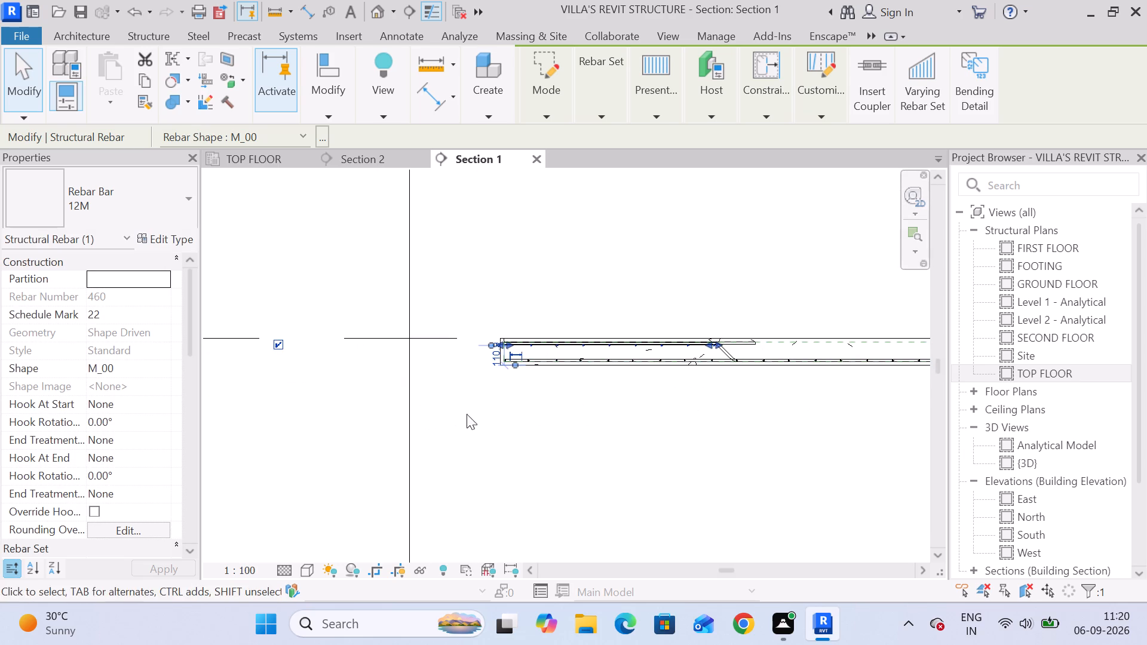
middle_drag(516, 419, 340, 385)
middle_drag(686, 385, 391, 369)
middle_drag(732, 372, 450, 376)
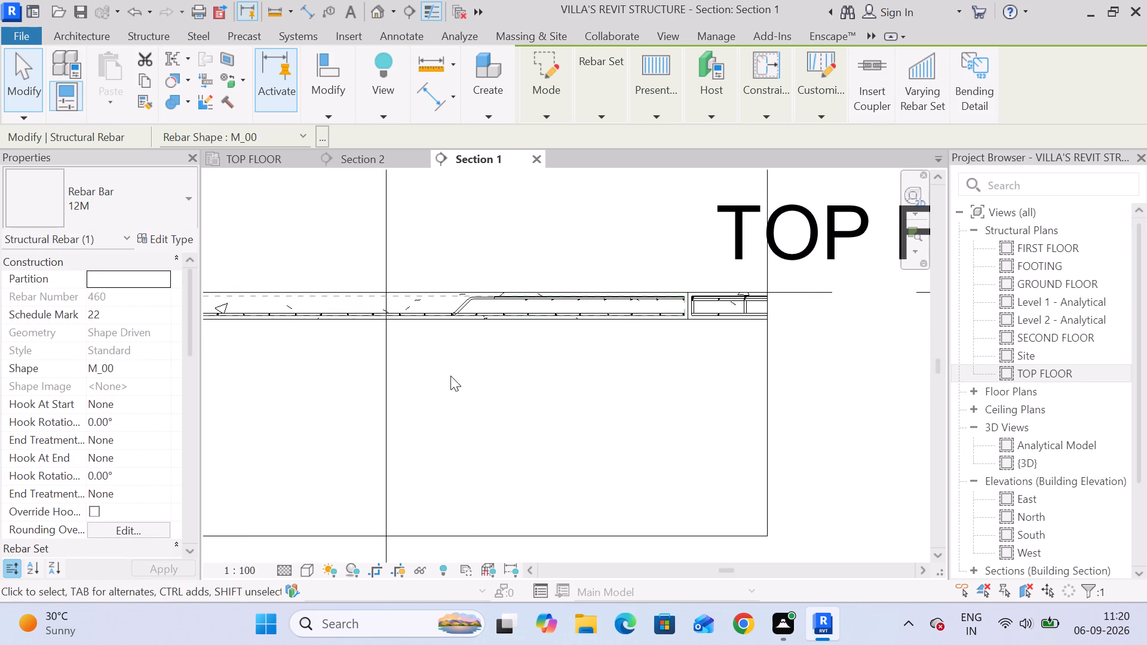
click(501, 358)
scroll(512, 306, up, 6)
middle_drag(521, 310, 673, 339)
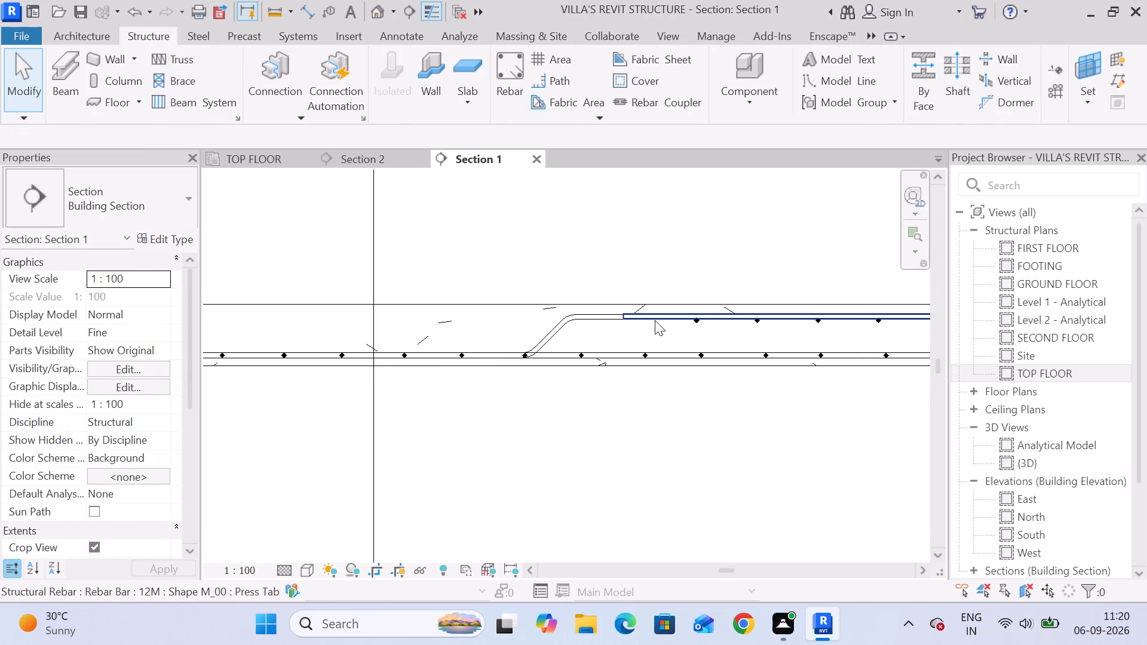
click(655, 320)
drag(625, 315, 459, 315)
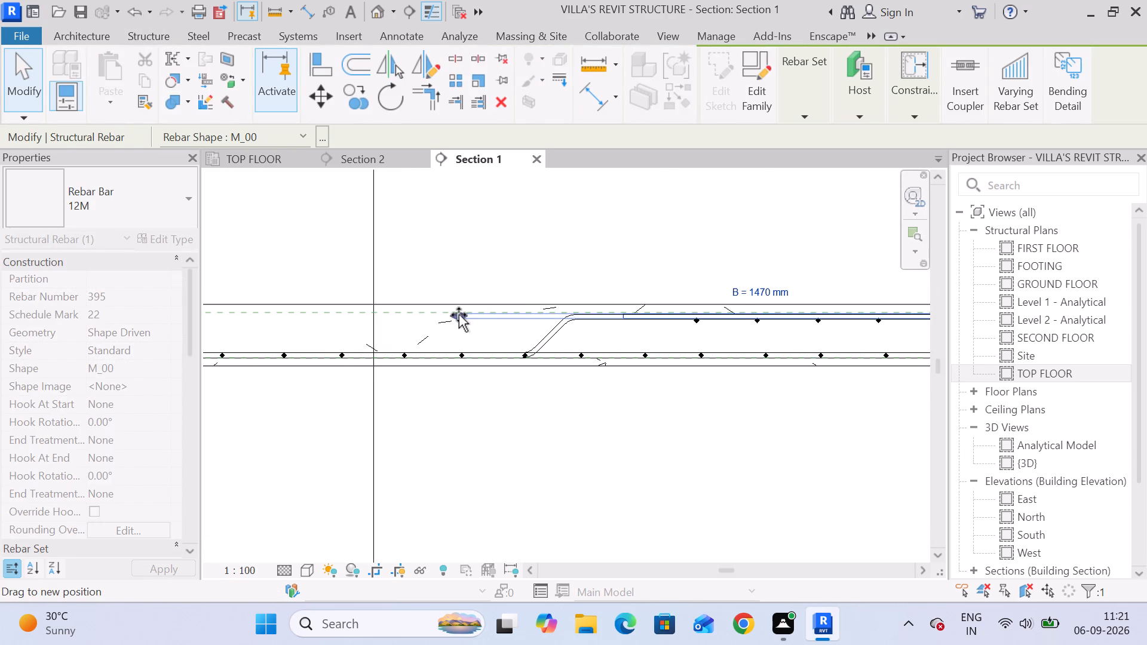
drag(459, 315, 482, 315)
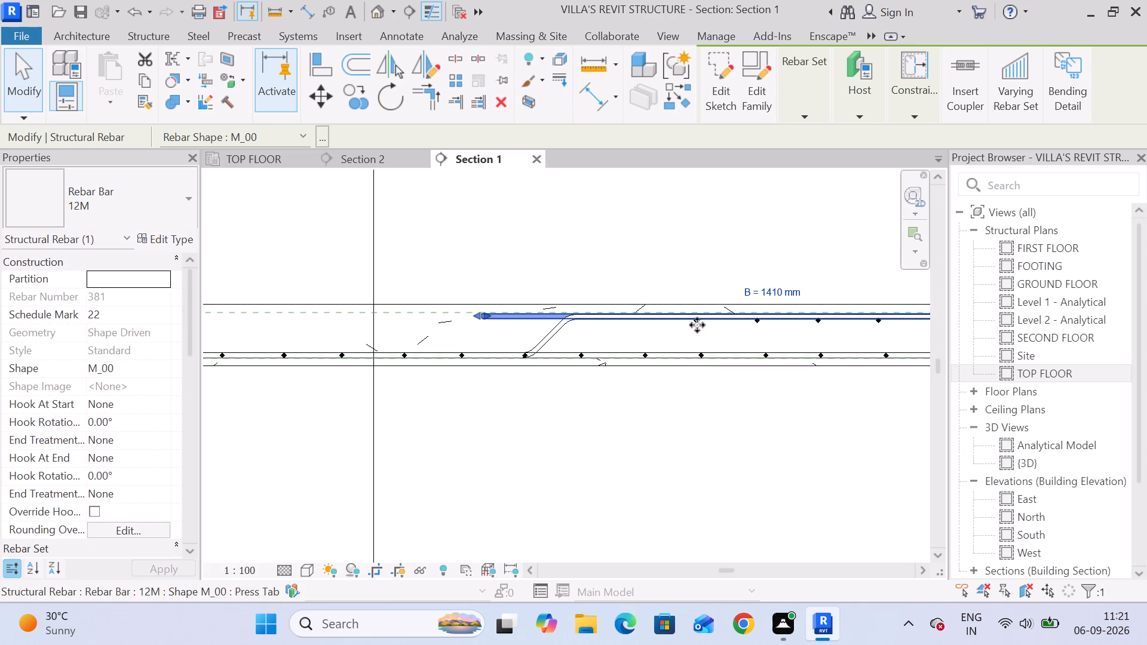
click(697, 325)
click(692, 404)
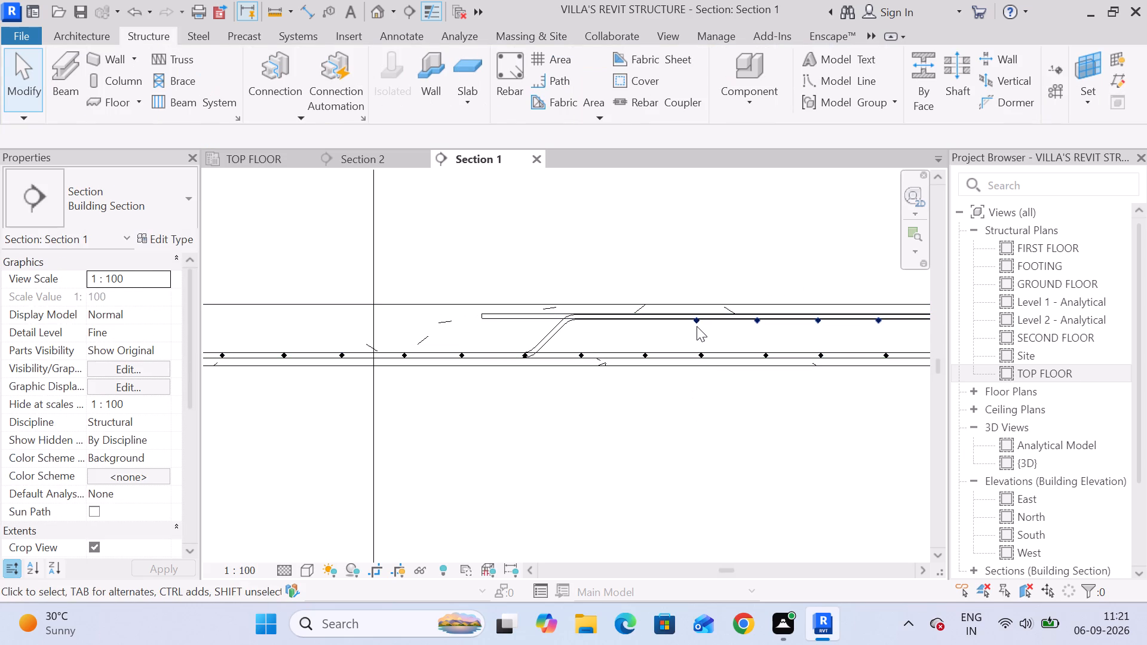
Stretch the transverse 12M top bar set beside the adjoining slab up to the start of the bend.
scroll(697, 326, up, 5)
click(697, 326)
drag(695, 317, 558, 320)
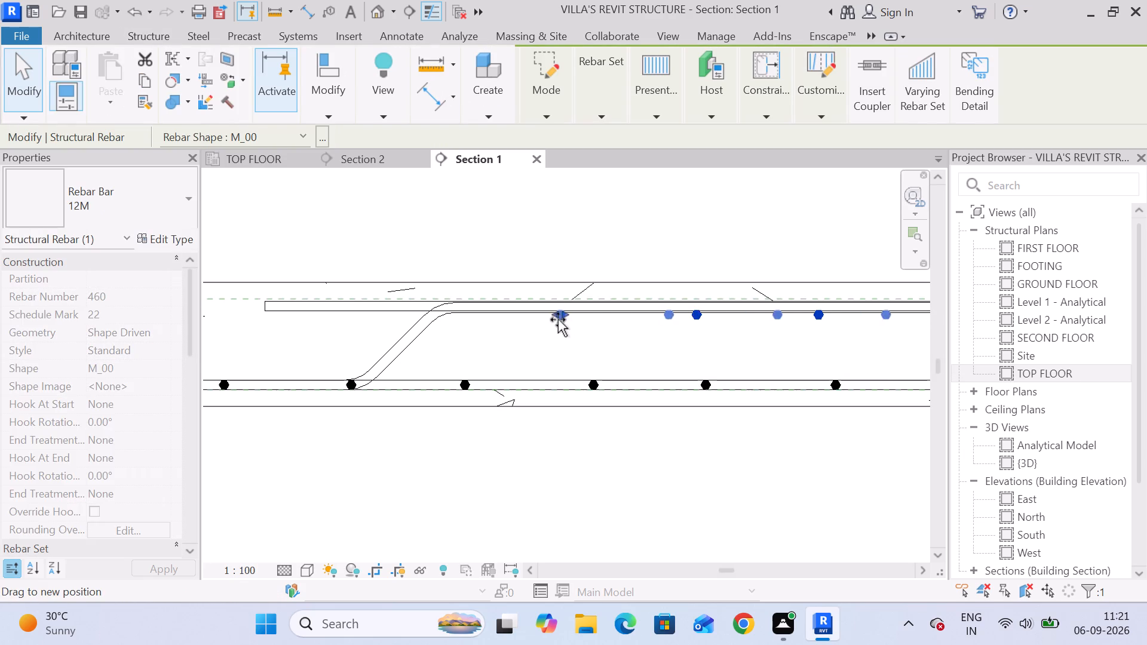
drag(558, 320, 449, 320)
Examine the adjusted rebar layout at both ends and along the whole upper slab in Section 1.
scroll(517, 338, down, 5)
middle_drag(752, 416, 541, 423)
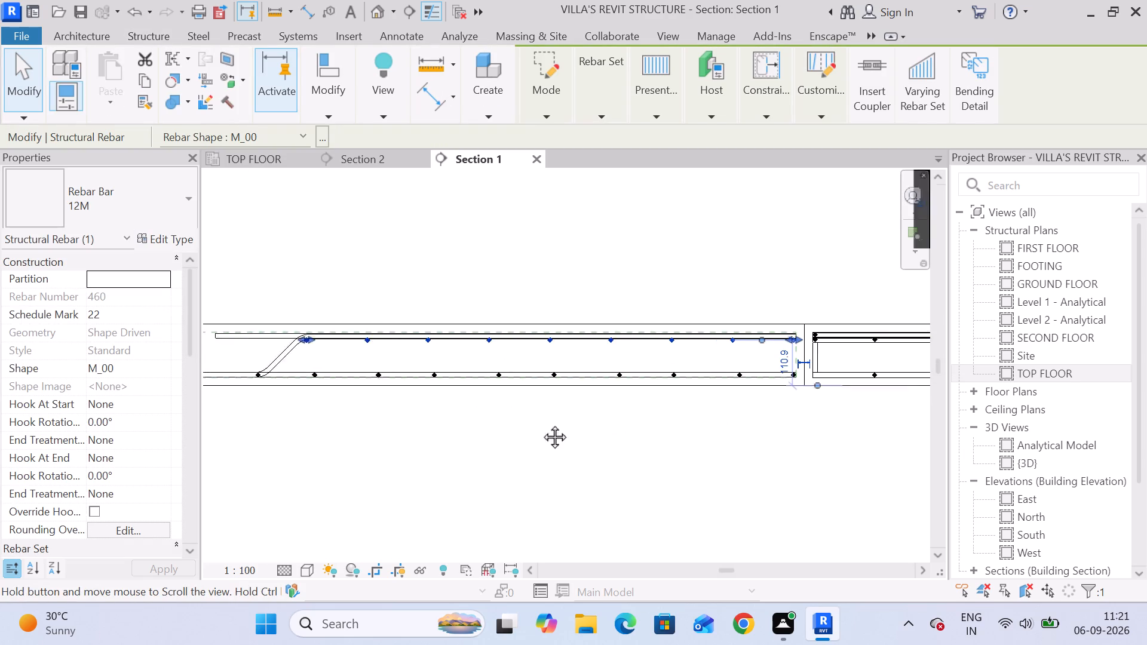
middle_drag(541, 423, 369, 423)
scroll(579, 348, up, 14)
scroll(598, 346, down, 4)
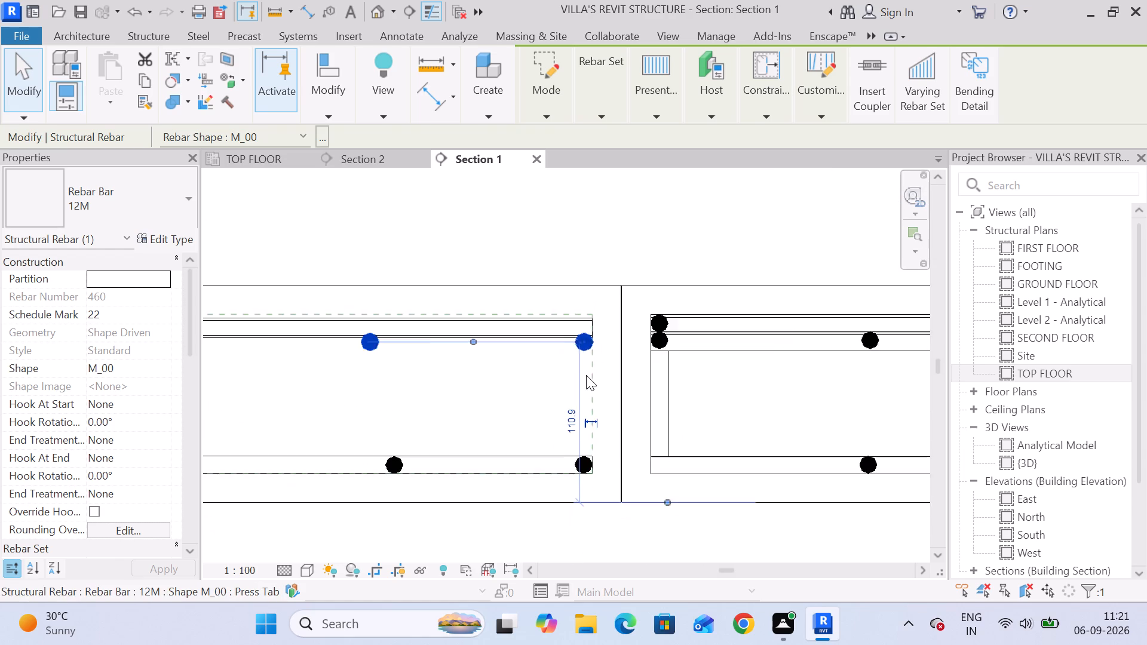
scroll(586, 375, down, 19)
middle_drag(452, 437, 818, 457)
scroll(335, 401, up, 2)
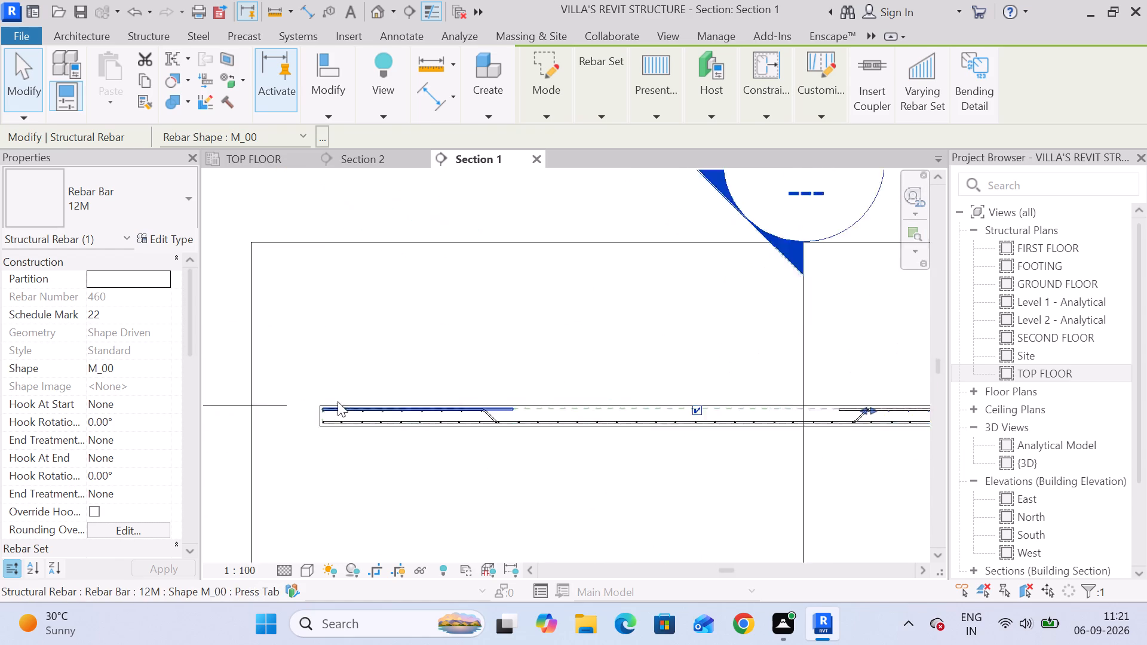
scroll(338, 401, up, 5)
middle_drag(335, 423, 336, 357)
scroll(467, 419, down, 5)
middle_drag(585, 443, 430, 367)
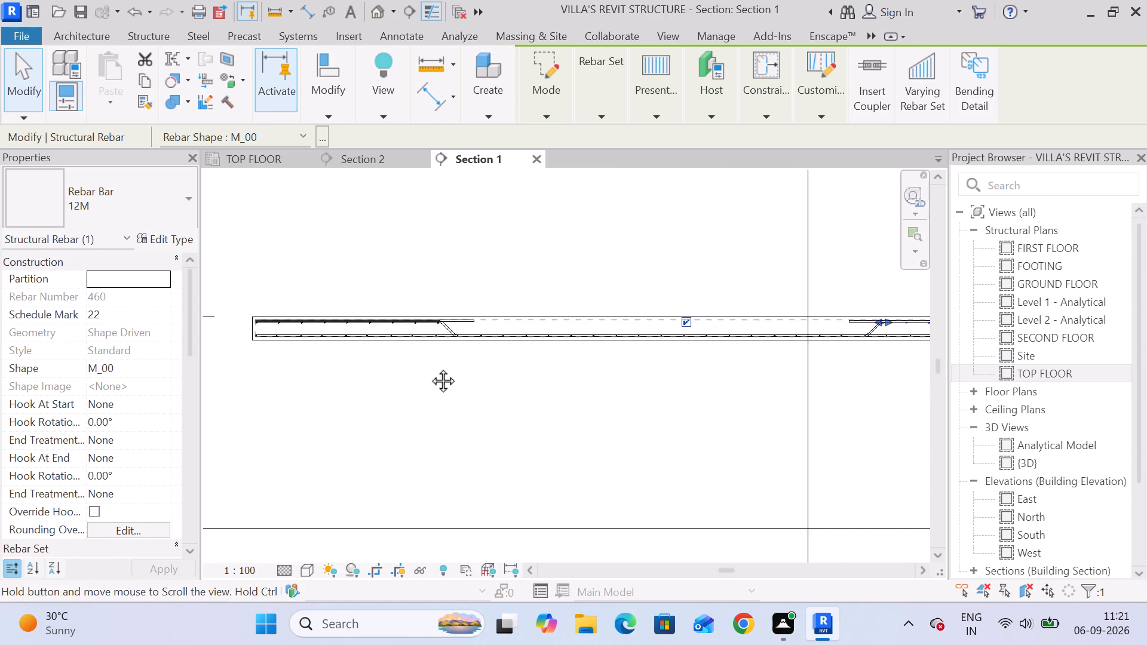
middle_drag(430, 367, 416, 367)
click(617, 406)
scroll(622, 405, down, 5)
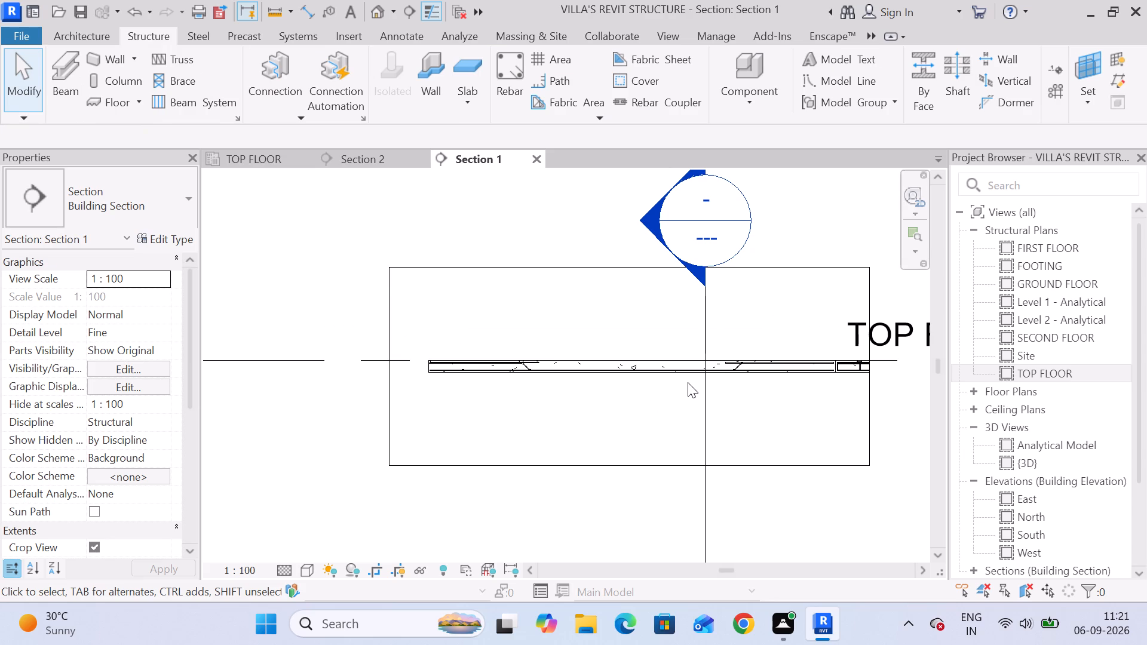
scroll(483, 373, up, 6)
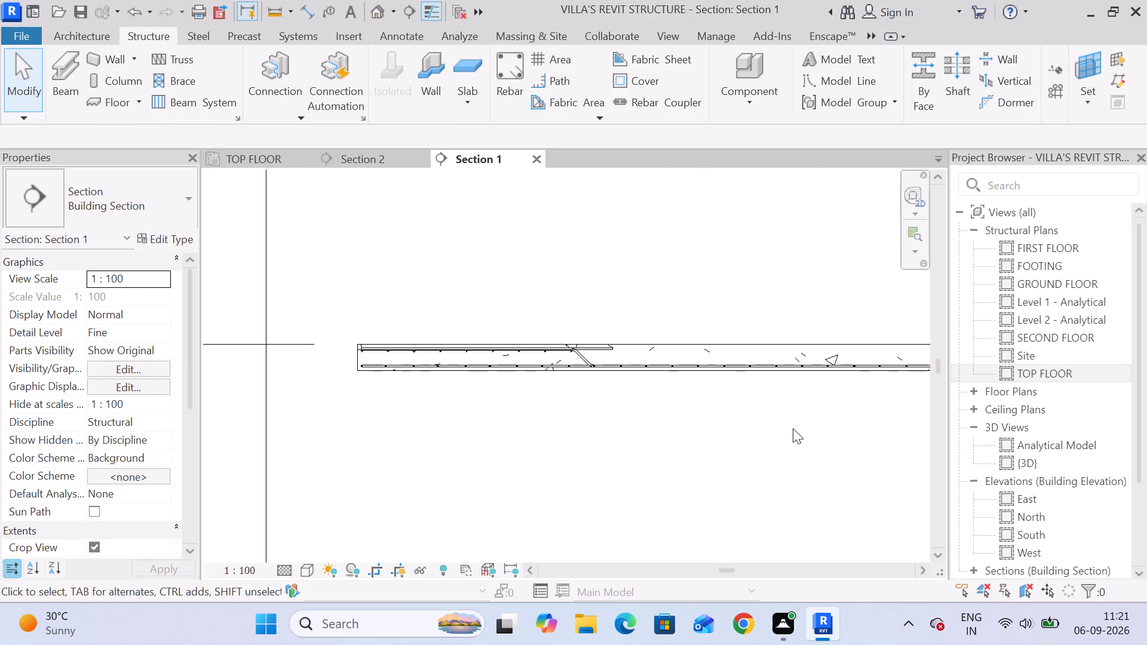
middle_drag(793, 428, 366, 426)
scroll(658, 417, down, 4)
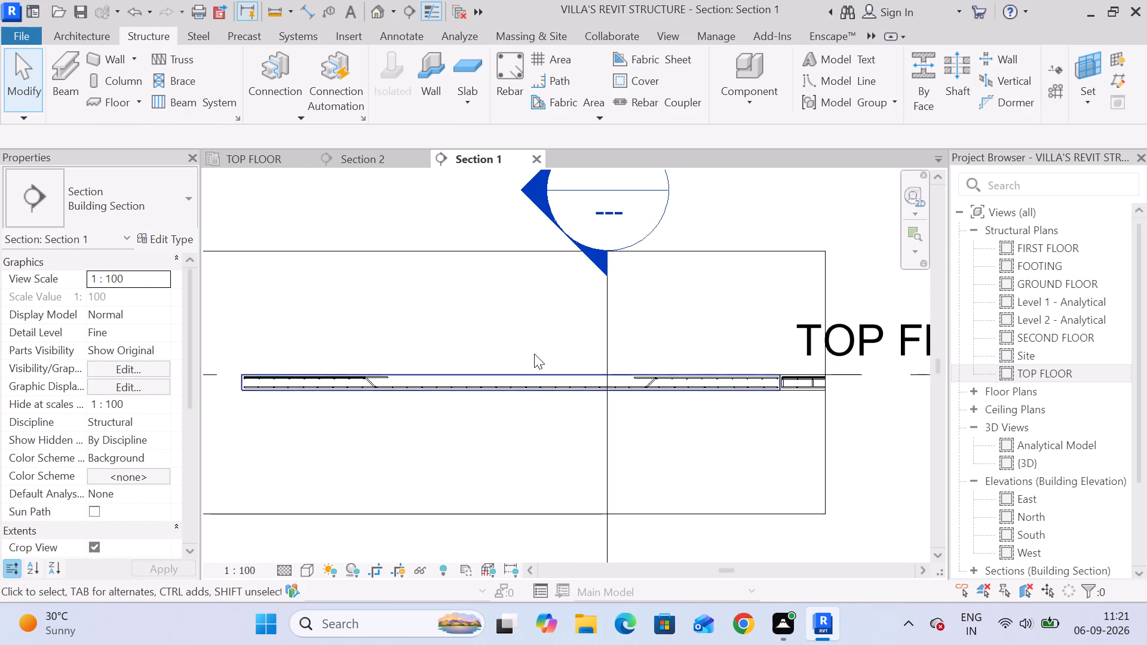
In Section 2, shift the bend of the upper slab's 12M bent-up bar so top segment B is 1200 mm.
click(388, 160)
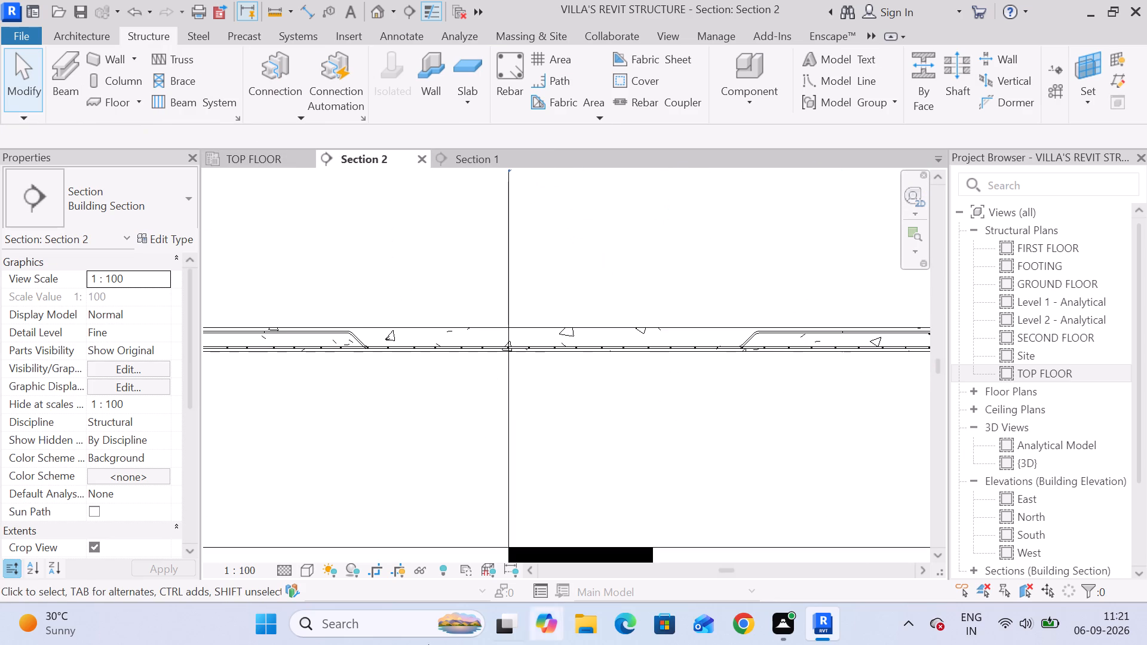
middle_drag(377, 364, 631, 317)
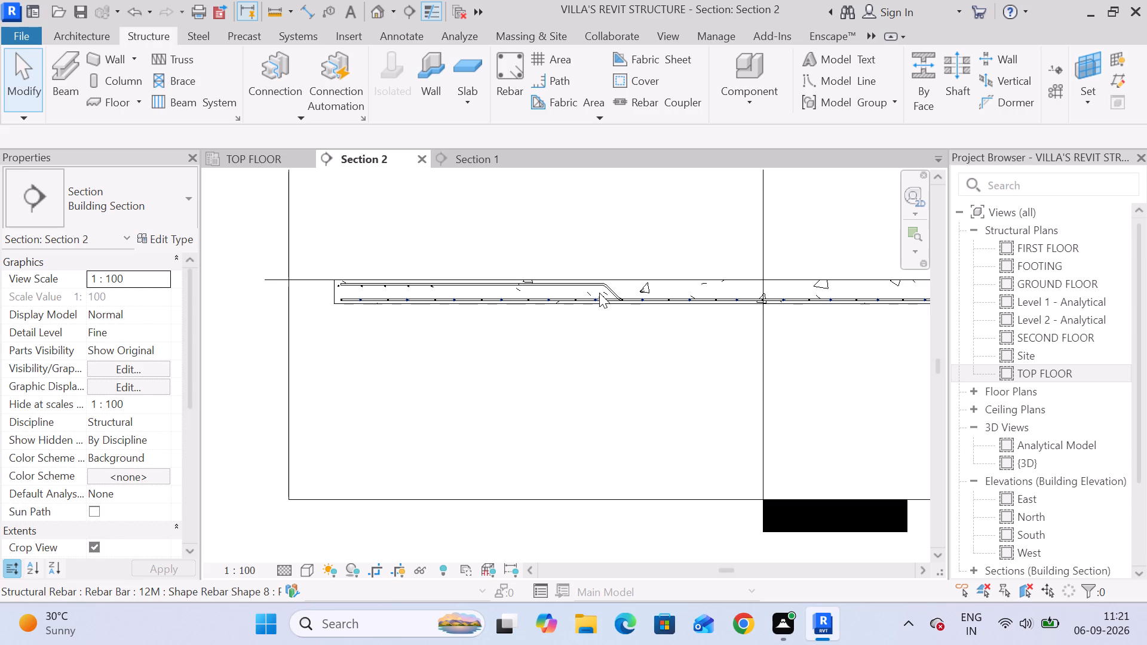
click(605, 281)
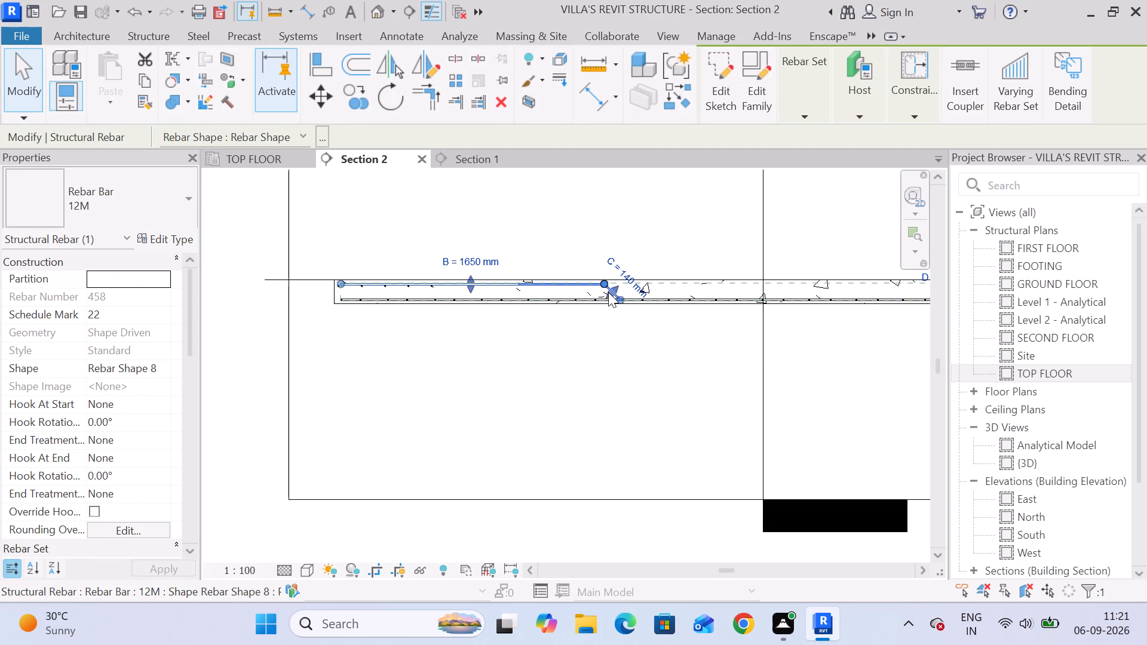
drag(608, 292, 535, 286)
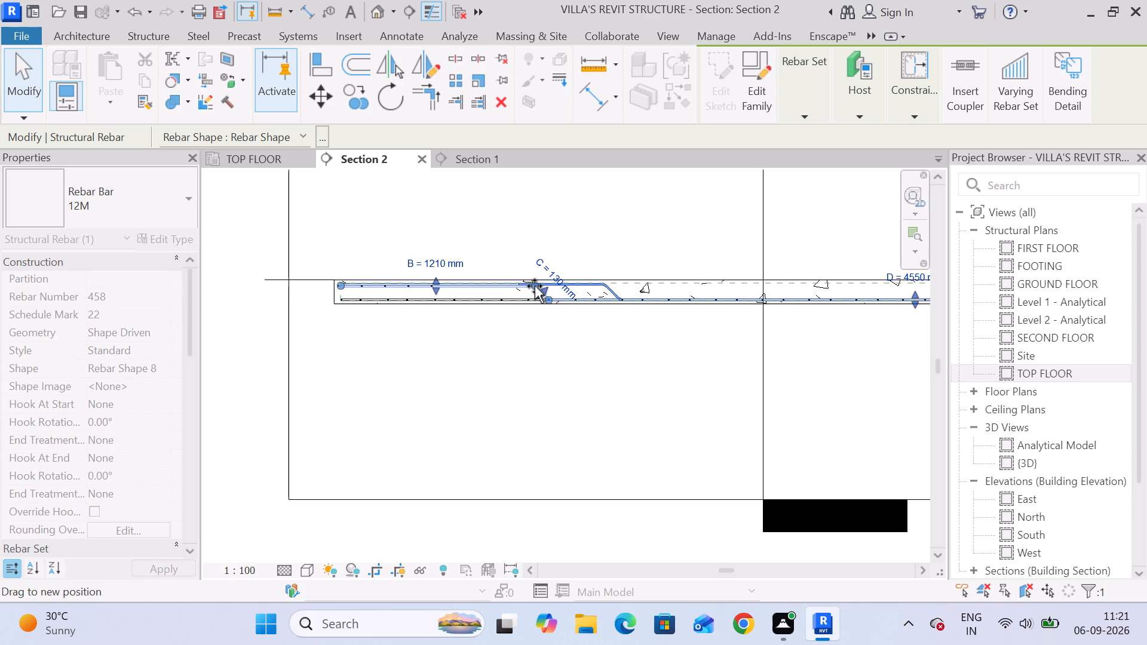
drag(535, 286, 532, 286)
Set the inclined segment C of the upper slab's bent-up 12M bar to 140 mm.
scroll(532, 286, up, 1)
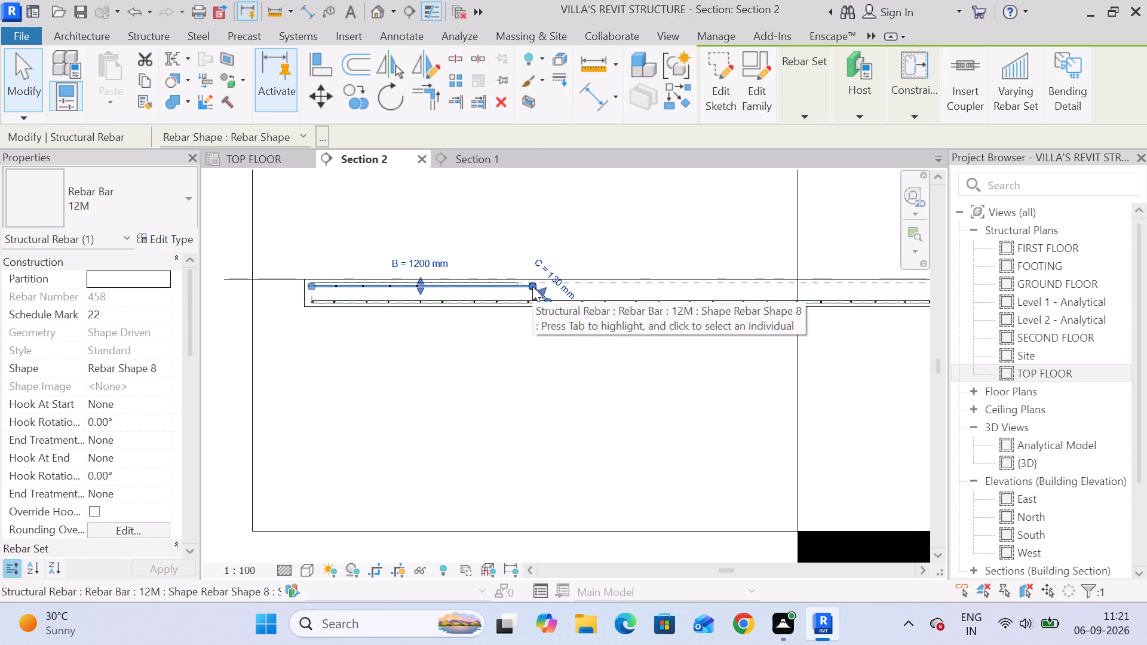
scroll(532, 286, up, 3)
click(563, 280)
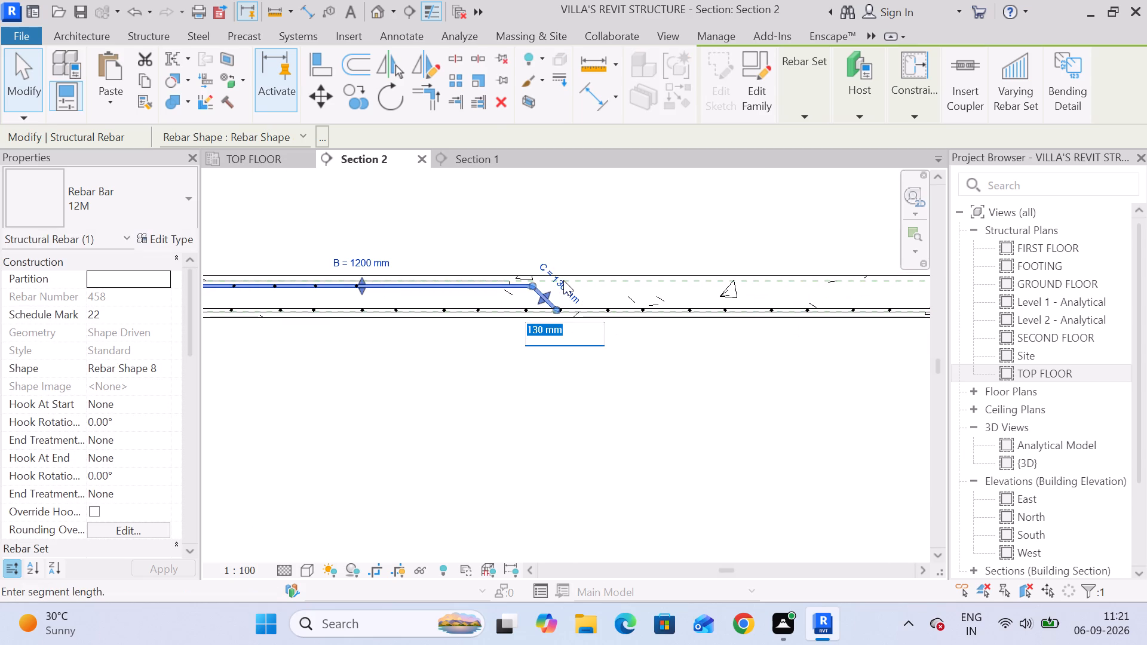
text(140)
key(Return)
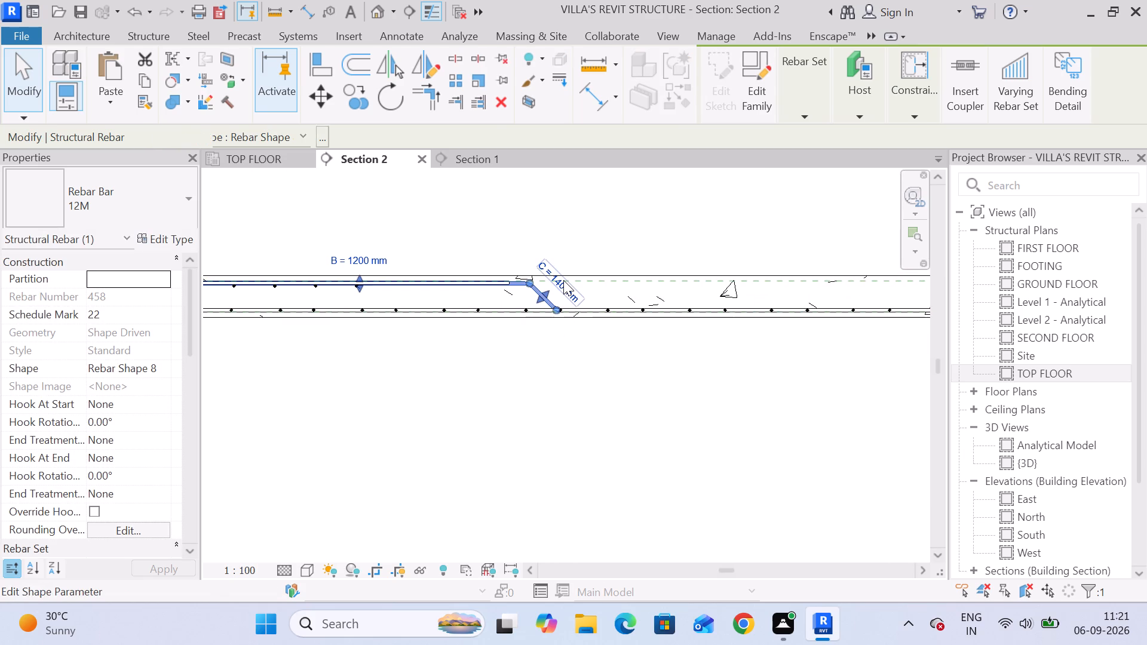
middle_drag(420, 391, 490, 388)
click(464, 370)
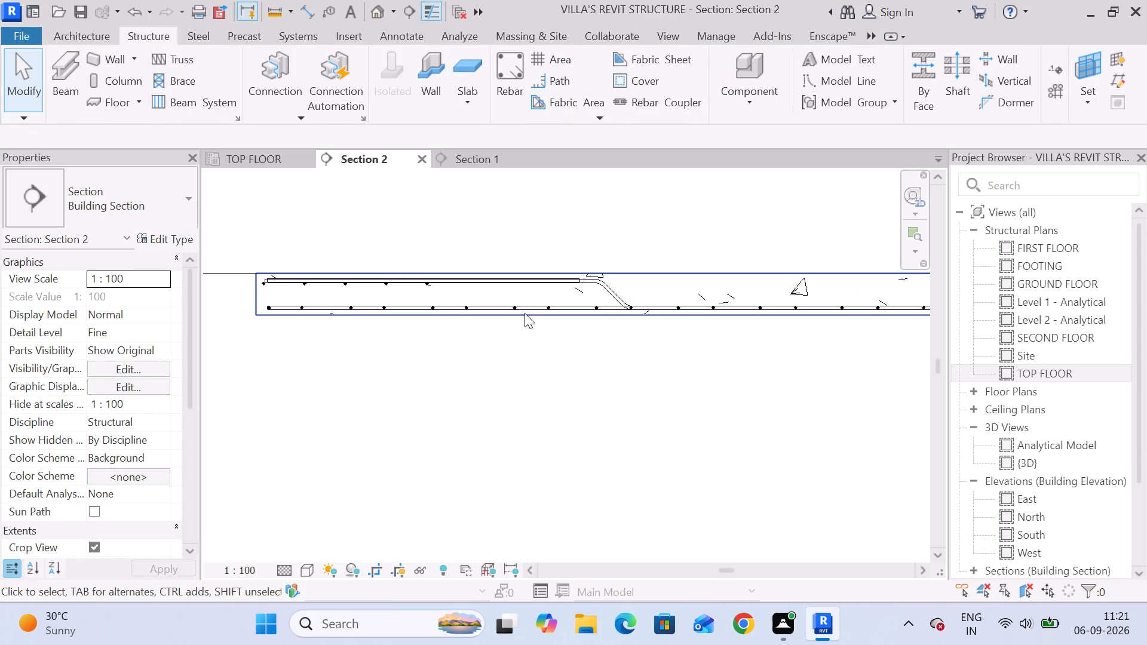
Lengthen the straight 12M top bar past the bend to B = 1410 mm.
click(530, 287)
drag(573, 280, 633, 279)
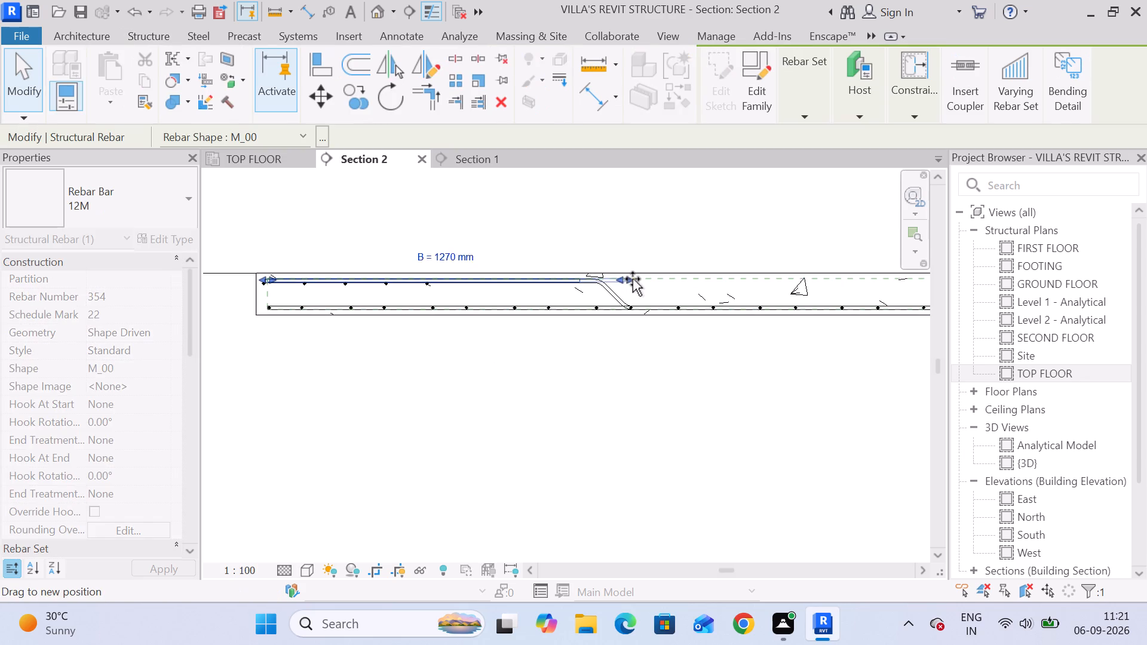
drag(633, 279, 663, 279)
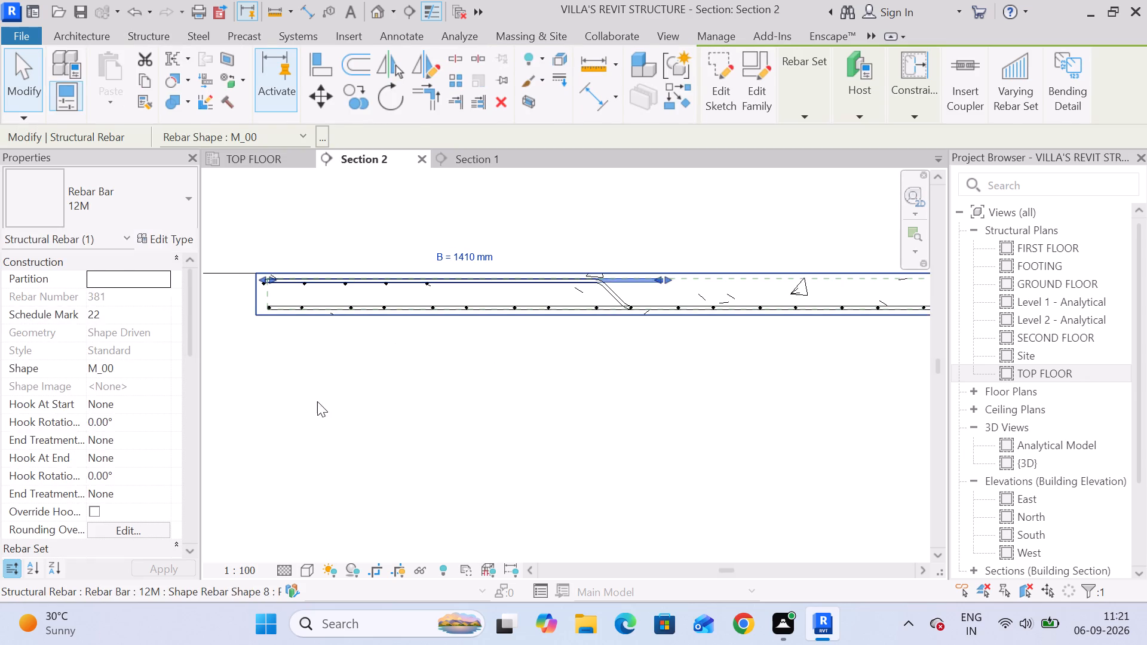
click(317, 401)
Pull the end of the bent-up 12M bar's top segment in line with the straight top bar's end at the slab edge.
scroll(307, 304, up, 4)
scroll(192, 252, up, 5)
middle_drag(251, 275, 416, 285)
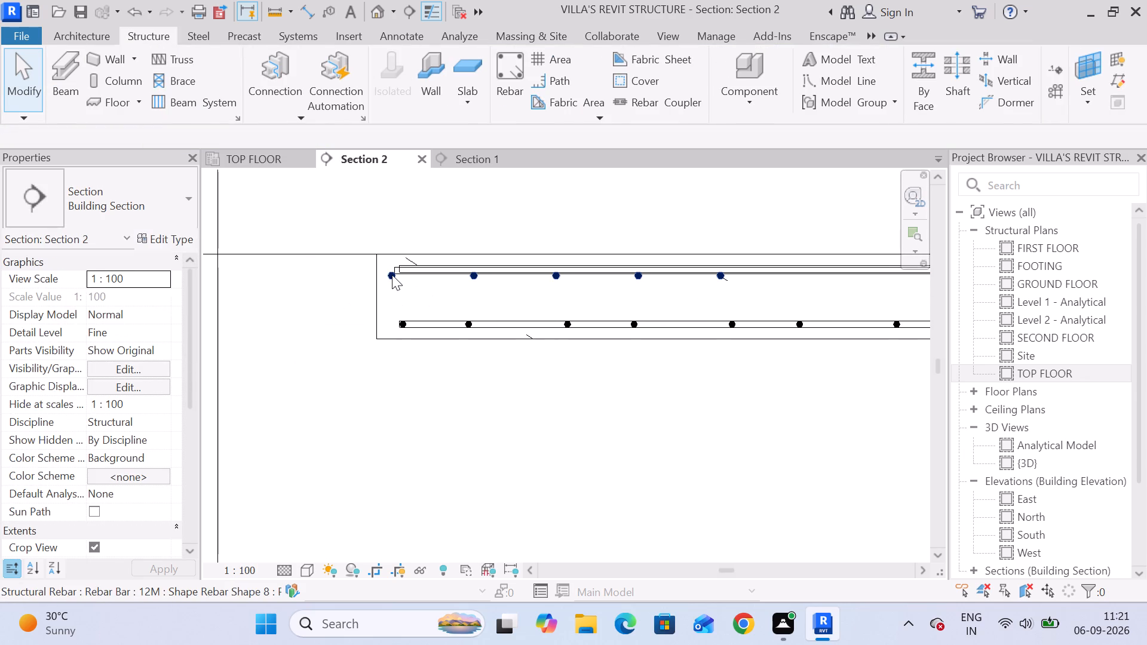
scroll(395, 274, up, 6)
click(405, 274)
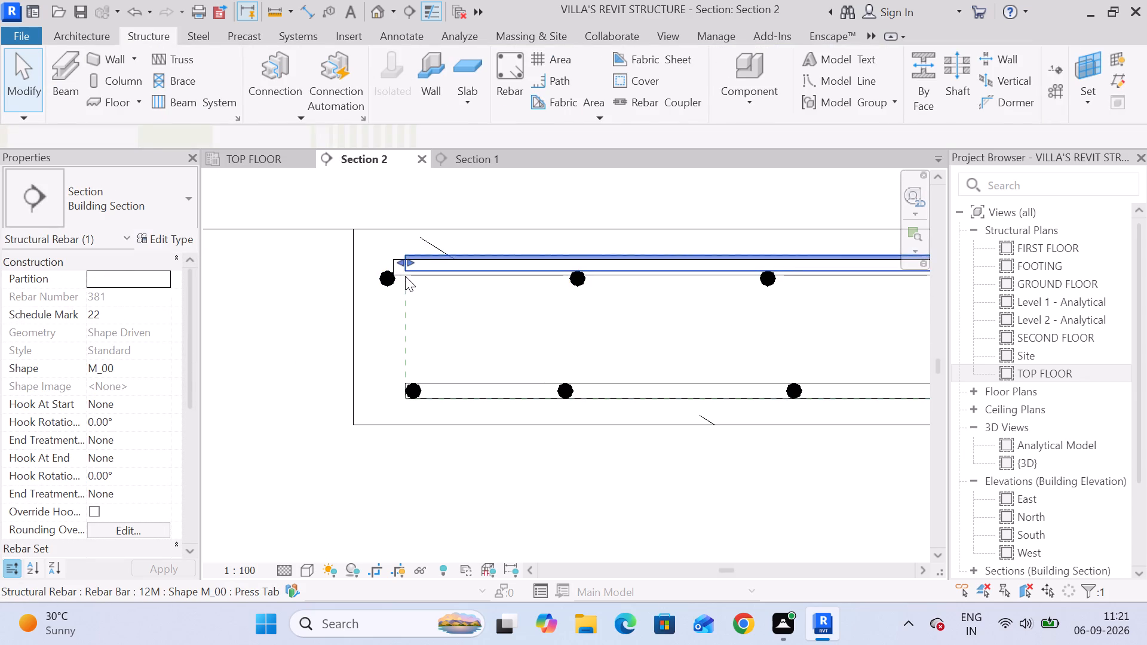
click(420, 296)
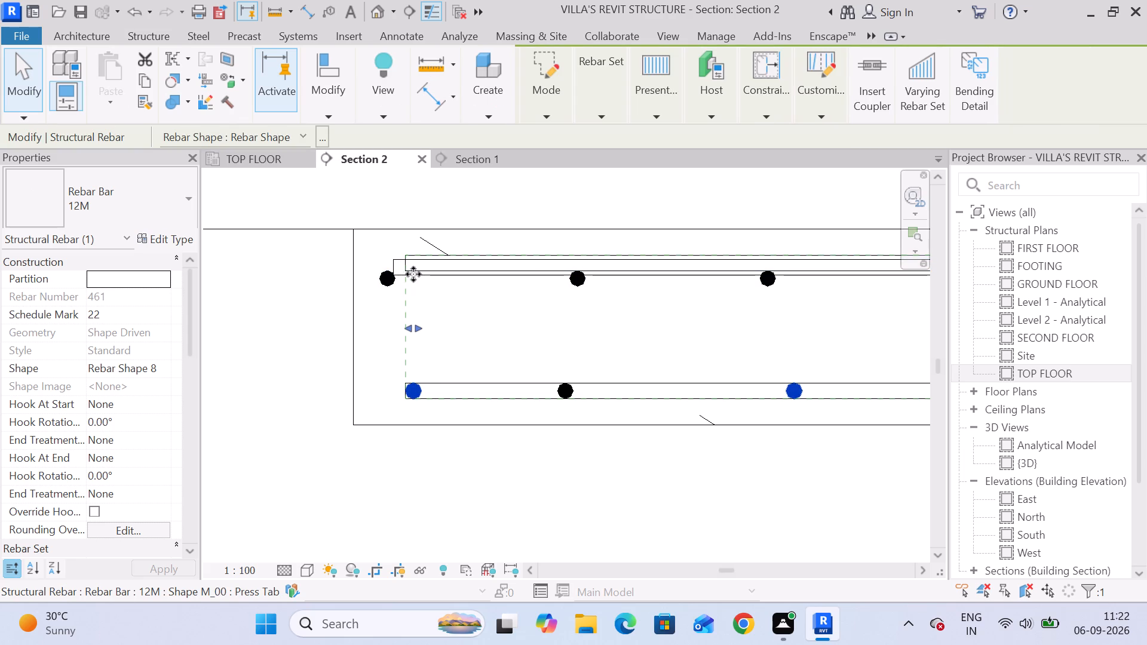
click(398, 257)
scroll(427, 289, down, 6)
middle_drag(733, 334, 641, 336)
scroll(308, 281, up, 11)
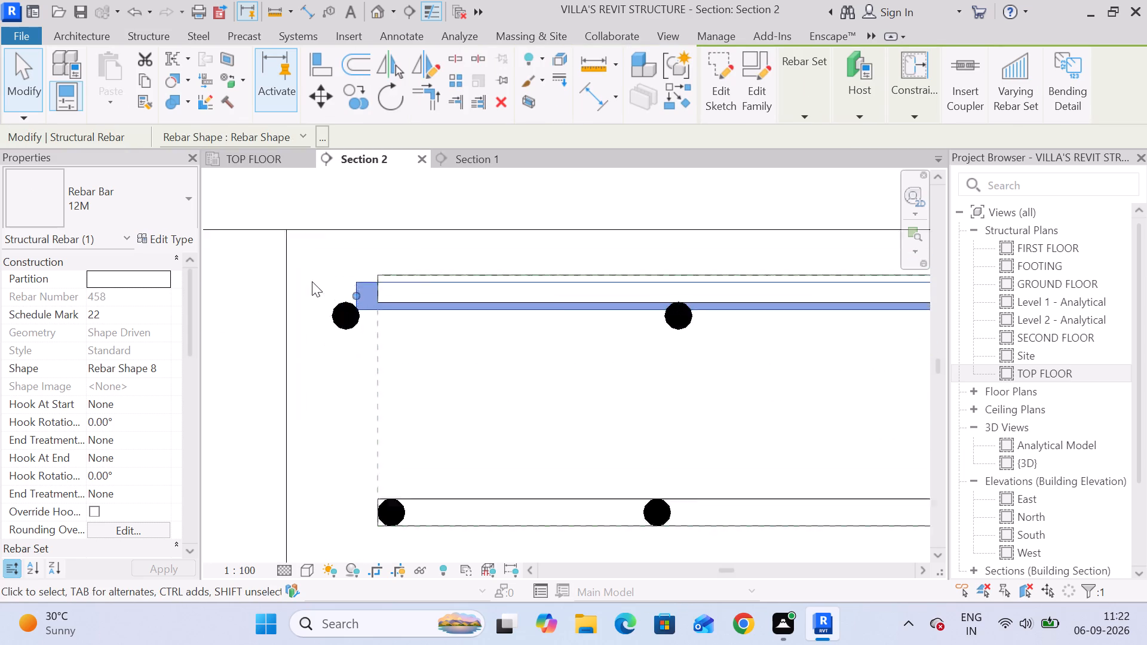
scroll(312, 281, up, 2)
drag(378, 304, 422, 304)
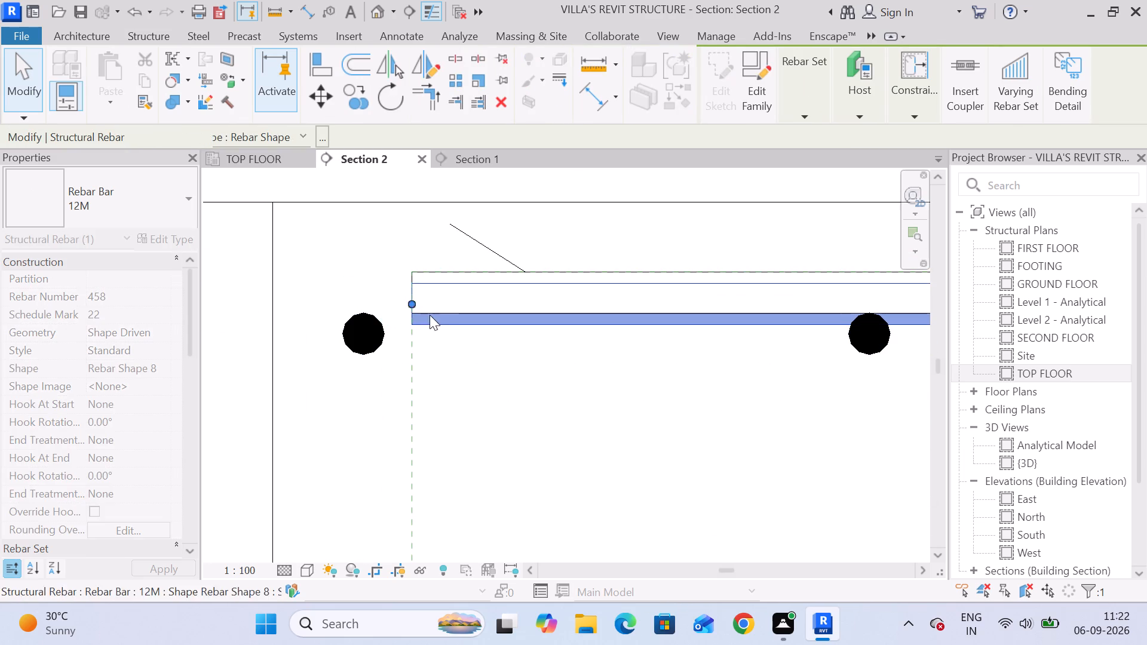
Shift the bent-up 12M bar's bend so its top segment B is 1200 mm.
scroll(482, 350, down, 7)
middle_drag(759, 410, 245, 402)
scroll(257, 402, down, 1)
middle_drag(609, 411, 0, 406)
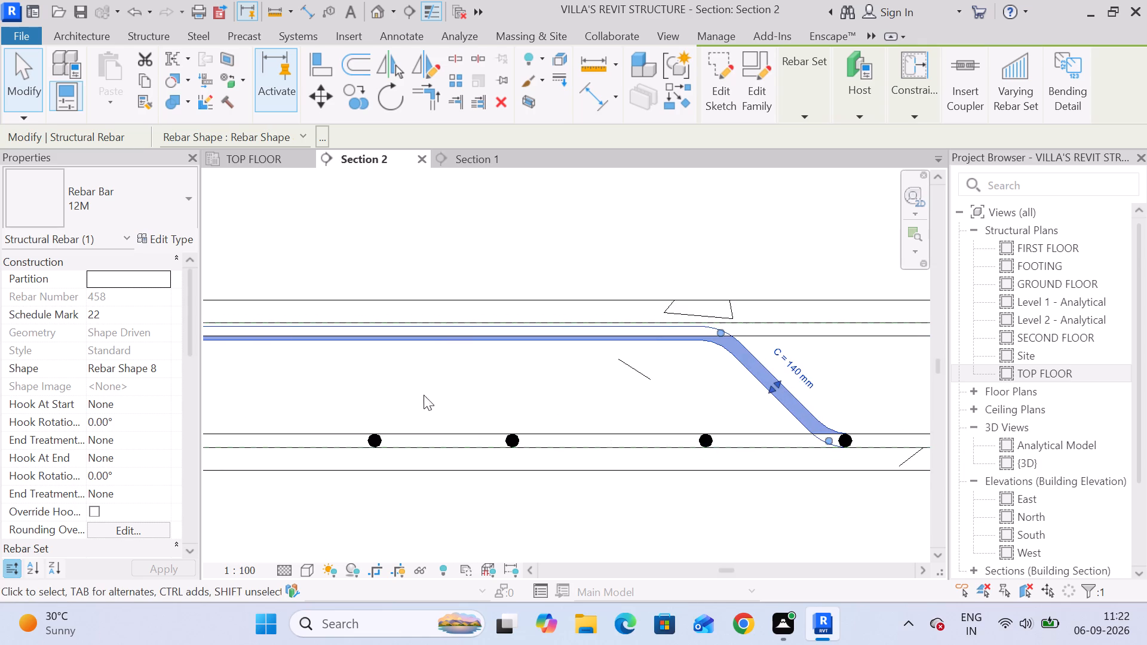
scroll(435, 401, down, 5)
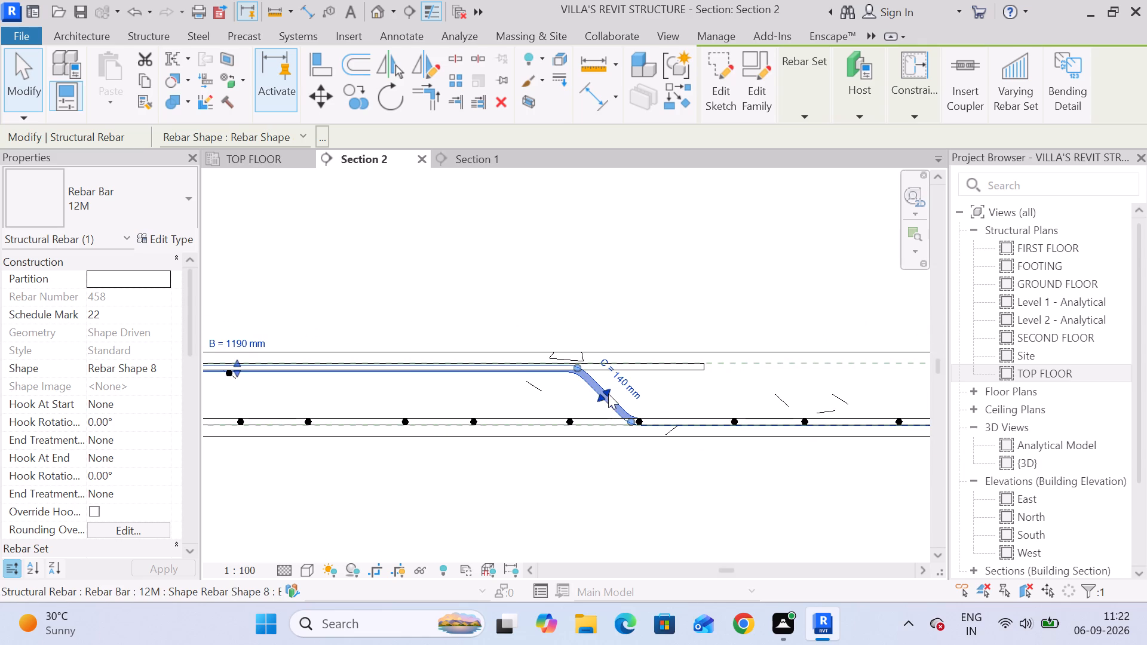
click(608, 391)
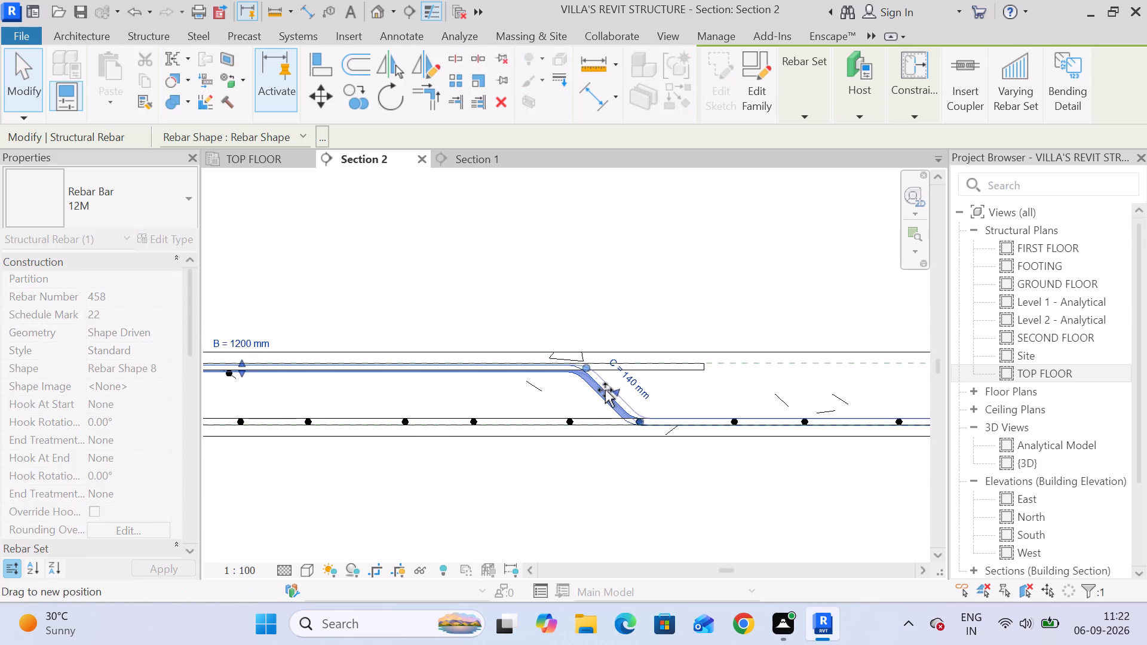
middle_drag(424, 396, 614, 406)
scroll(606, 411, down, 6)
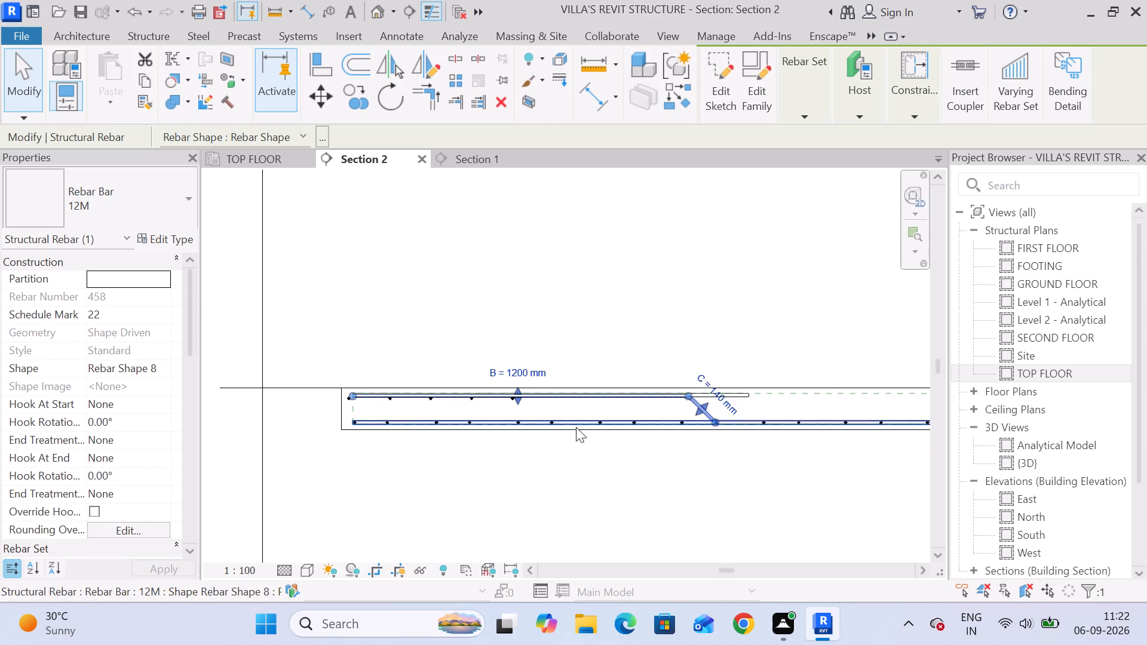
Nudge the transverse 12M top bar set inward to about 46 mm from the slab edge, under the longitudinal bar ends.
scroll(367, 418, up, 14)
click(367, 398)
click(375, 380)
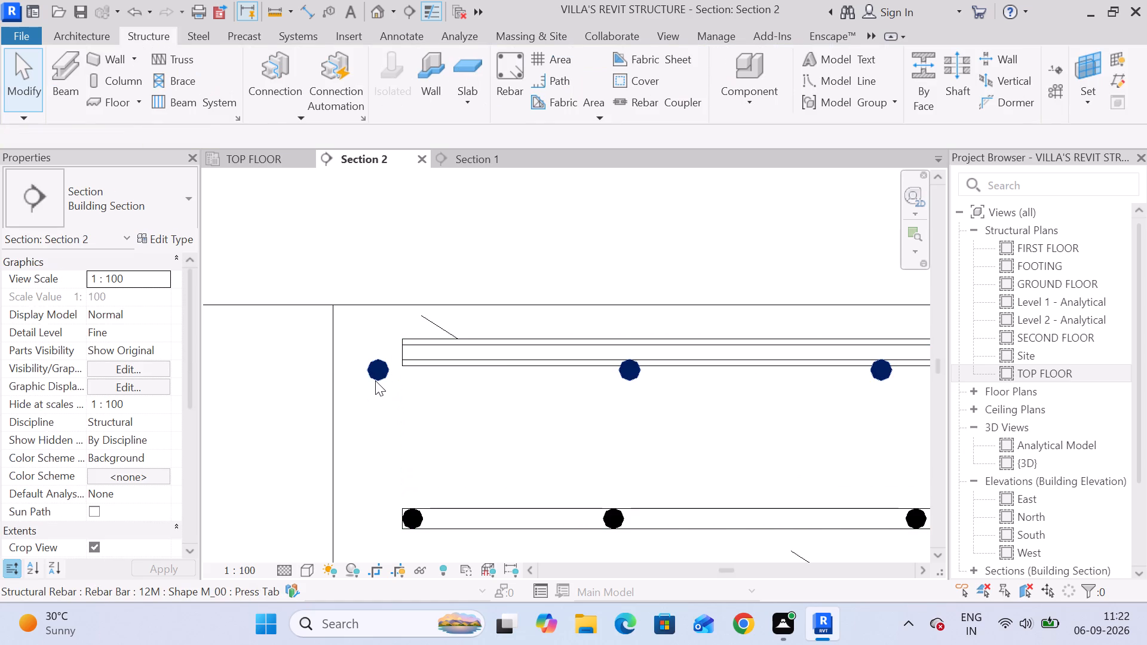
key(Right)
key(Right)
key(Right)
key(Right)
key(Right)
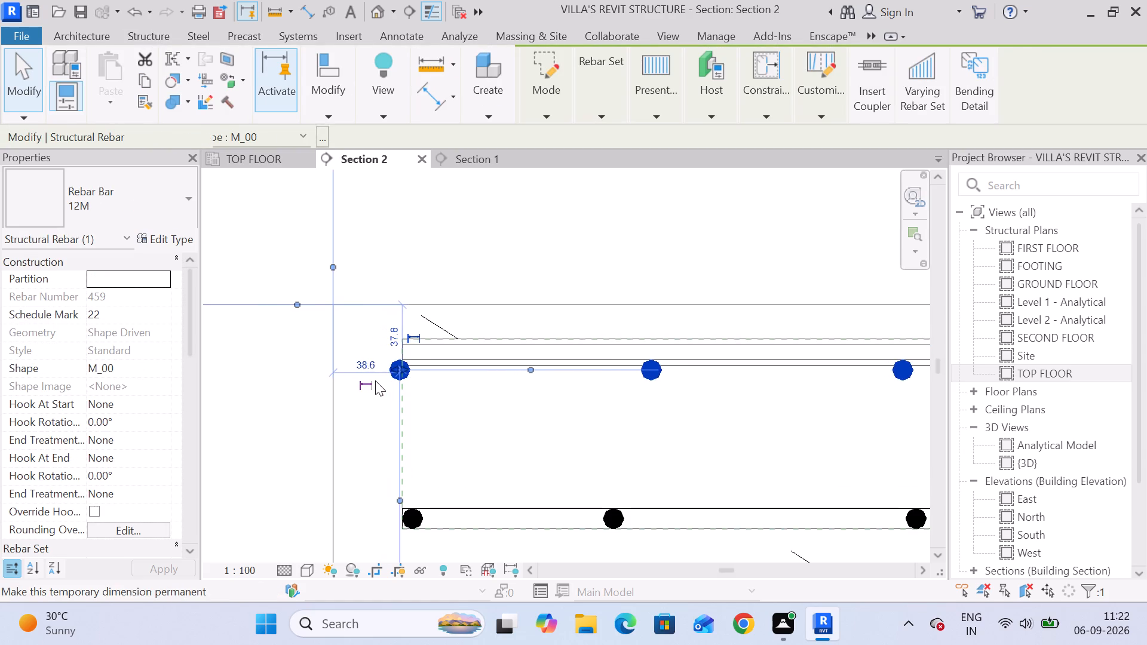
key(Right)
key(Right)
key(Right)
scroll(411, 380, up, 10)
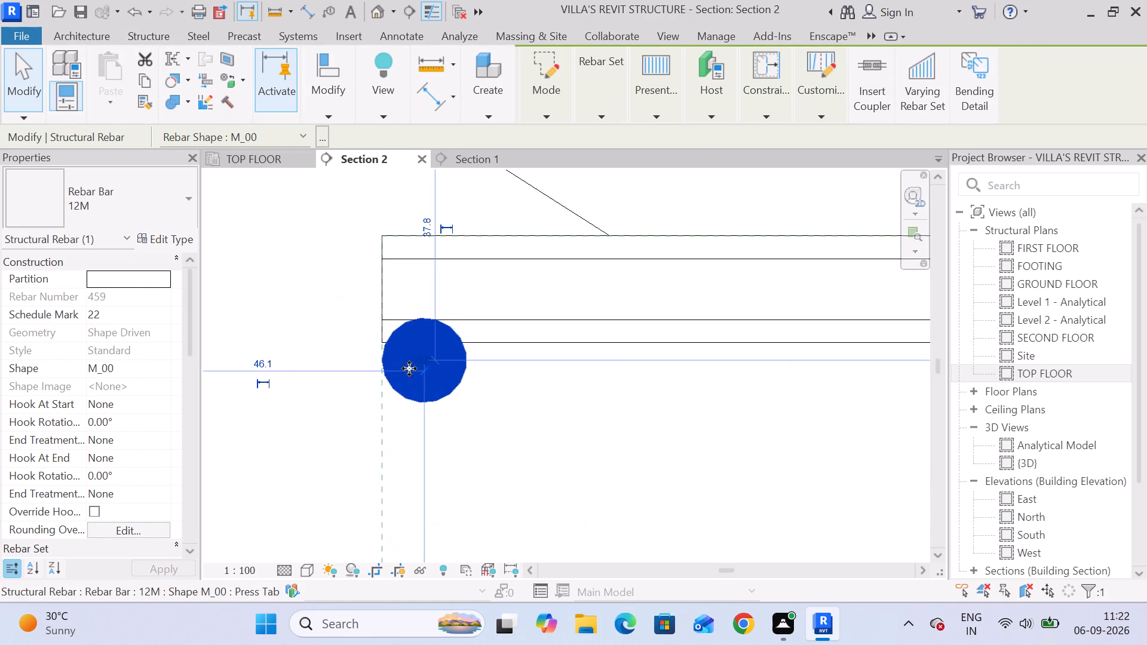
Stretch the transverse 12M top bar set along the slab up to the start of the bend.
scroll(410, 375, down, 13)
middle_drag(589, 428, 229, 393)
middle_drag(809, 424, 569, 425)
scroll(575, 425, down, 2)
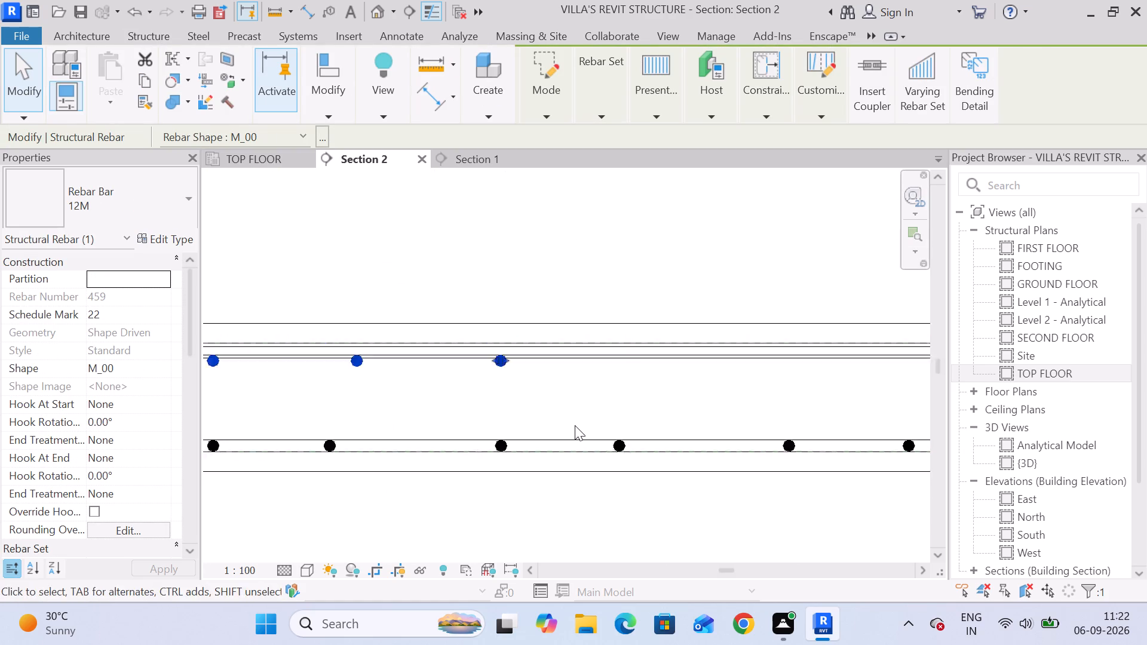
scroll(575, 425, down, 4)
drag(539, 397, 820, 401)
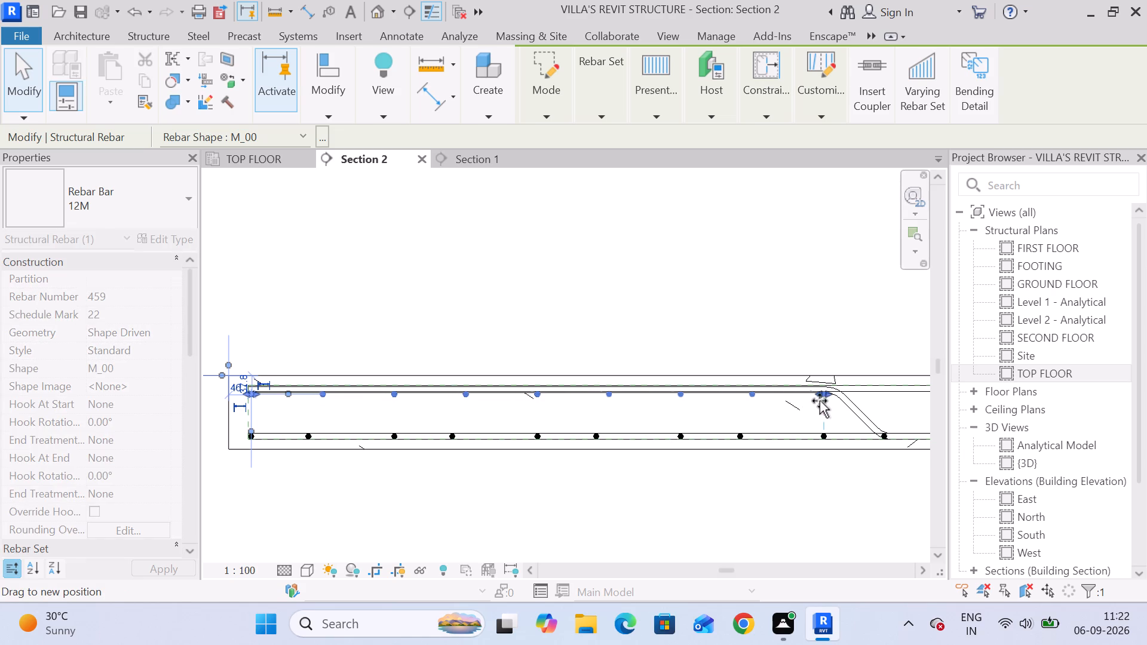
drag(820, 401, 822, 401)
At the slab's opposite end, near the TOP FLOOR level marker, stretch the transverse 12M top bar set to the start of the bend.
middle_drag(770, 500, 619, 483)
scroll(629, 479, down, 4)
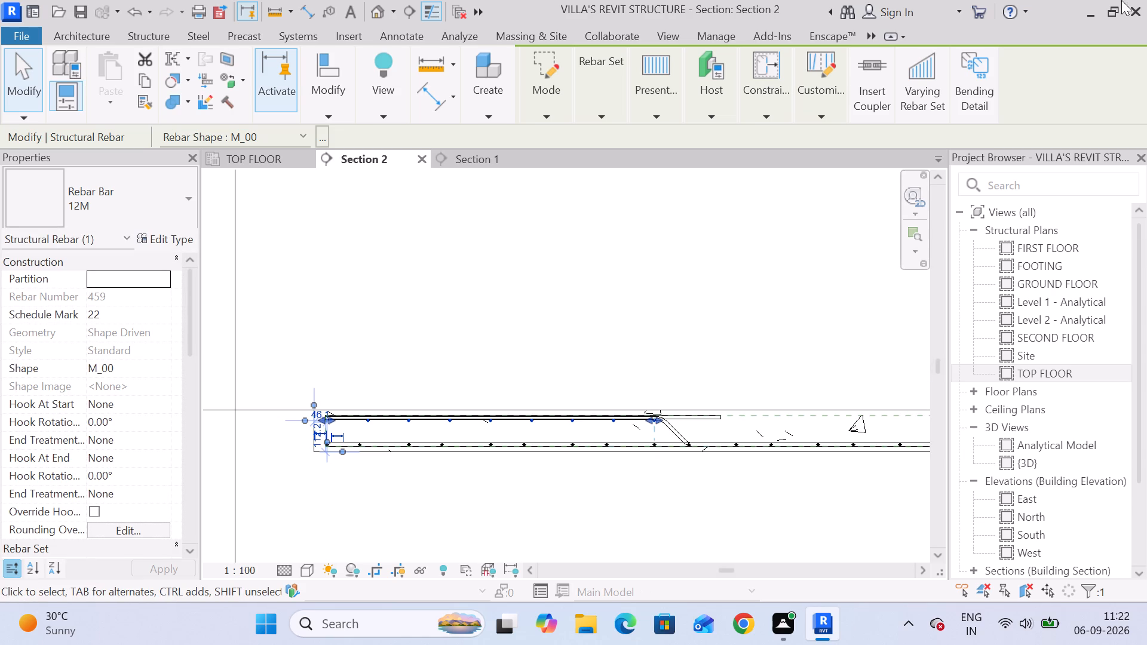
scroll(594, 447, down, 5)
middle_drag(777, 440, 301, 417)
scroll(666, 393, up, 3)
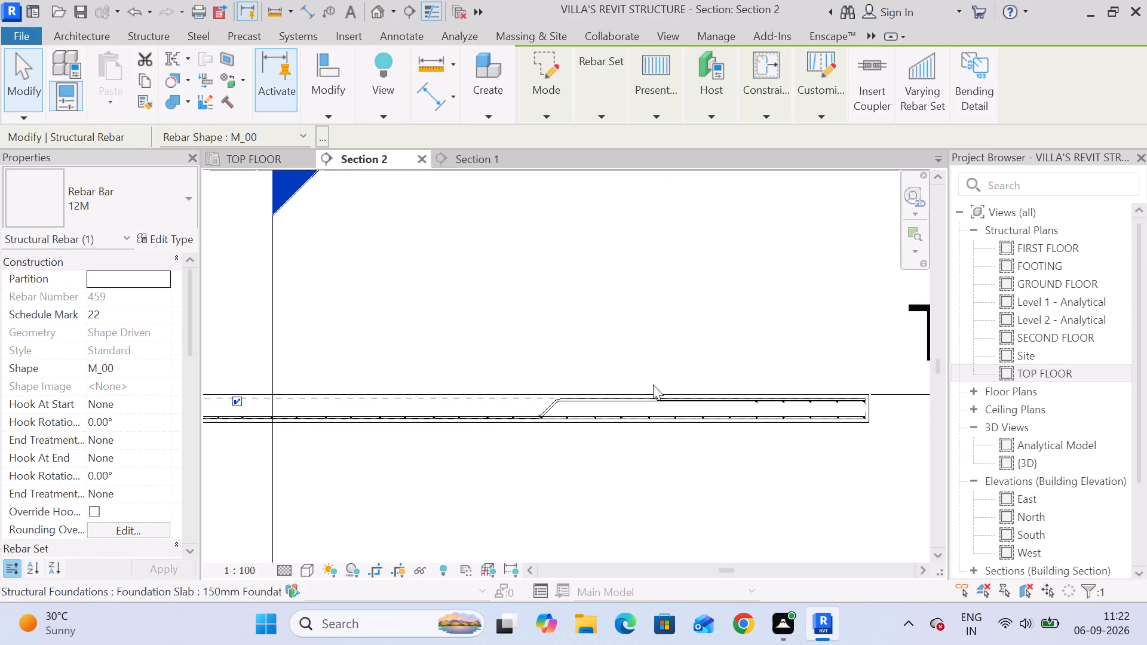
scroll(653, 385, up, 7)
middle_drag(741, 446, 555, 351)
scroll(576, 356, down, 5)
scroll(670, 317, up, 4)
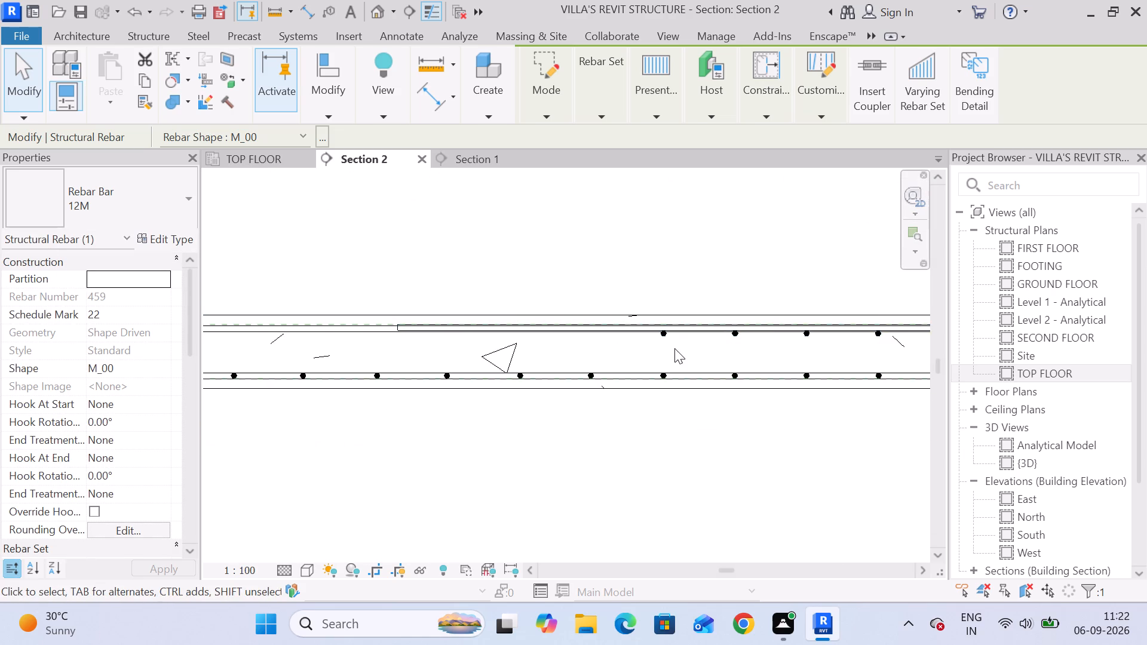
scroll(660, 339, up, 10)
click(673, 327)
scroll(674, 328, down, 3)
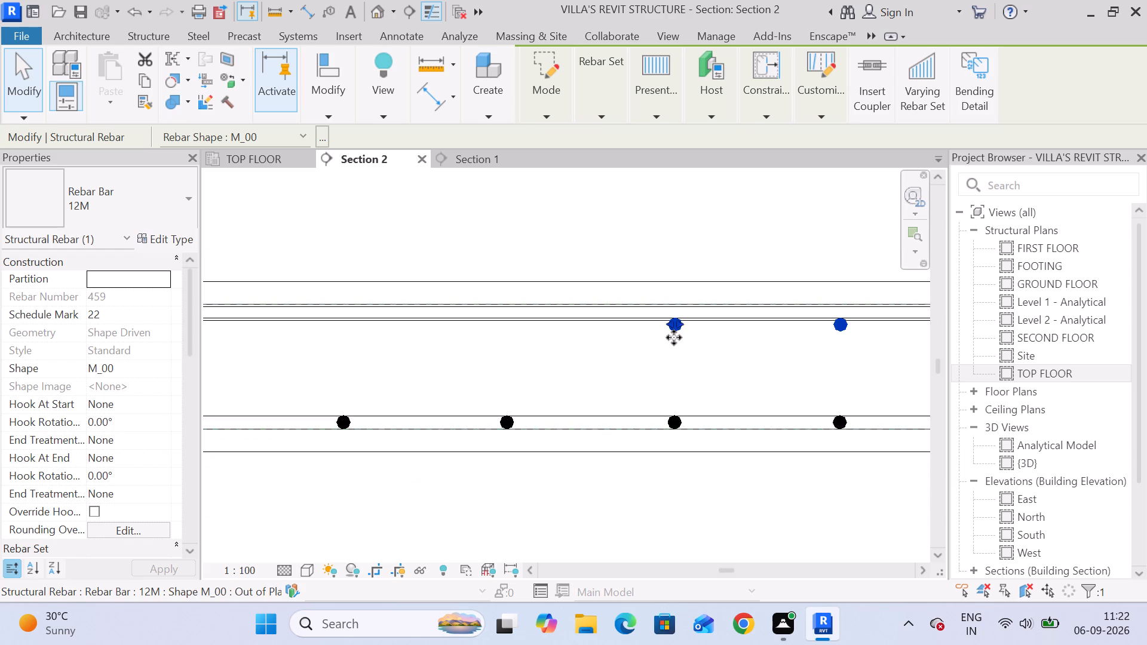
scroll(674, 337, down, 7)
middle_drag(582, 351, 763, 346)
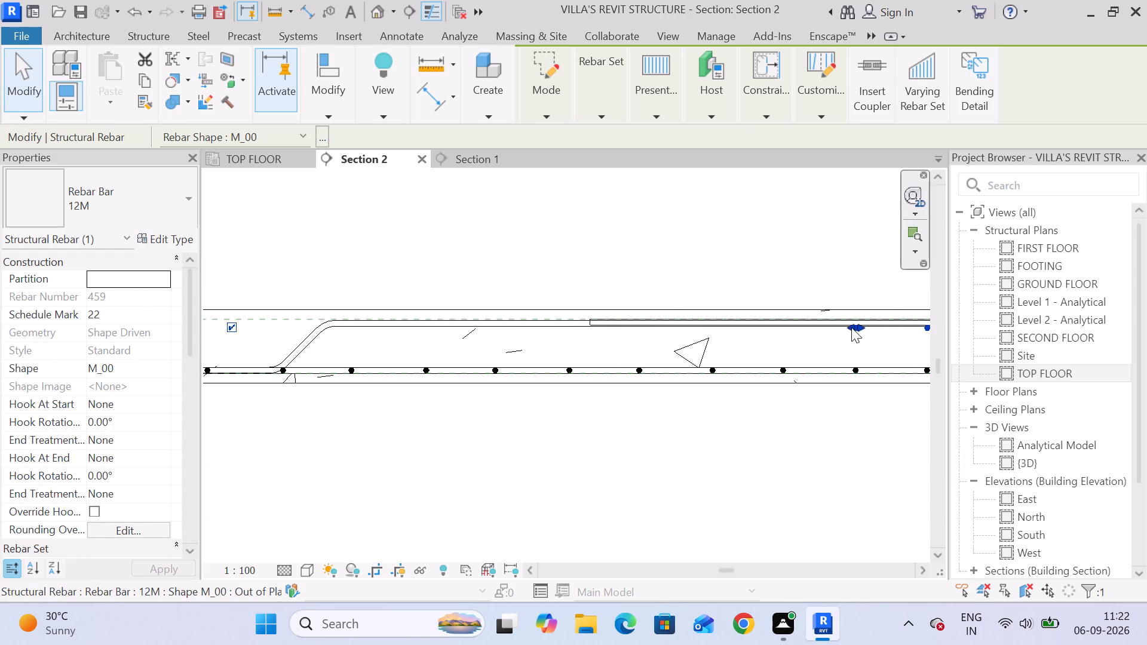
drag(849, 327, 326, 364)
click(714, 445)
Lengthen the straight 12M top bar at the level-marker end past the bend to B = 1850 mm.
scroll(615, 321, up, 2)
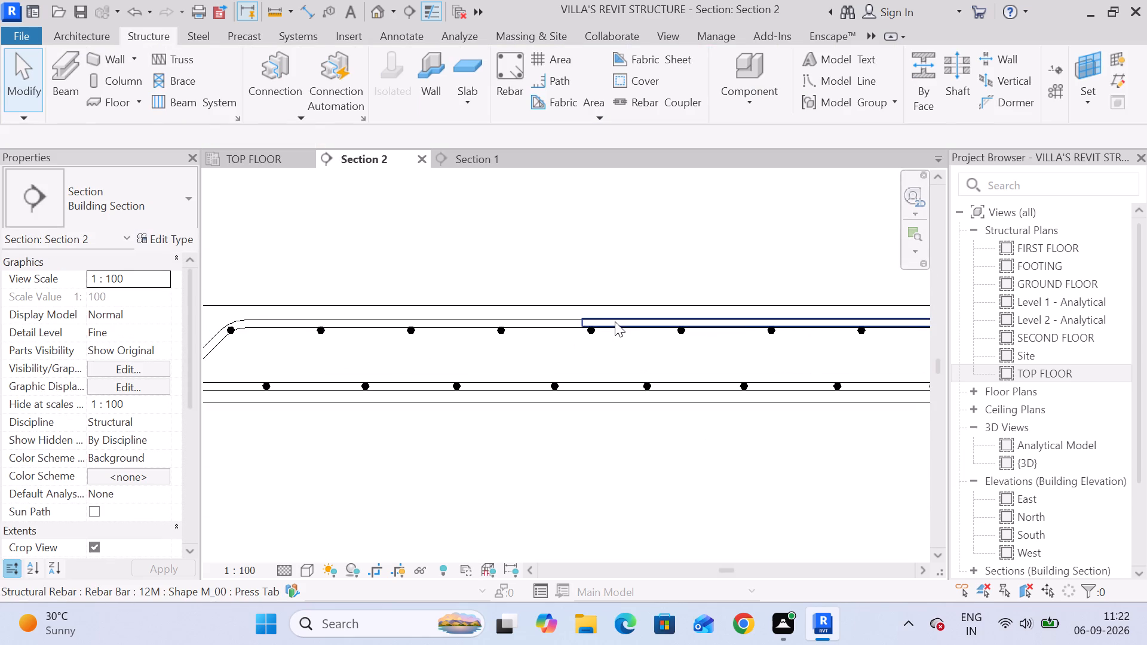
click(615, 321)
middle_drag(560, 334, 689, 342)
scroll(708, 340, down, 3)
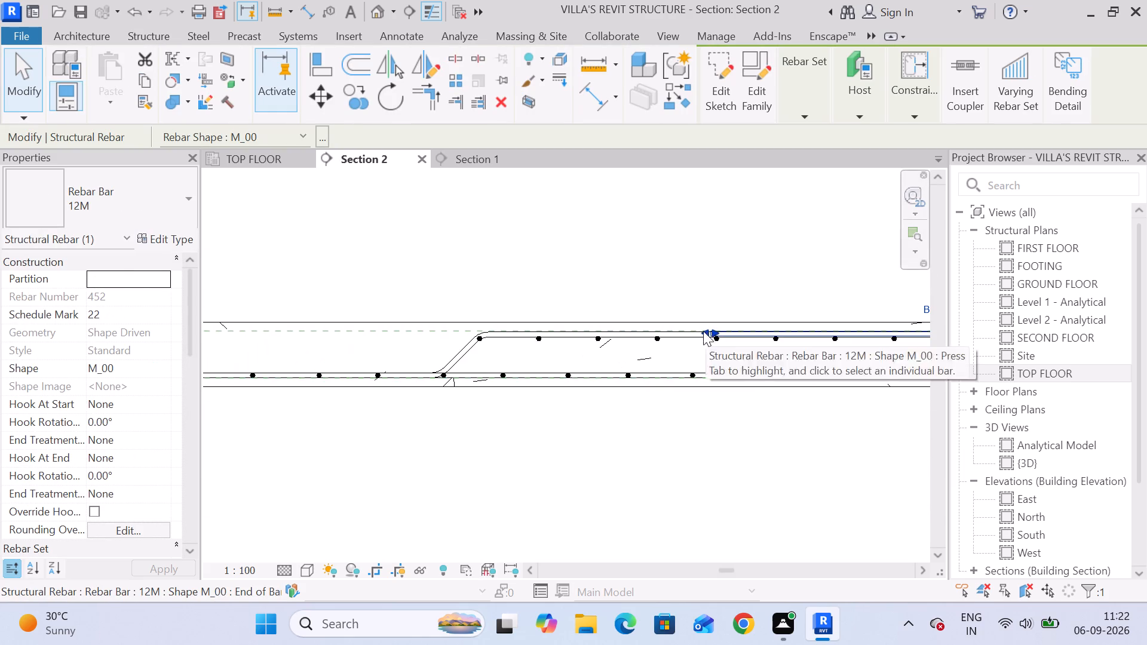
drag(702, 331, 404, 363)
scroll(444, 395, down, 5)
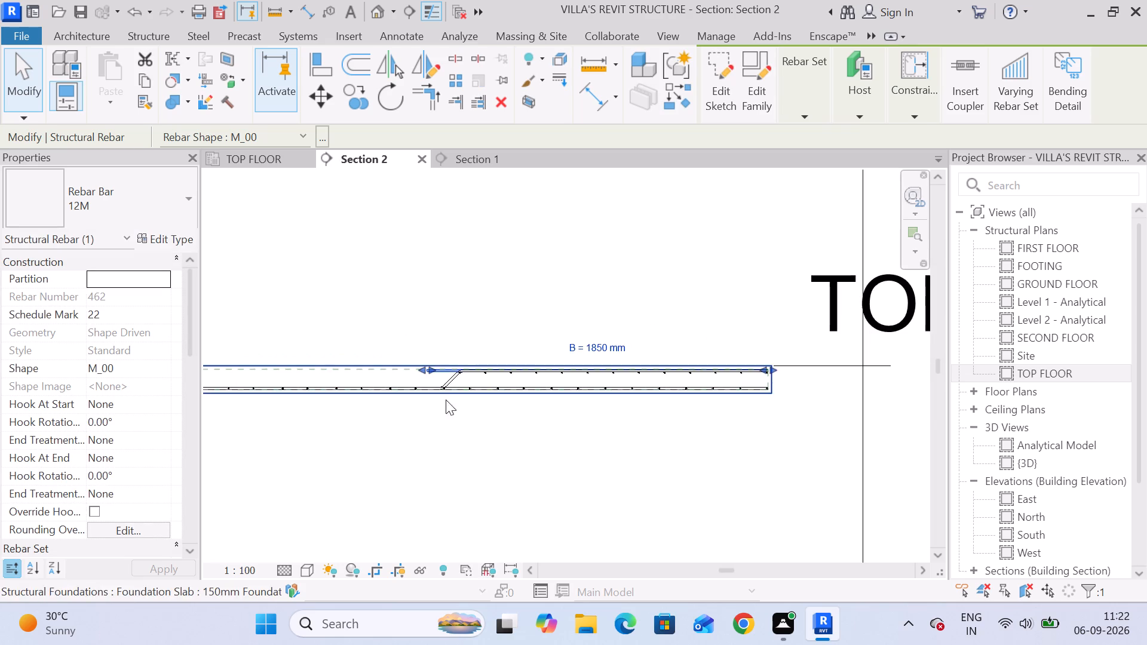
Examine the bar ends at the level-marker edge and the whole slab's rebar layout in Section 2.
scroll(446, 400, down, 6)
scroll(544, 386, up, 4)
scroll(657, 394, up, 5)
scroll(608, 389, up, 11)
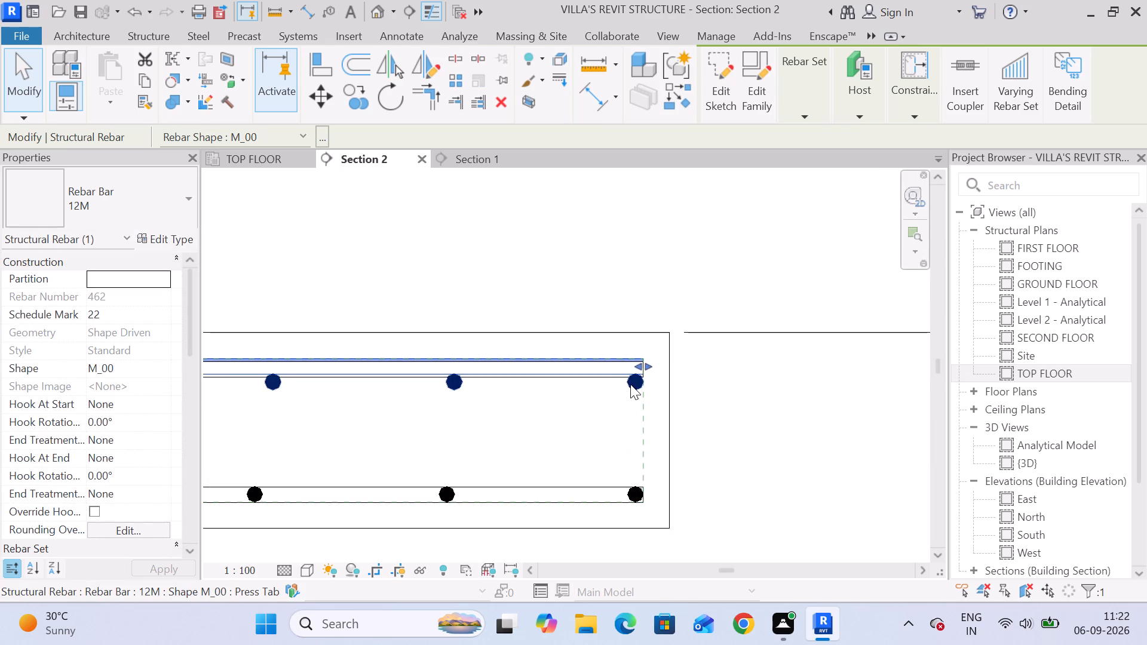
scroll(706, 390, down, 11)
scroll(582, 469, down, 7)
middle_drag(575, 469, 704, 408)
click(611, 438)
scroll(415, 462, down, 5)
middle_drag(431, 443, 686, 321)
scroll(680, 339, down, 2)
middle_drag(680, 339, 565, 355)
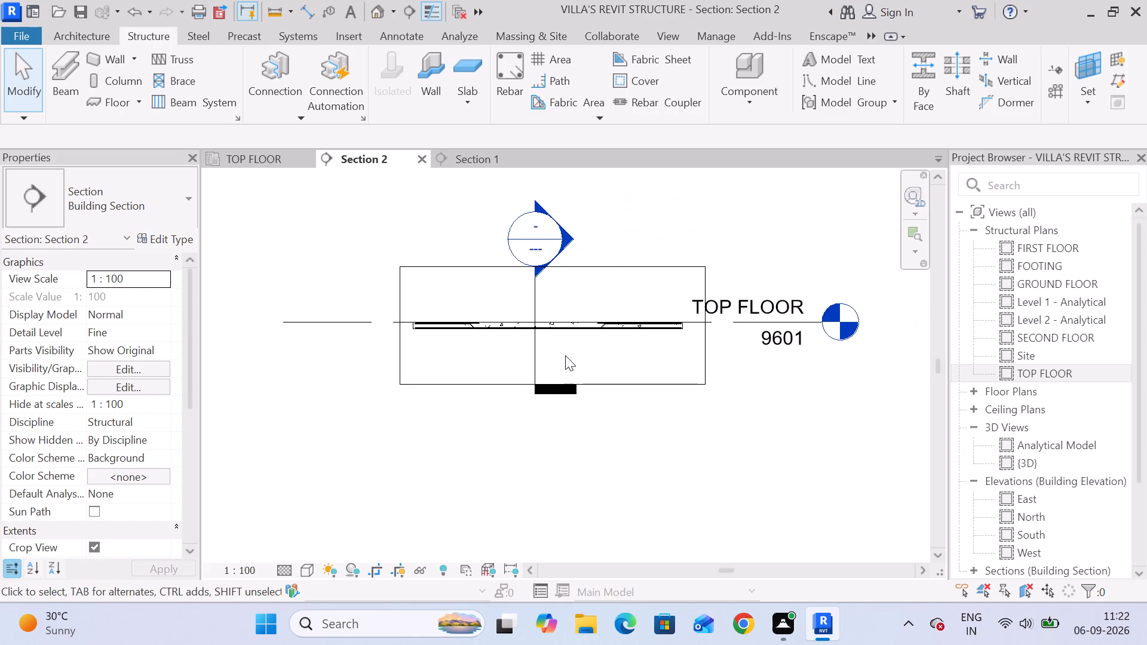
In Section 2, move the bent-up 12M bar's bend at the level-marker end toward the slab edge, shortening its top leg to about B = 1190 mm.
scroll(605, 325, up, 5)
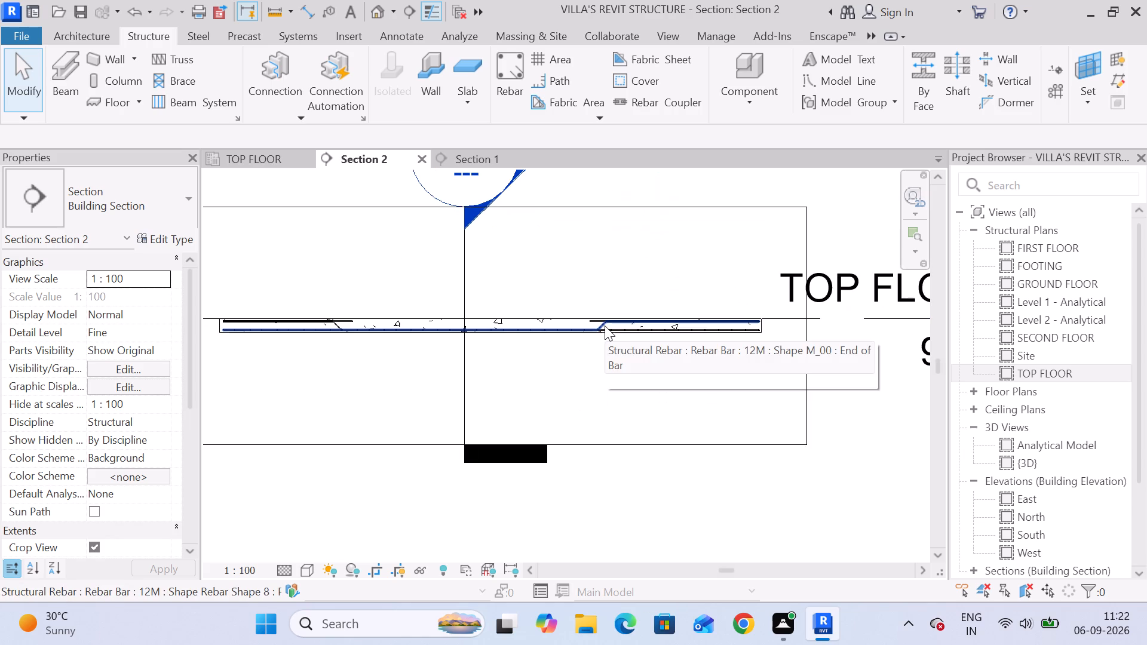
click(605, 325)
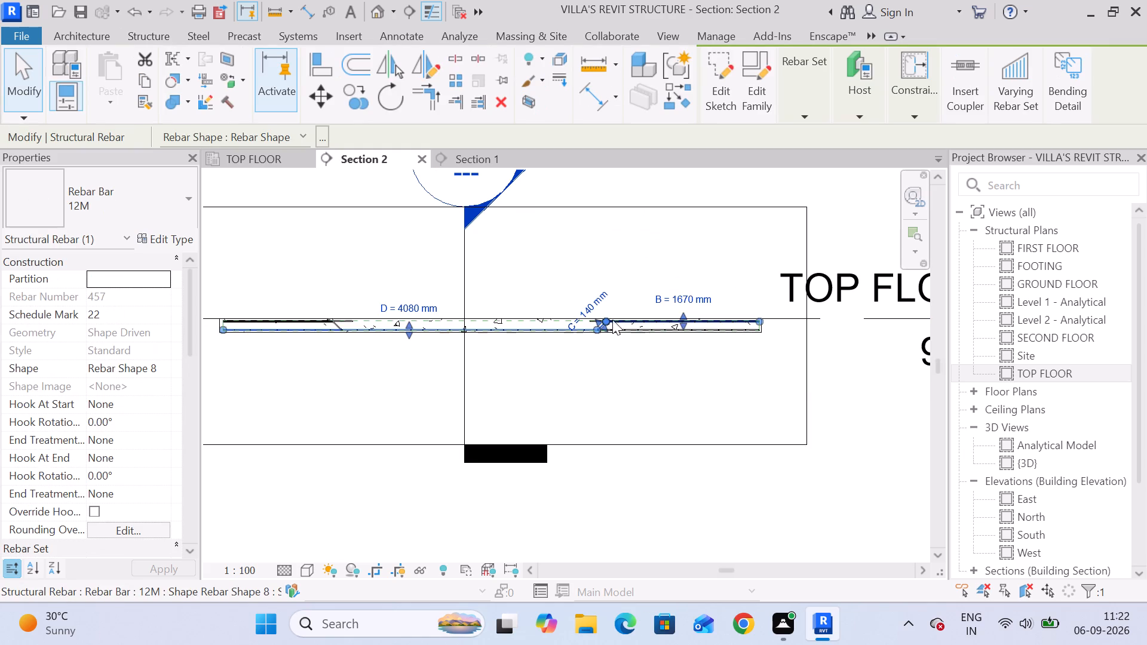
scroll(608, 322, up, 13)
middle_drag(657, 389, 427, 406)
scroll(437, 407, down, 3)
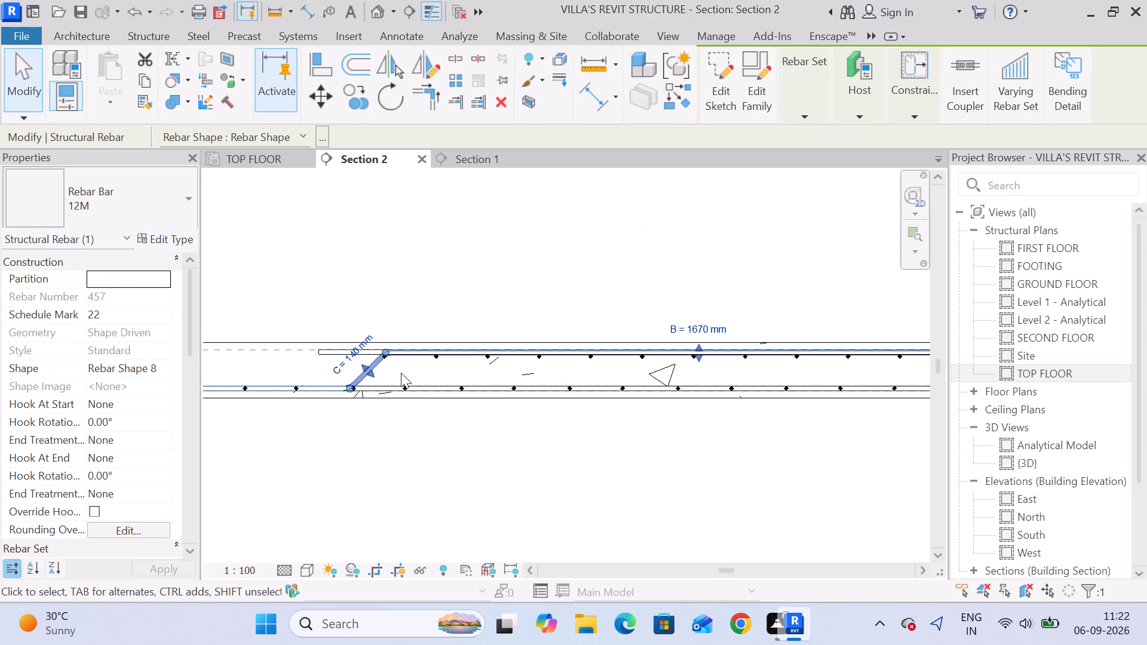
drag(367, 369, 486, 366)
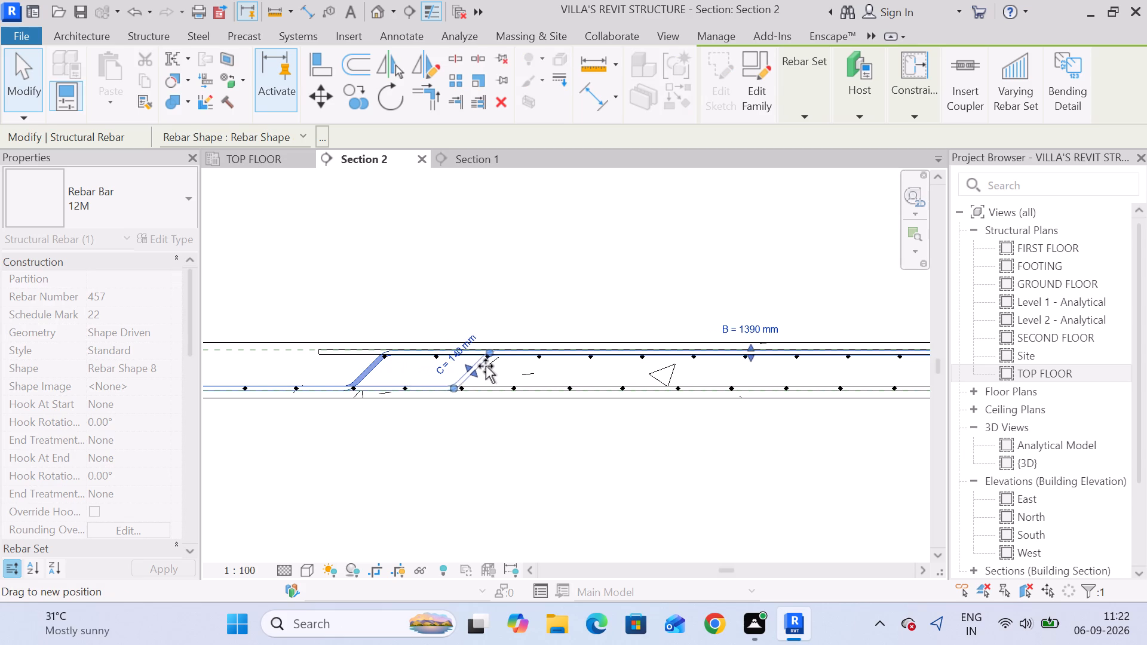
drag(486, 366, 512, 373)
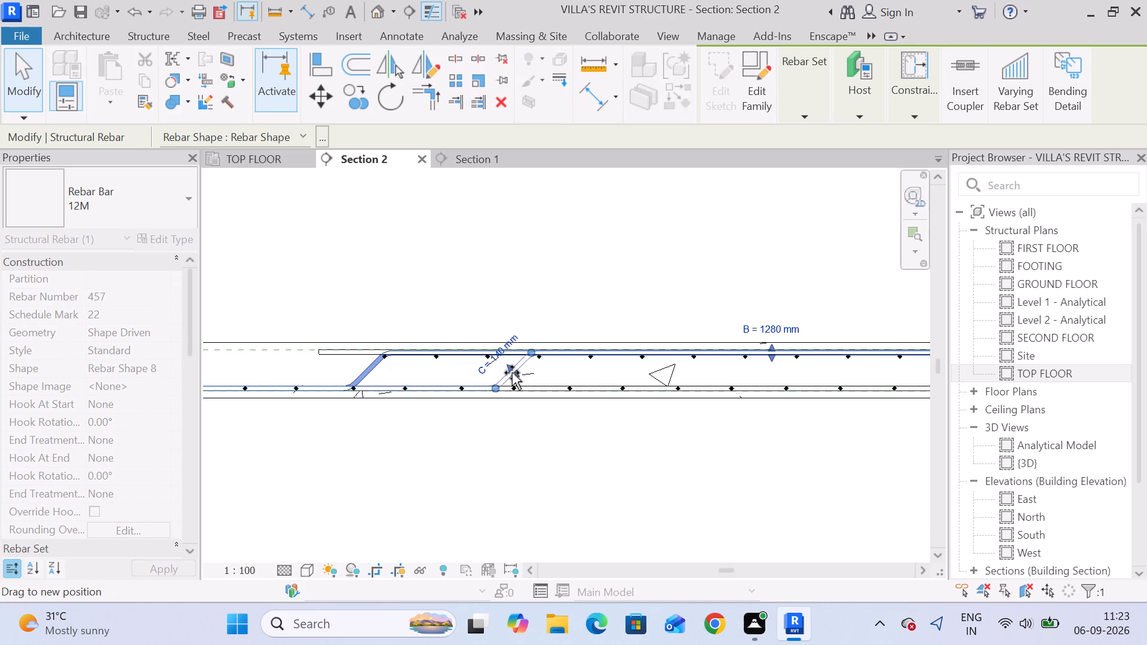
drag(512, 373, 542, 376)
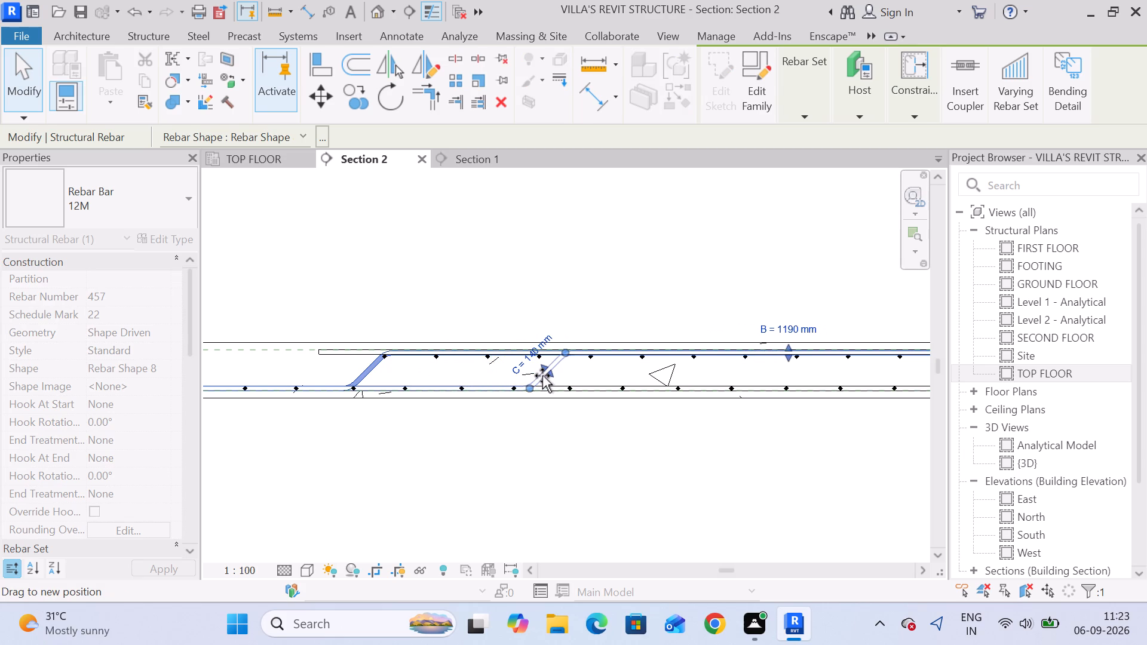
drag(542, 376, 539, 376)
click(503, 441)
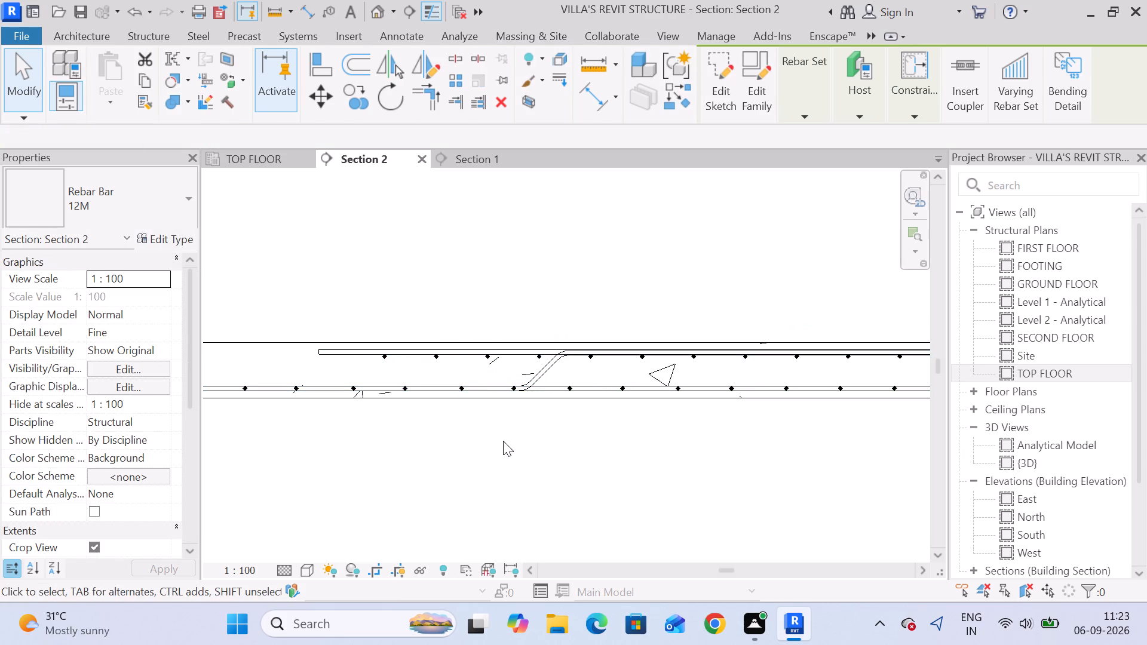
Pull the transverse 12M top bar set at the level-marker end back to the start of the relocated bend.
click(497, 352)
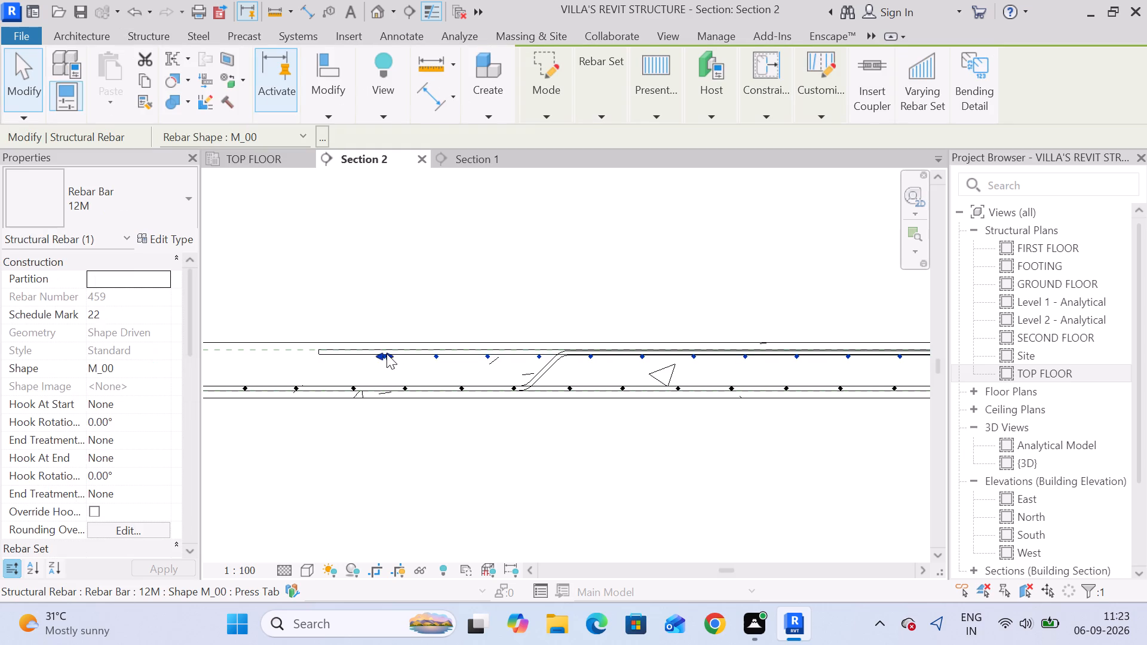
drag(387, 354, 565, 356)
click(525, 417)
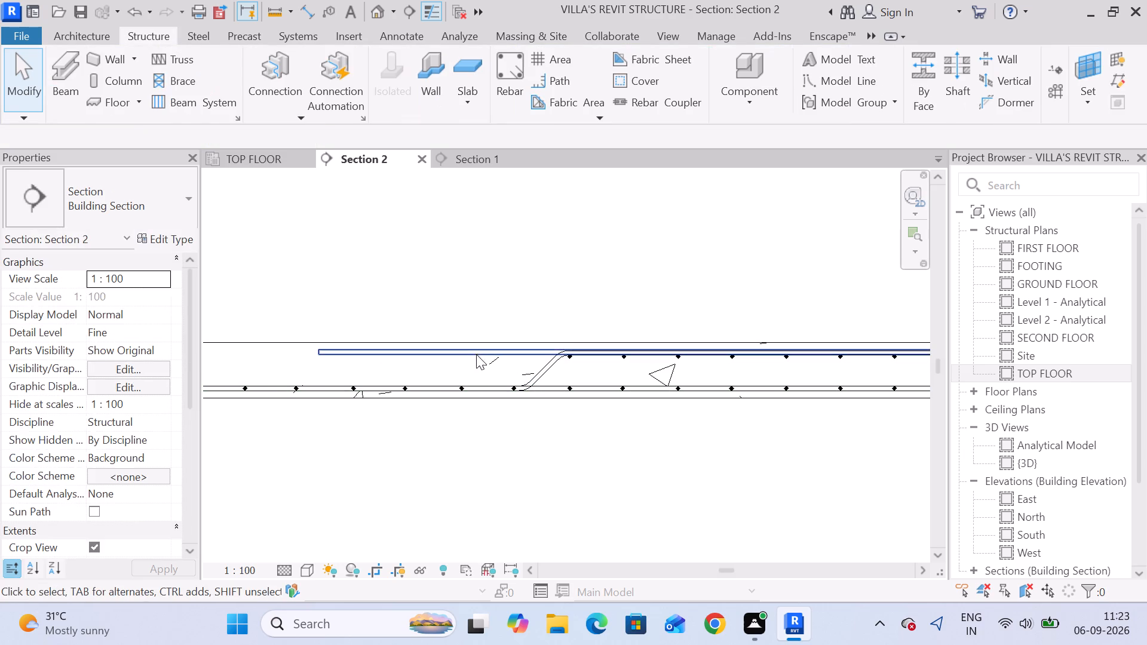
Shorten the straight 12M top bar at the level-marker end to B = 1380 mm, ending just past the bend.
click(469, 345)
drag(323, 352, 420, 352)
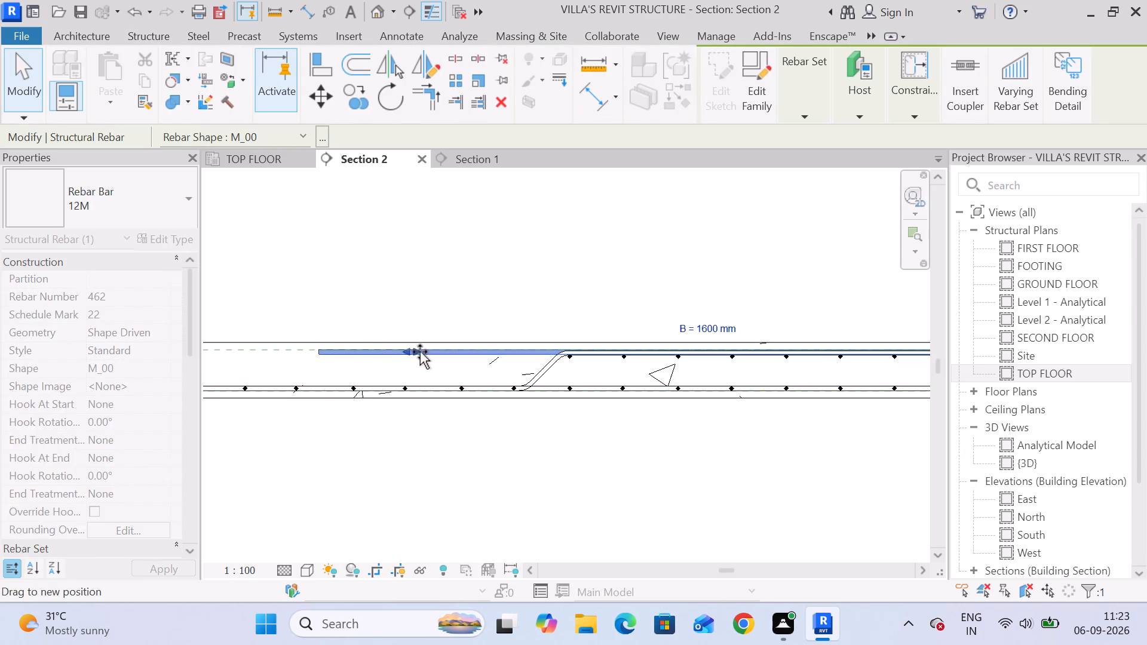
drag(420, 352, 492, 357)
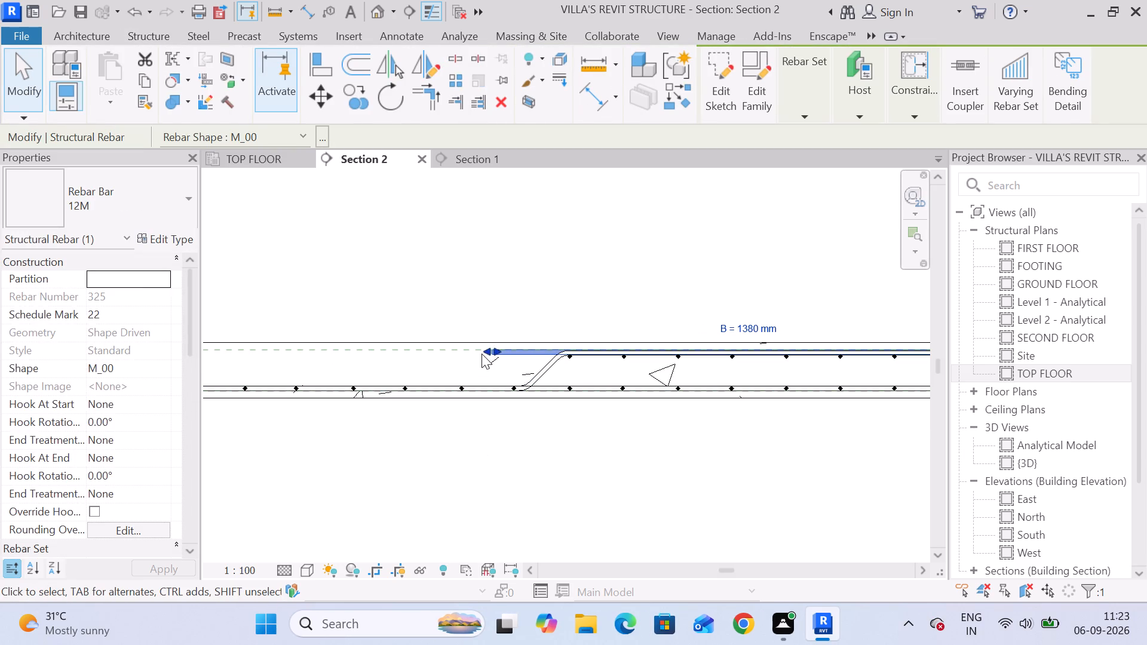
scroll(468, 495, down, 6)
middle_drag(467, 481, 590, 354)
click(548, 390)
Examine the whole slab's rebar layout in Section 2 and the bar ends and bends in Section 1.
scroll(551, 390, down, 5)
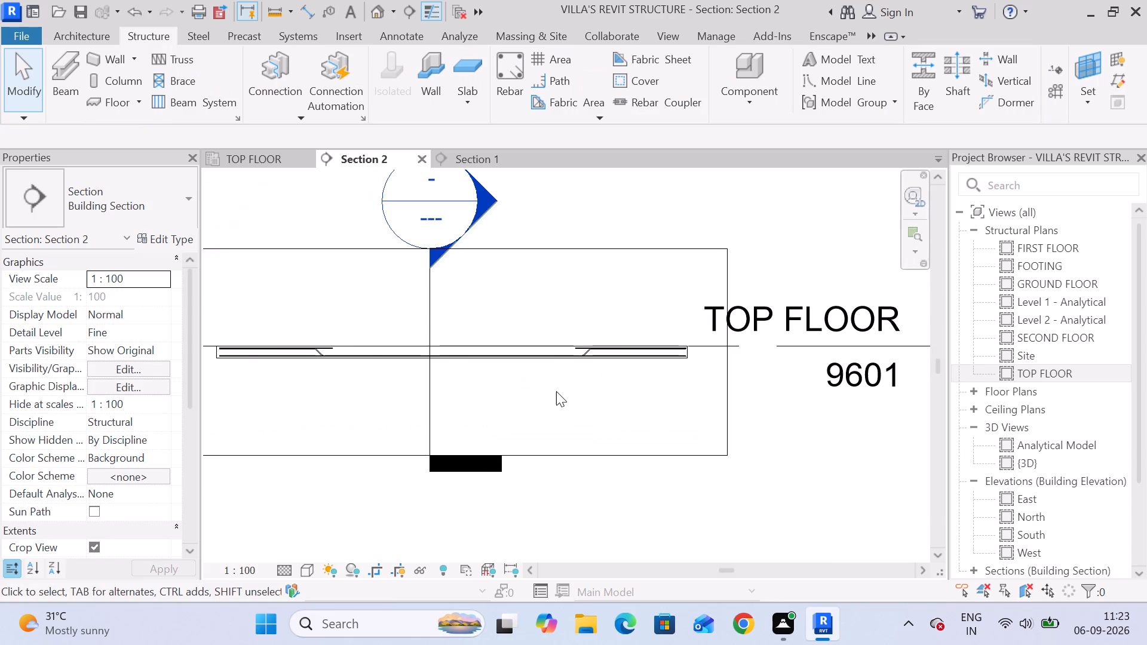
middle_drag(556, 391, 625, 351)
scroll(624, 348, down, 3)
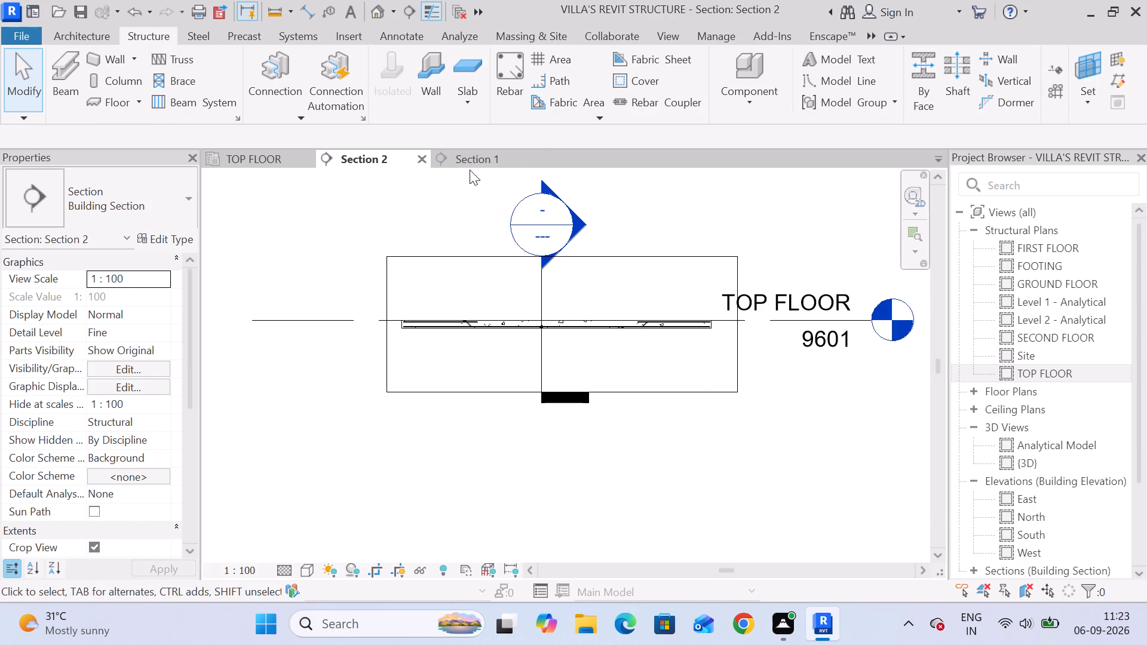
click(470, 170)
click(470, 162)
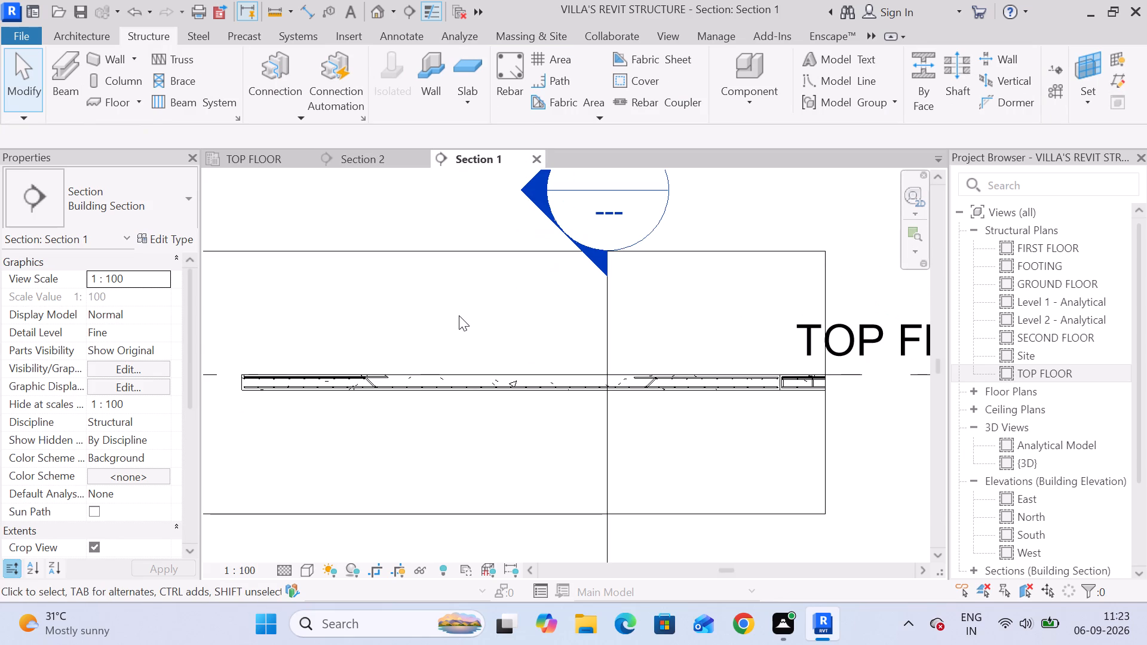
click(459, 315)
scroll(350, 379, up, 15)
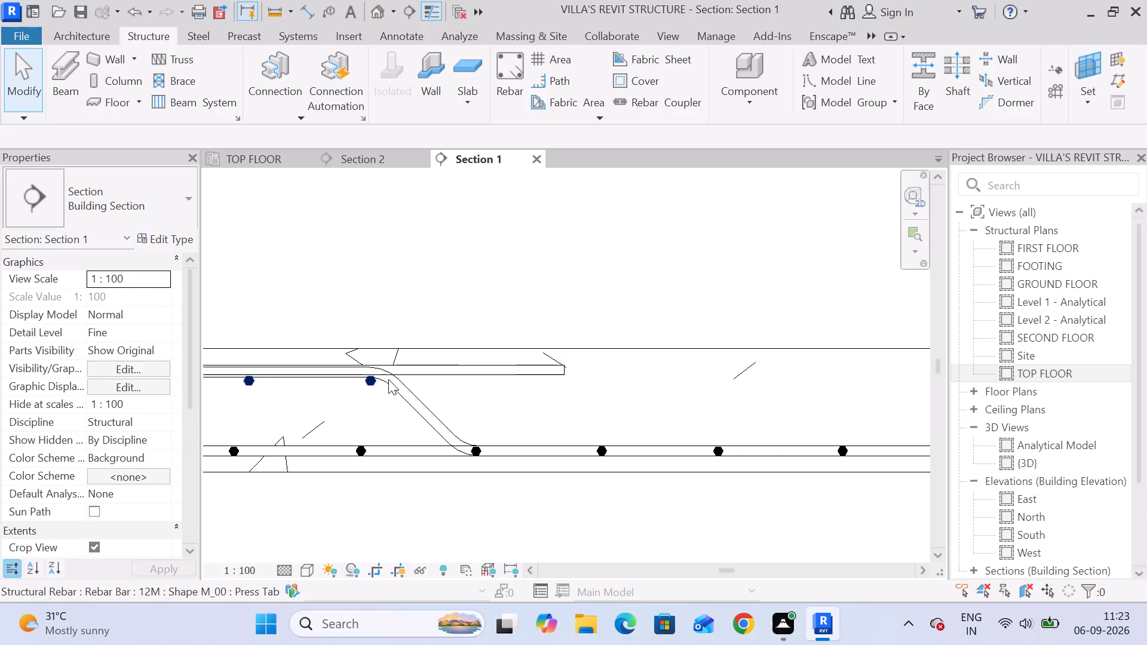
scroll(388, 379, down, 19)
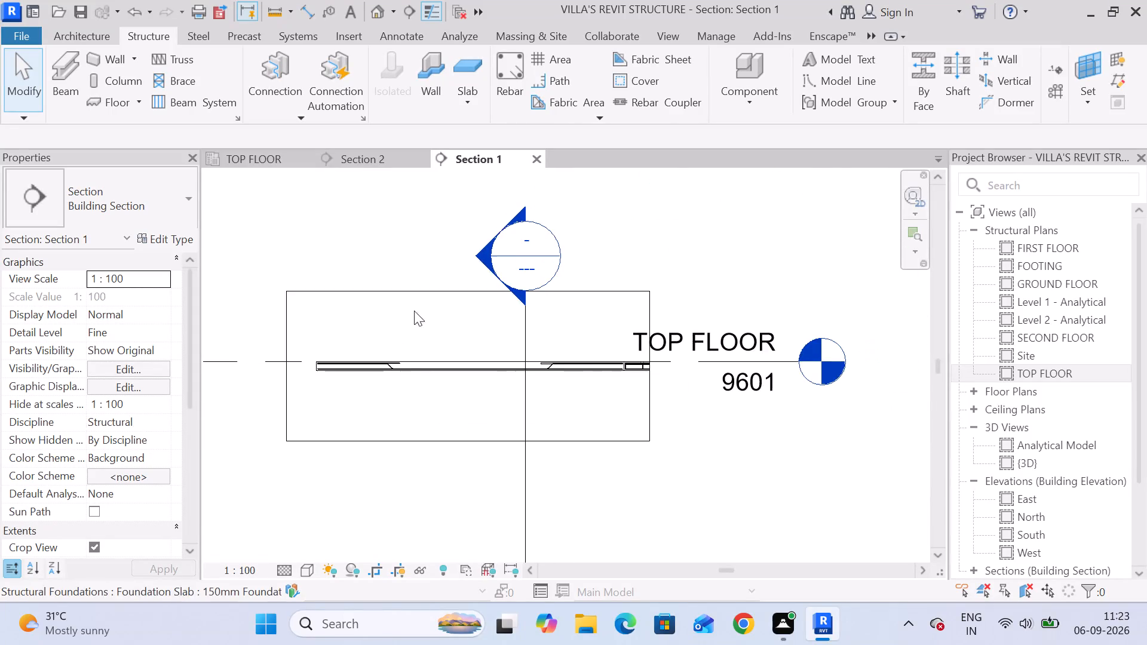
middle_drag(416, 308, 513, 271)
In the TOP FLOOR plan, shift the first bar of the upper slab's vertical bent-up 12M set inward from the left edge to the adjacent straight bar.
click(240, 159)
scroll(341, 253, down, 1)
scroll(489, 271, up, 7)
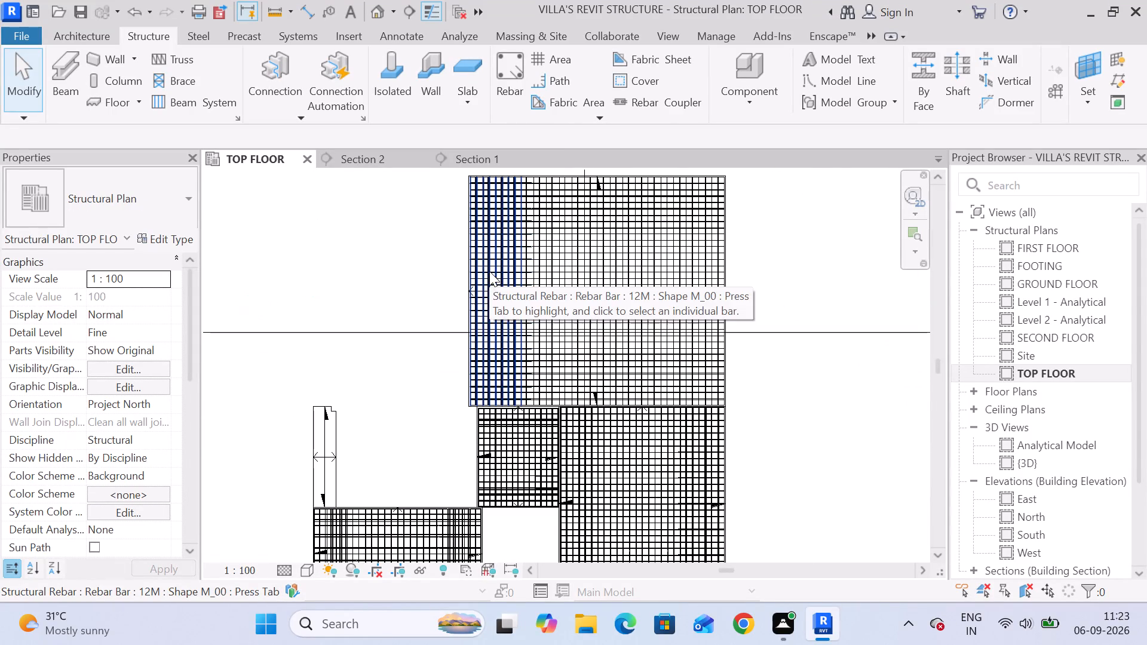
scroll(692, 288, up, 4)
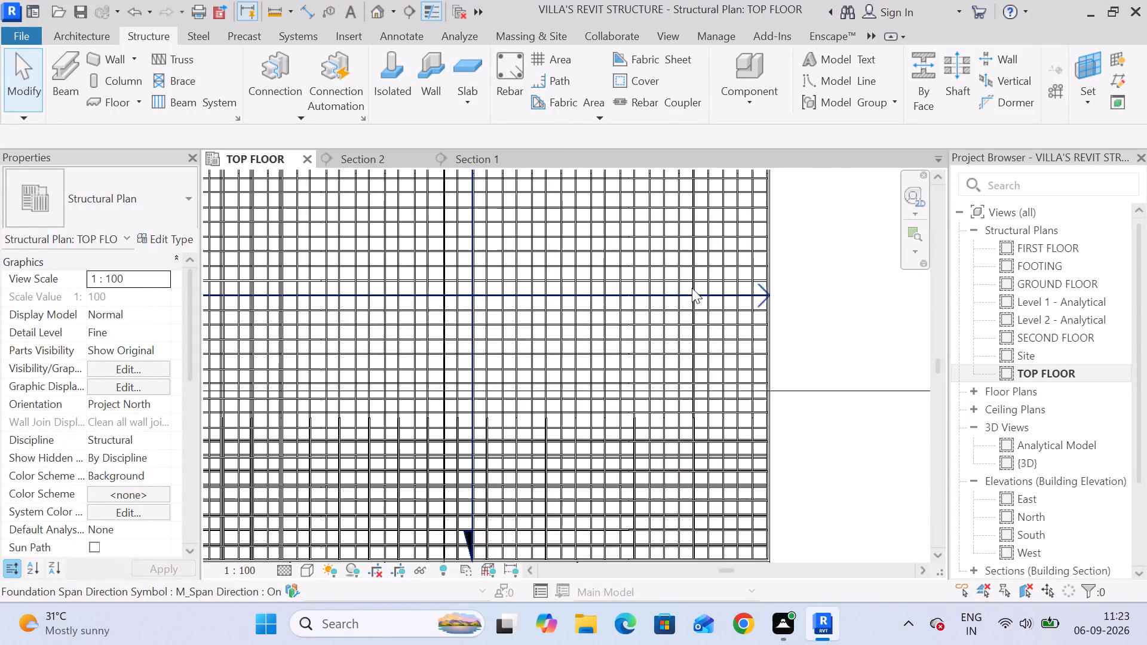
scroll(692, 288, up, 7)
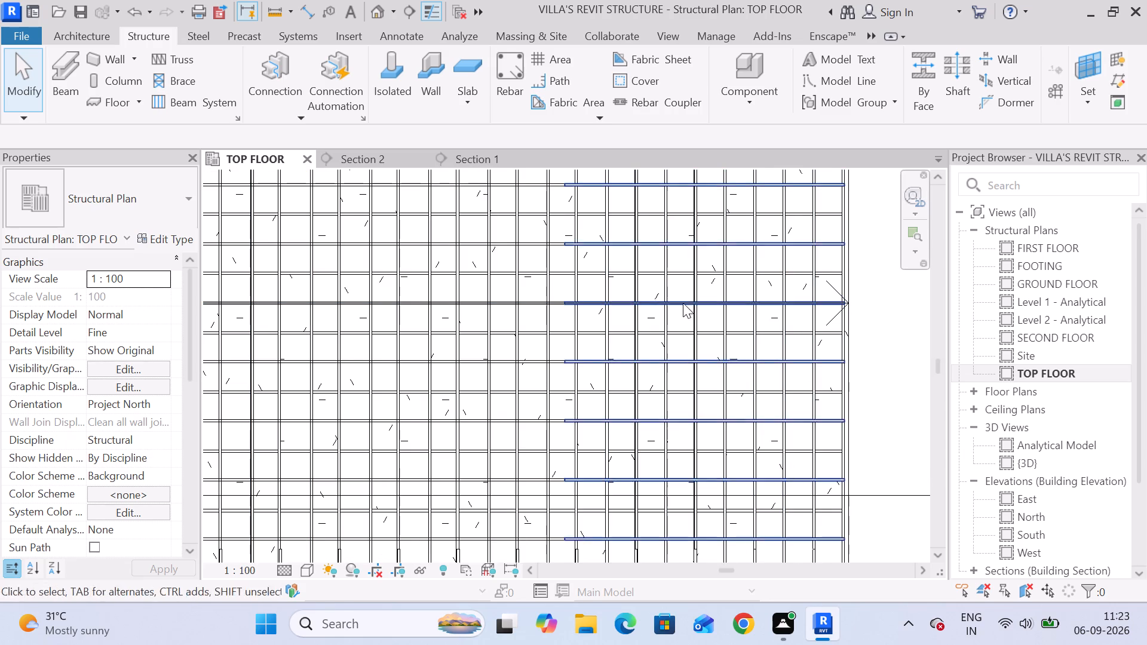
scroll(594, 361, down, 3)
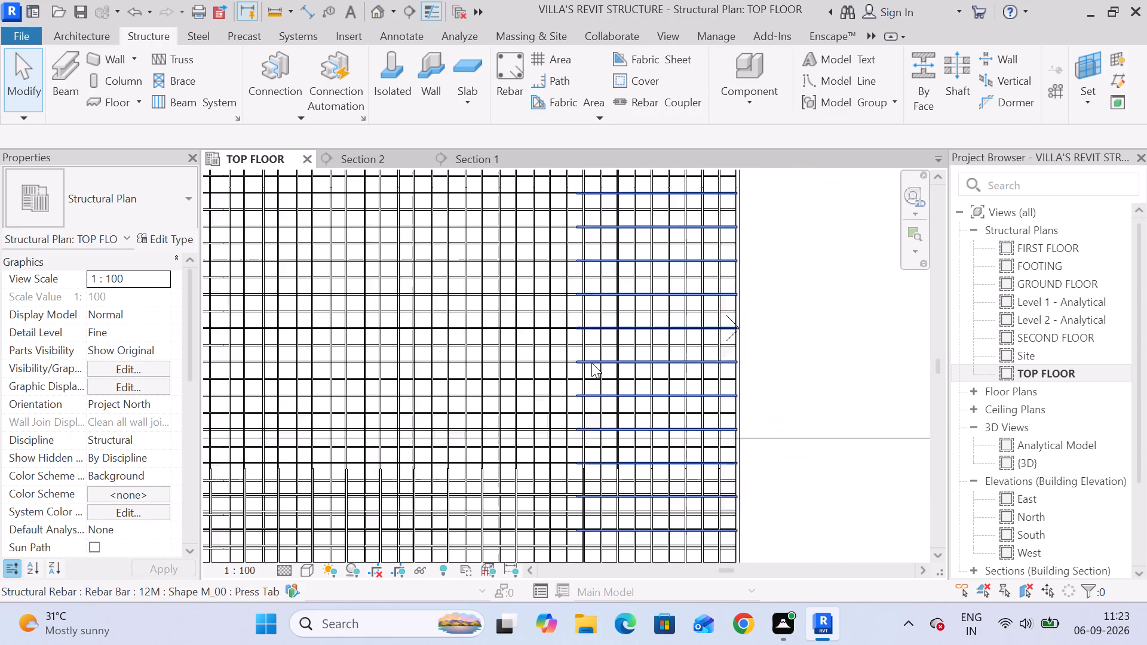
scroll(591, 363, down, 2)
middle_drag(292, 360, 502, 327)
scroll(431, 367, up, 2)
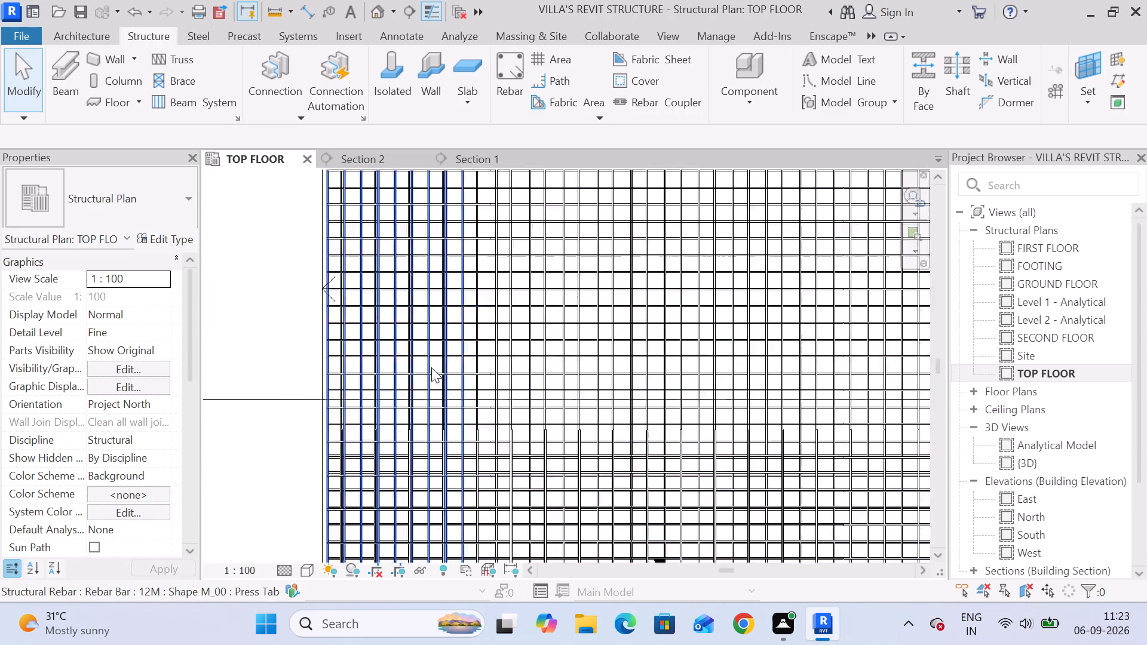
scroll(431, 367, up, 2)
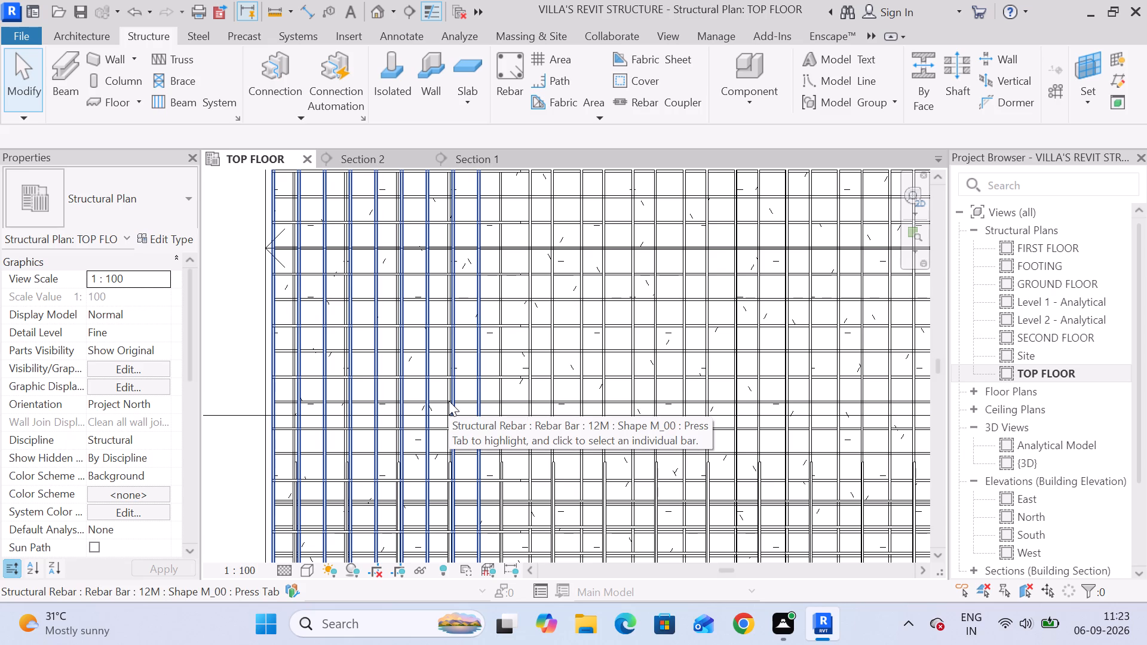
click(442, 397)
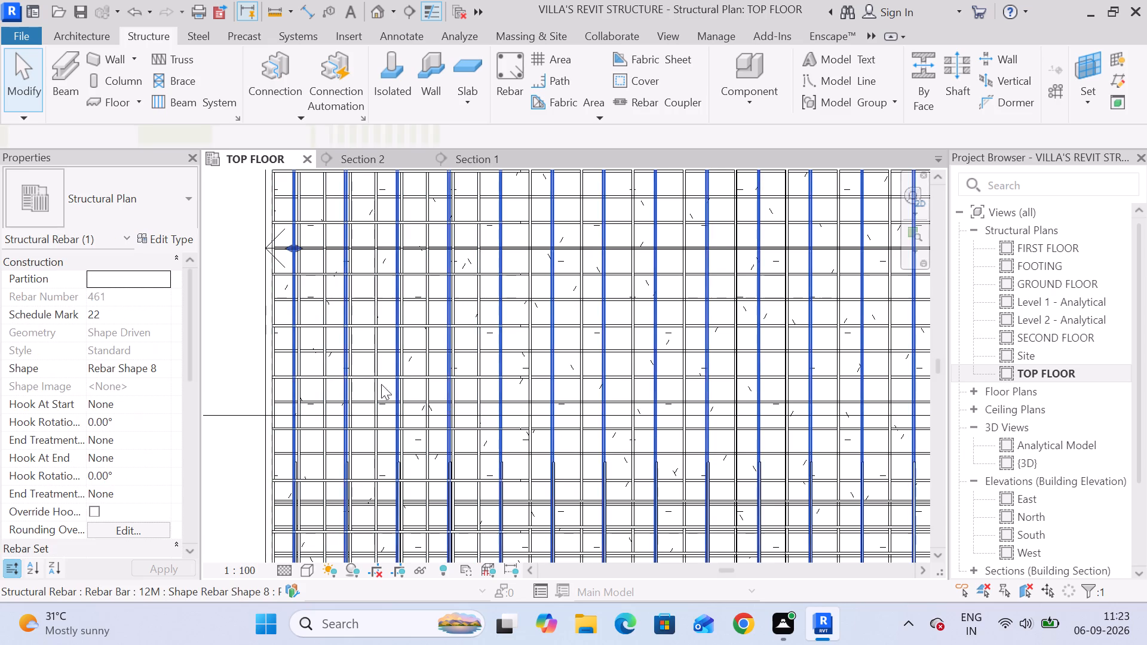
scroll(282, 254, up, 10)
drag(293, 231, 303, 231)
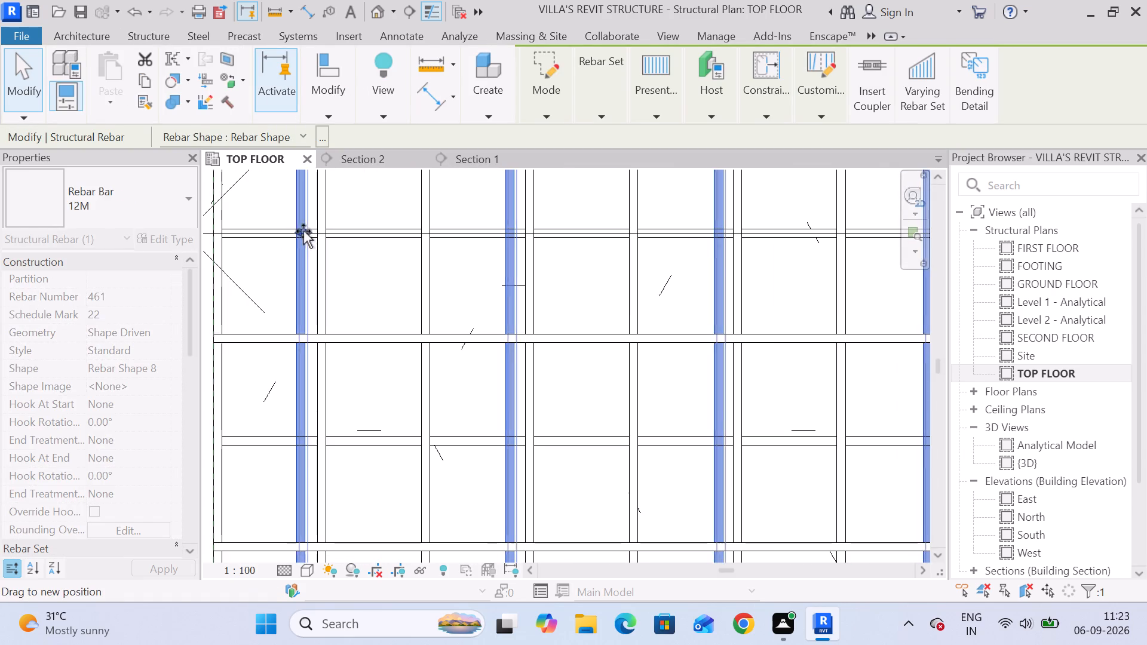
drag(303, 231, 318, 231)
scroll(334, 255, down, 12)
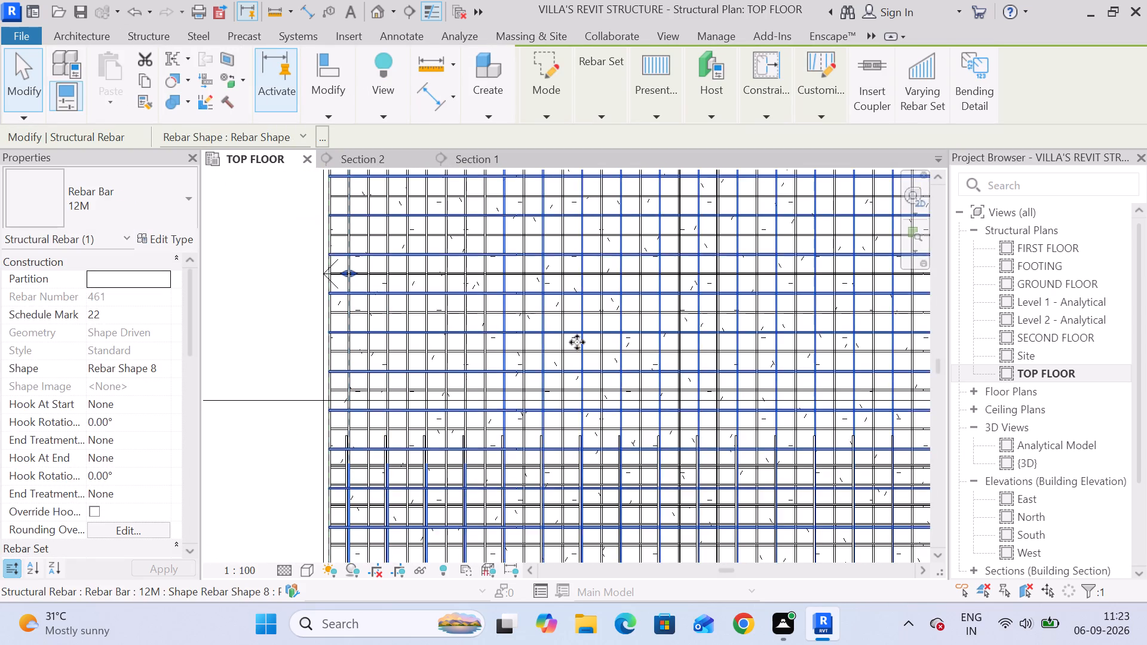
middle_drag(593, 346, 478, 302)
scroll(563, 326, down, 4)
middle_drag(658, 337, 587, 396)
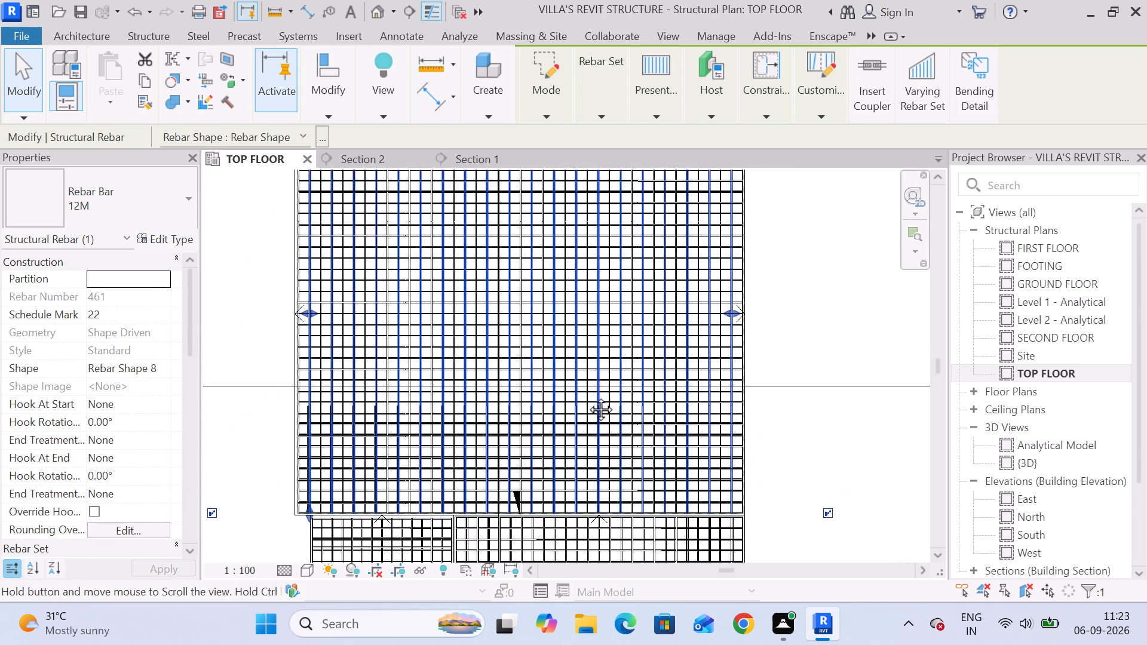
middle_drag(587, 396, 579, 475)
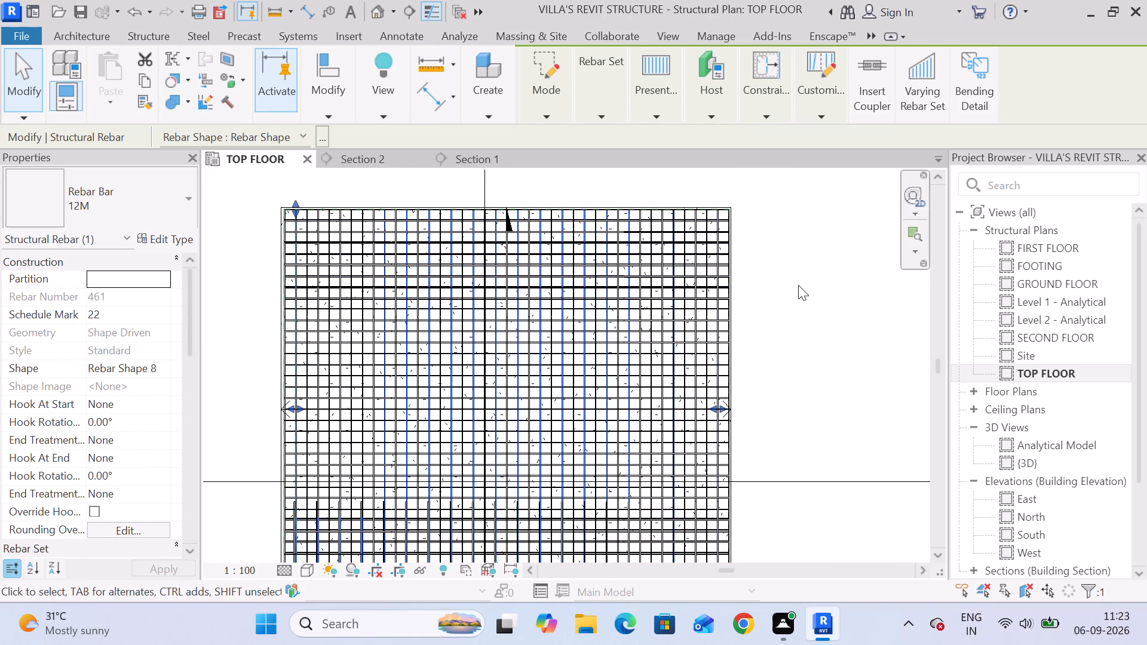
click(798, 285)
Shift the first bar of the upper slab's horizontal bent-up 12M set inward from the top edge to line up with the adjacent straight bar.
scroll(617, 246, up, 7)
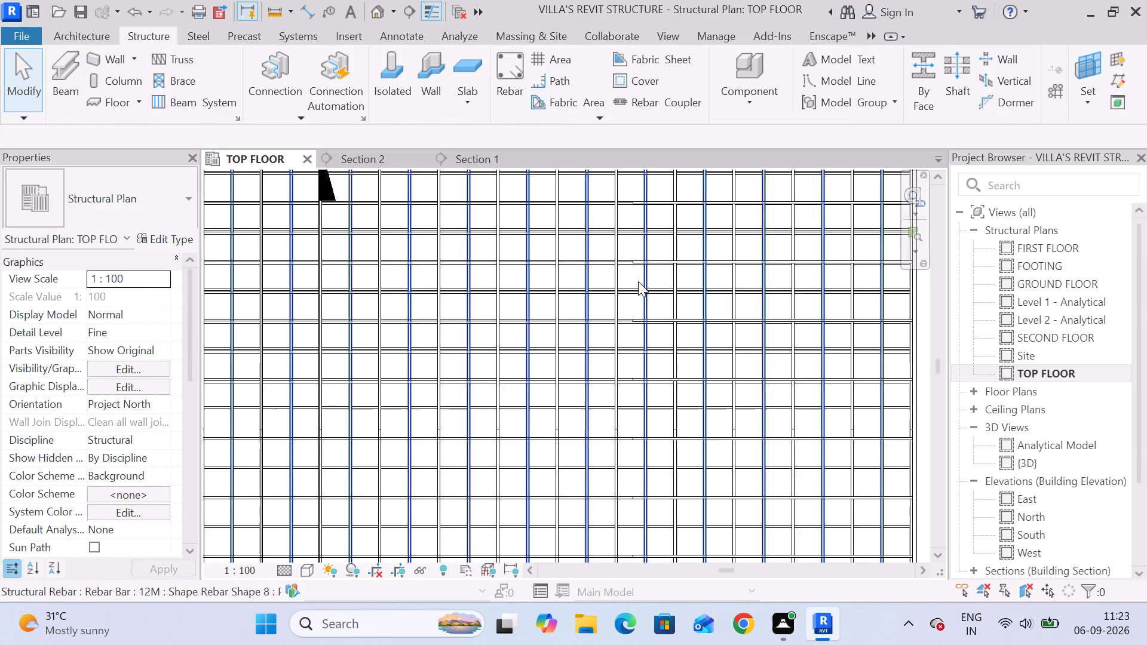
middle_drag(638, 287, 652, 408)
scroll(593, 308, up, 4)
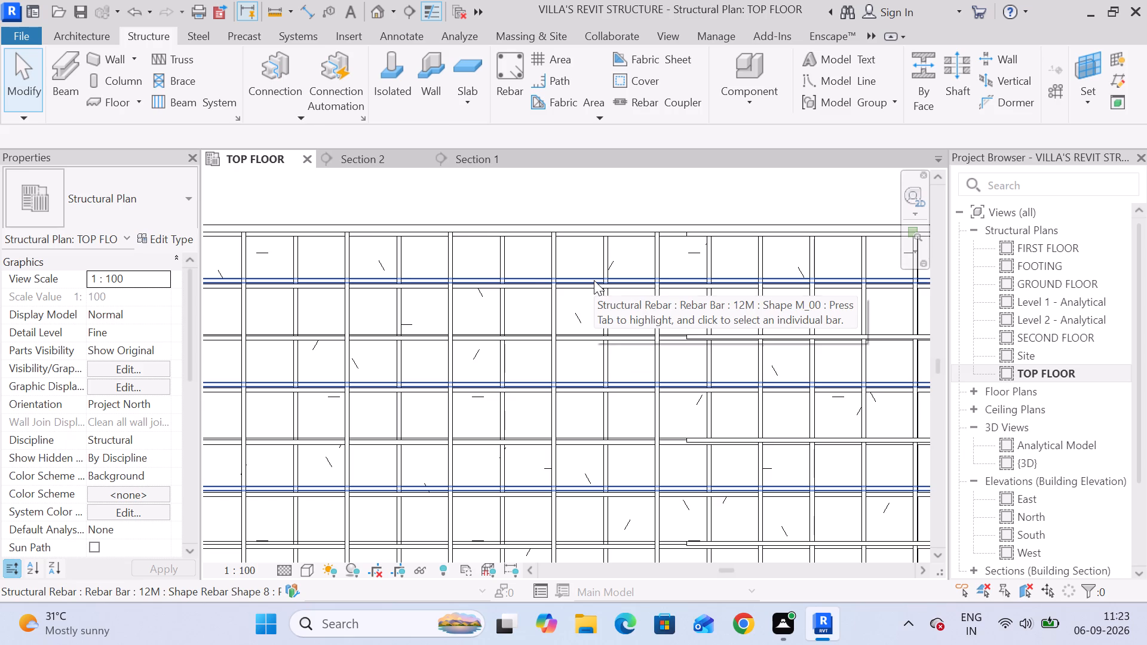
click(594, 280)
scroll(596, 284, down, 5)
scroll(596, 293, up, 5)
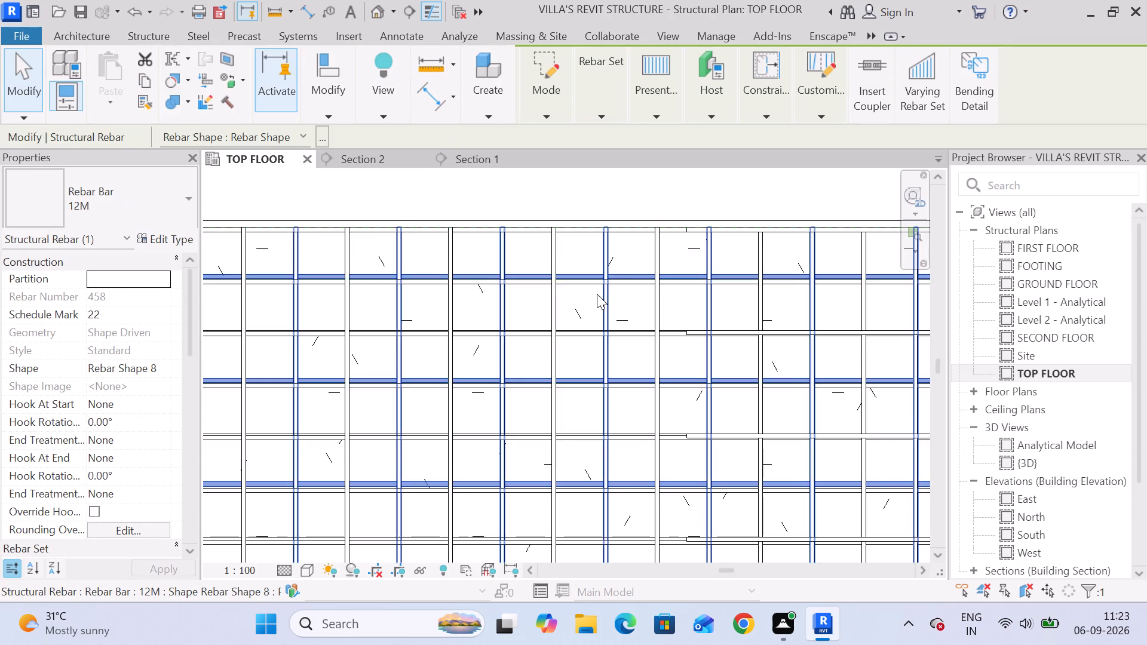
scroll(597, 294, down, 5)
scroll(379, 294, up, 7)
drag(360, 269, 359, 273)
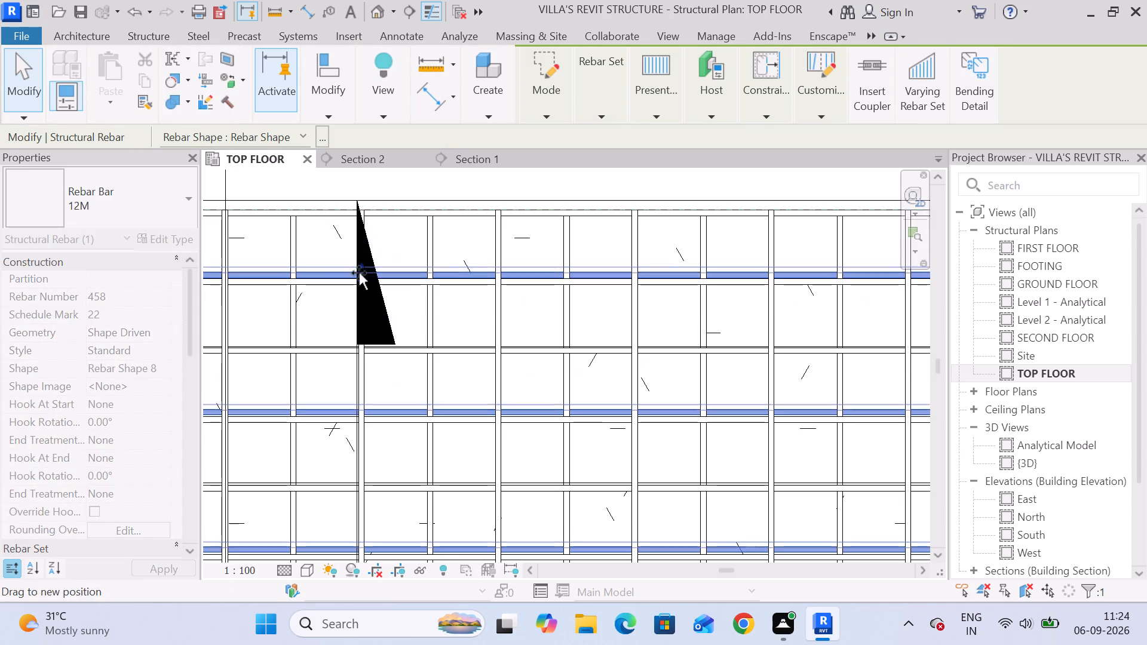
drag(359, 273, 359, 281)
scroll(403, 303, down, 5)
middle_drag(498, 356, 495, 290)
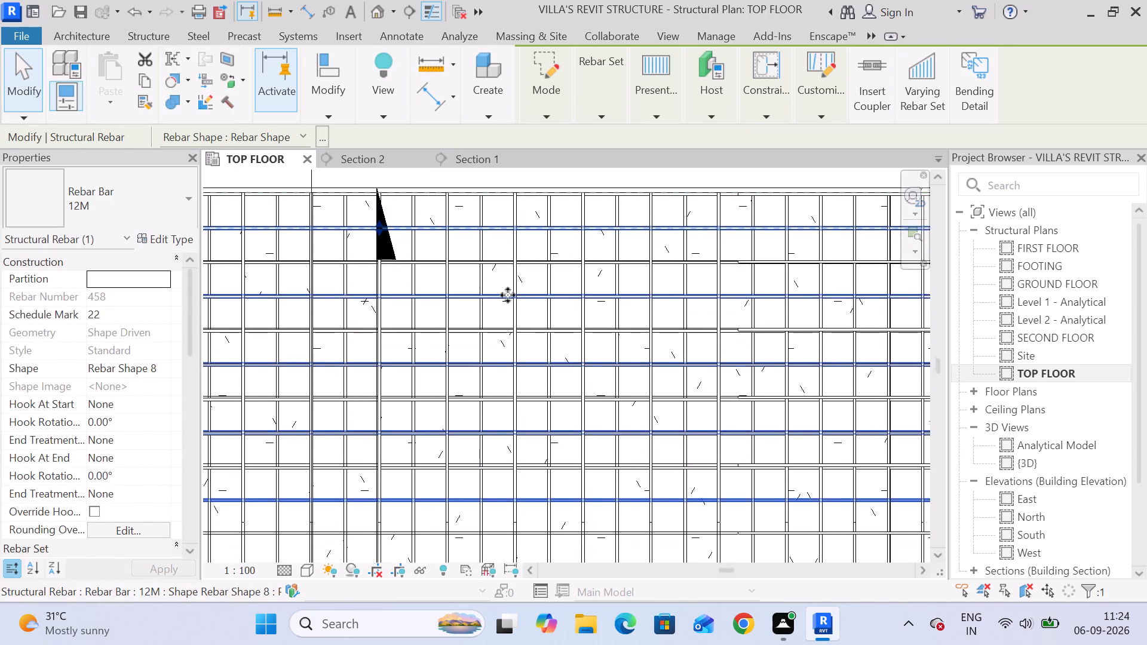
scroll(510, 298, down, 5)
scroll(651, 309, up, 8)
scroll(644, 323, down, 4)
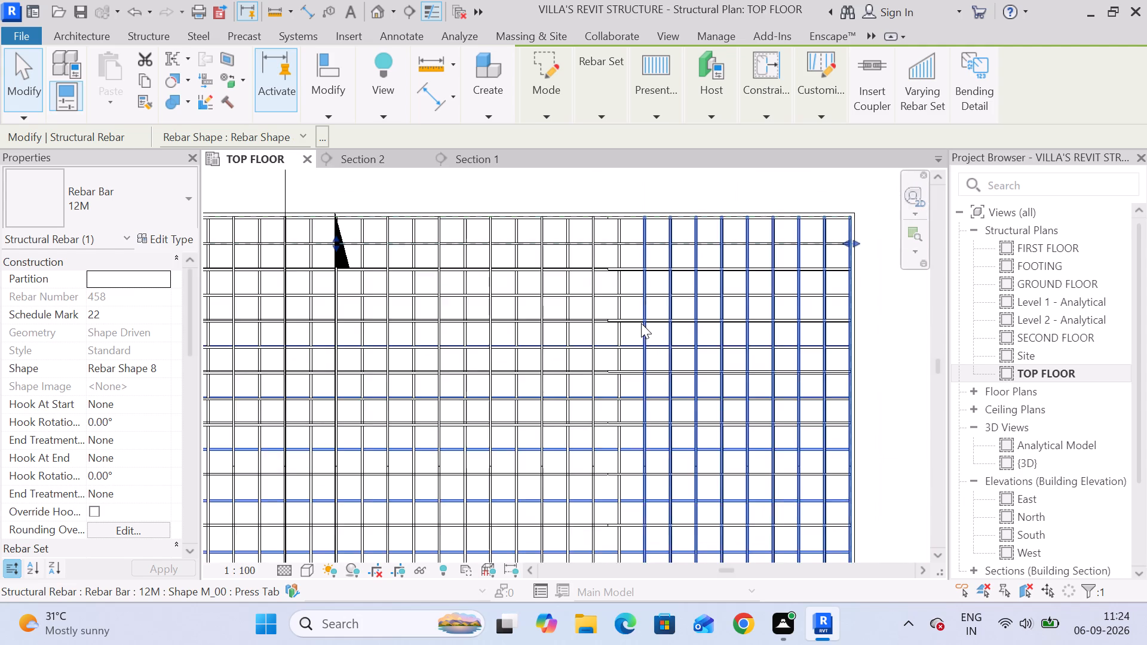
scroll(641, 323, down, 10)
middle_drag(665, 411, 629, 242)
click(793, 367)
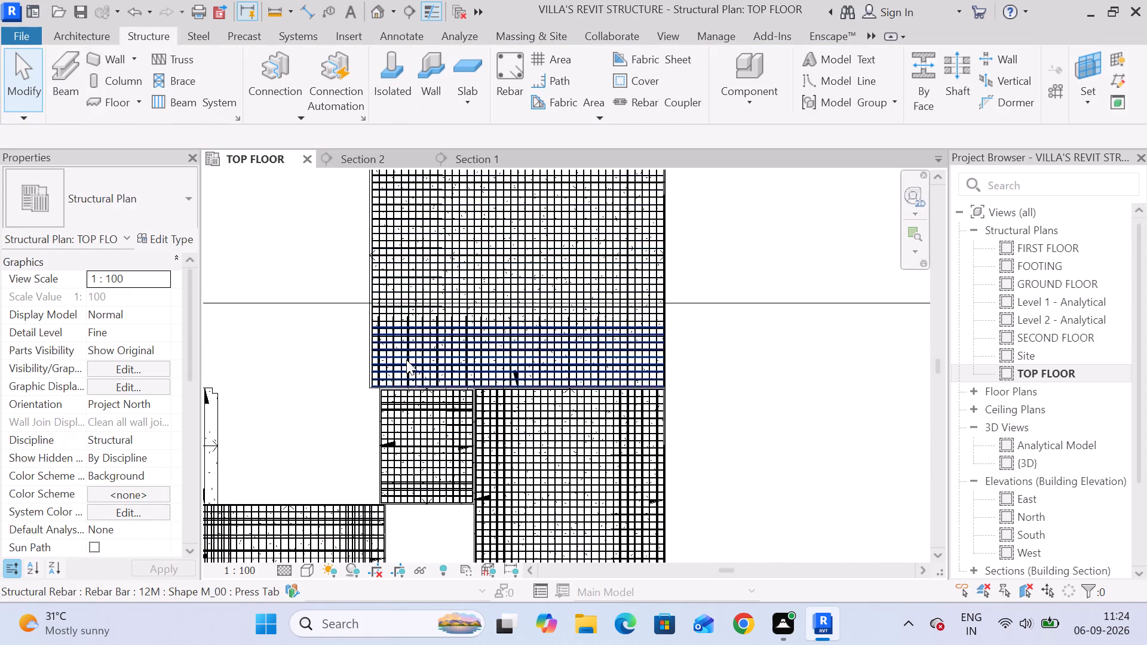
Shift the first bar of the vertical straight 12M set at the upper slab's lower edge inward to line up with the adjacent vertical bar.
scroll(406, 360, up, 5)
scroll(459, 370, up, 5)
middle_drag(443, 392, 503, 369)
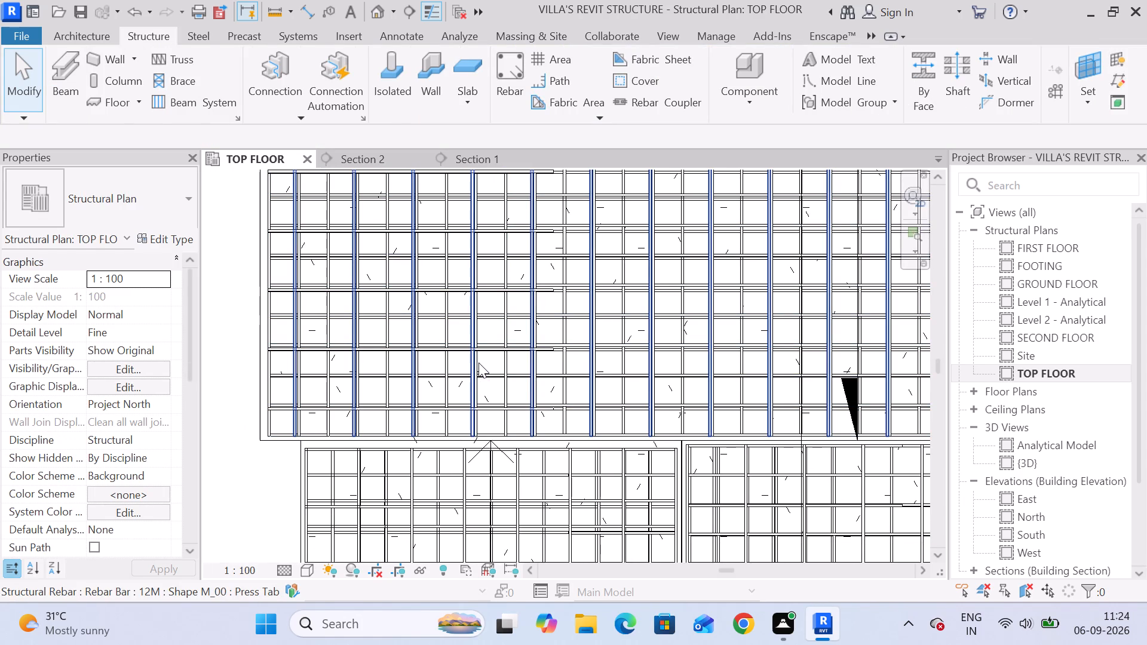
click(479, 363)
scroll(394, 322, down, 1)
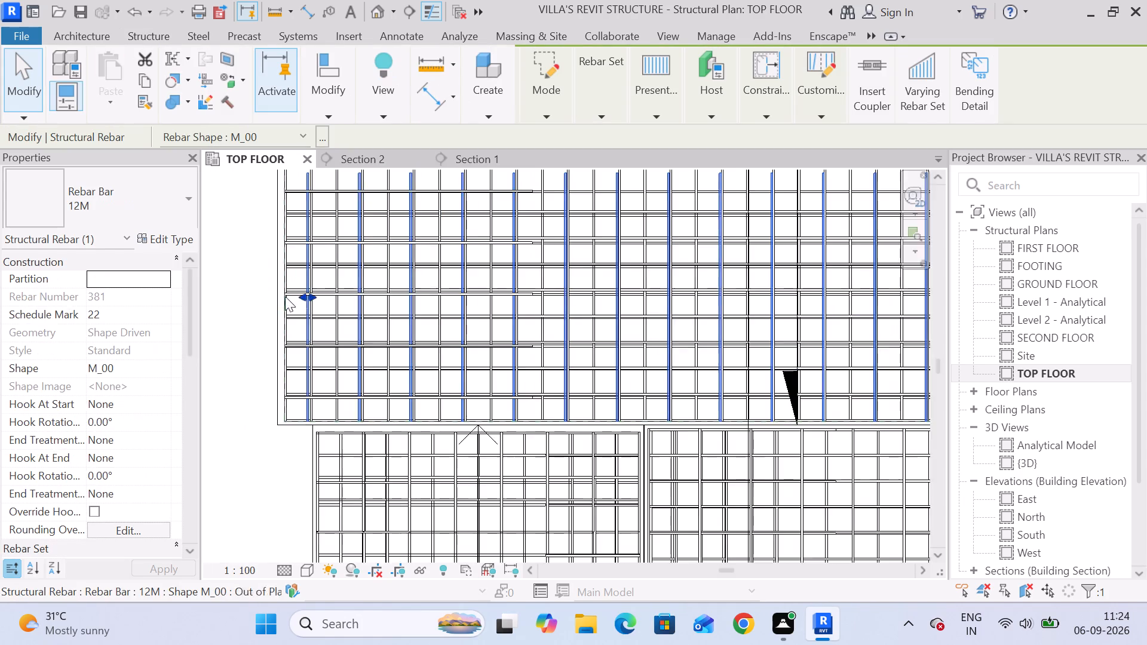
scroll(302, 309, up, 9)
click(326, 284)
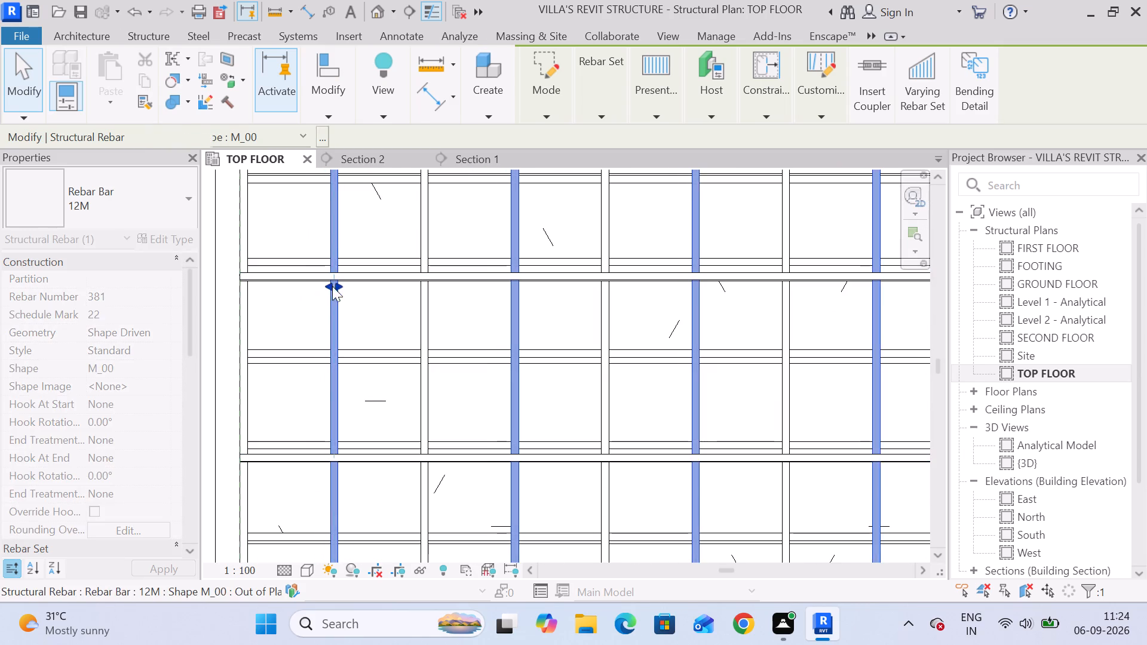
Shift the lowest bar of the short horizontal straight 12M set along the slab's left edge up to line up with the adjacent straight bar.
scroll(338, 293, down, 5)
scroll(452, 358, down, 4)
middle_drag(452, 358, 300, 331)
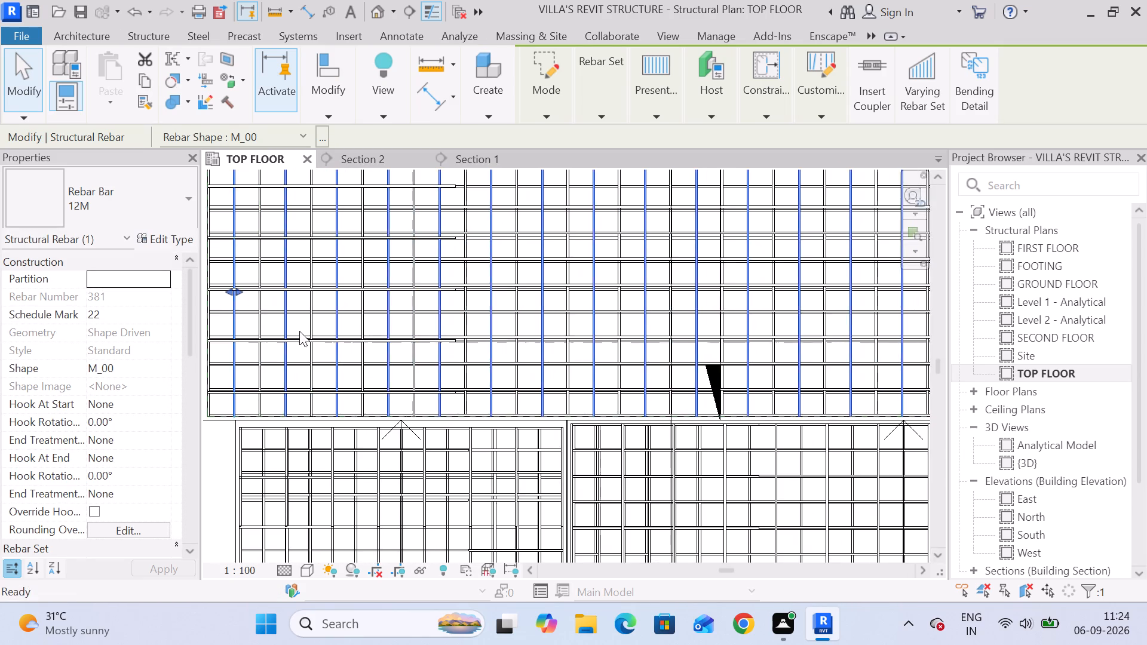
click(374, 344)
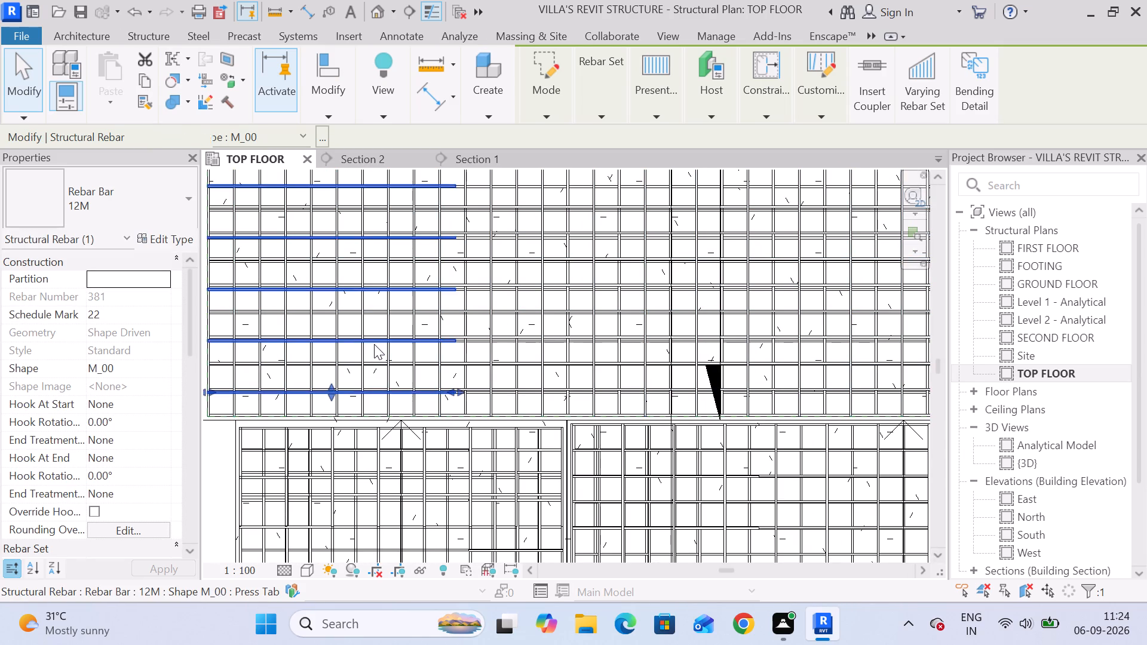
scroll(327, 403, up, 9)
middle_drag(342, 392, 476, 394)
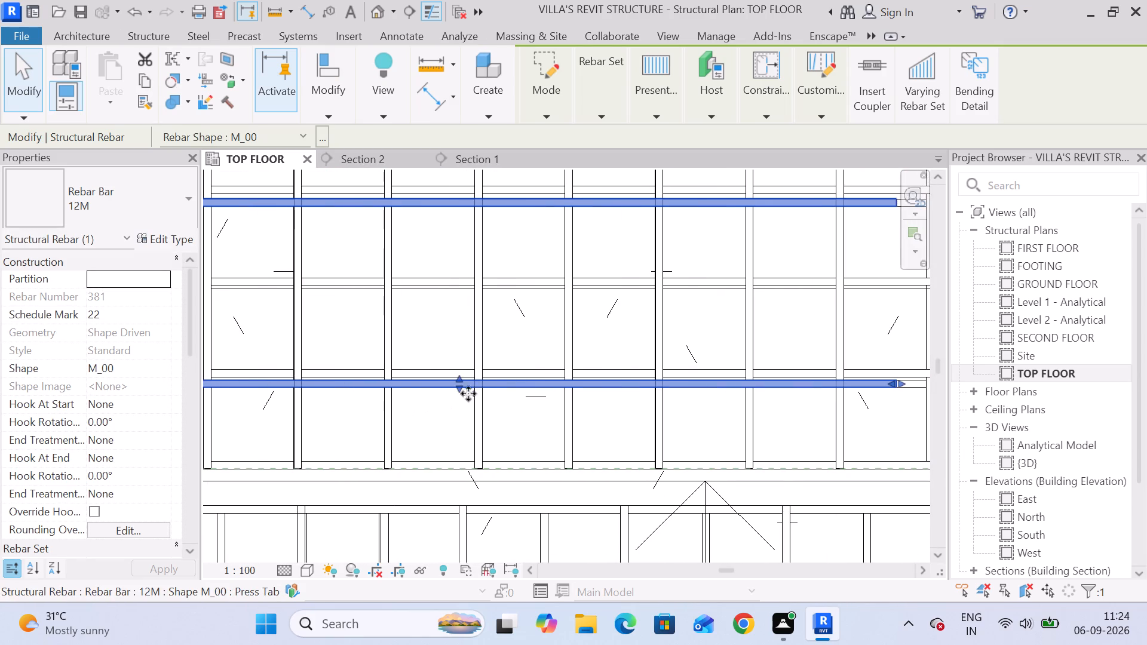
drag(458, 385, 458, 372)
scroll(473, 381, down, 3)
scroll(473, 381, up, 2)
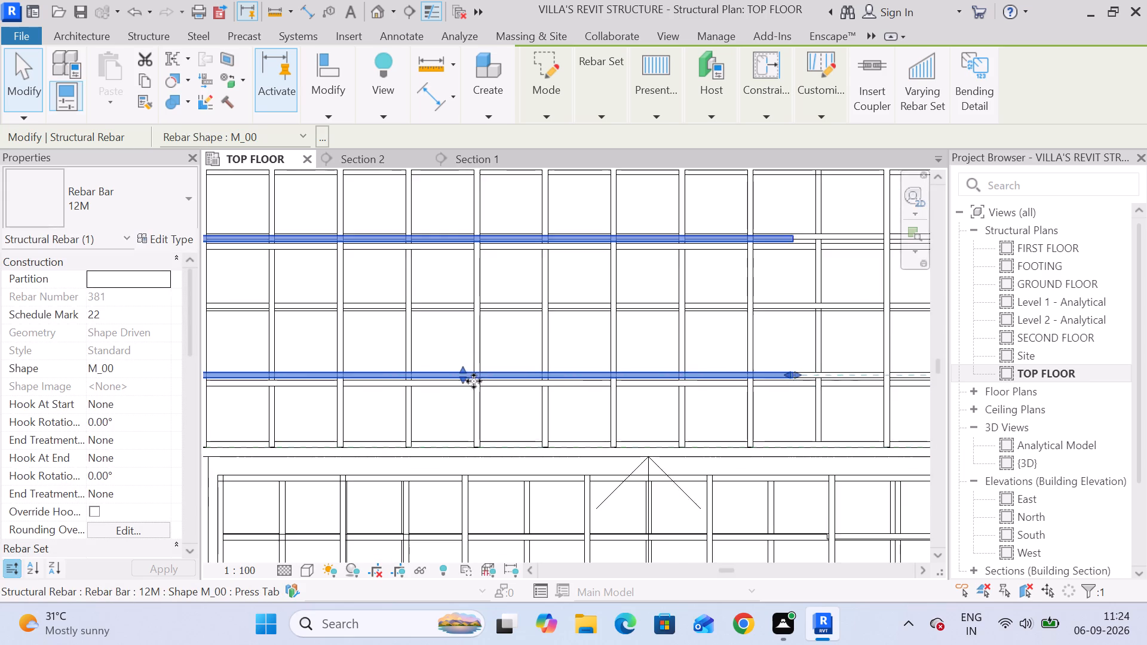
scroll(474, 381, up, 1)
drag(462, 371, 462, 380)
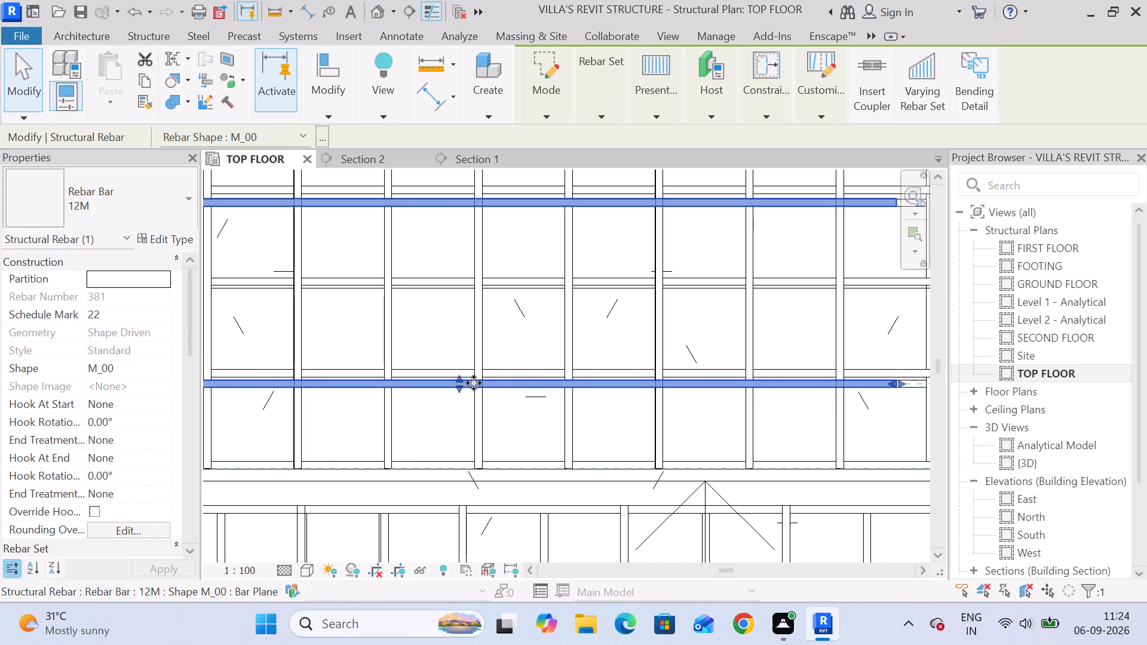
click(513, 400)
click(514, 370)
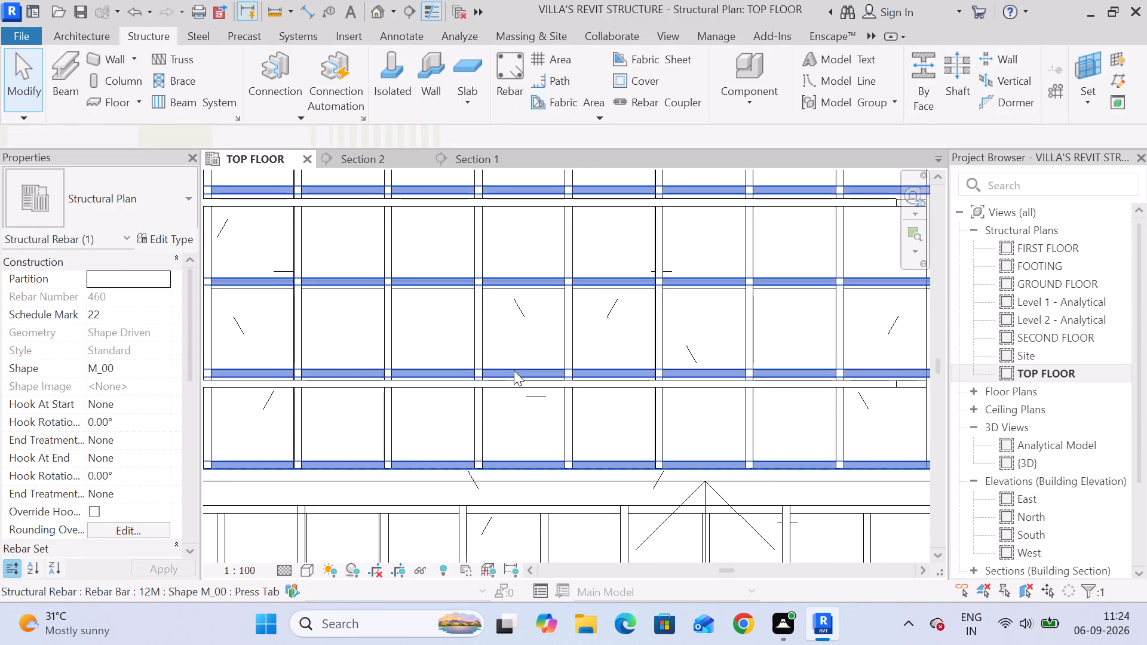
click(512, 389)
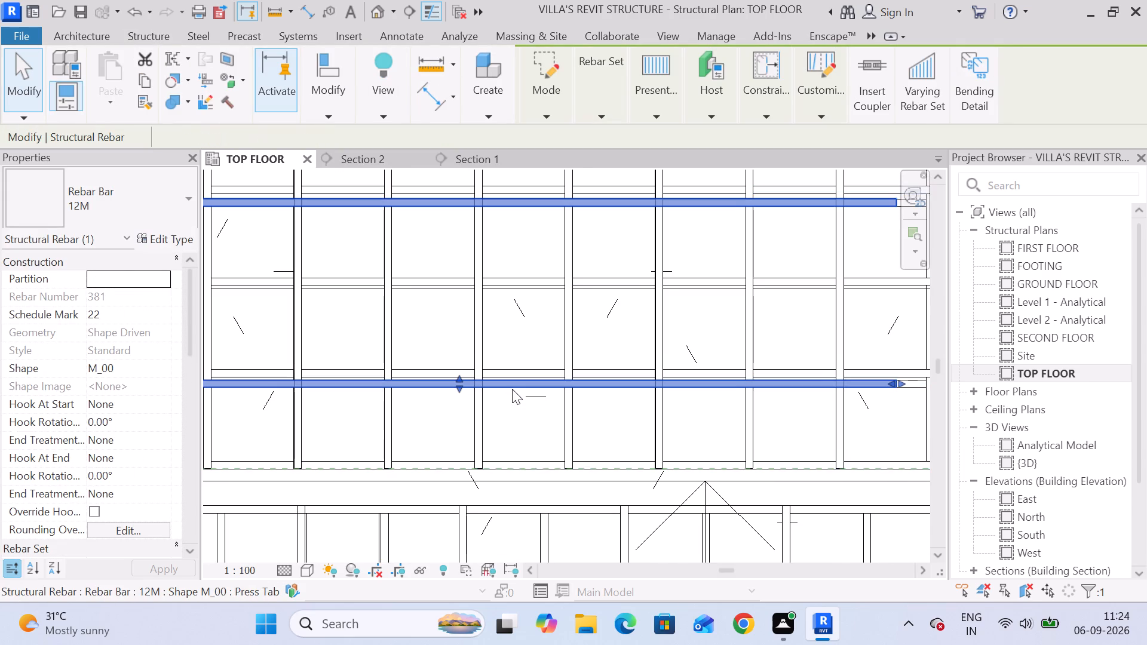
drag(461, 382, 461, 374)
Shift the lowest bar of the upper slab's horizontal bent-up 12M set up to line up with the adjacent straight bar.
click(452, 385)
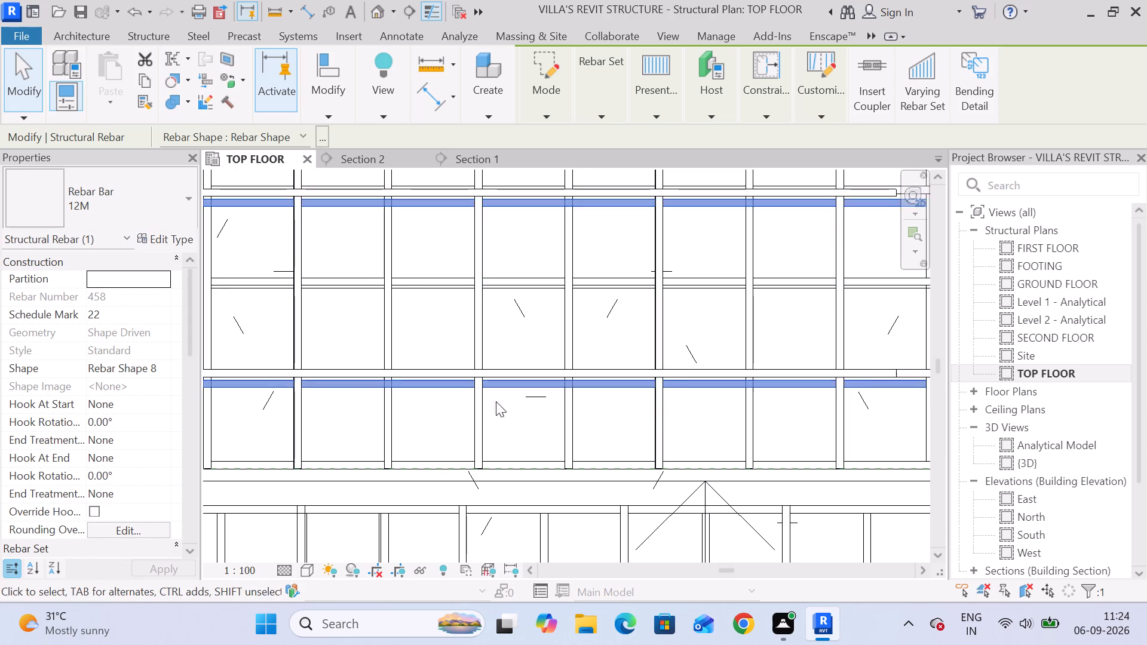
scroll(511, 406, down, 3)
middle_drag(511, 406, 737, 389)
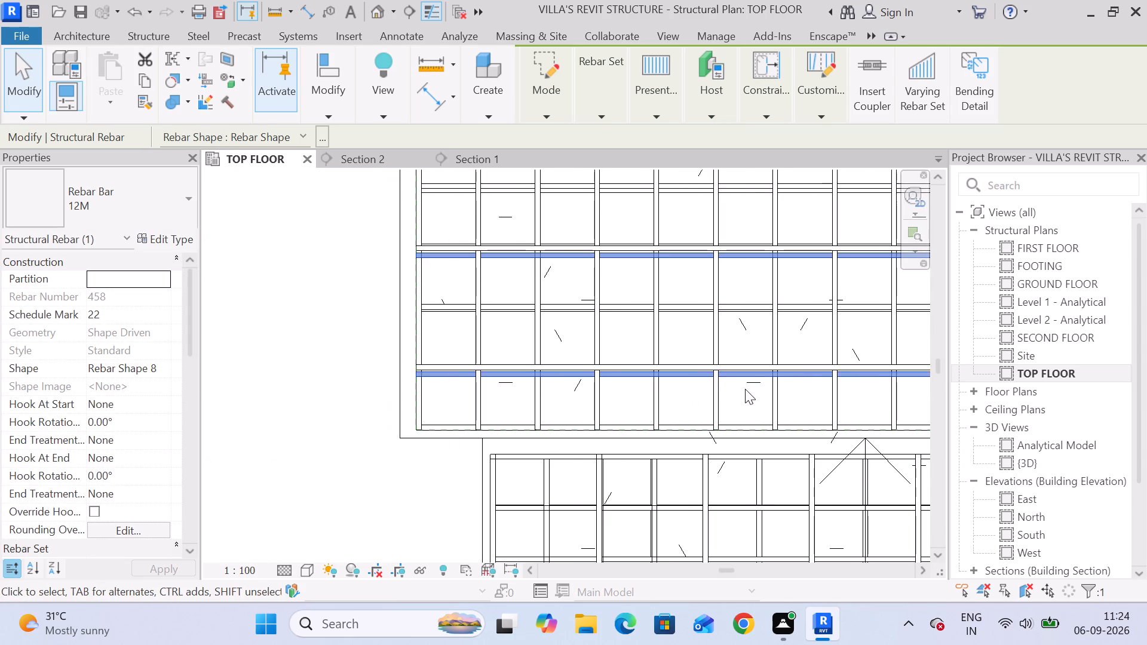
scroll(745, 389, down, 4)
middle_drag(745, 389, 641, 396)
scroll(650, 396, down, 4)
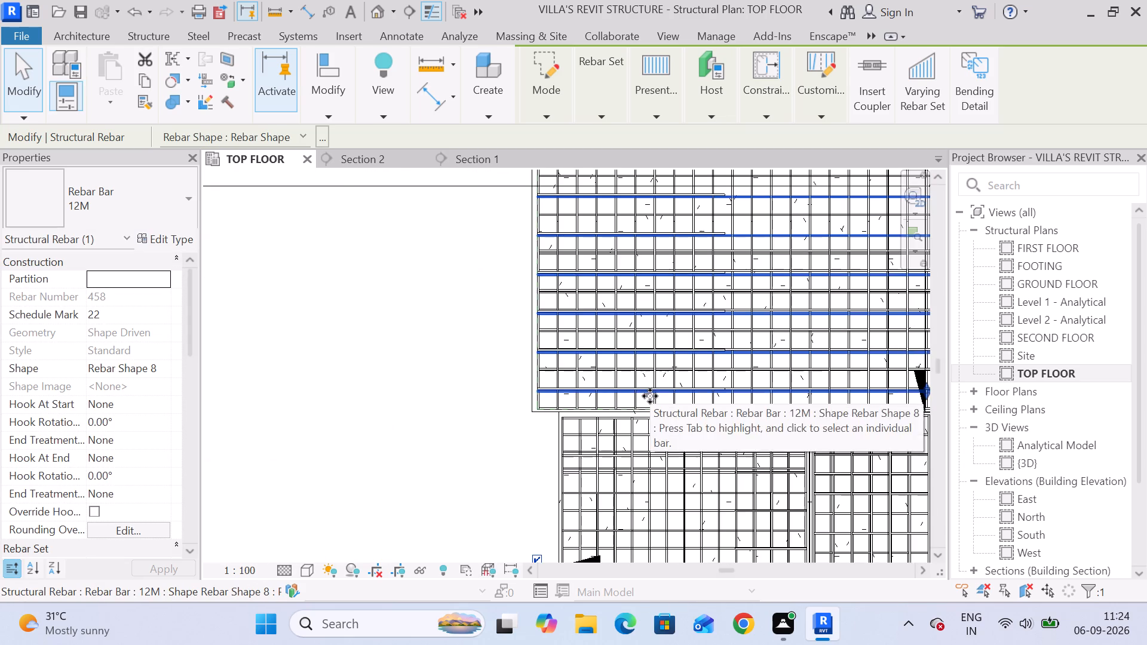
middle_drag(650, 396, 432, 396)
scroll(879, 400, up, 4)
scroll(669, 401, up, 2)
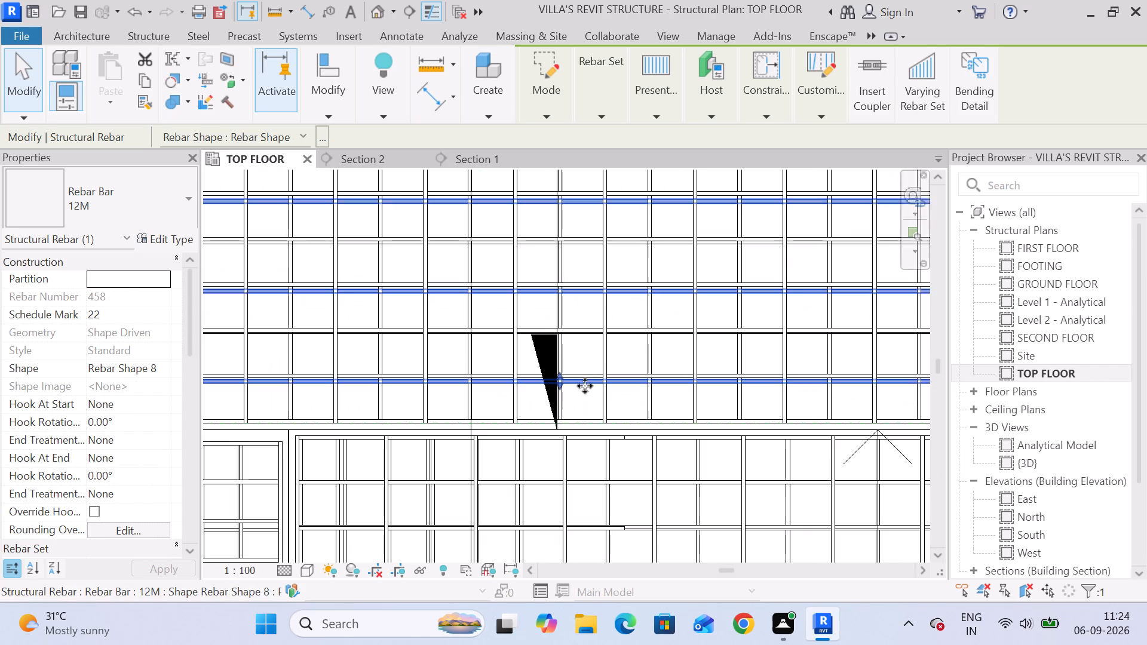
click(562, 380)
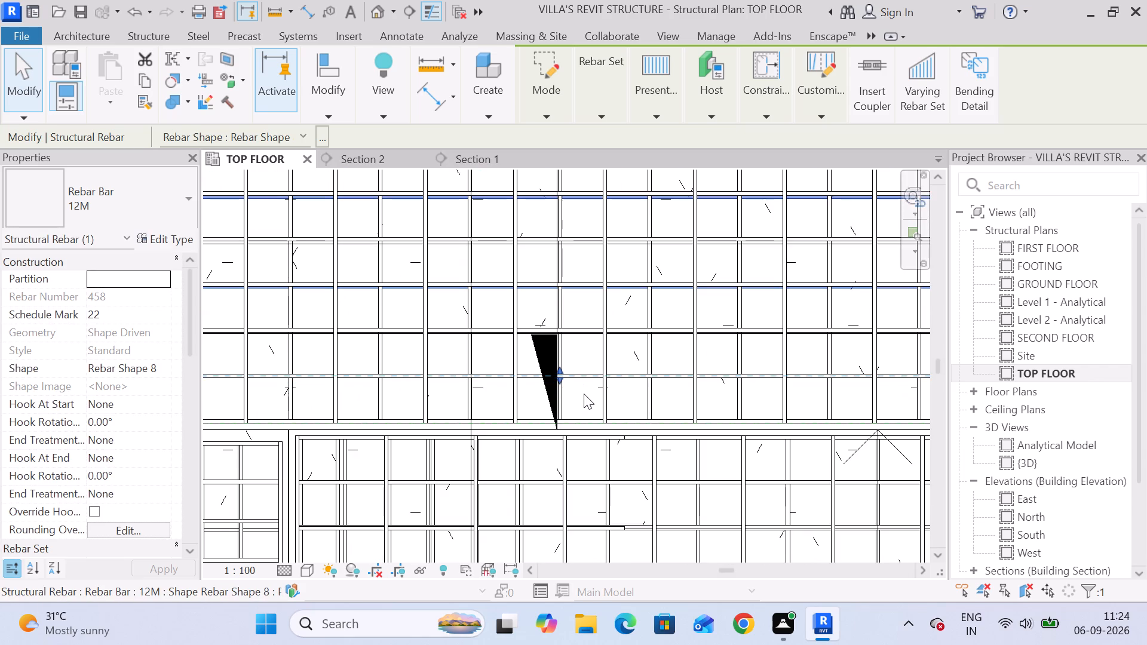
Shift the topmost bar of the short horizontal straight 12M set along the slab's left edge to line up with the adjacent horizontal bar.
scroll(585, 394, down, 4)
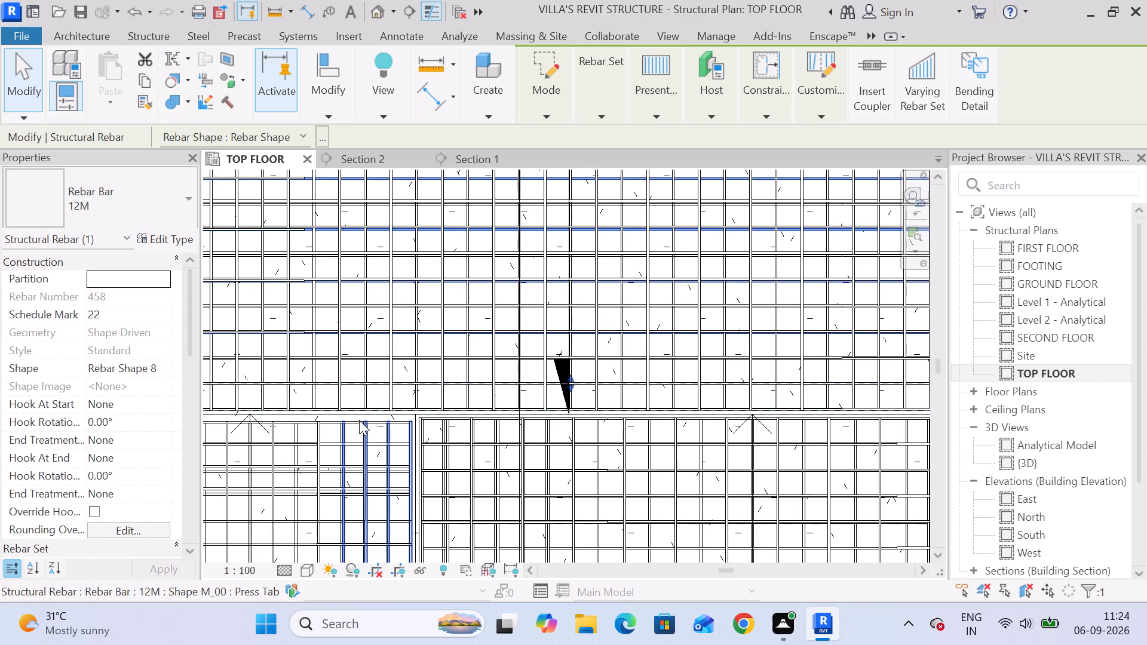
scroll(361, 420, down, 3)
middle_drag(771, 420, 742, 548)
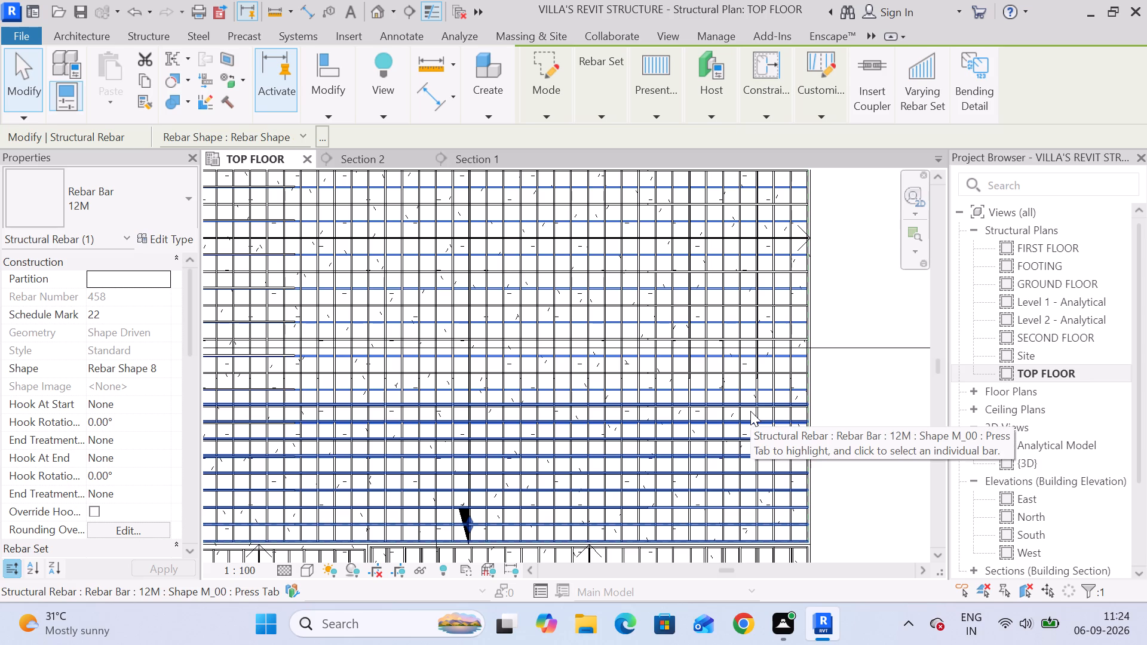
click(841, 394)
scroll(845, 394, down, 4)
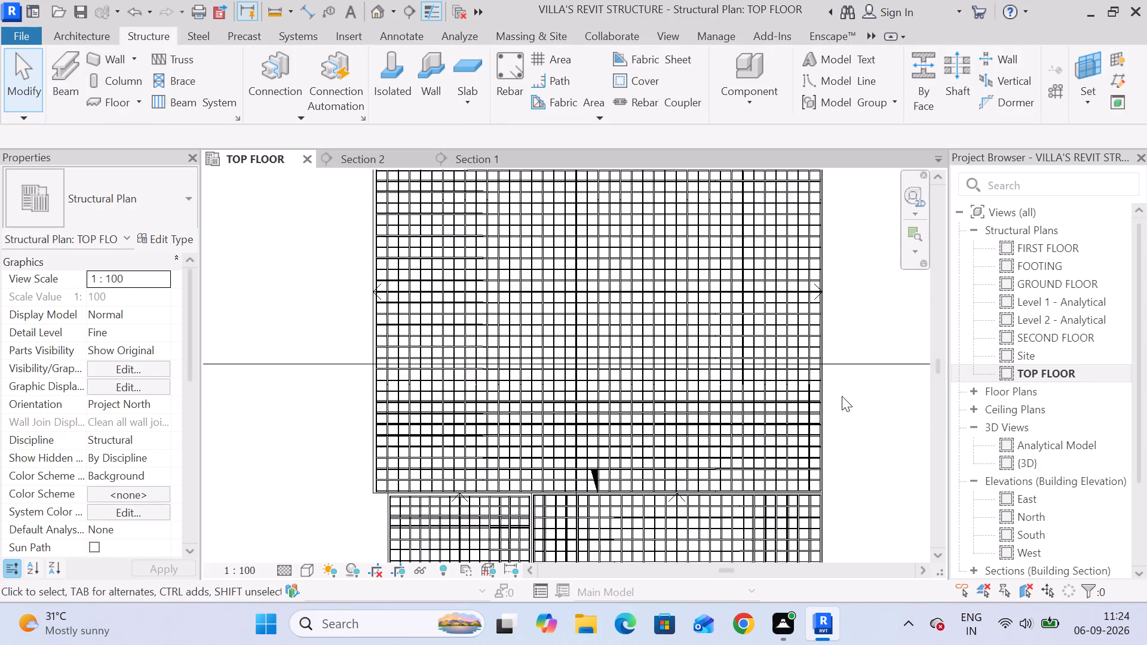
middle_drag(841, 396, 844, 538)
scroll(530, 280, up, 10)
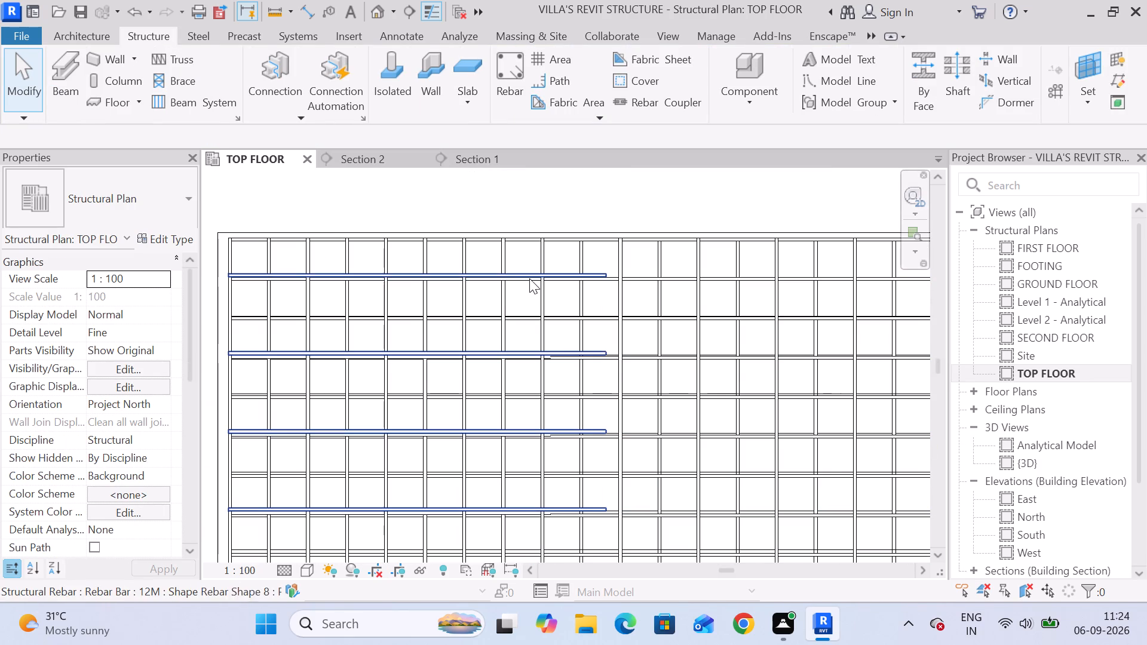
click(527, 269)
click(418, 272)
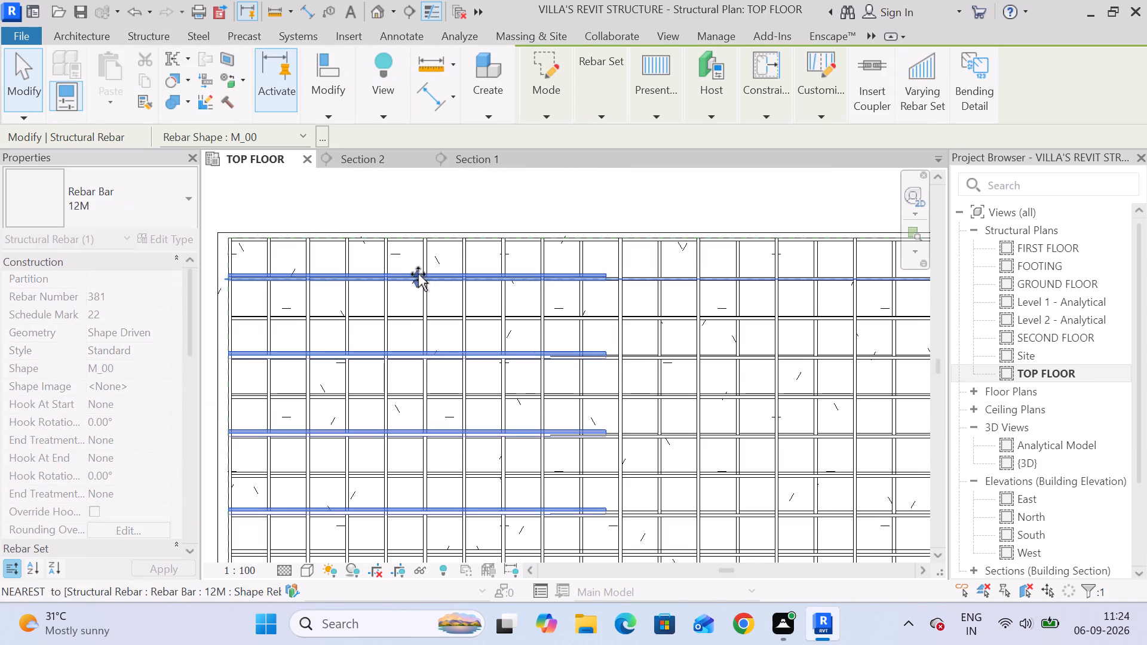
Examine the vertical straight 12M set at the upper slab's top edge against the surrounding bars.
click(550, 348)
middle_drag(765, 354, 364, 256)
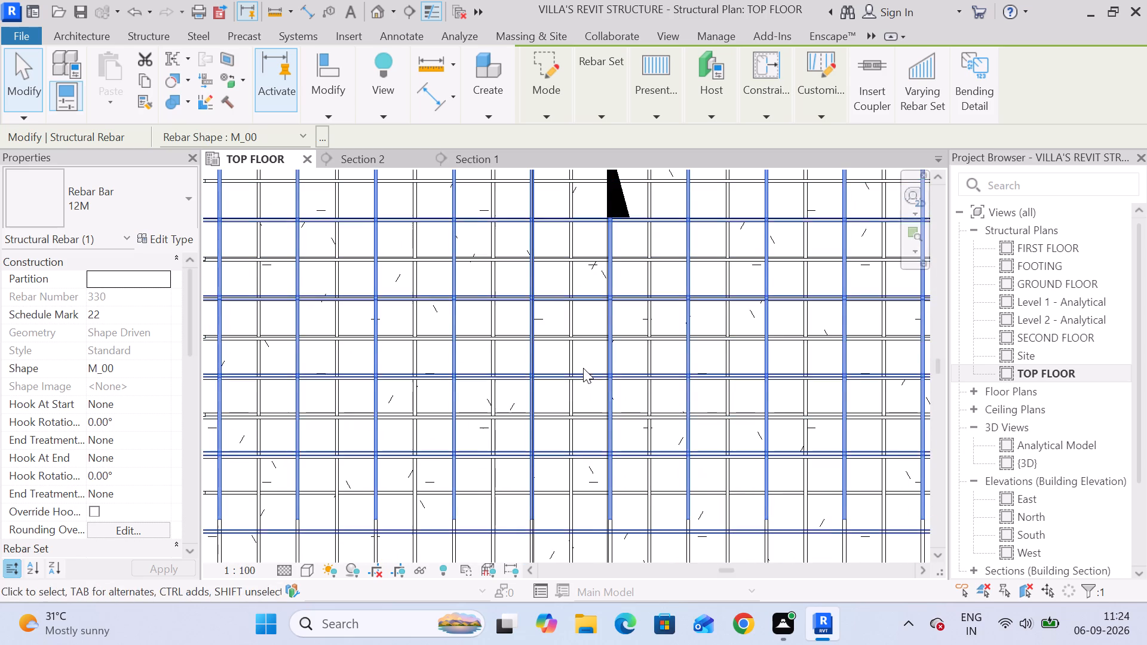
middle_drag(567, 240, 584, 366)
middle_drag(677, 414, 635, 173)
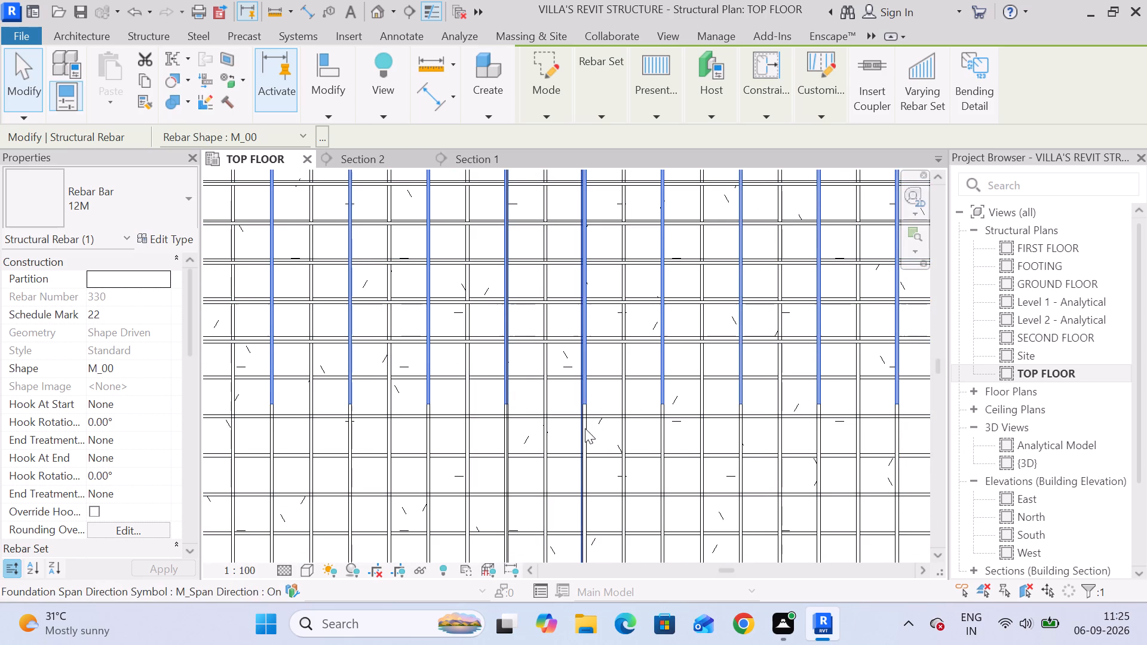
scroll(590, 428, down, 10)
middle_drag(620, 394, 534, 196)
scroll(741, 335, down, 5)
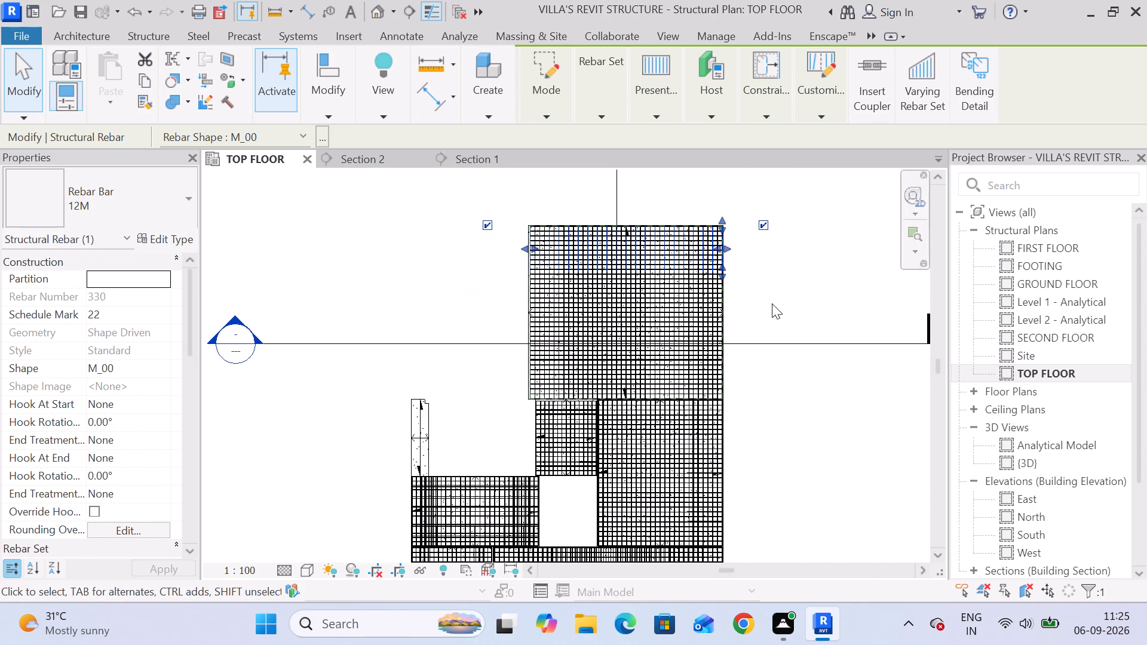
click(772, 303)
Shift the uppermost bar of the full-width horizontal straight 12M set near the slab's lower edge down to line up with the adjacent bar.
scroll(653, 366, up, 10)
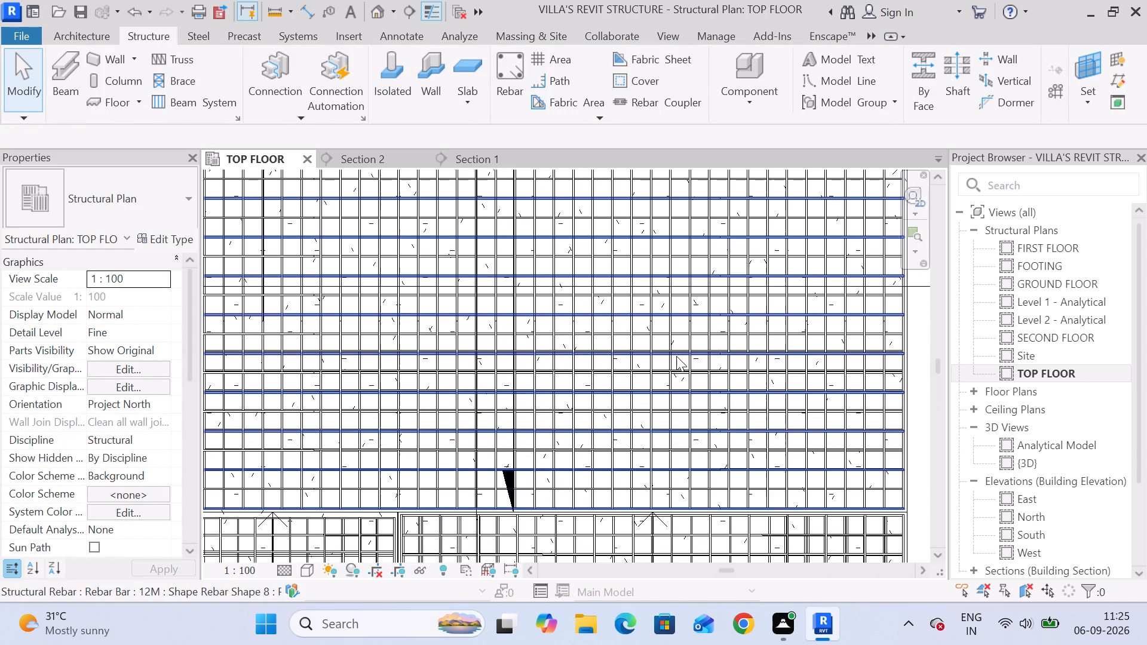
click(675, 356)
scroll(504, 345, up, 4)
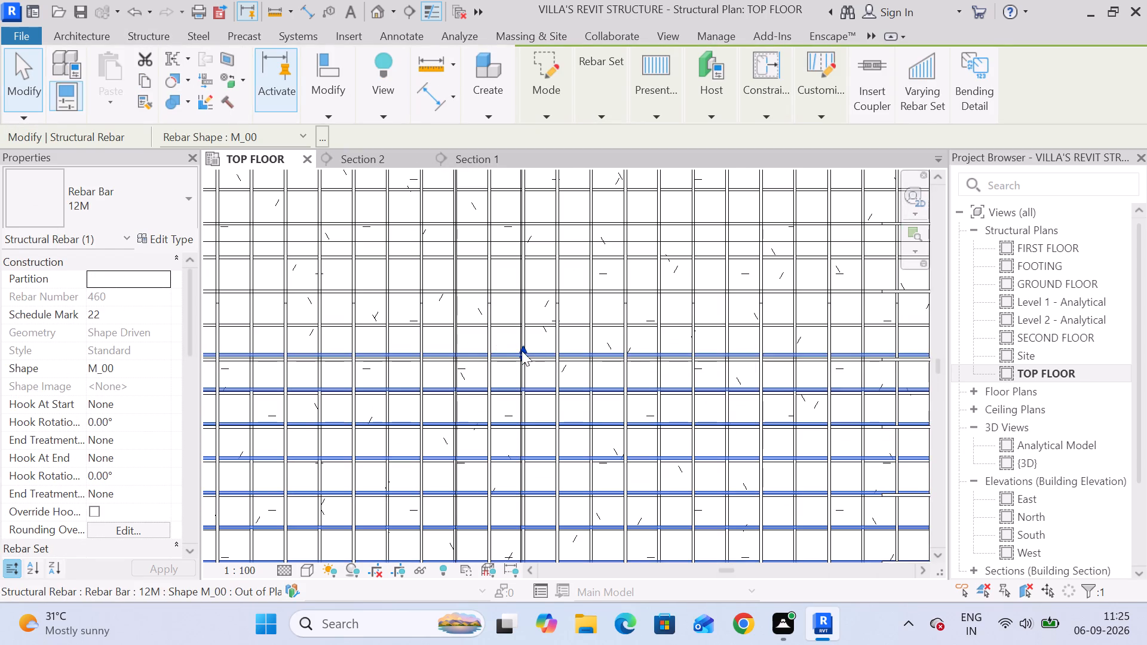
drag(520, 351, 520, 358)
scroll(562, 367, down, 9)
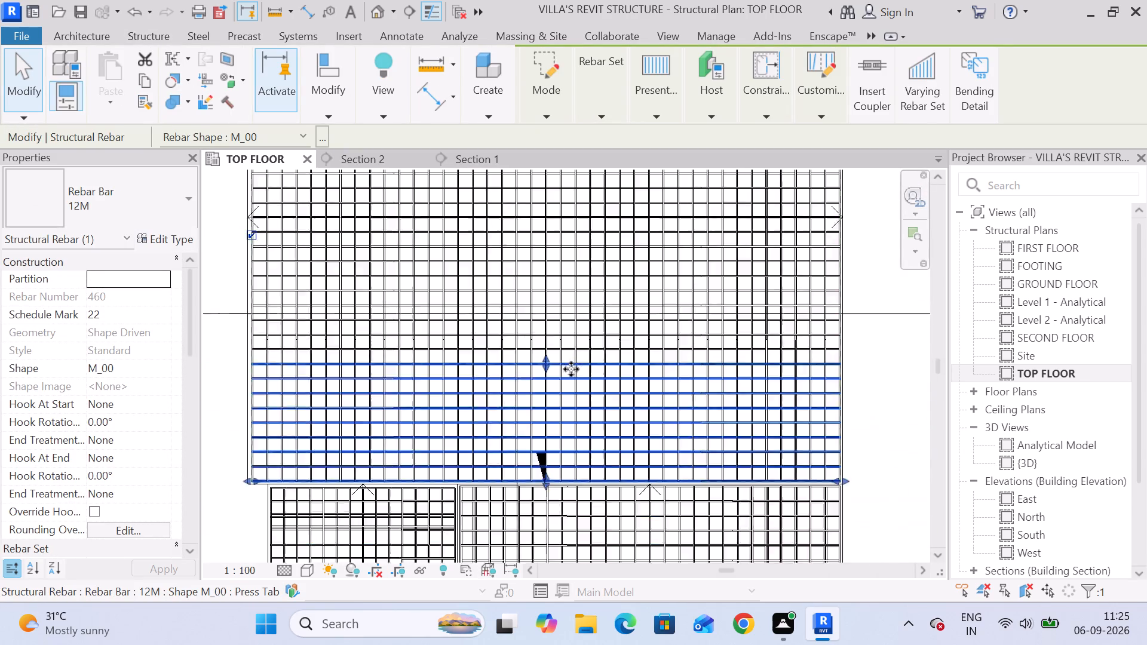
scroll(571, 369, down, 2)
click(756, 265)
Shift the lowest bar of the full-width horizontal straight 12M set near the slab's upper edge up to line up with the adjacent bar.
middle_drag(741, 265, 753, 352)
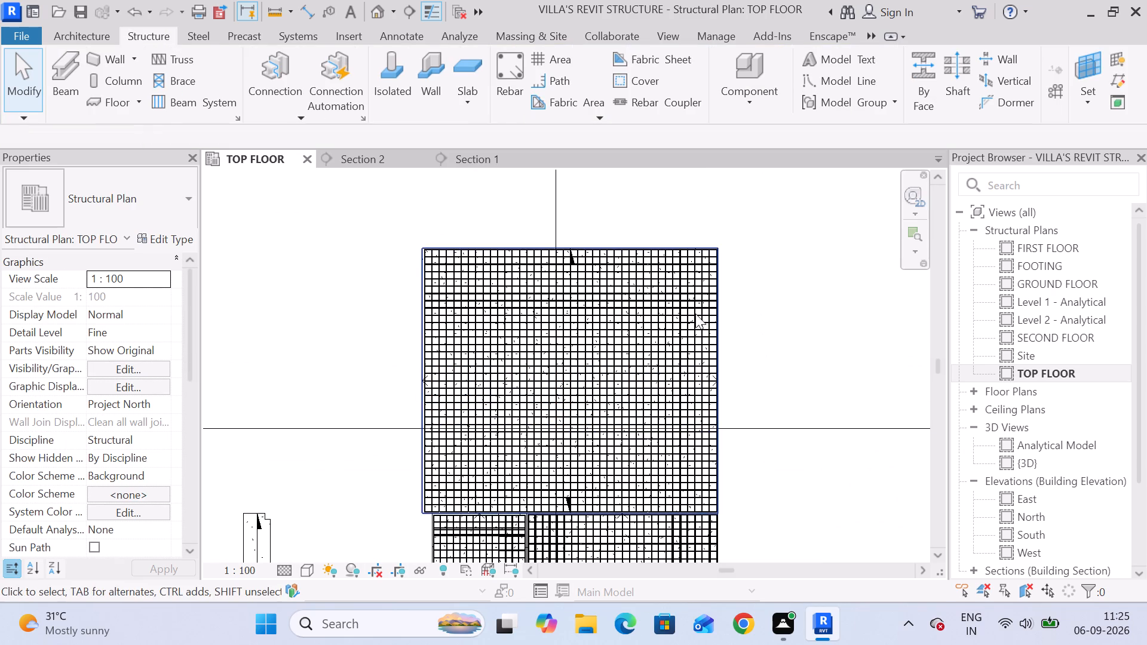
scroll(574, 288, up, 10)
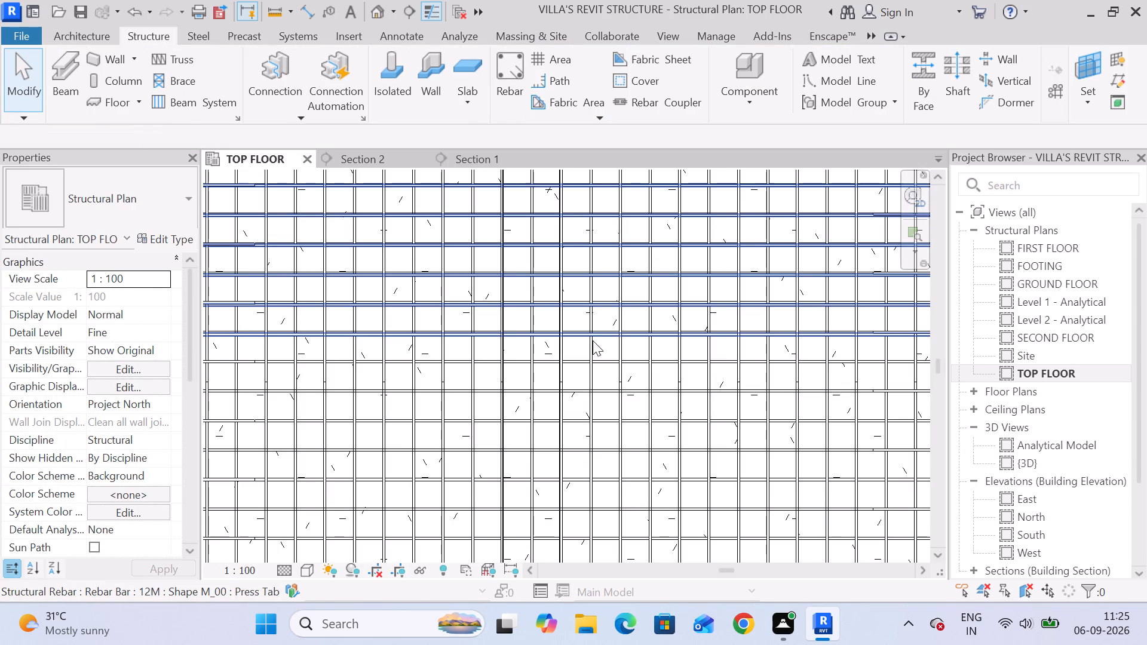
click(593, 340)
scroll(556, 336, up, 10)
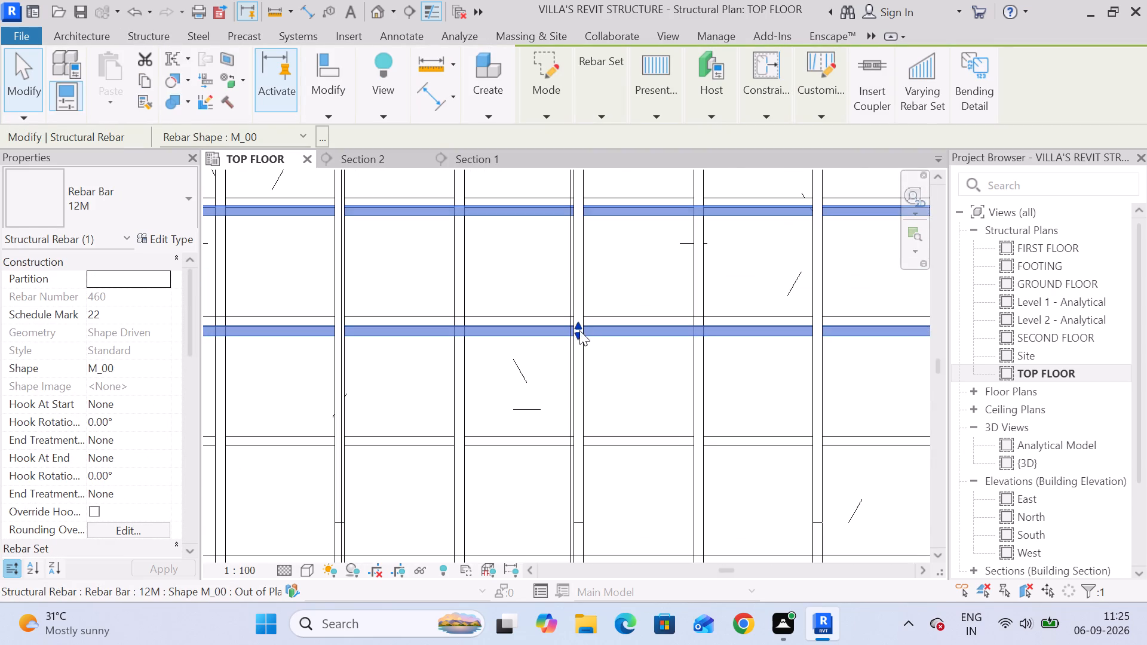
drag(579, 330, 579, 323)
scroll(579, 323, down, 19)
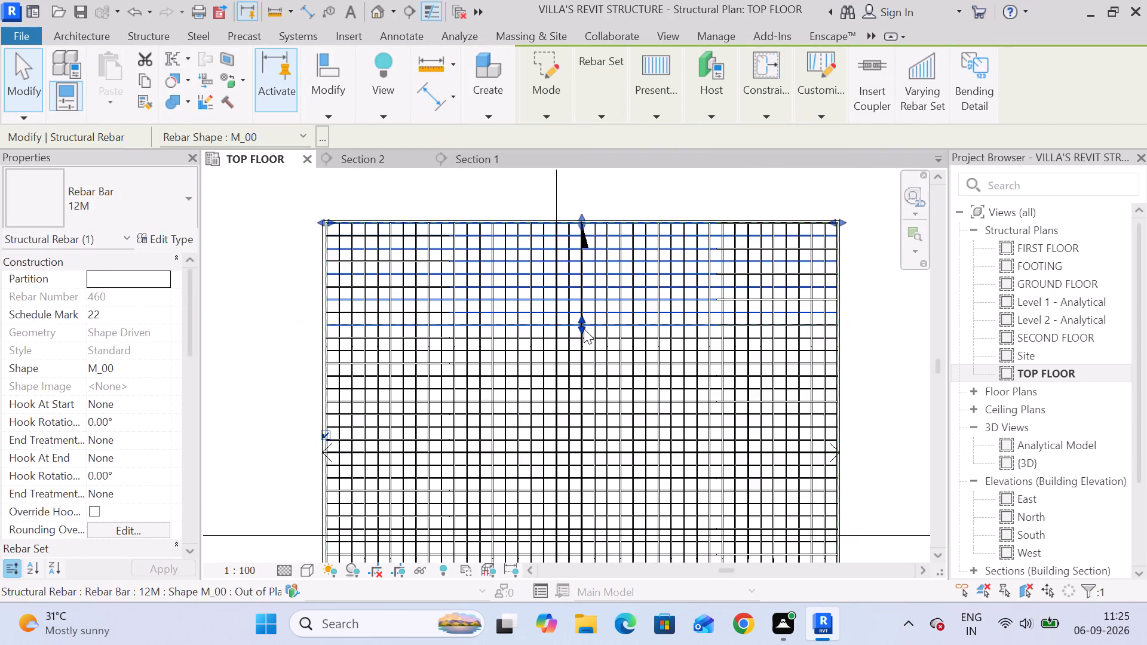
click(790, 306)
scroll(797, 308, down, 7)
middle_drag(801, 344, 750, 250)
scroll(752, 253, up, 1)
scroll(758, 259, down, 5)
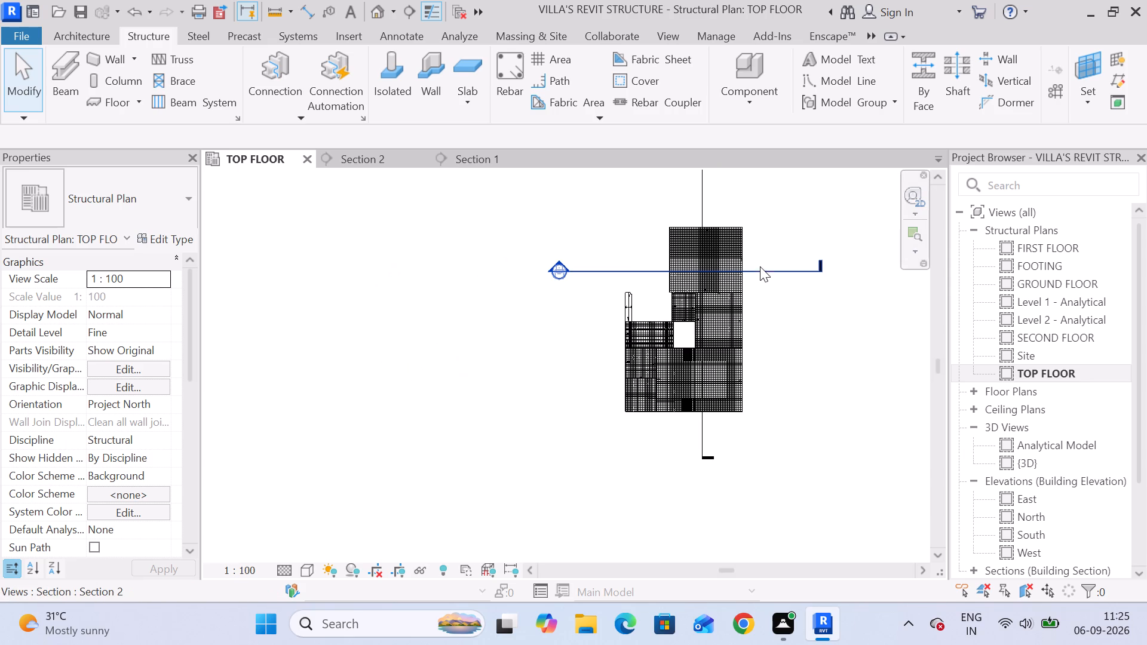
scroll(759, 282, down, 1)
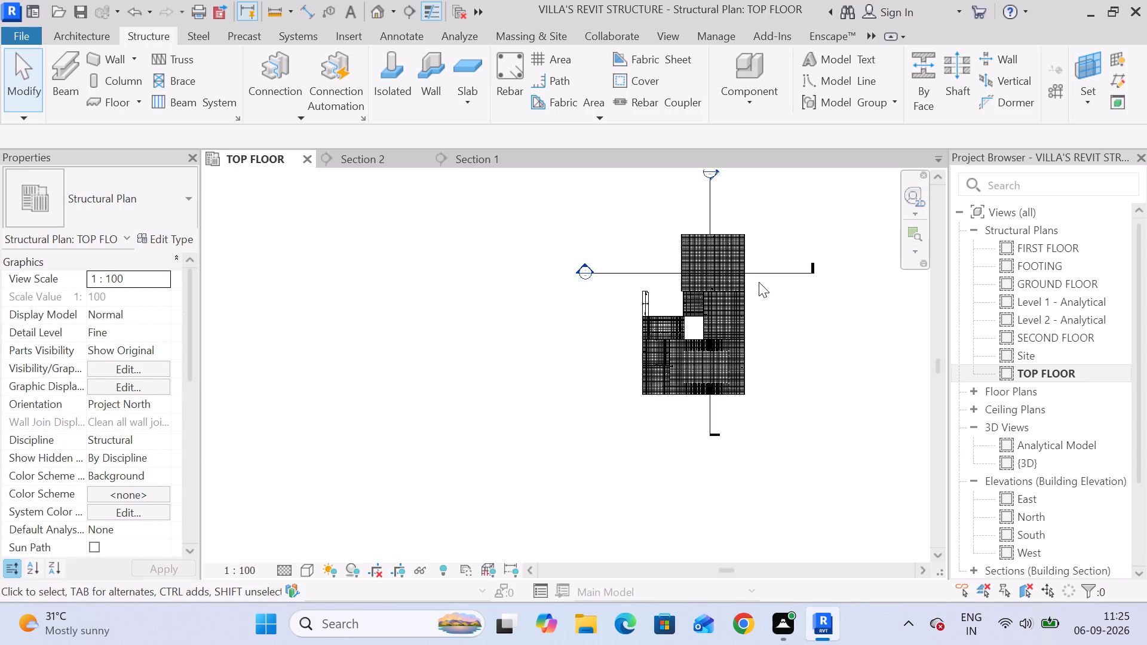
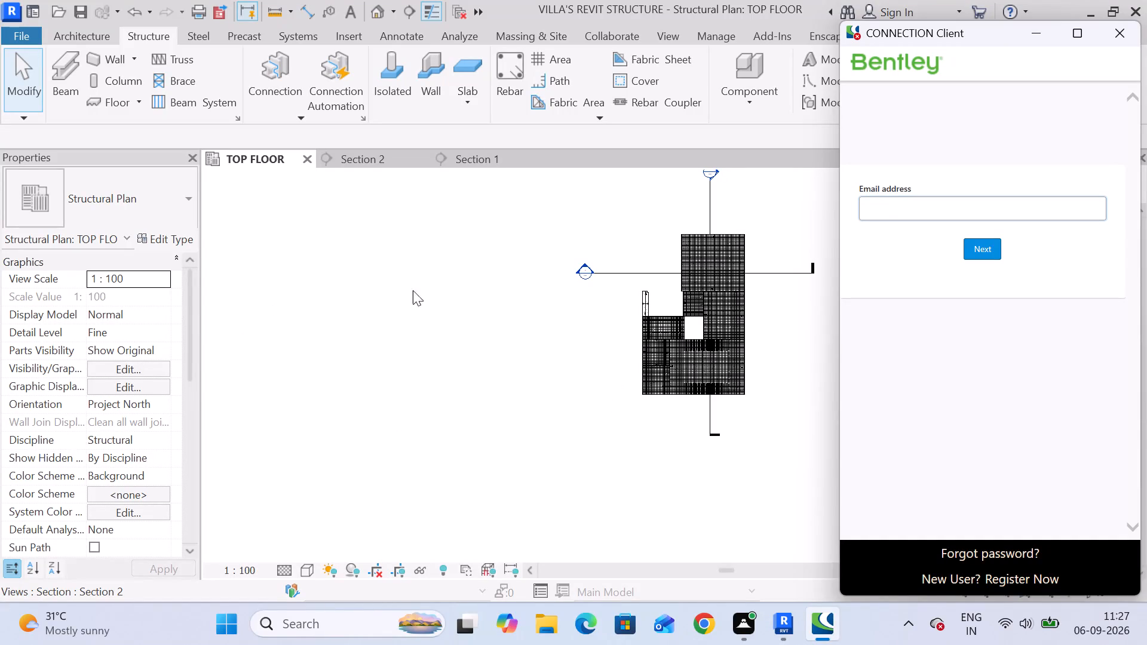
Close the Bentley CONNECTION Client sign-in window.
click(1132, 27)
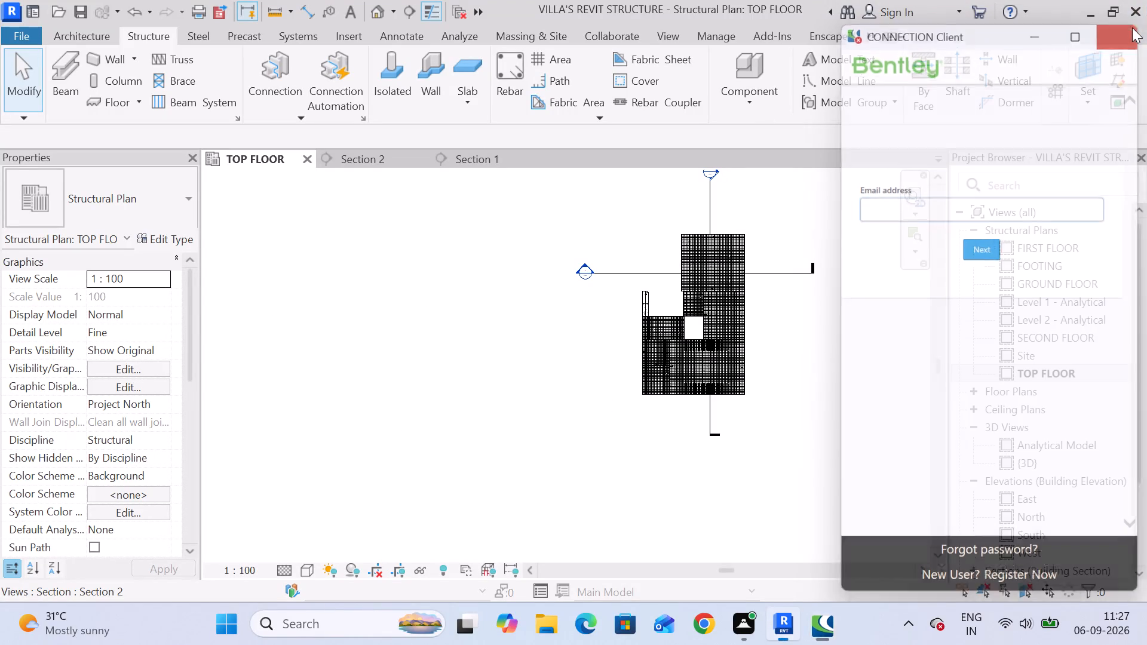
Start a rectangular boundary for a 150mm Foundation Slab over the separate beam layout on the TOP FLOOR plan, opening its offset for editing.
scroll(402, 328, down, 5)
middle_drag(412, 327, 439, 335)
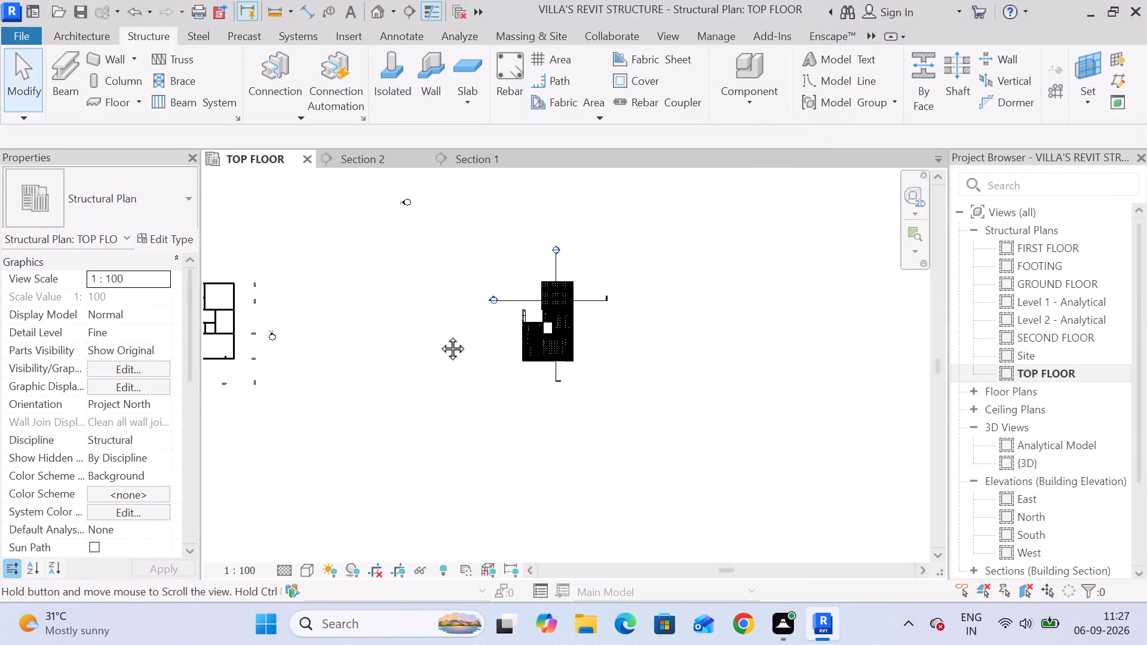
middle_drag(439, 335, 643, 337)
scroll(455, 313, up, 4)
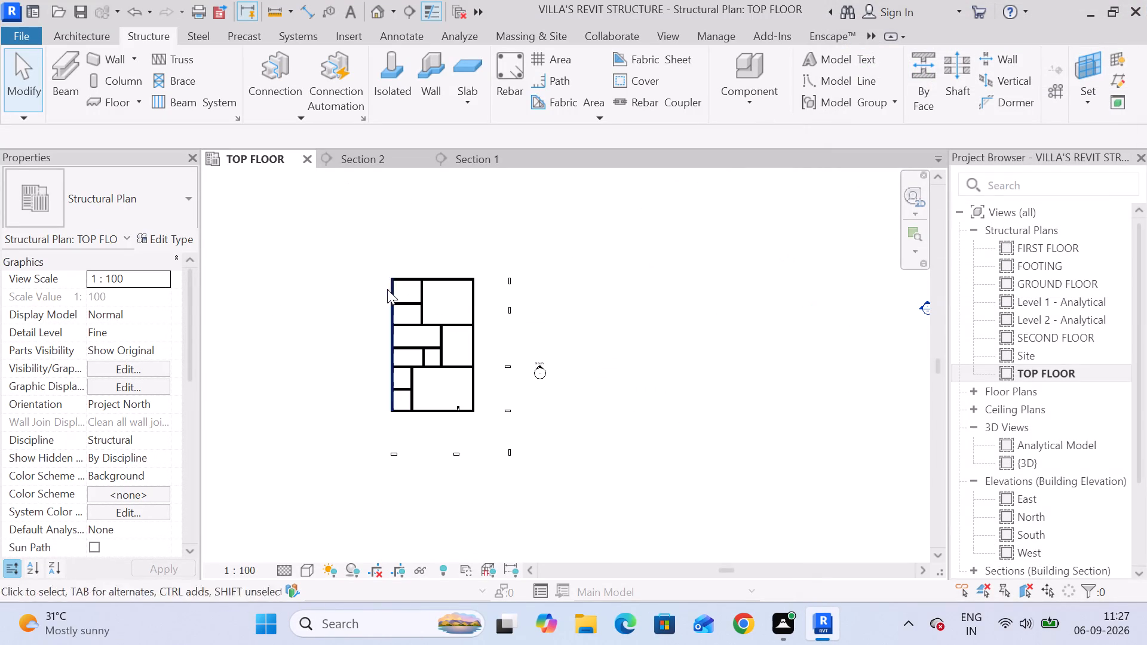
scroll(387, 289, up, 3)
middle_drag(414, 297, 412, 286)
scroll(414, 297, up, 5)
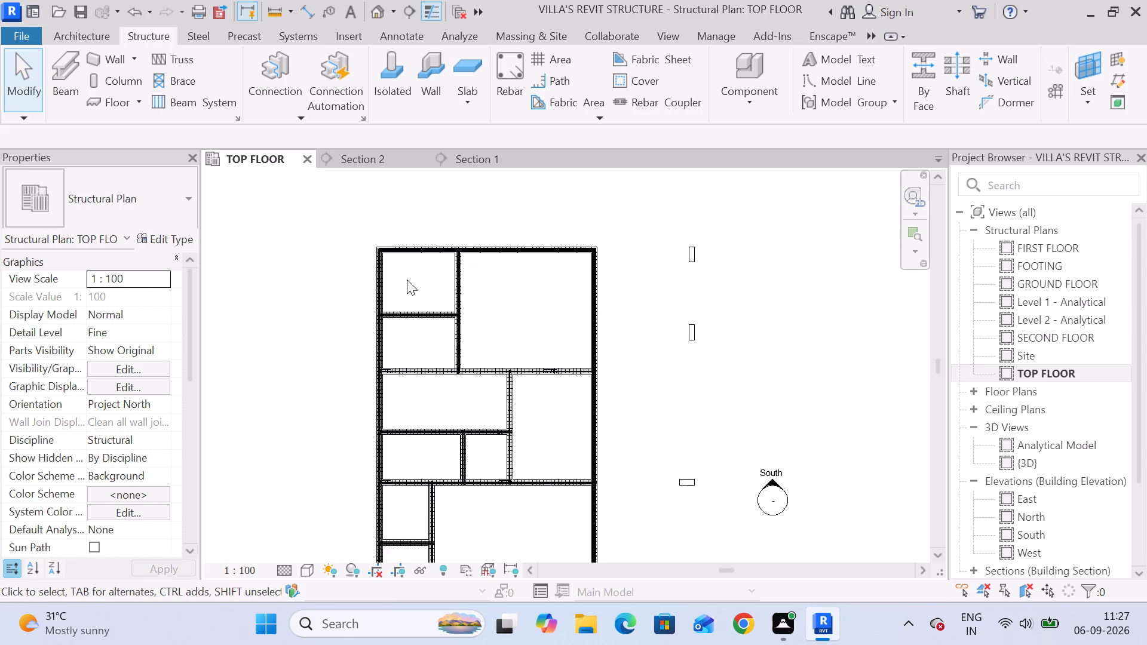
scroll(413, 289, up, 1)
click(459, 60)
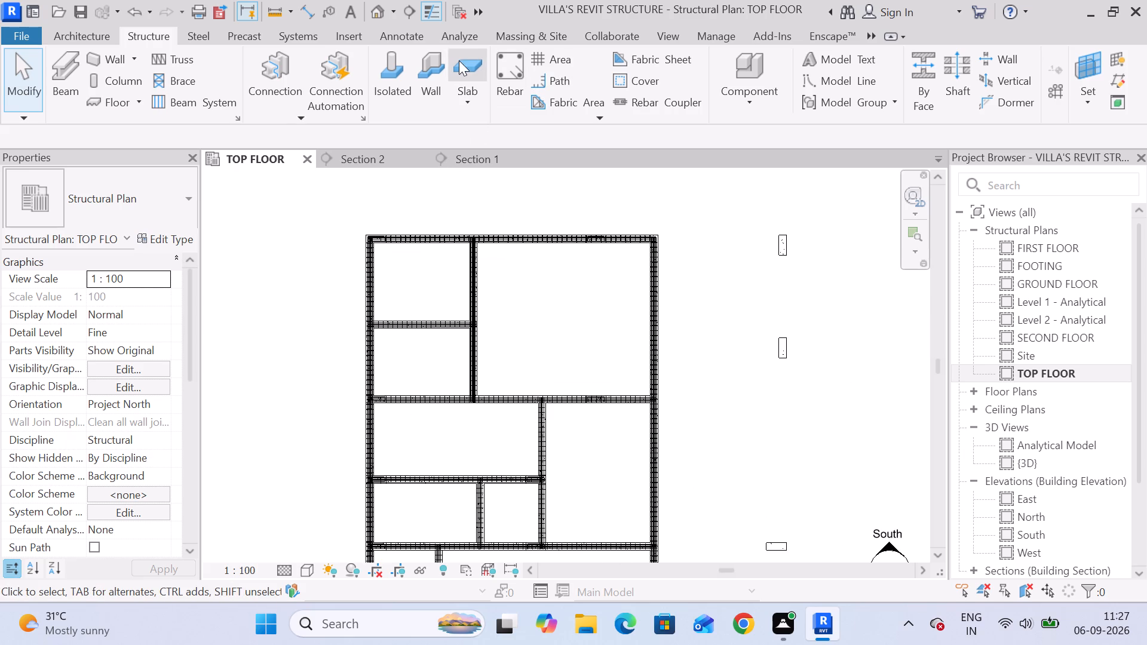
click(901, 60)
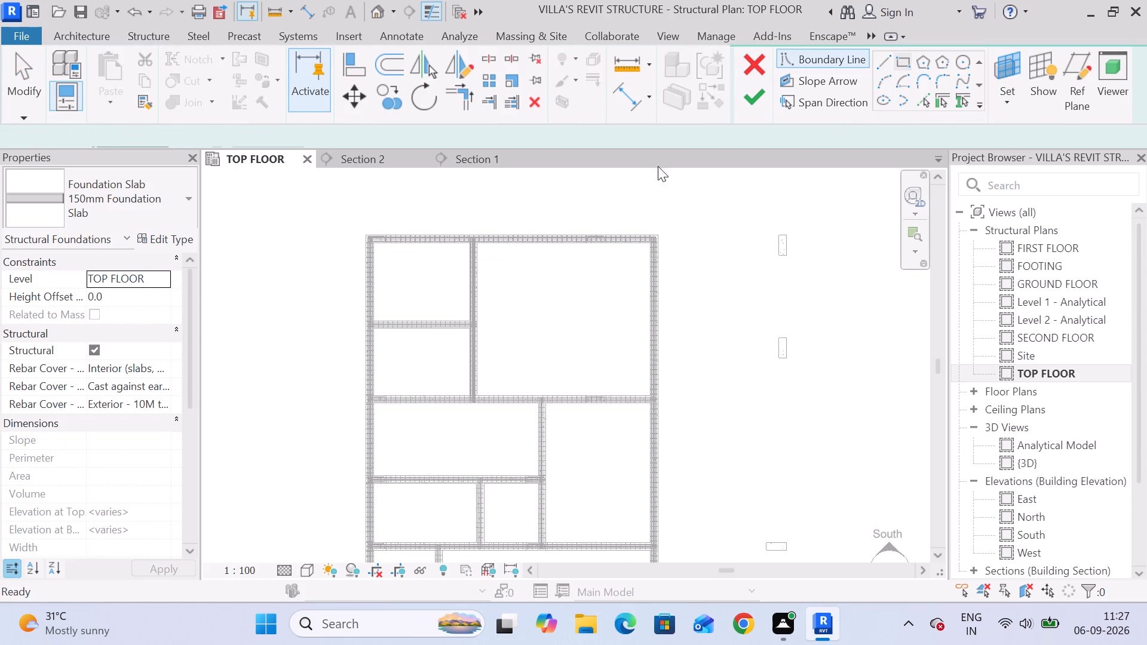
scroll(370, 231, up, 5)
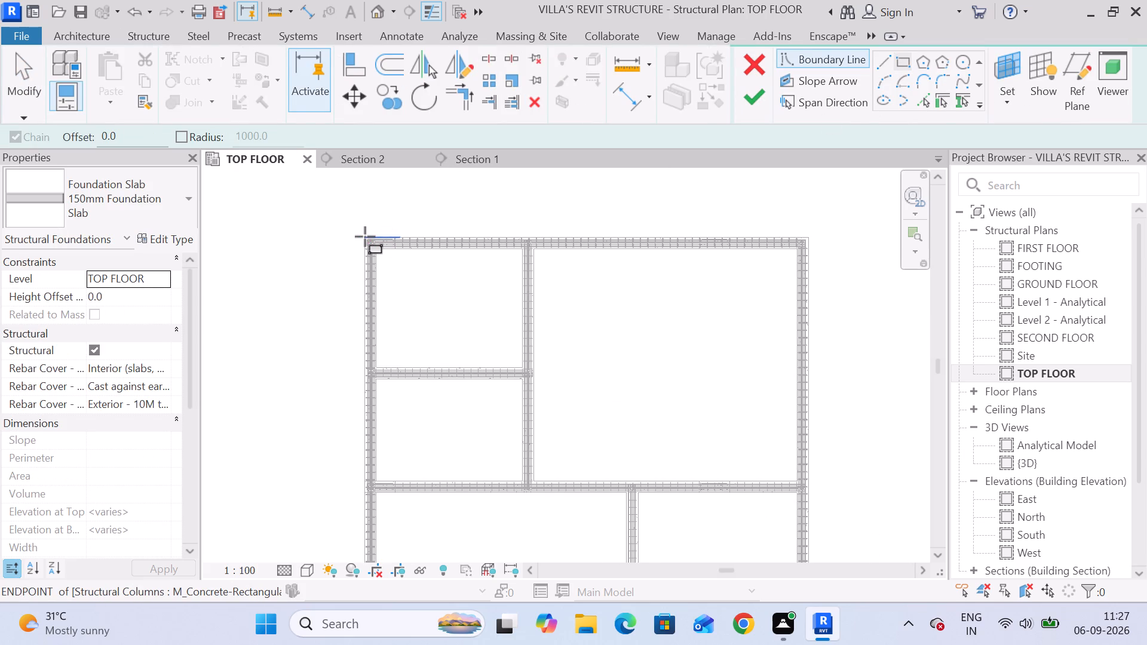
scroll(365, 236, up, 9)
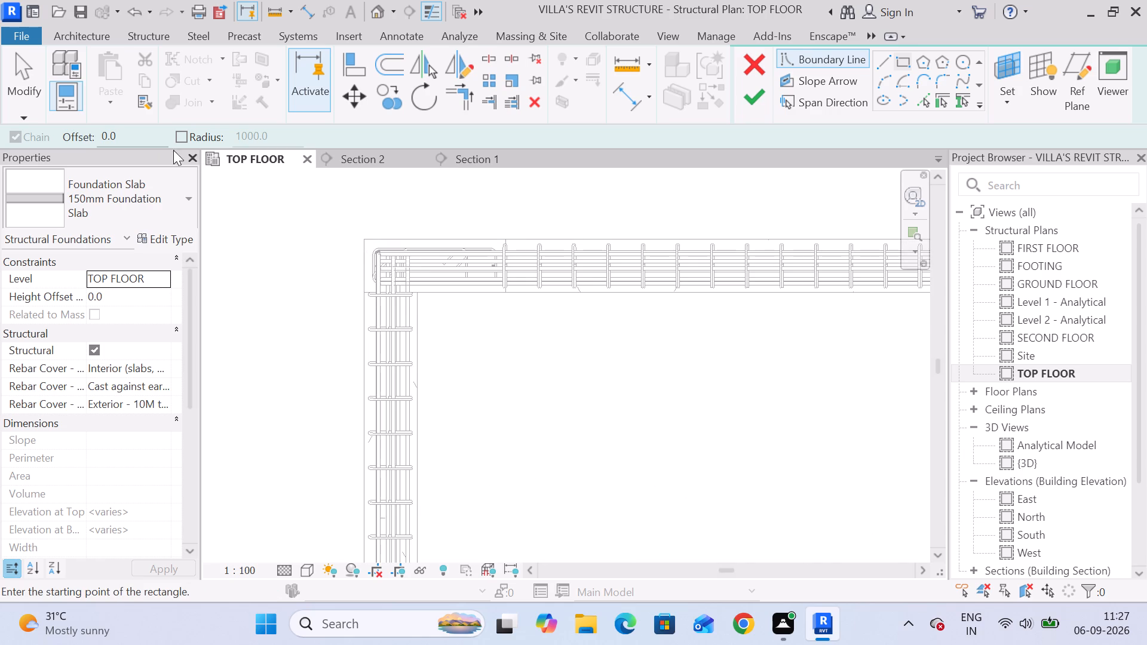
drag(128, 133, 0, 124)
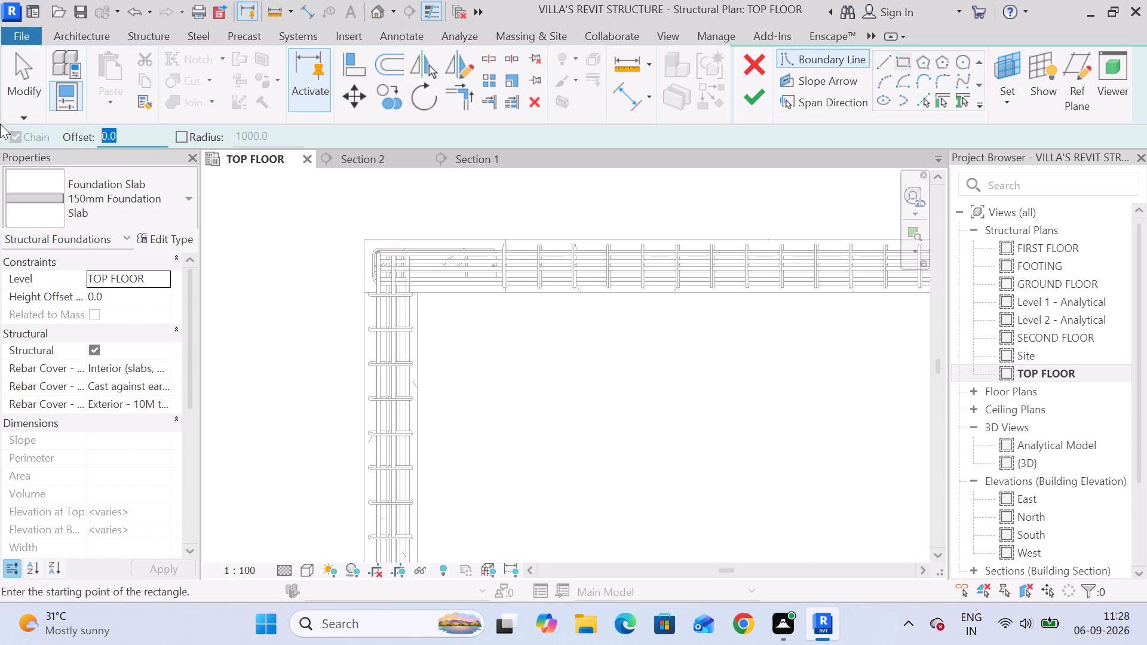
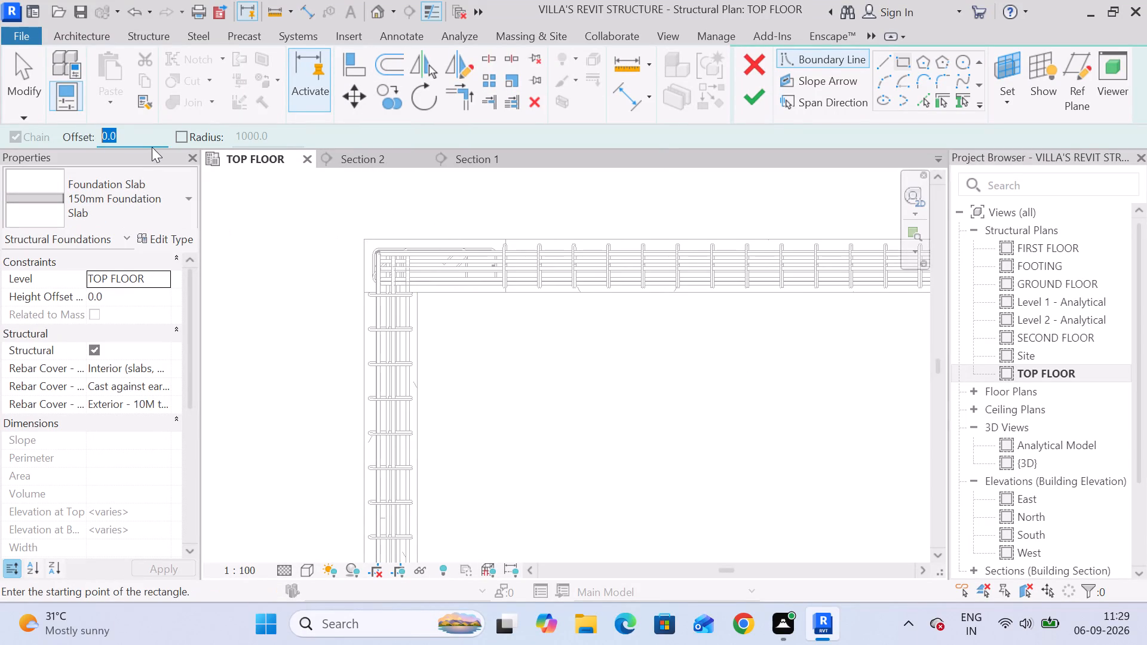
With a 0.01" offset, start the slab's rectangular boundary at the beam layout's upper-left outer corner and flip the offset direction.
text(0.01)
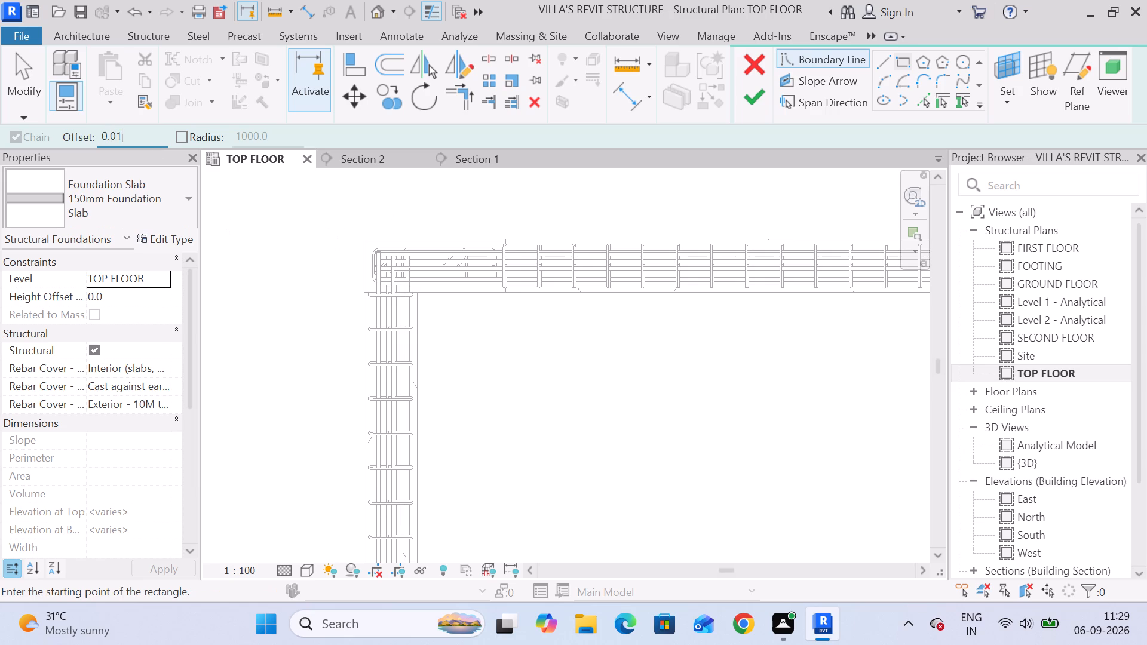
key(shift+quotedbl)
key(Return)
click(364, 239)
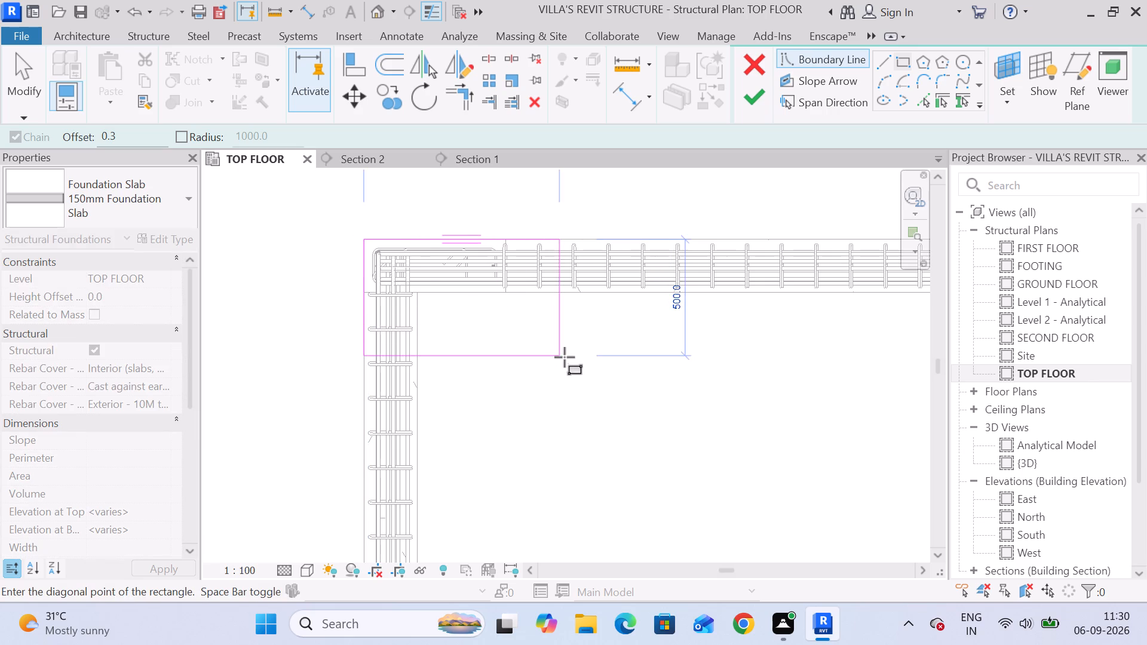
key(space)
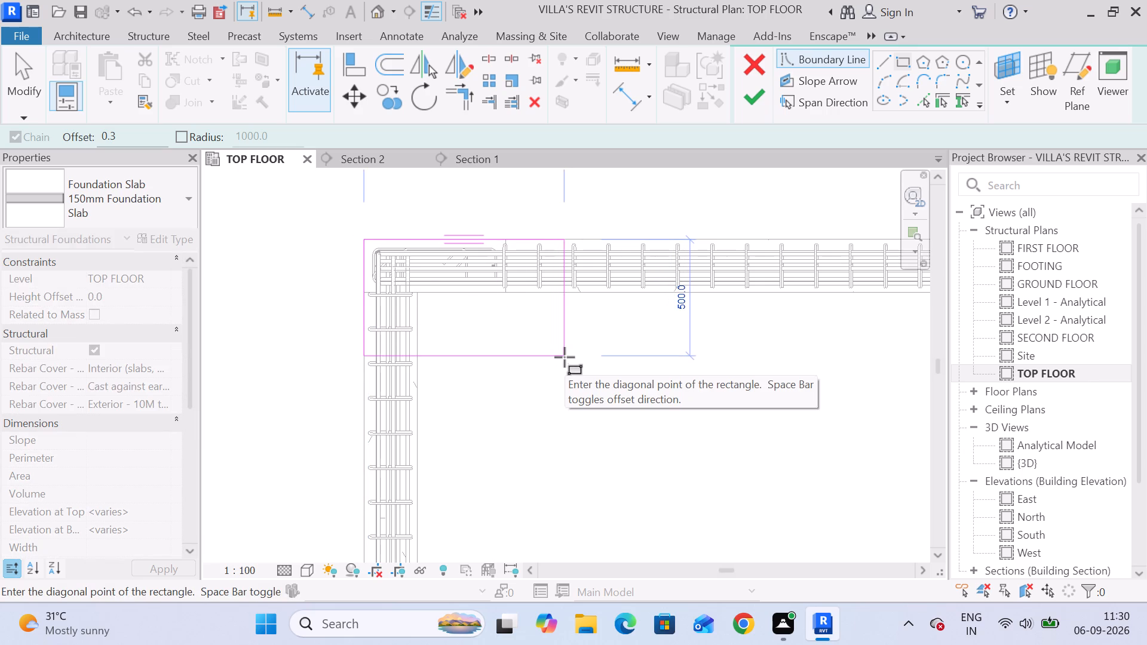
scroll(659, 383, down, 3)
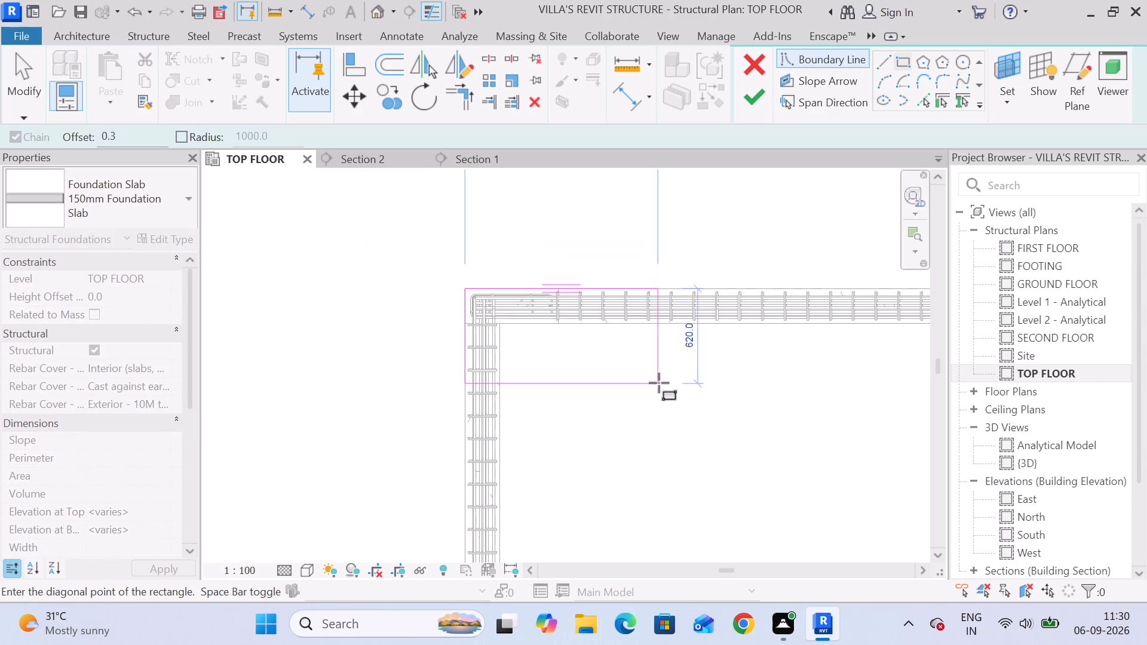
scroll(501, 311, up, 11)
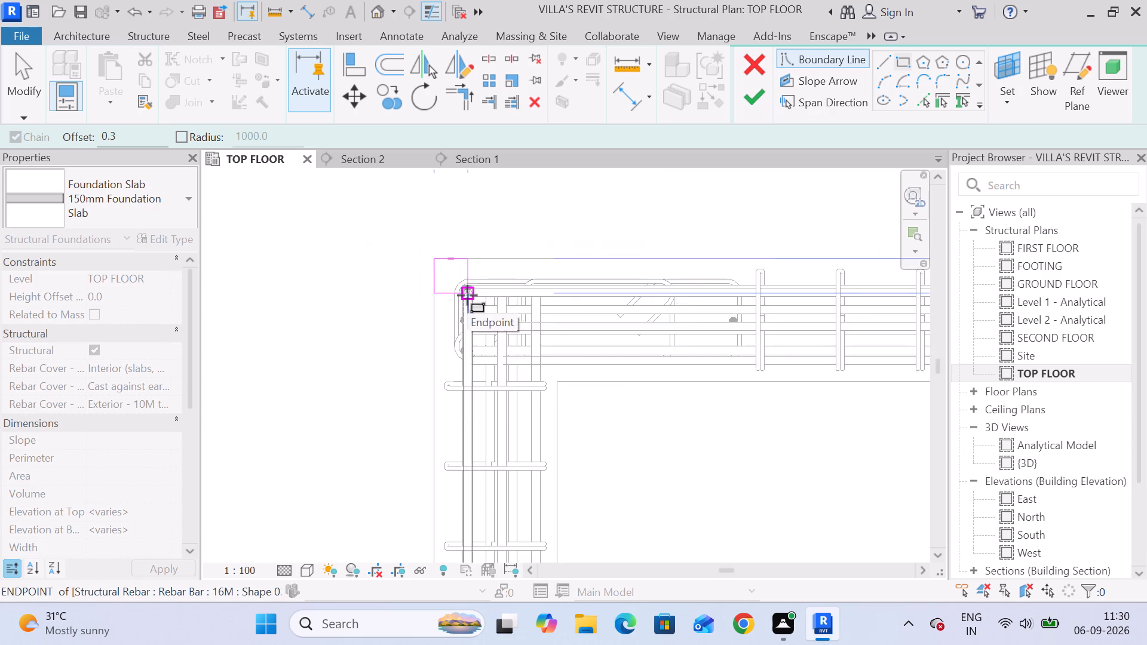
scroll(467, 295, up, 9)
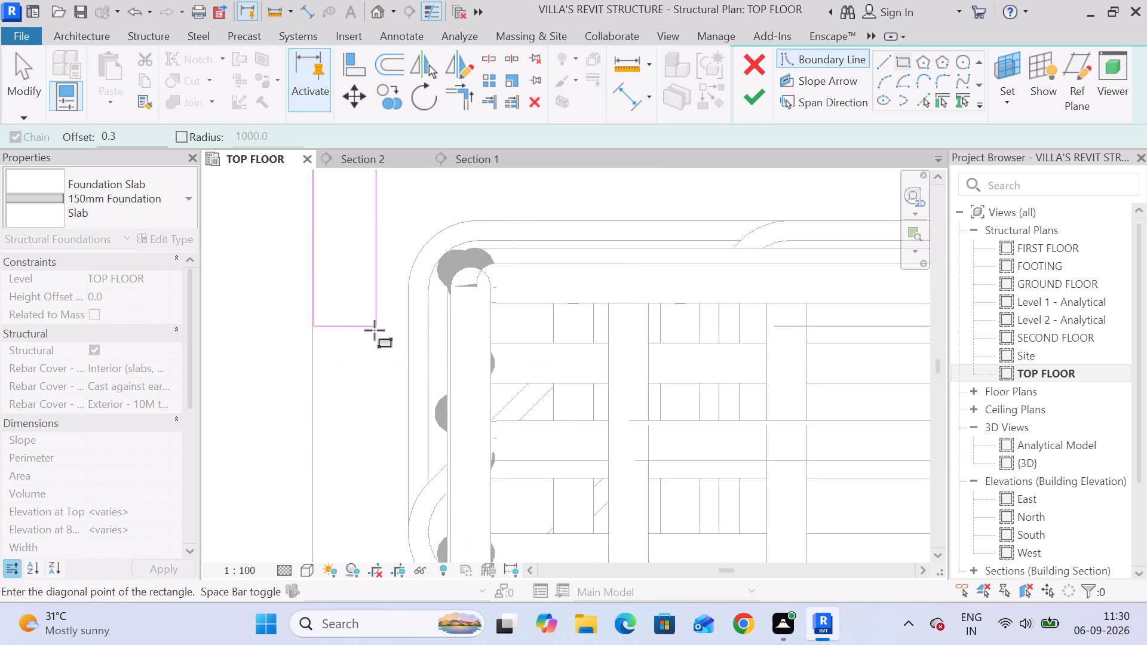
scroll(375, 331, down, 20)
scroll(375, 331, down, 8)
middle_drag(535, 386, 522, 324)
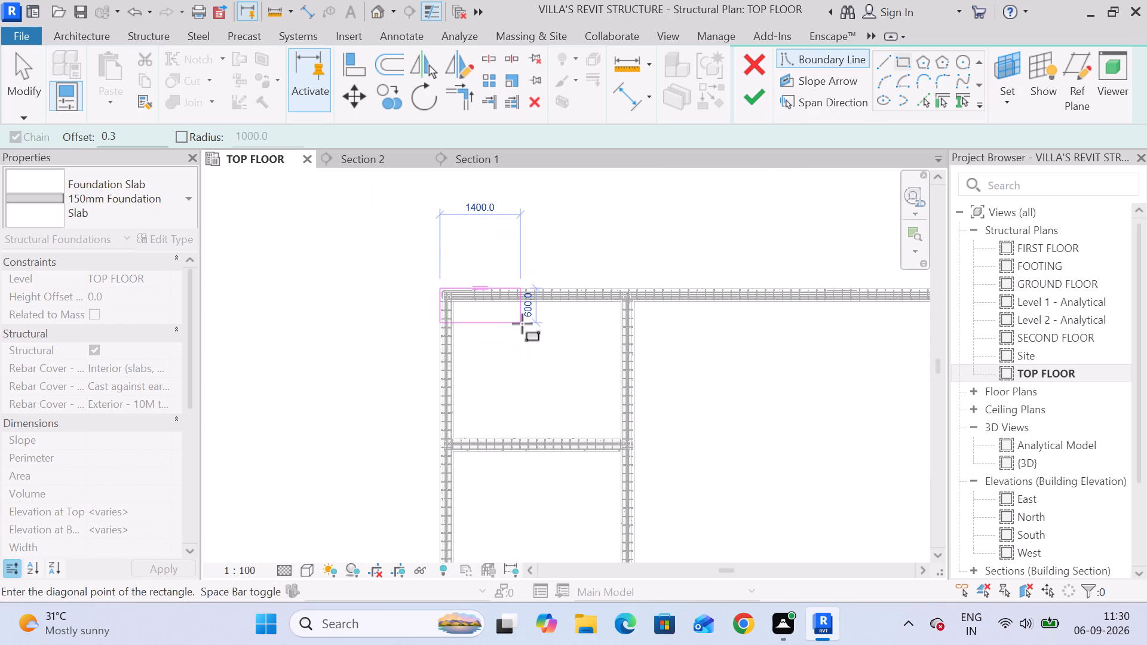
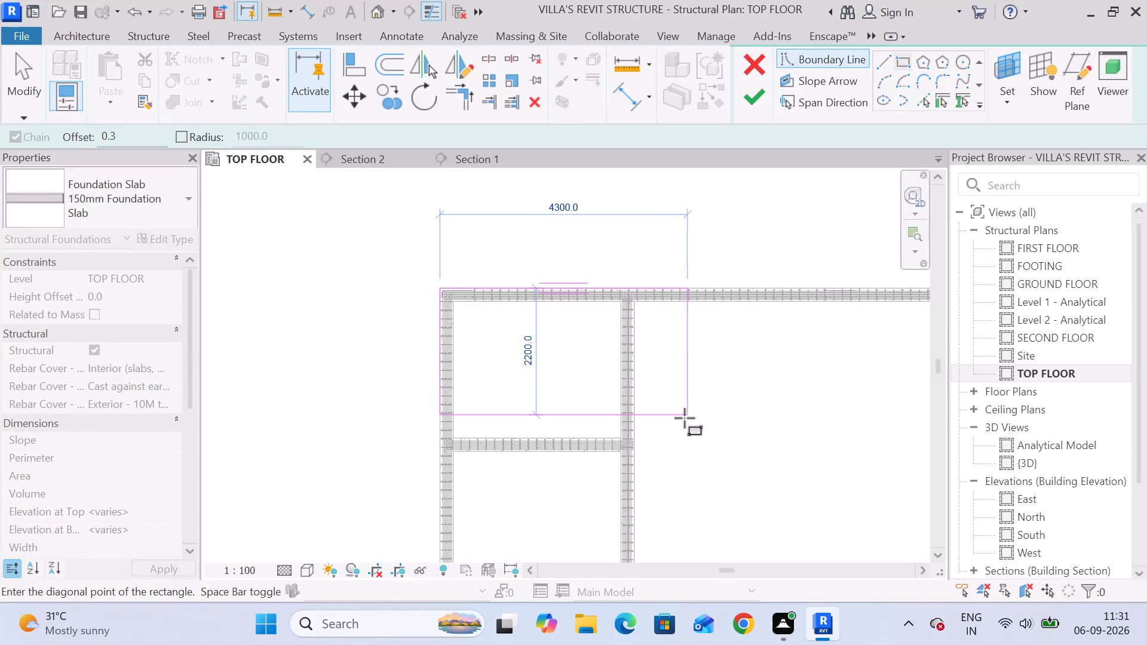
Complete the slab's rectangular boundary at the beam centreline intersection in the upper-left bay's lower-right corner, and finish the slab sketch.
scroll(684, 416, down, 4)
middle_drag(682, 417, 661, 385)
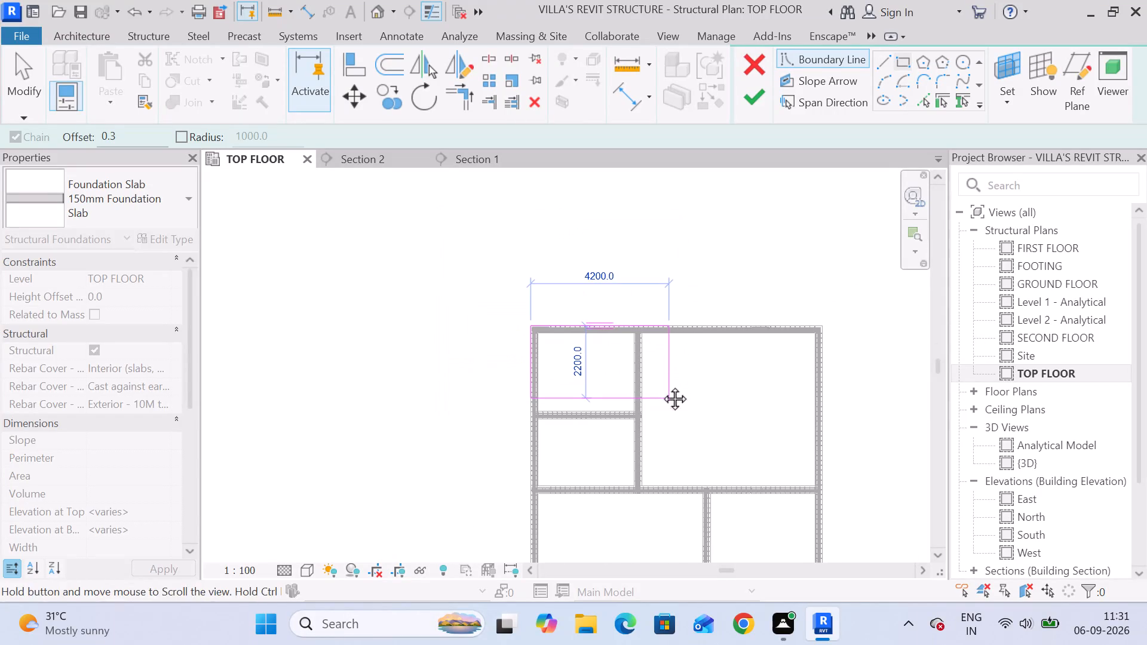
middle_drag(661, 385, 653, 365)
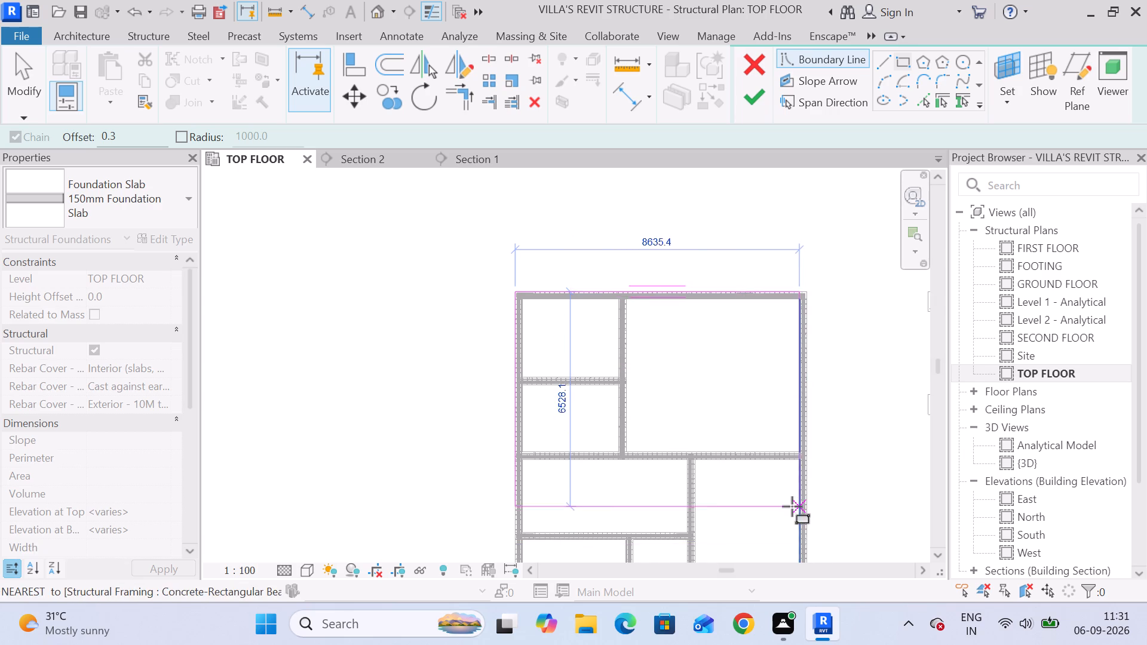
scroll(792, 506, down, 2)
scroll(663, 412, up, 7)
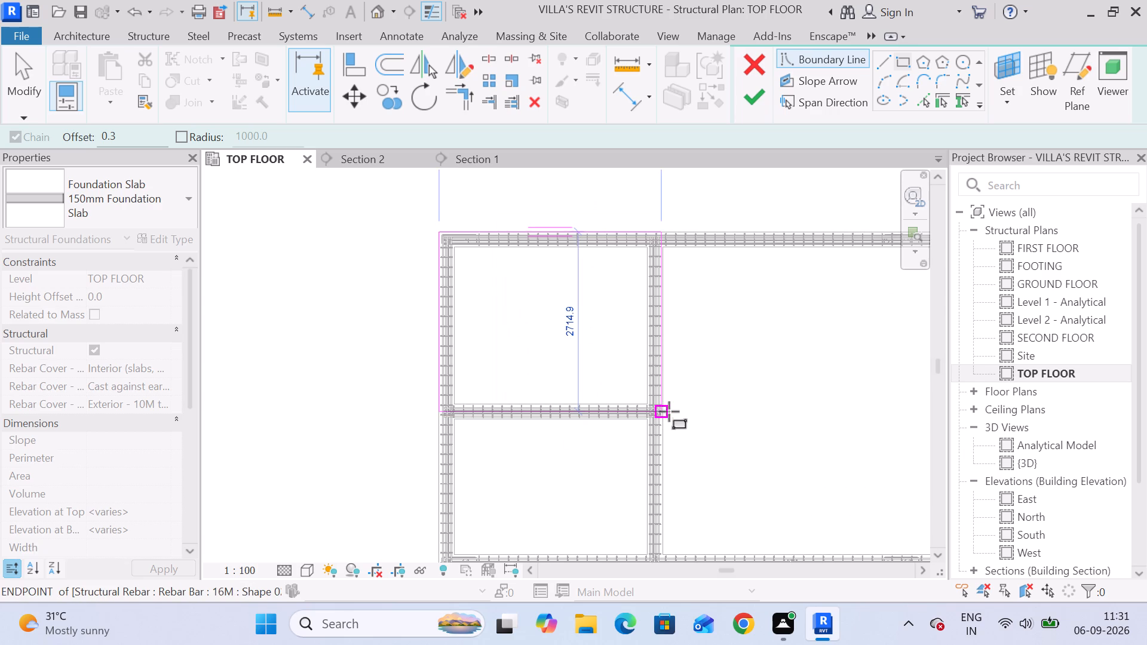
scroll(653, 411, up, 13)
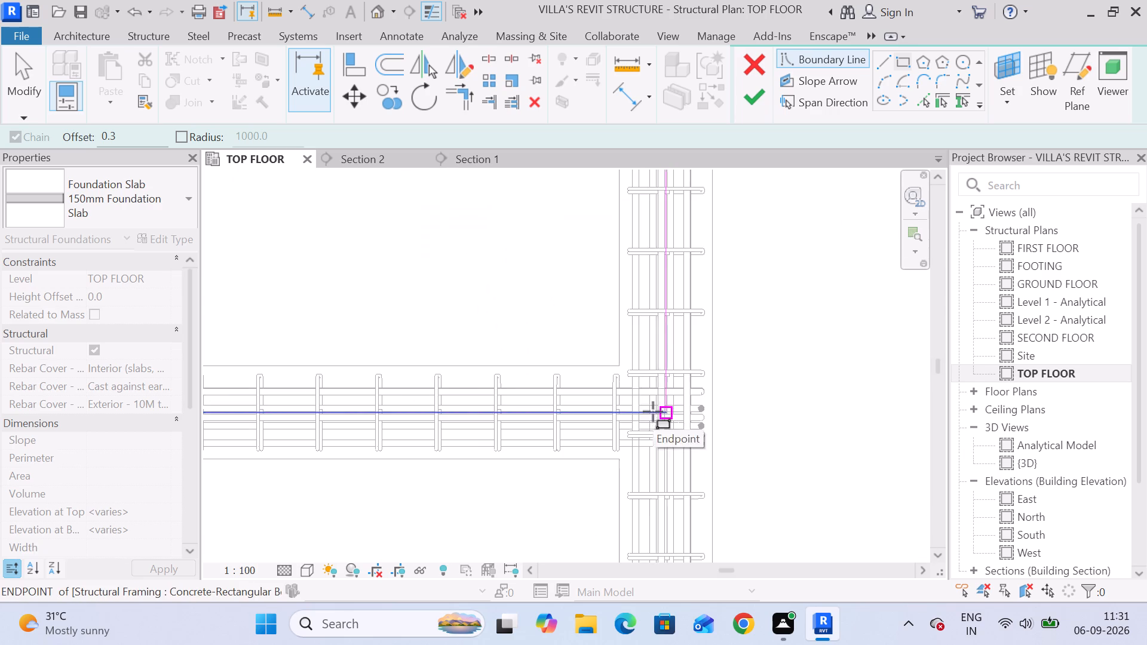
scroll(667, 411, up, 5)
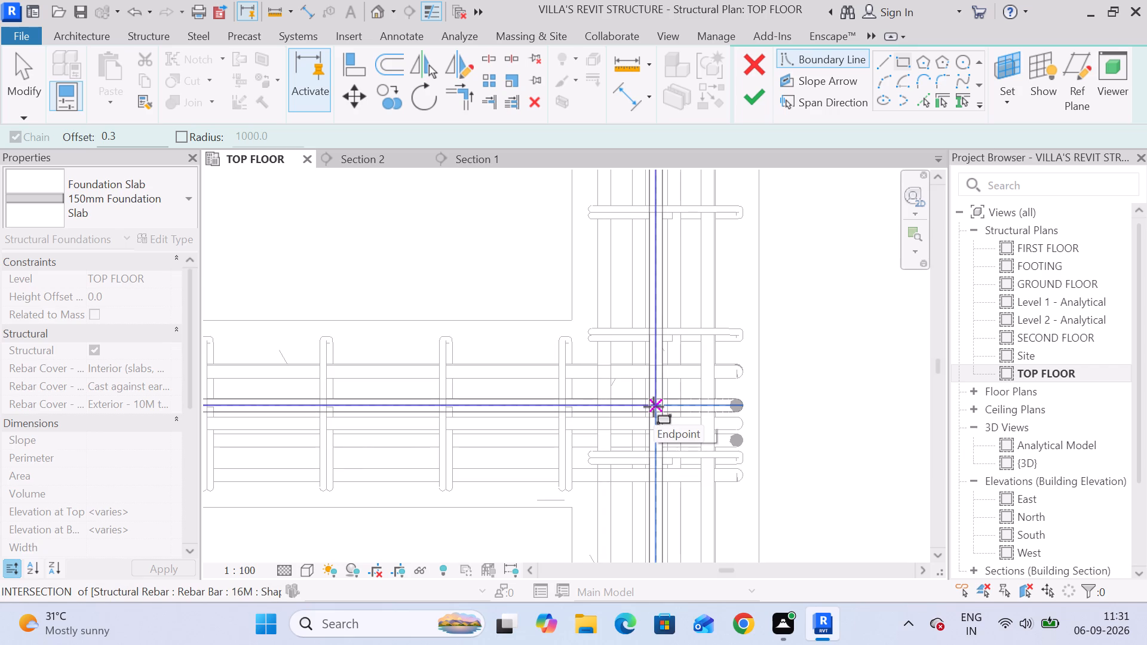
scroll(654, 407, up, 3)
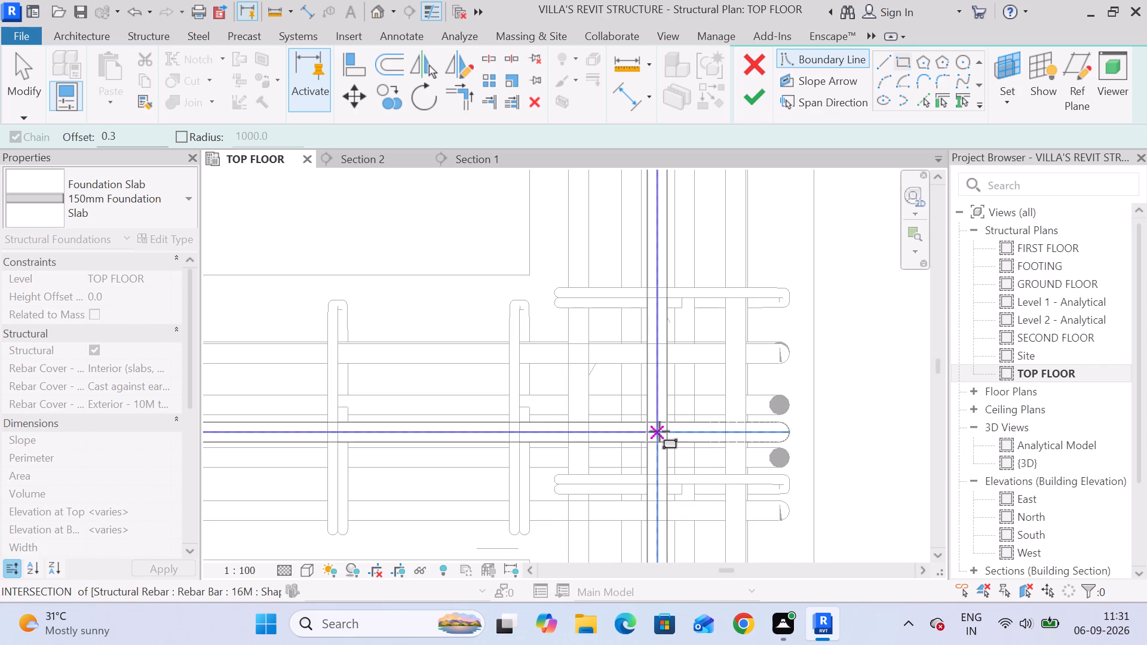
click(657, 431)
scroll(657, 432, down, 4)
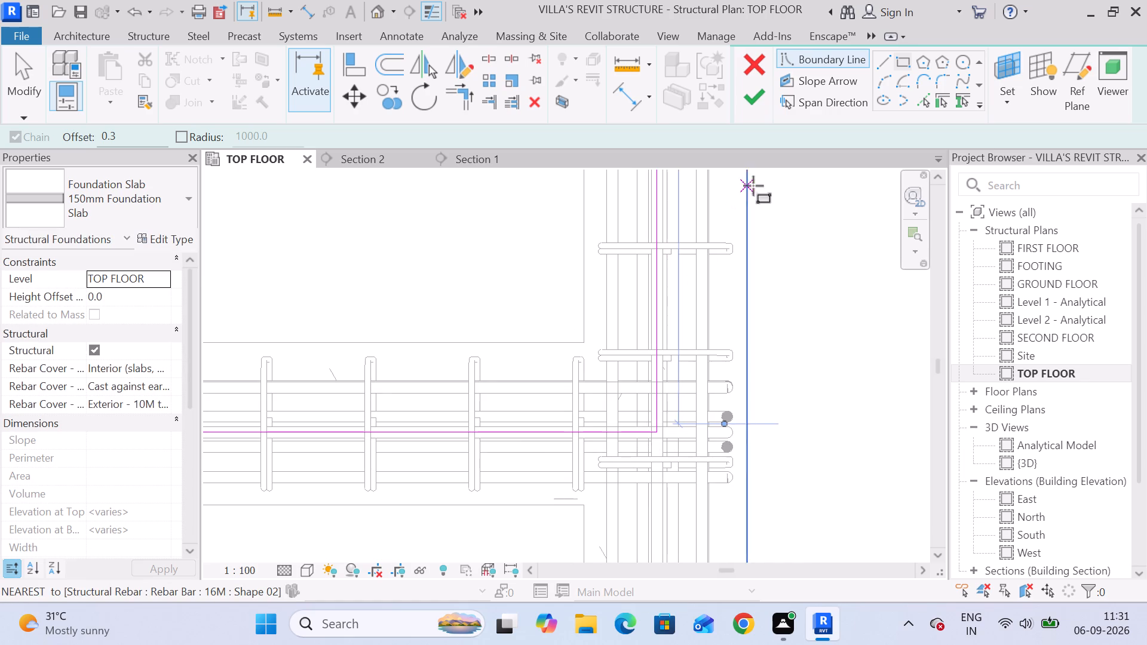
click(752, 105)
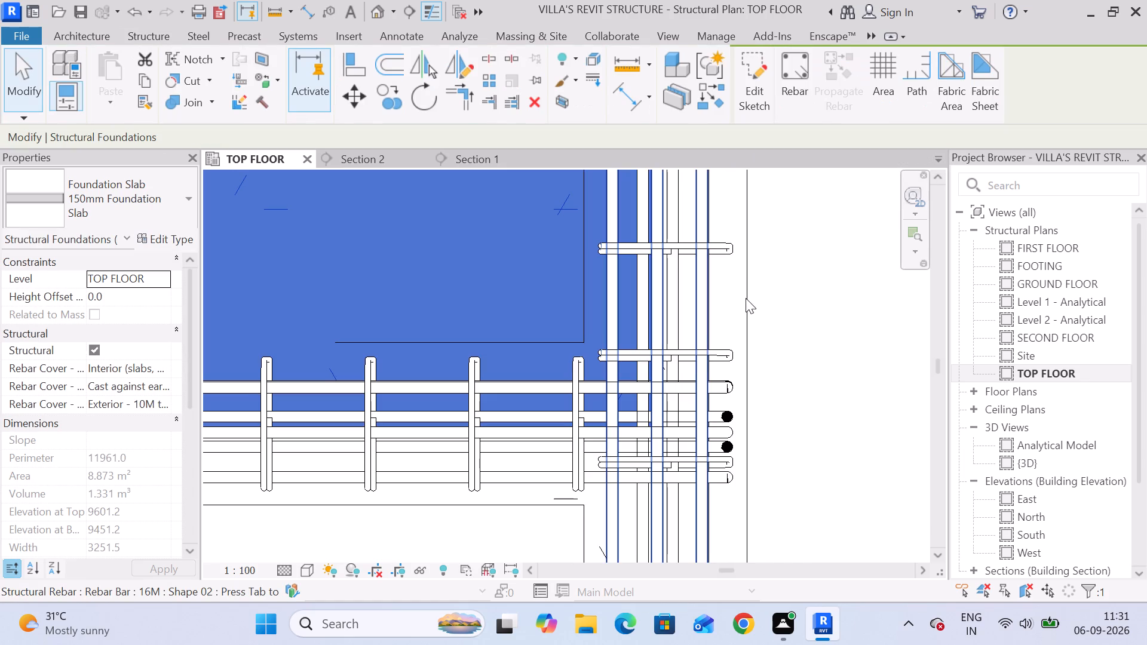
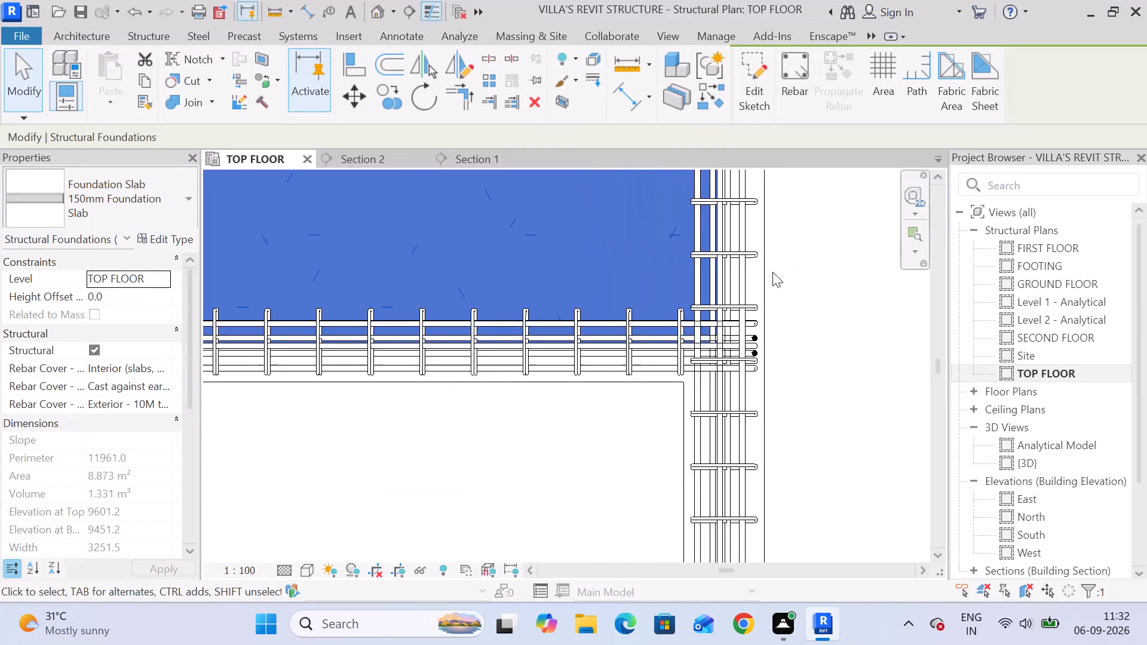
Start a rectangular 150mm Foundation Slab boundary below the first panel, with its first corner at the dividing beam's left rebar end.
middle_drag(640, 300, 717, 464)
scroll(722, 450, down, 4)
middle_drag(717, 450, 662, 335)
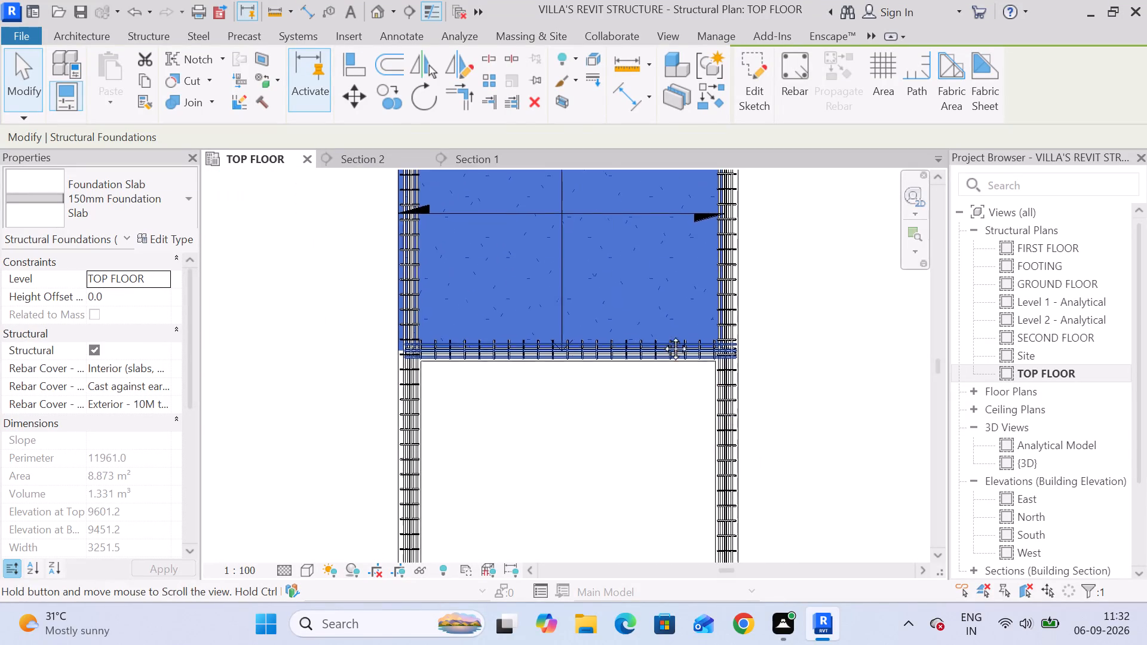
middle_drag(662, 335, 661, 335)
scroll(661, 335, up, 1)
scroll(672, 333, down, 8)
middle_drag(636, 363, 619, 348)
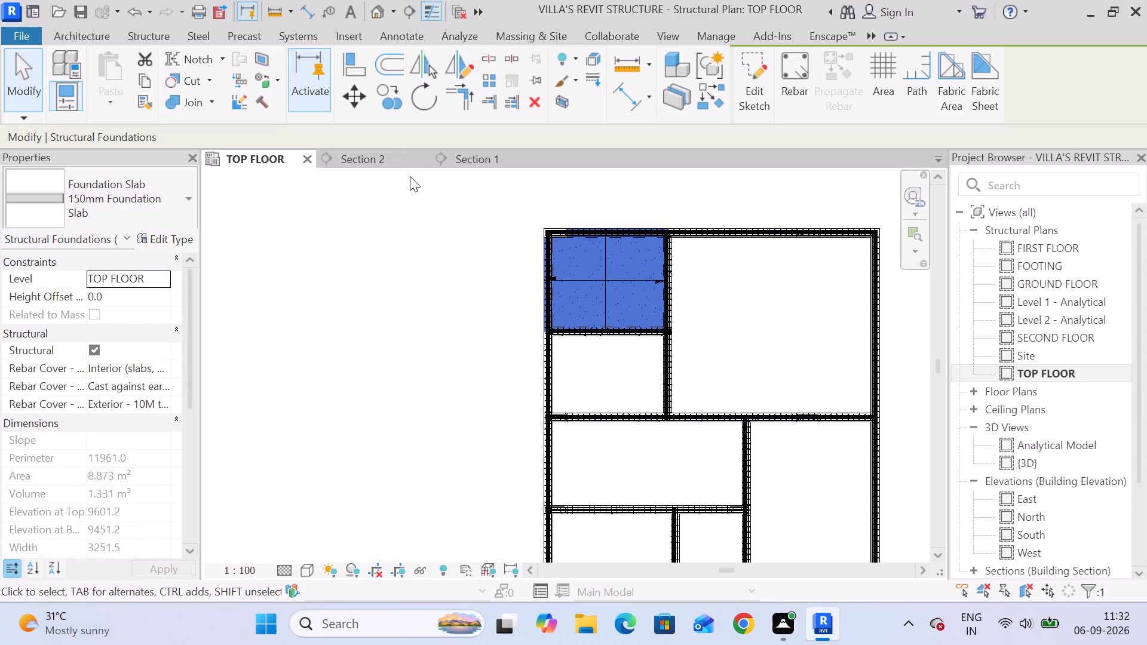
click(152, 41)
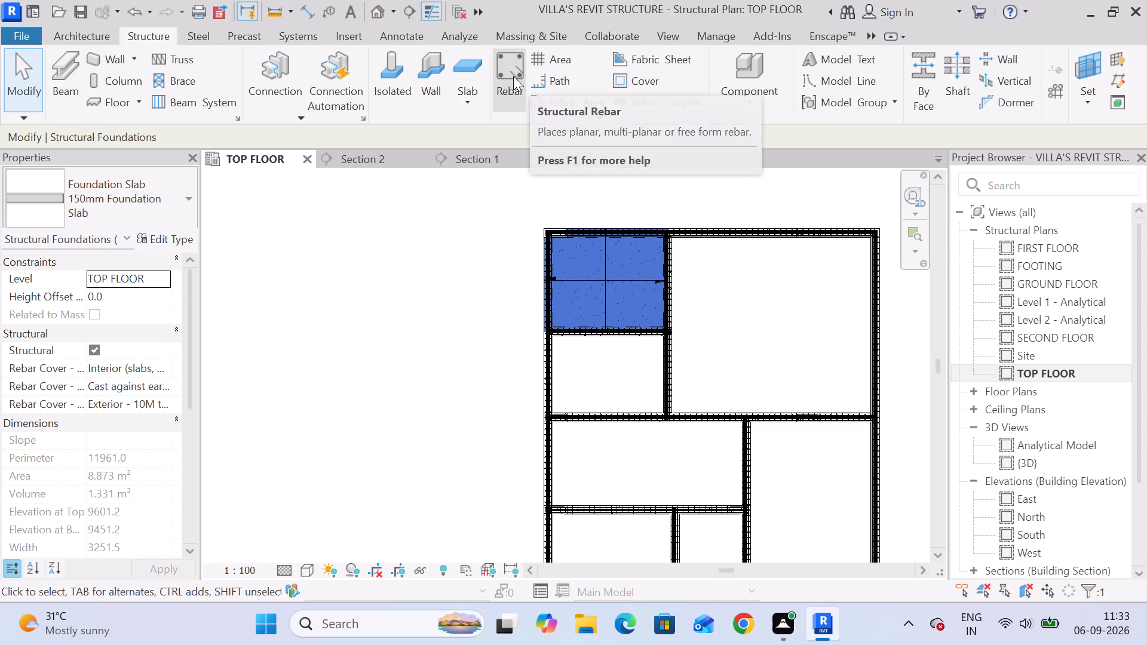
click(465, 62)
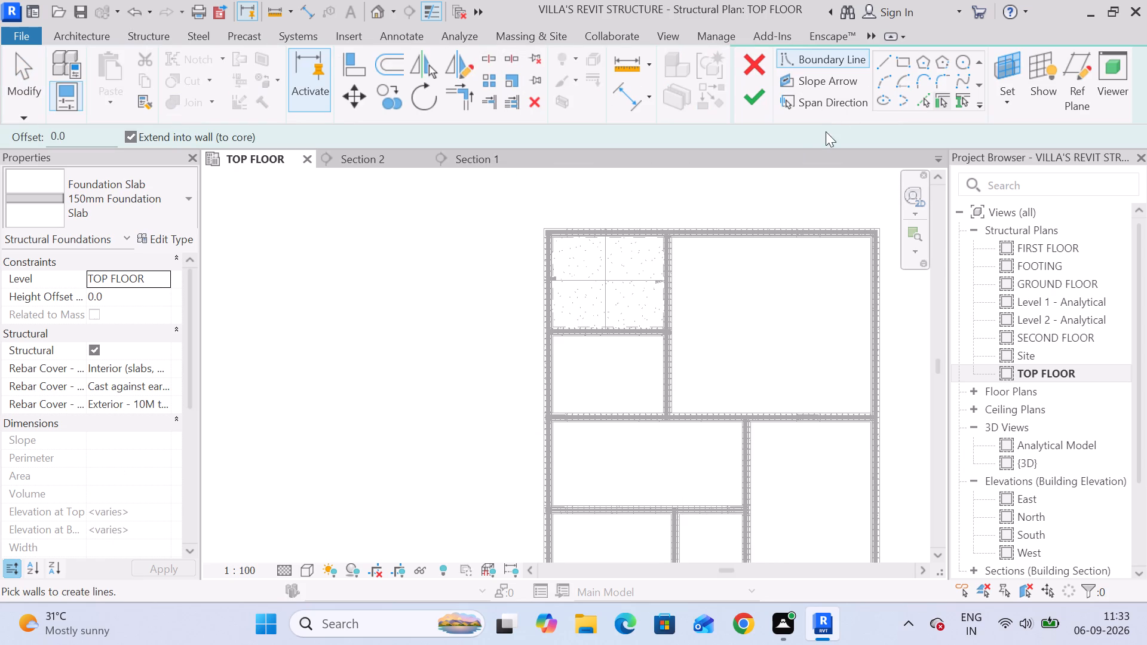
click(906, 64)
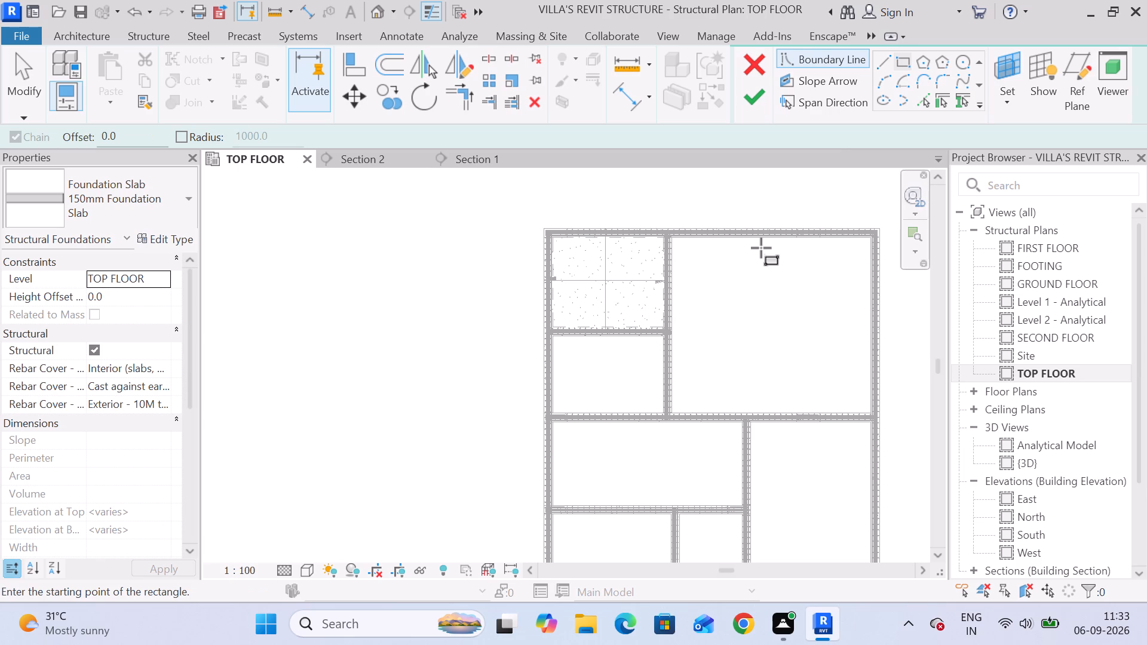
click(900, 62)
scroll(517, 345, up, 13)
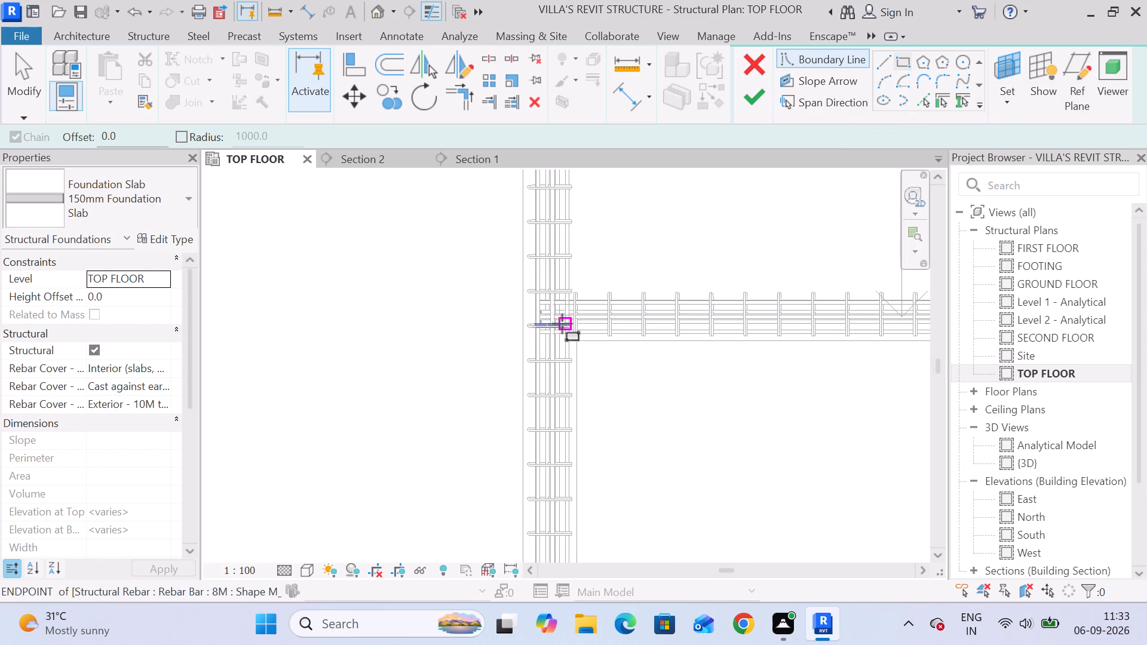
scroll(556, 321, up, 5)
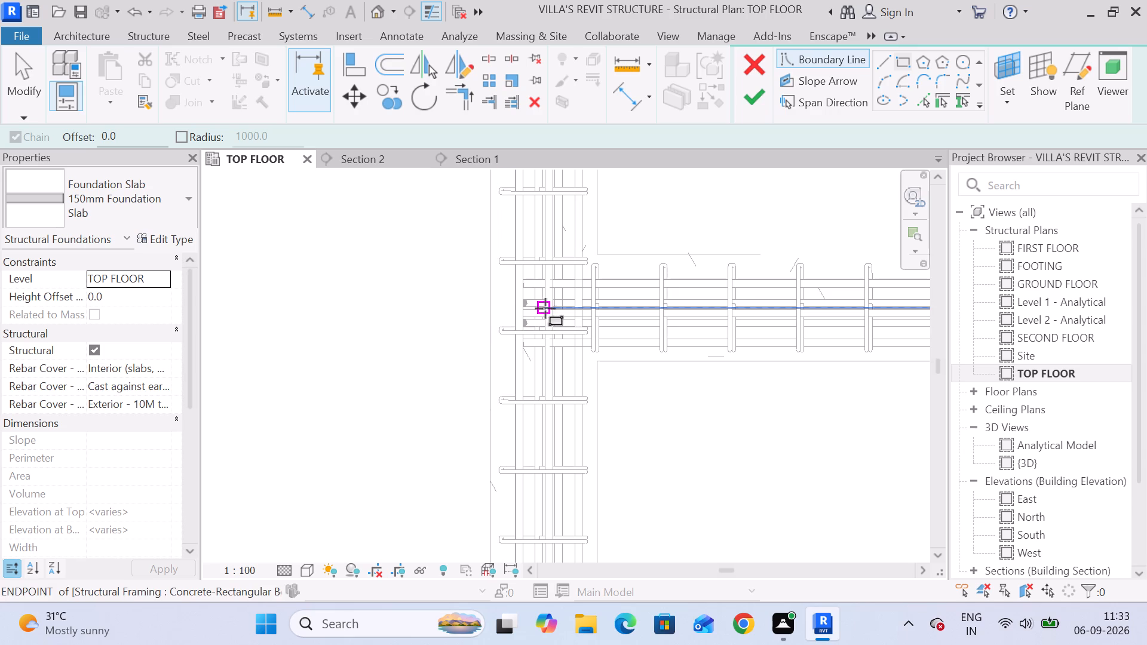
scroll(548, 306, up, 5)
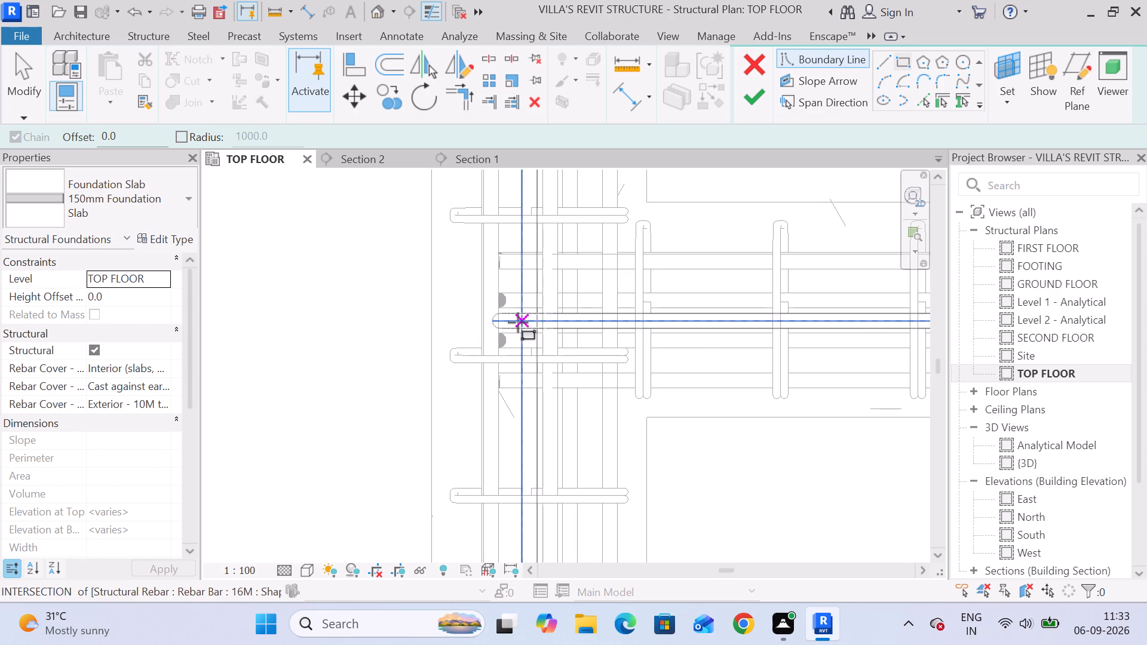
click(498, 322)
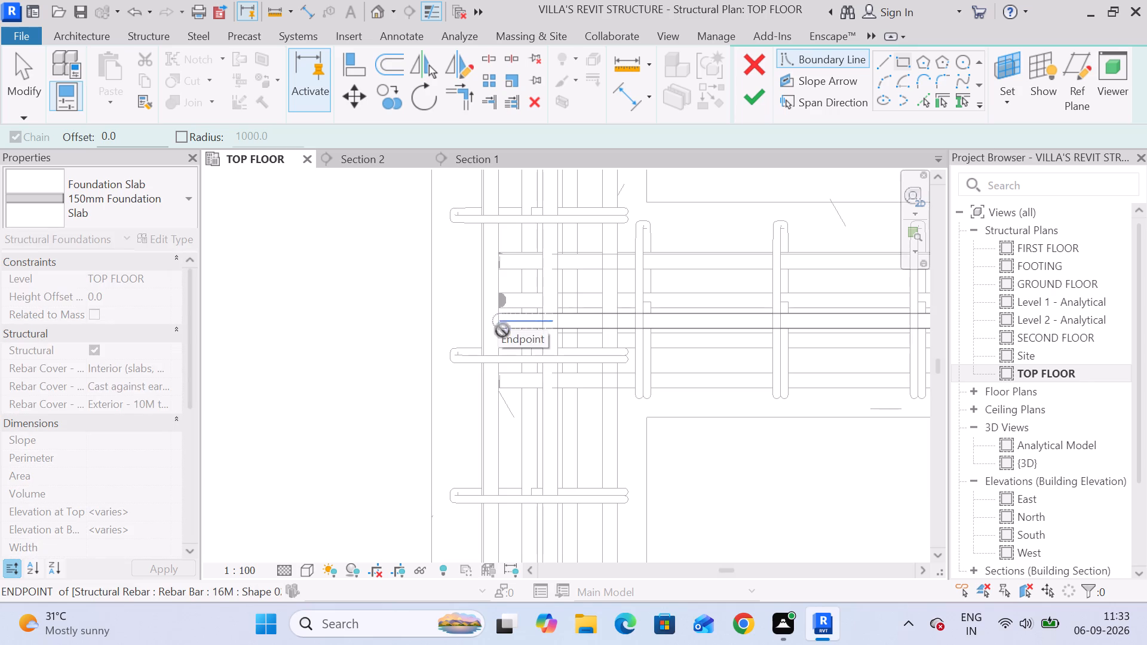
Complete the slab's rectangular boundary at the bay's lower-right beam junction, near the lower face of the horizontal beam.
scroll(508, 410, down, 3)
middle_drag(711, 454, 473, 319)
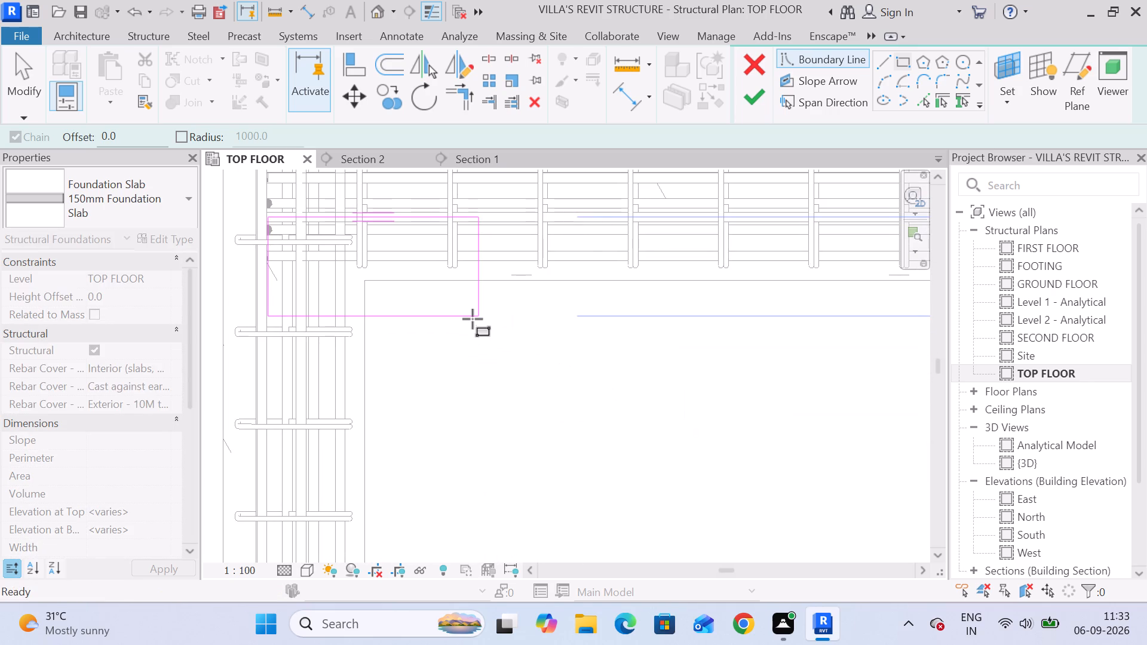
scroll(493, 321, down, 4)
middle_drag(774, 423, 412, 318)
scroll(458, 321, down, 5)
scroll(618, 391, down, 5)
middle_drag(702, 457, 651, 345)
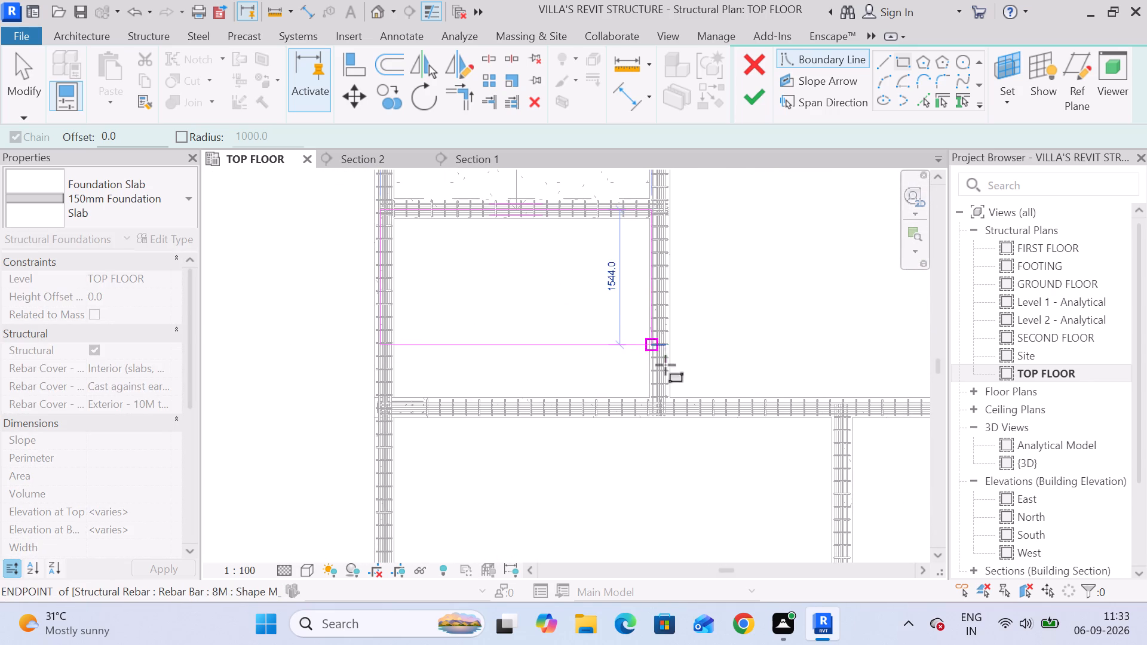
scroll(663, 417, up, 14)
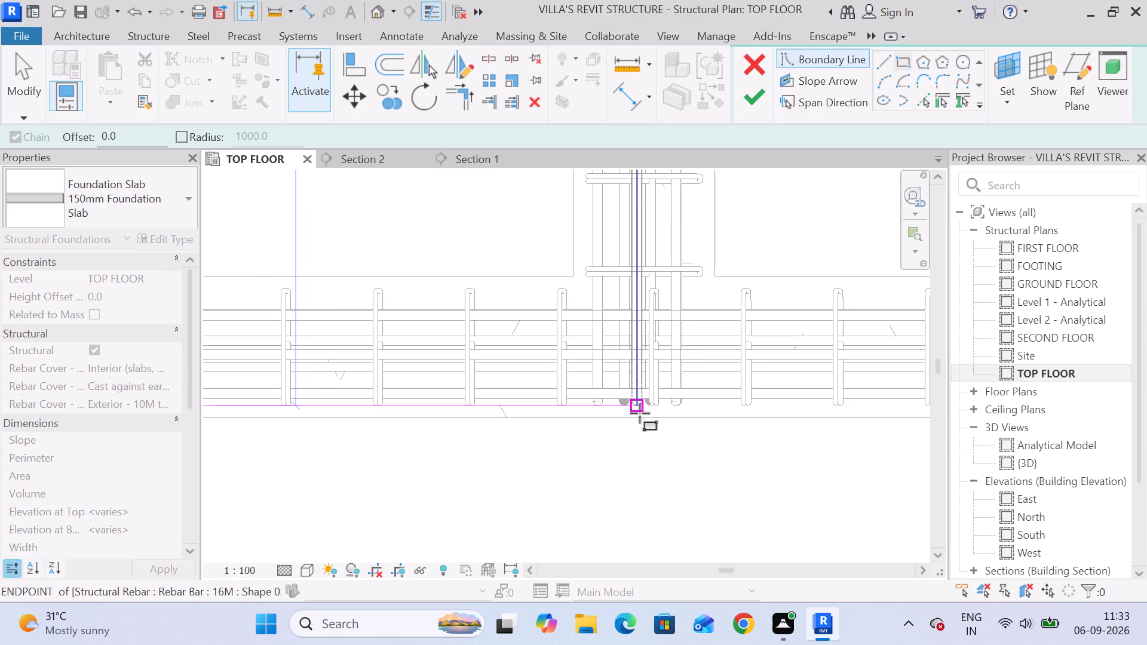
scroll(640, 415, up, 4)
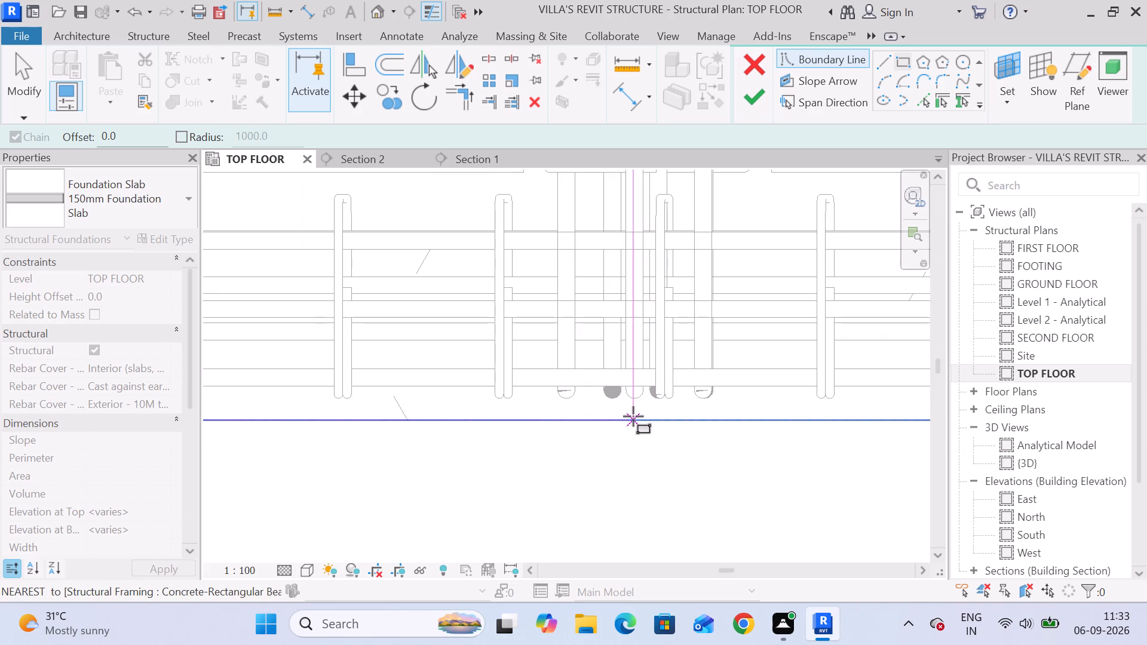
click(638, 399)
Align the slab boundary's left edge to the outer face of the left perimeter beam.
scroll(639, 410, down, 6)
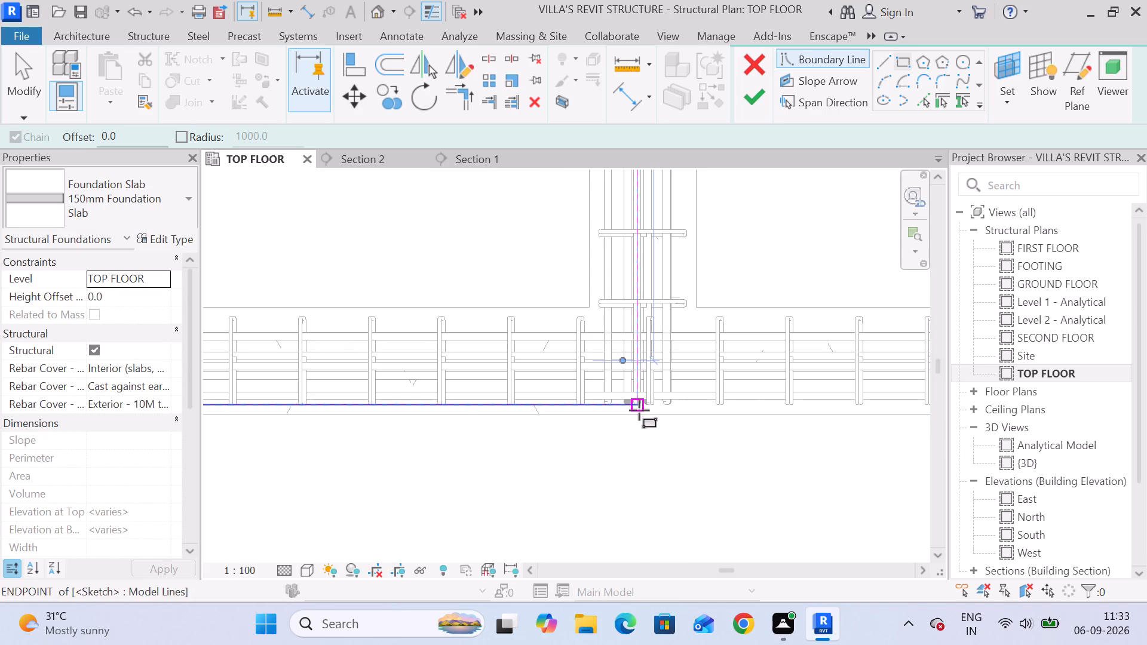
scroll(649, 412, down, 17)
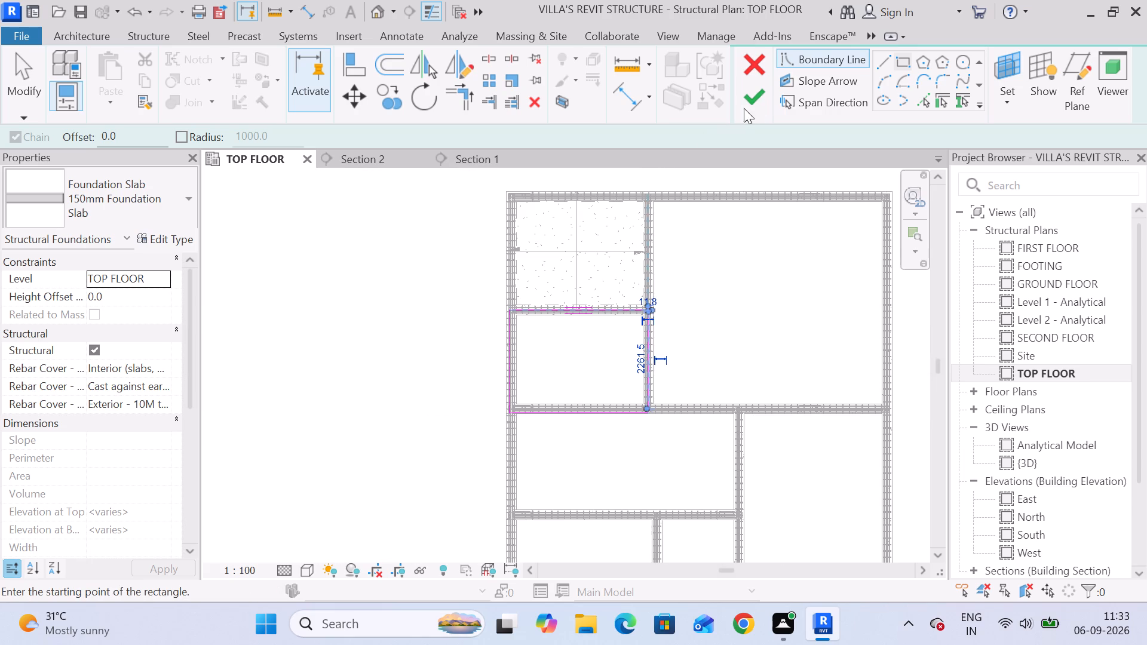
click(350, 63)
scroll(474, 337, up, 1)
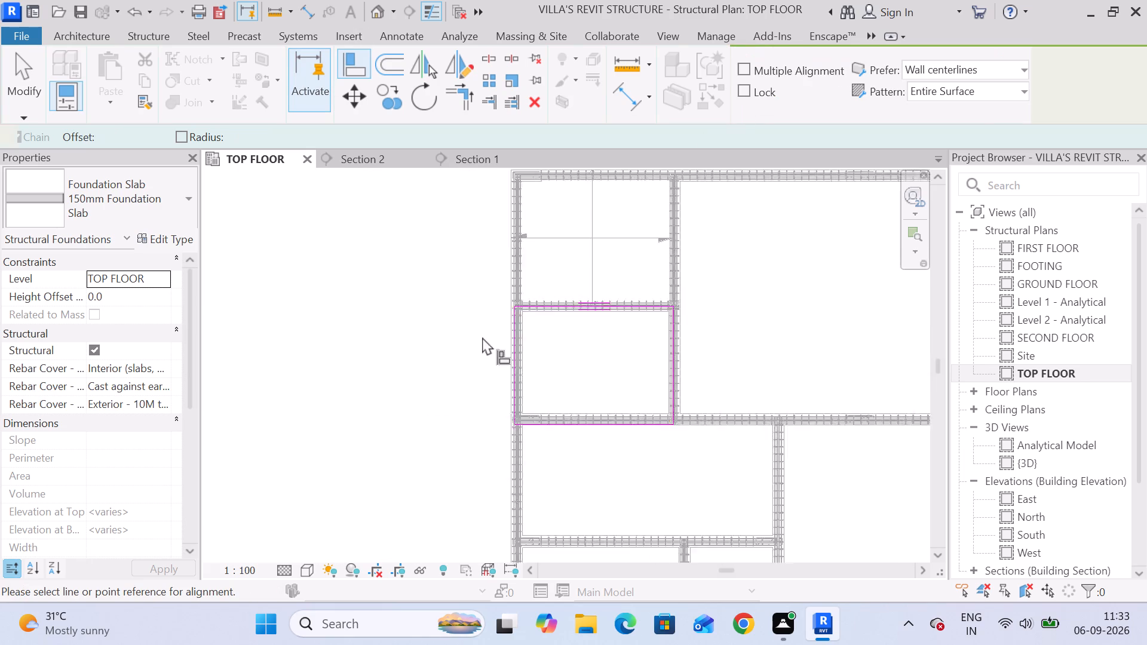
scroll(482, 337, up, 13)
click(571, 365)
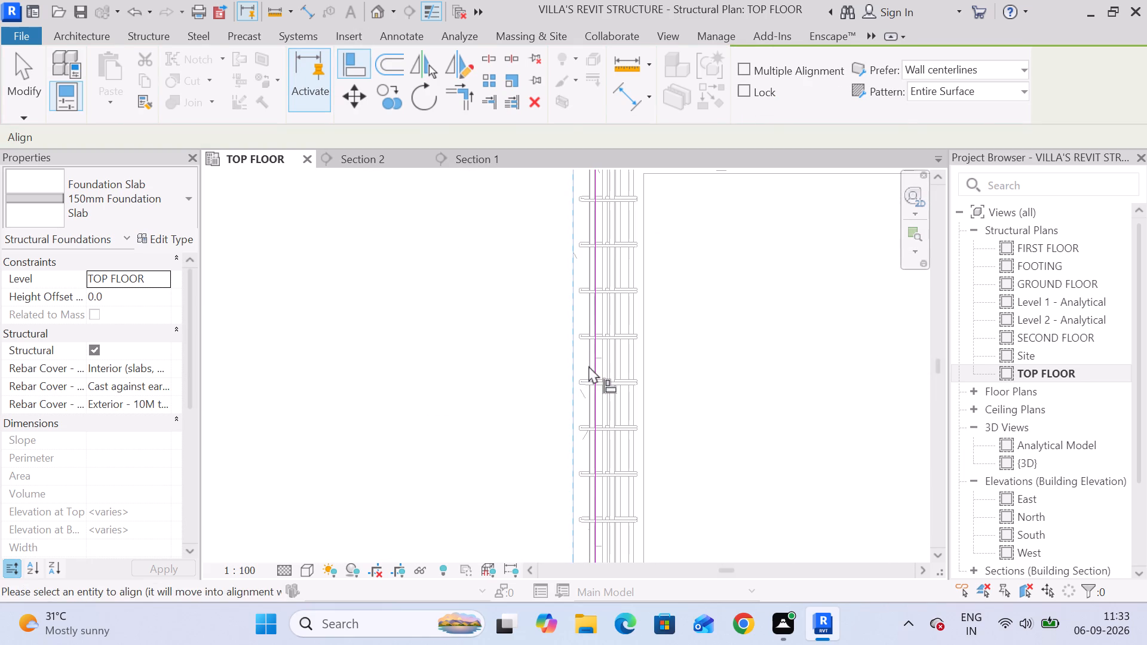
click(591, 365)
Align the slab boundary's bottom edge to the lower face of the beam below the bay.
scroll(591, 380, down, 3)
middle_drag(717, 445, 501, 209)
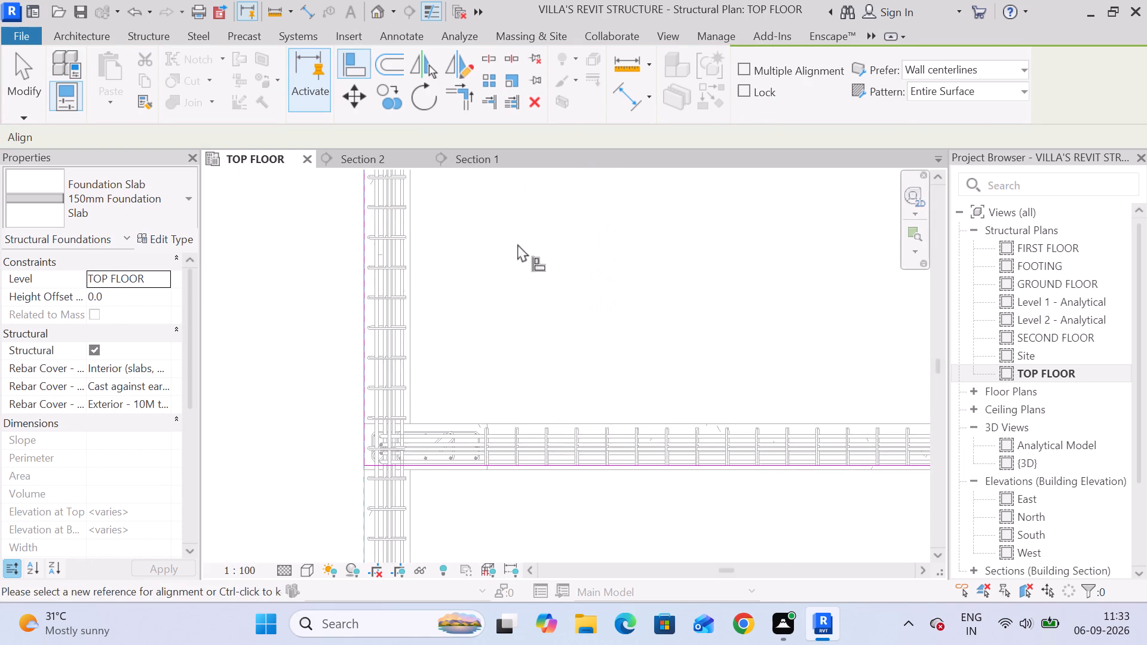
scroll(517, 260, down, 3)
scroll(526, 392, up, 11)
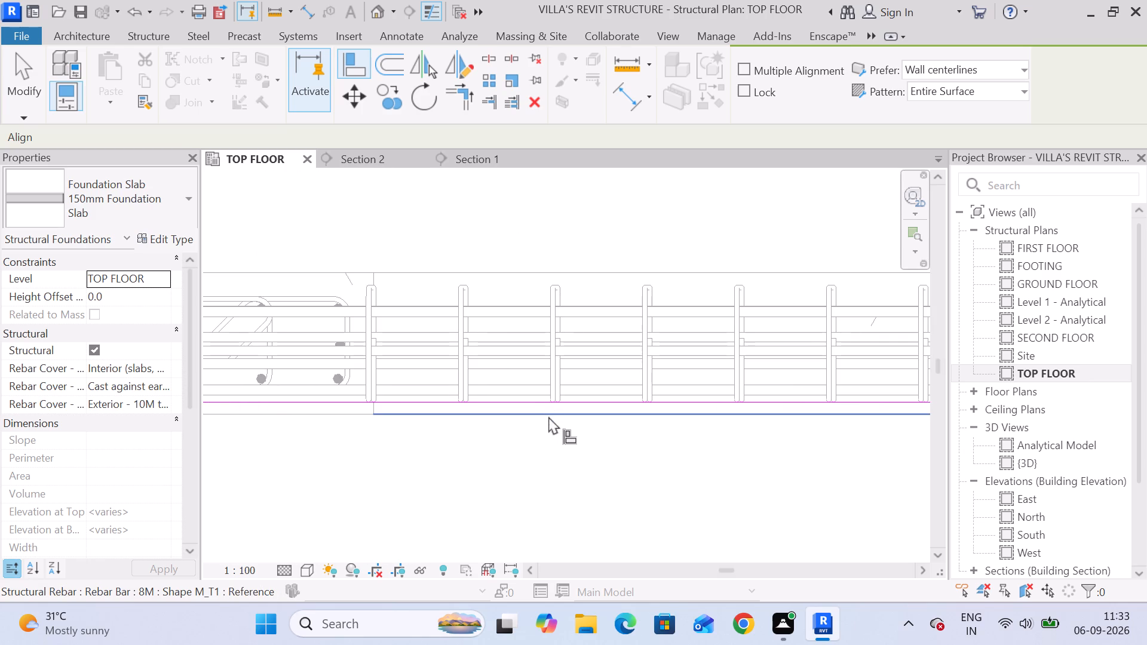
click(548, 416)
click(548, 404)
Inspect the aligned boundary's lower corners and its fit against the surrounding beams, and leave the Align command.
scroll(548, 404, down, 4)
middle_drag(538, 403, 691, 296)
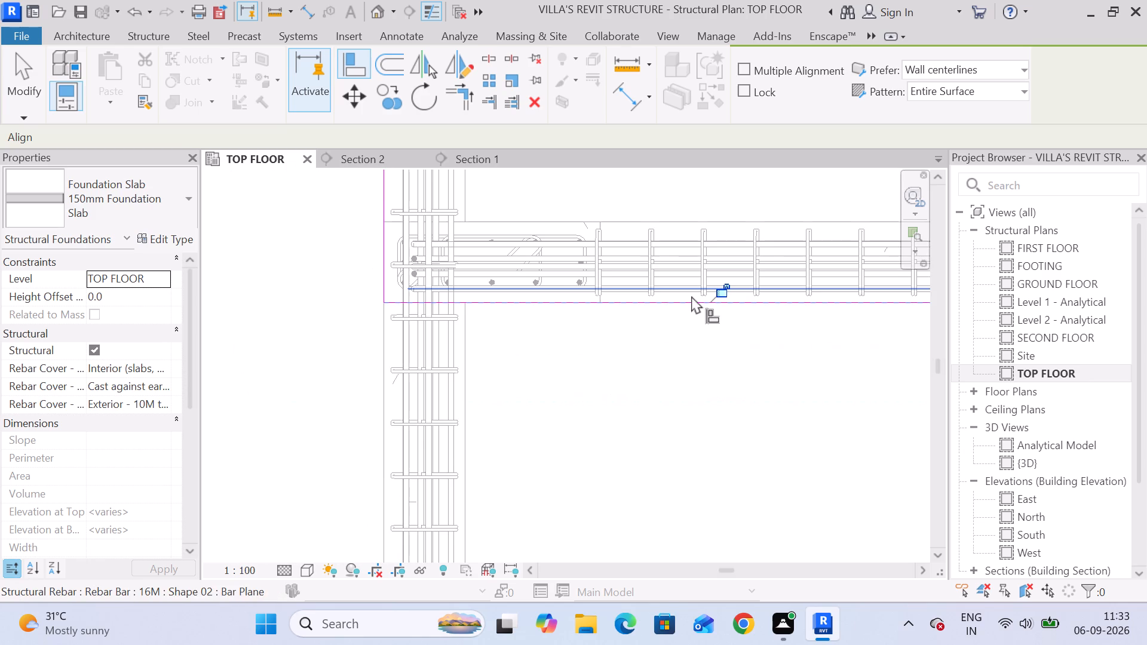
scroll(412, 303, up, 5)
scroll(432, 314, down, 4)
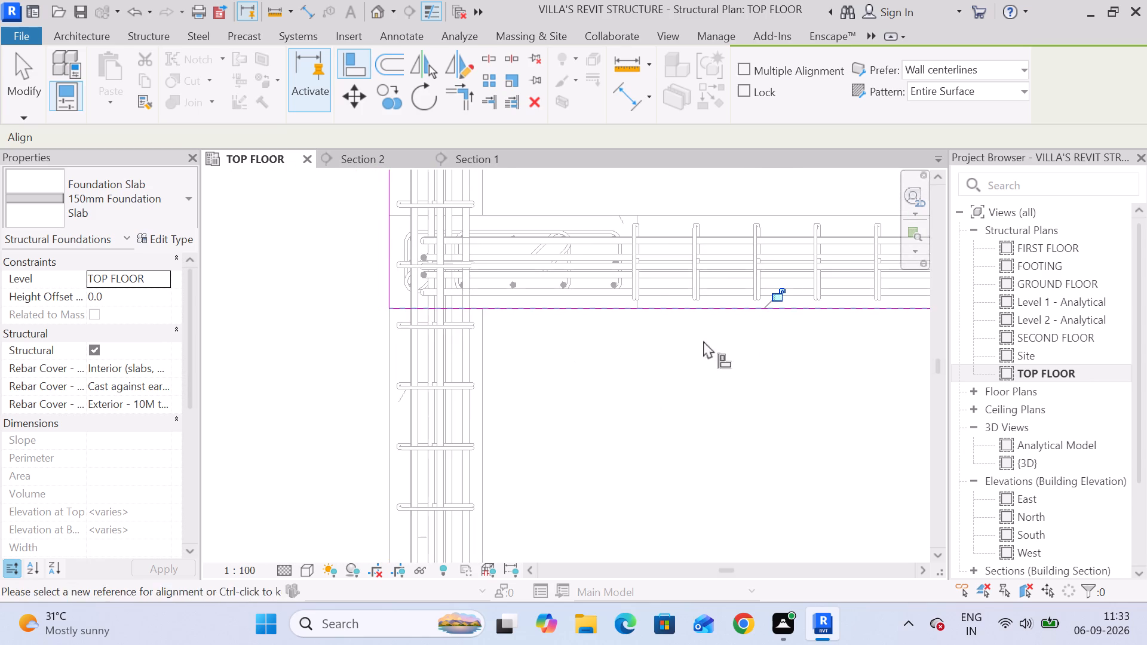
middle_drag(734, 339, 476, 367)
scroll(476, 367, down, 6)
middle_drag(804, 381, 437, 381)
scroll(584, 337, up, 3)
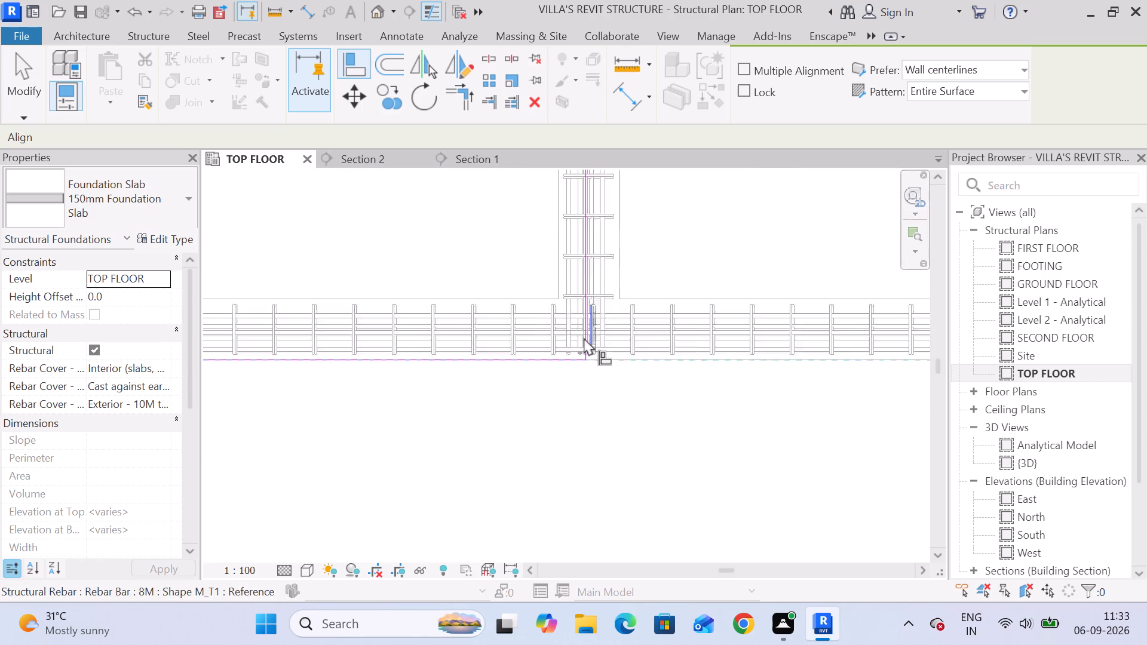
scroll(584, 337, up, 7)
scroll(594, 374, down, 12)
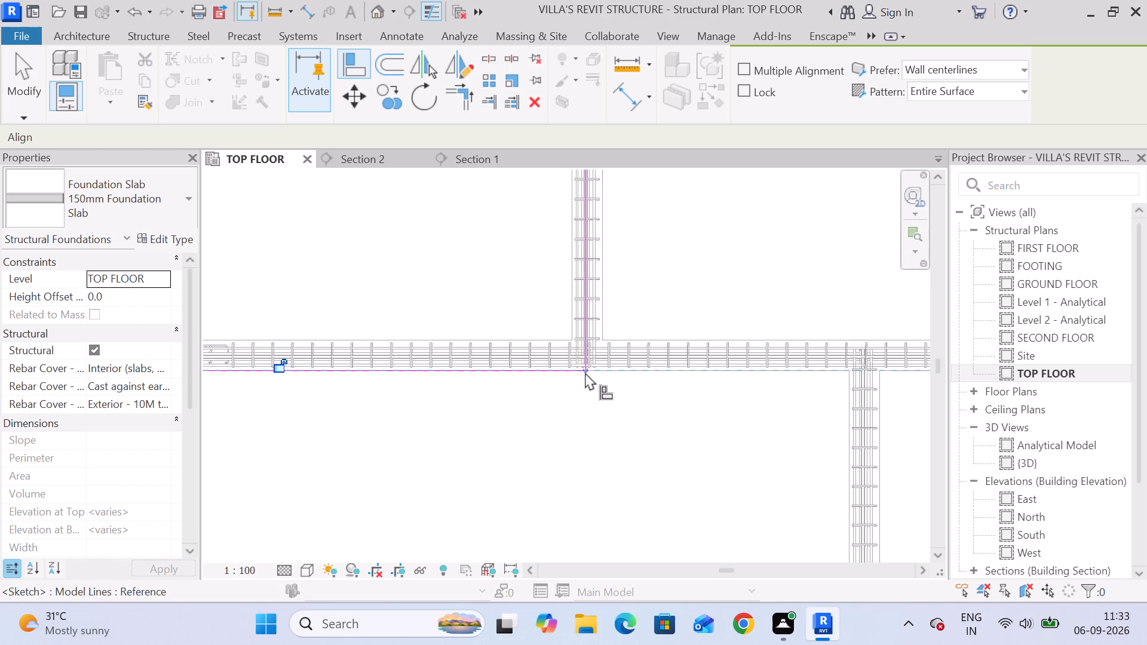
scroll(585, 372, down, 4)
middle_drag(484, 394, 608, 371)
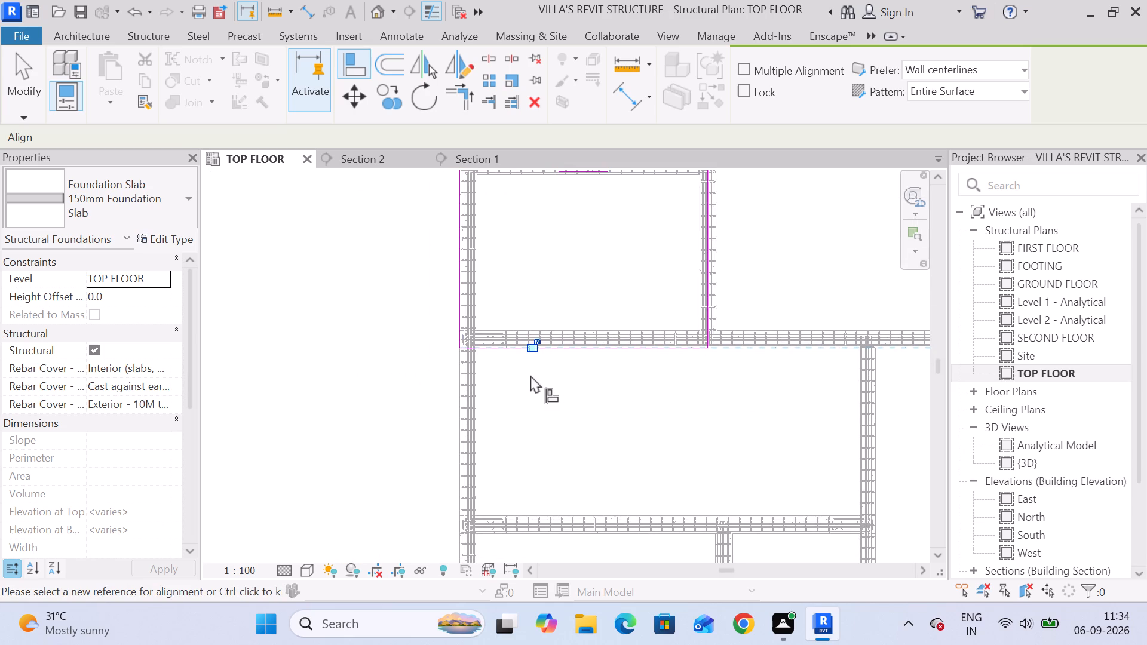
middle_drag(530, 375, 538, 223)
scroll(538, 223, down, 3)
middle_drag(538, 223, 552, 324)
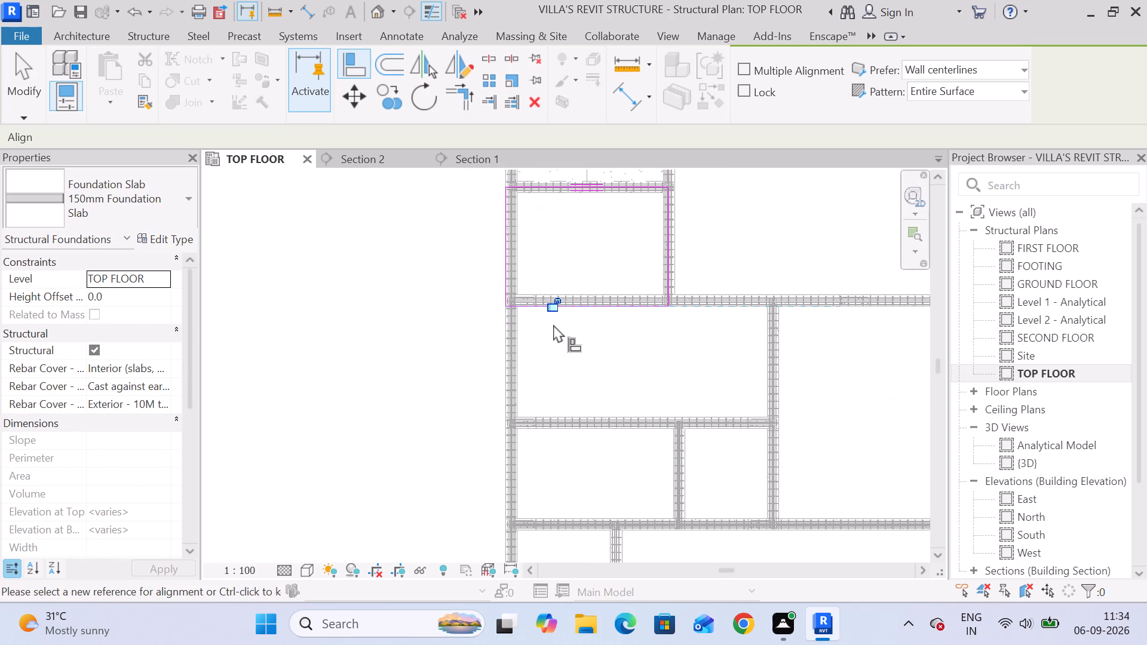
scroll(553, 324, down, 3)
middle_drag(553, 324, 573, 400)
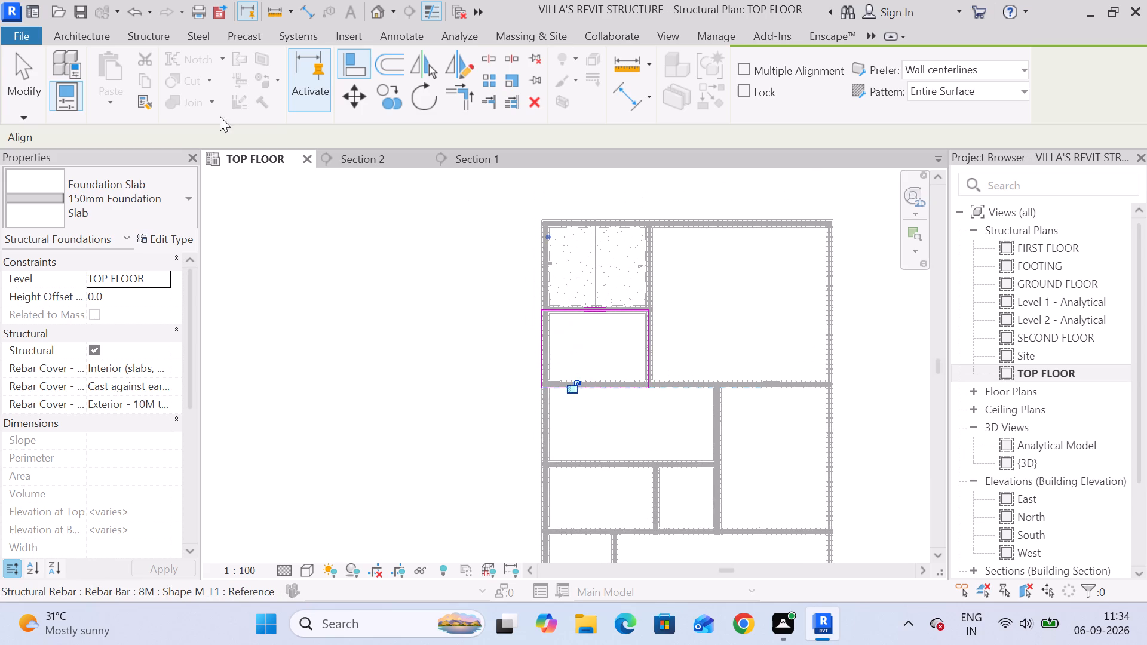
click(16, 68)
Set the left boundary line's distance from the left perimeter beam's centreline to 419.1 mm.
scroll(540, 346, up, 4)
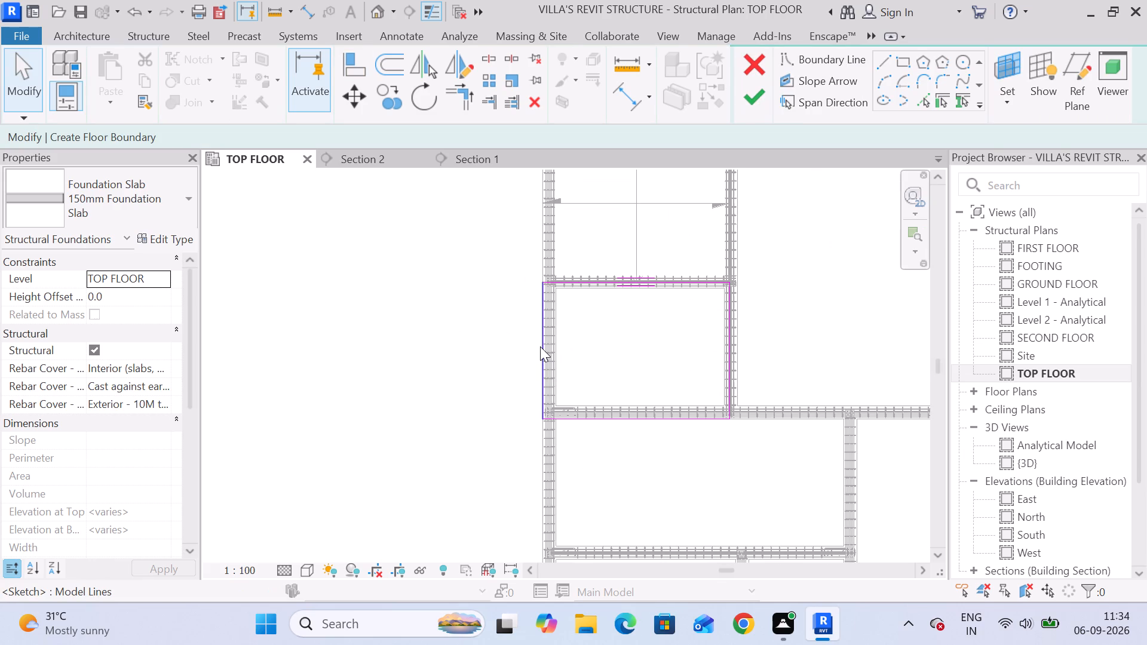
click(543, 346)
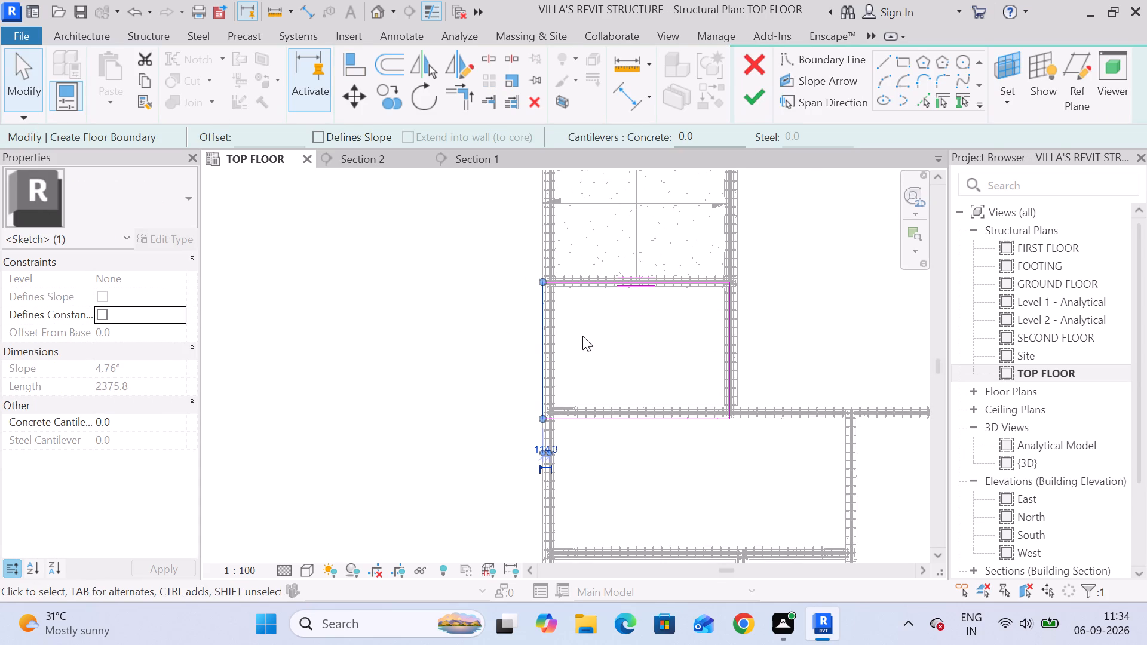
scroll(548, 456, up, 6)
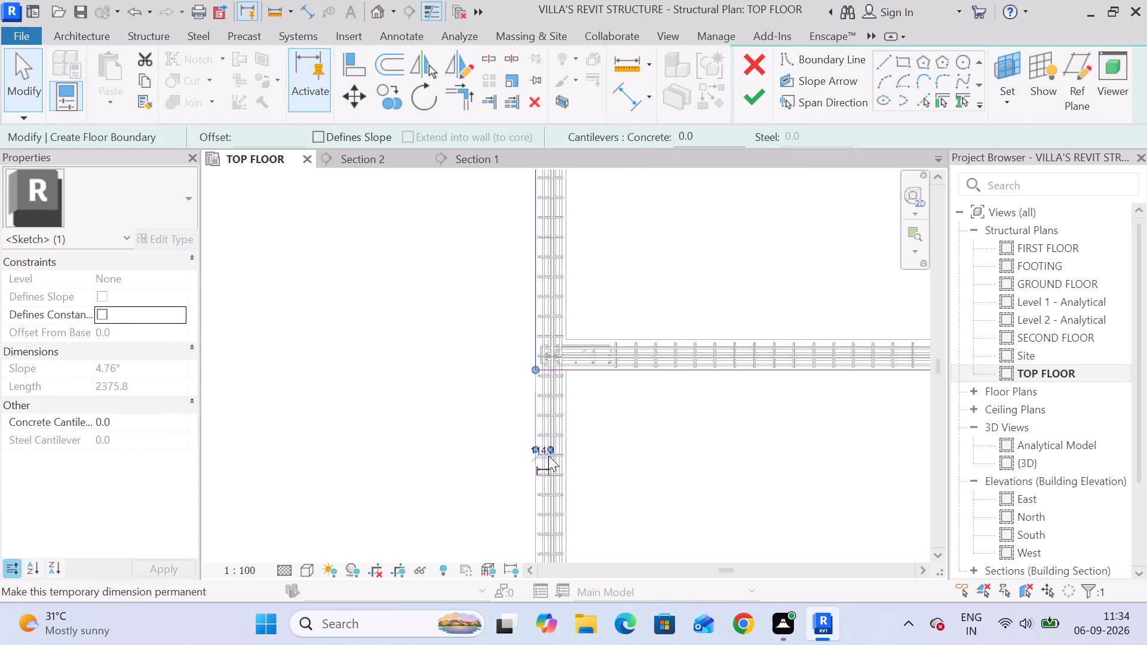
scroll(547, 451, up, 5)
click(539, 458)
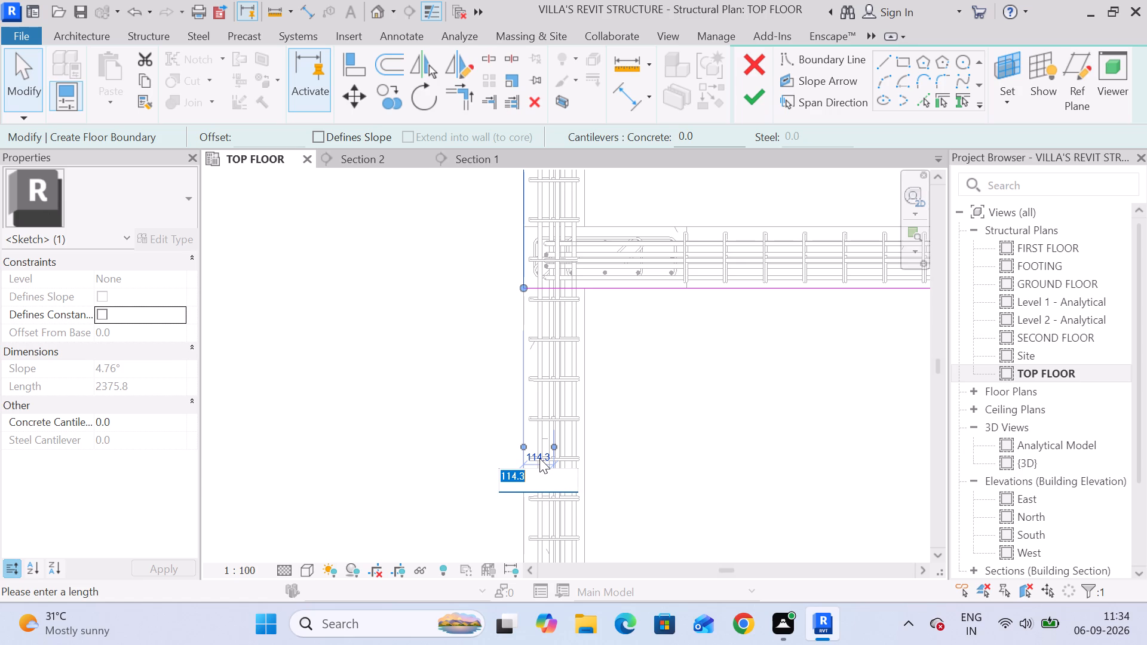
text(41)
key(9)
text(.1)
key(Return)
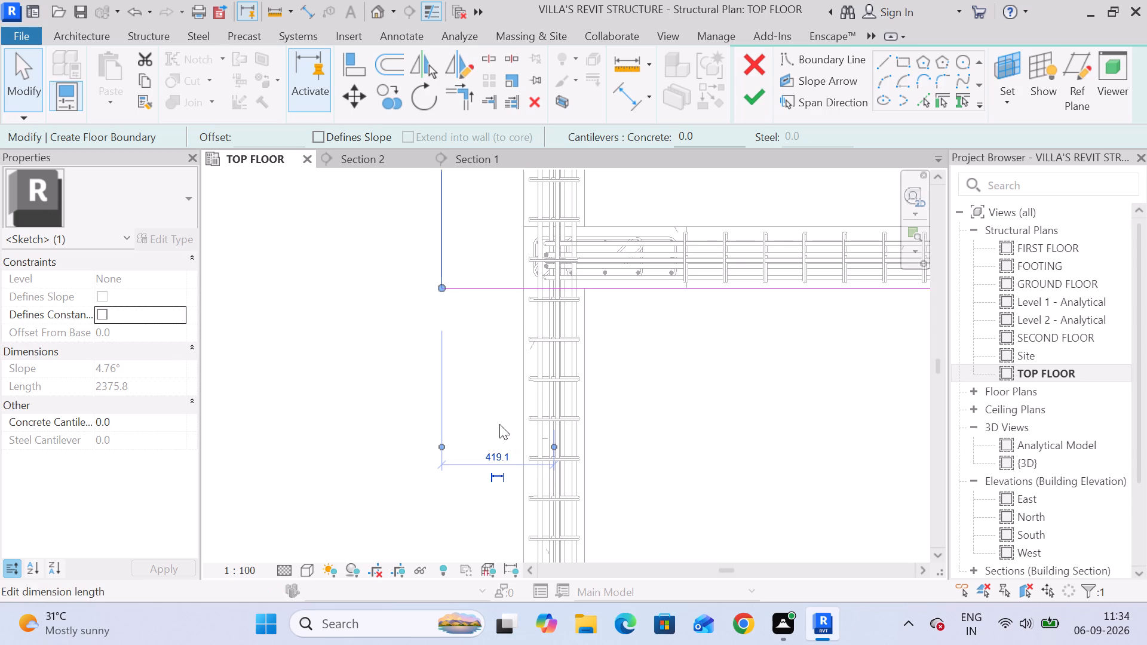
click(501, 401)
Finish the second slab's boundary sketch and deselect the new panel.
scroll(503, 401, down, 12)
middle_drag(509, 266, 509, 443)
scroll(515, 369, up, 5)
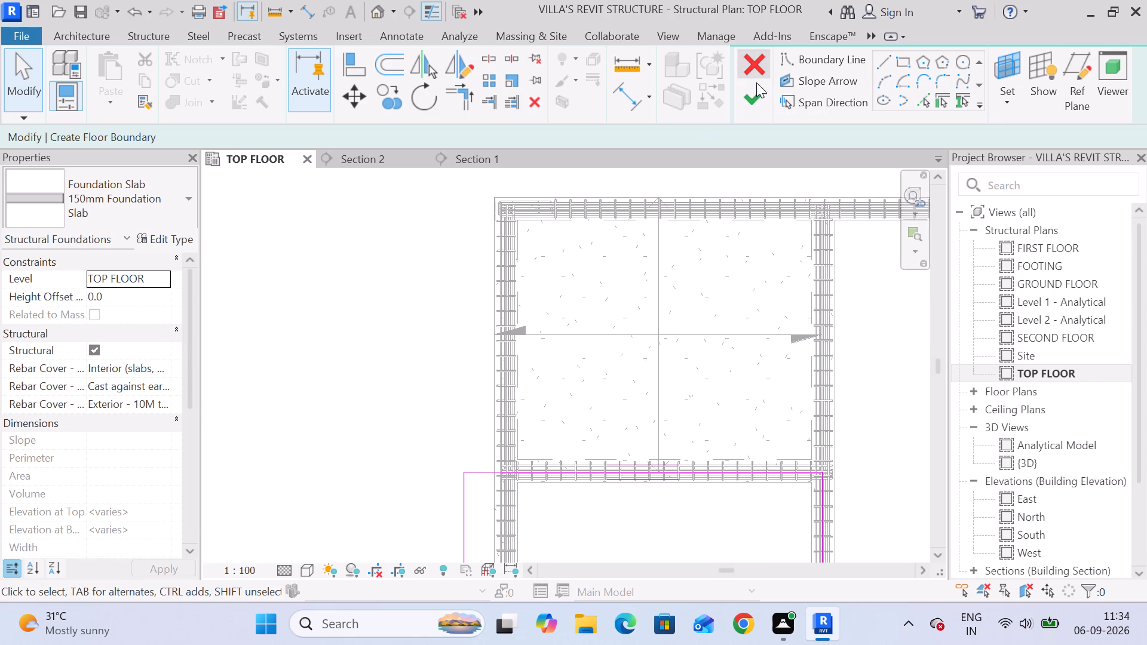
click(753, 85)
middle_drag(621, 407, 621, 225)
click(621, 225)
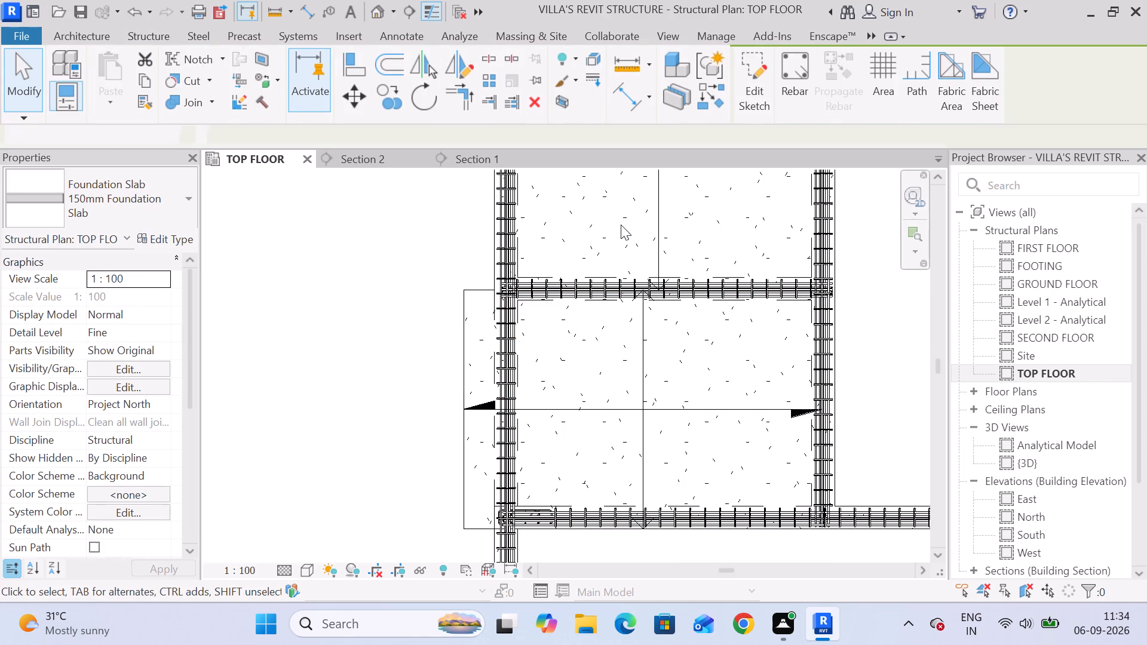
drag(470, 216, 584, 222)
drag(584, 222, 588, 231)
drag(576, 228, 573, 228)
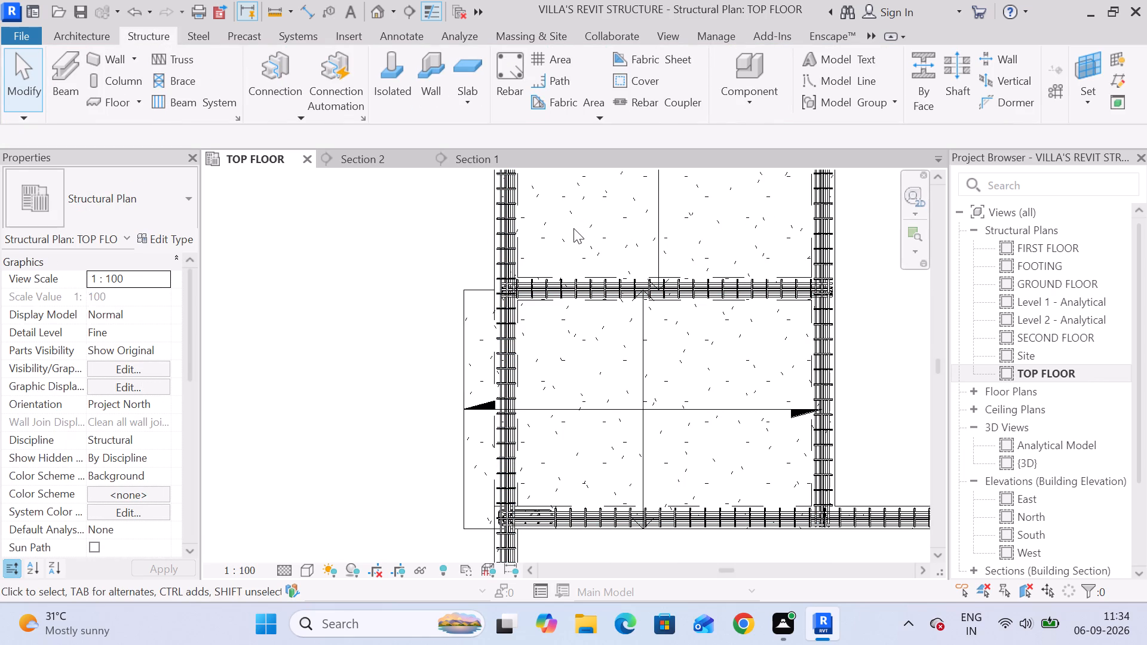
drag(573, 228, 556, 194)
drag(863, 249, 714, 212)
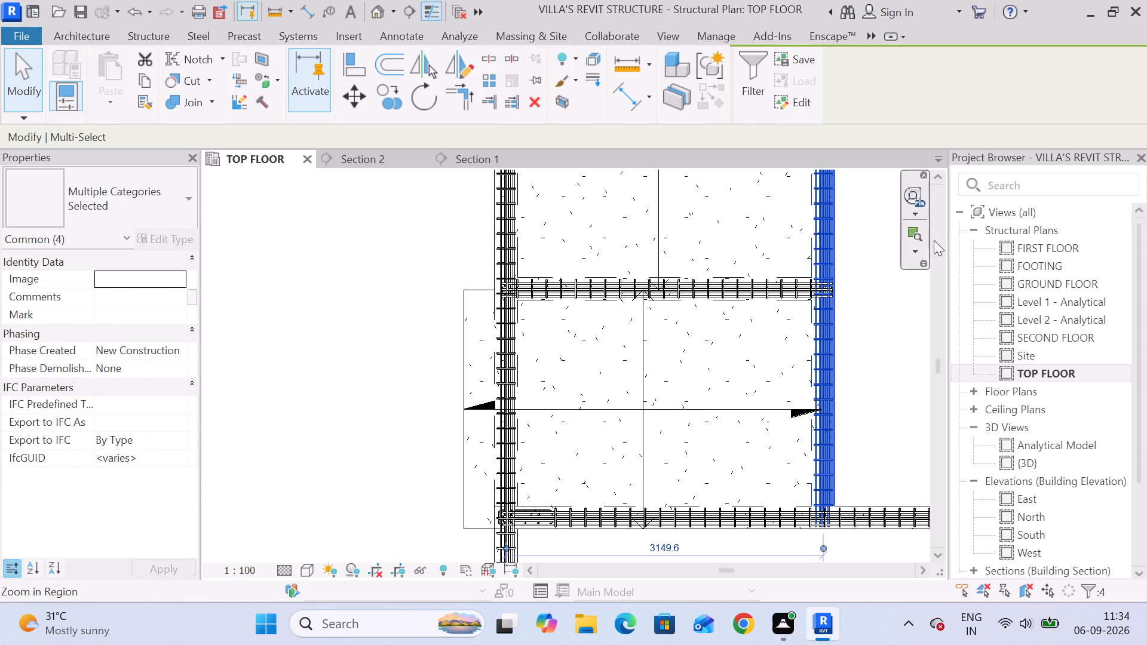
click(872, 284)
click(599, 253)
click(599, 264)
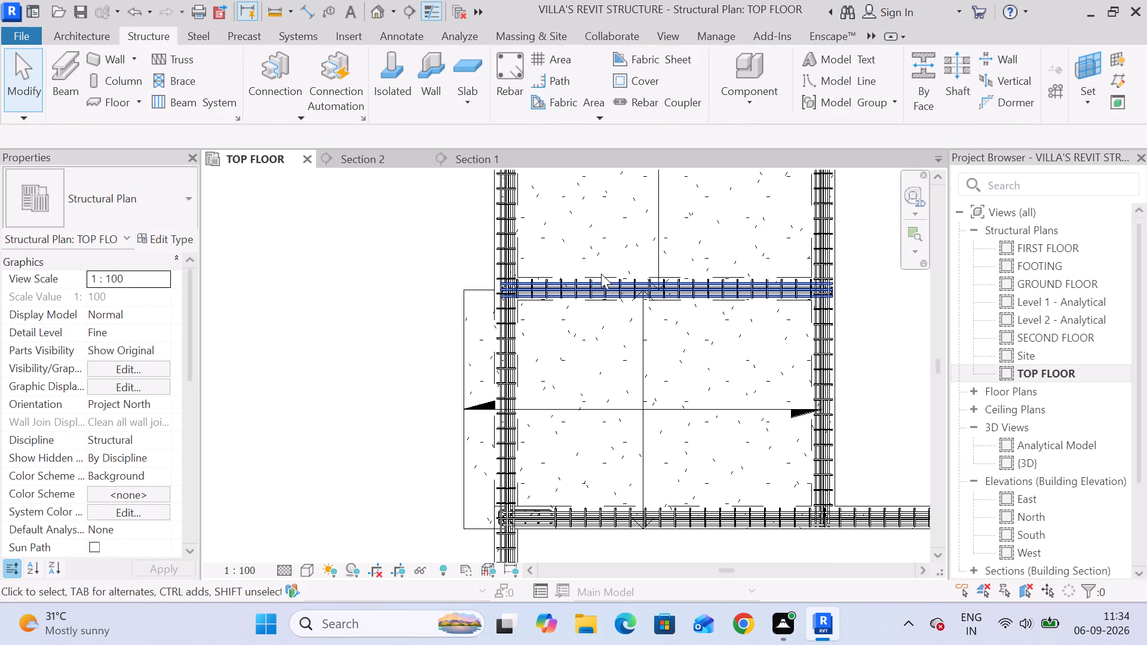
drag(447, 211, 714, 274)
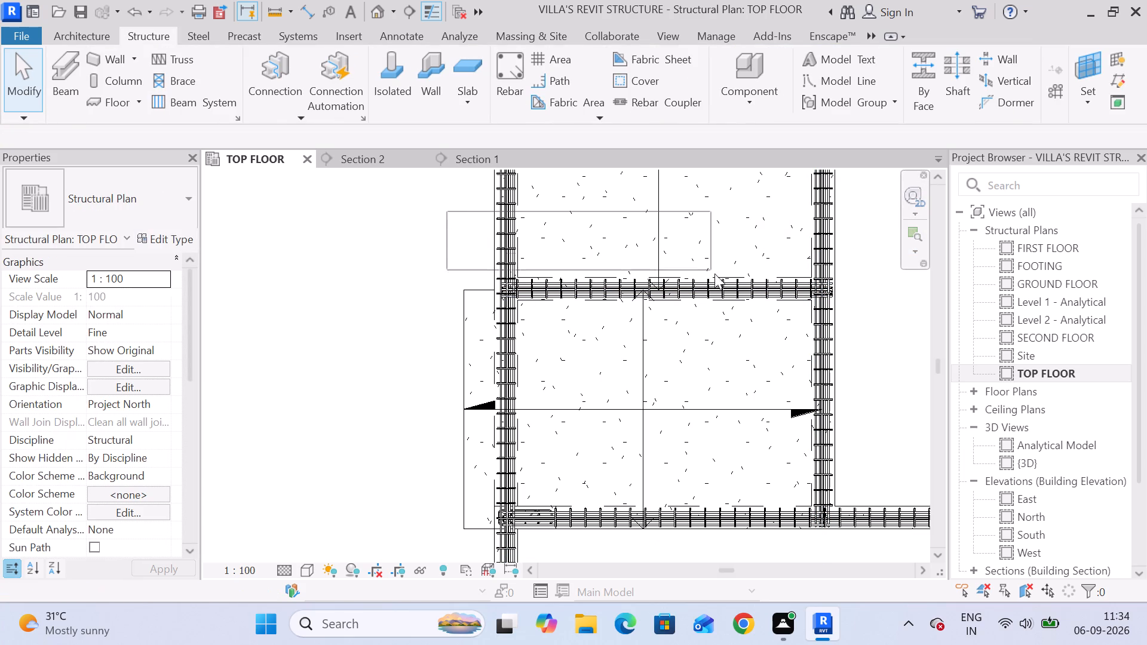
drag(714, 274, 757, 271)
Select the upper-left bay's slab by filtering a window selection to Structural Foundations only, and open its boundary sketch for editing.
scroll(777, 271, down, 6)
middle_drag(777, 283, 774, 457)
drag(615, 317, 675, 468)
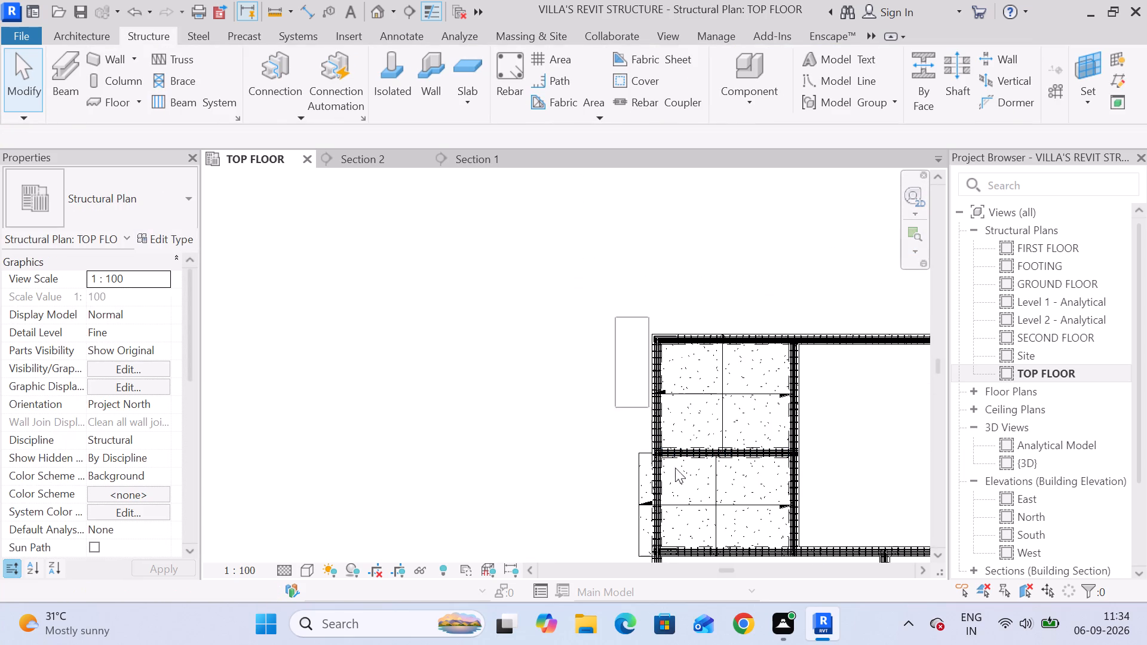
drag(675, 468, 820, 469)
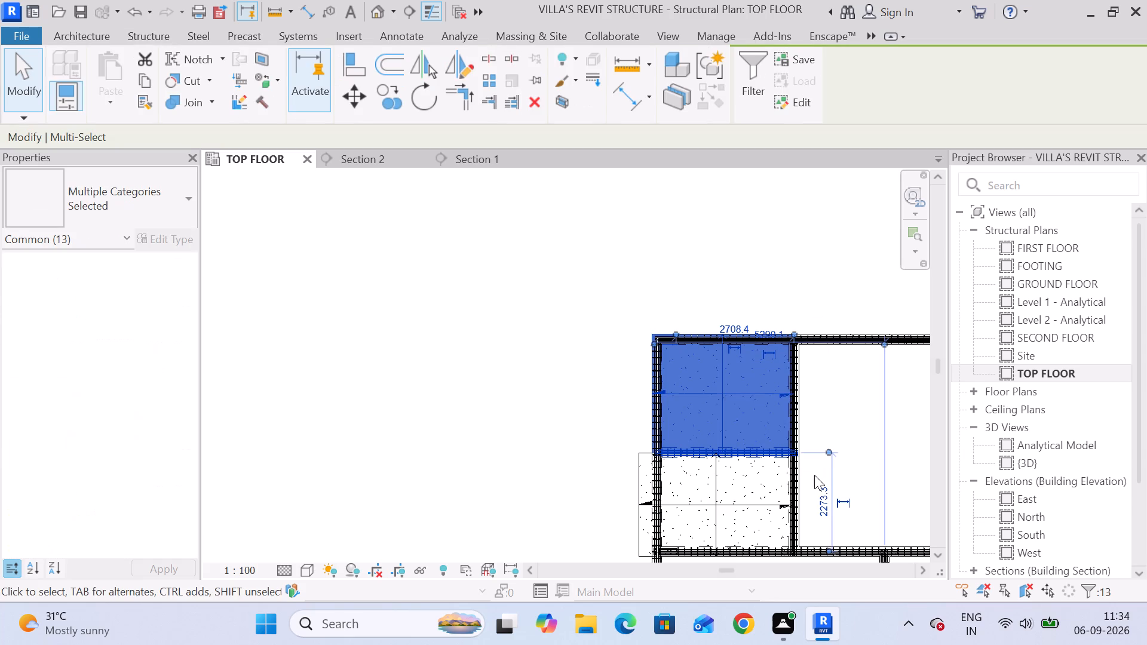
click(745, 71)
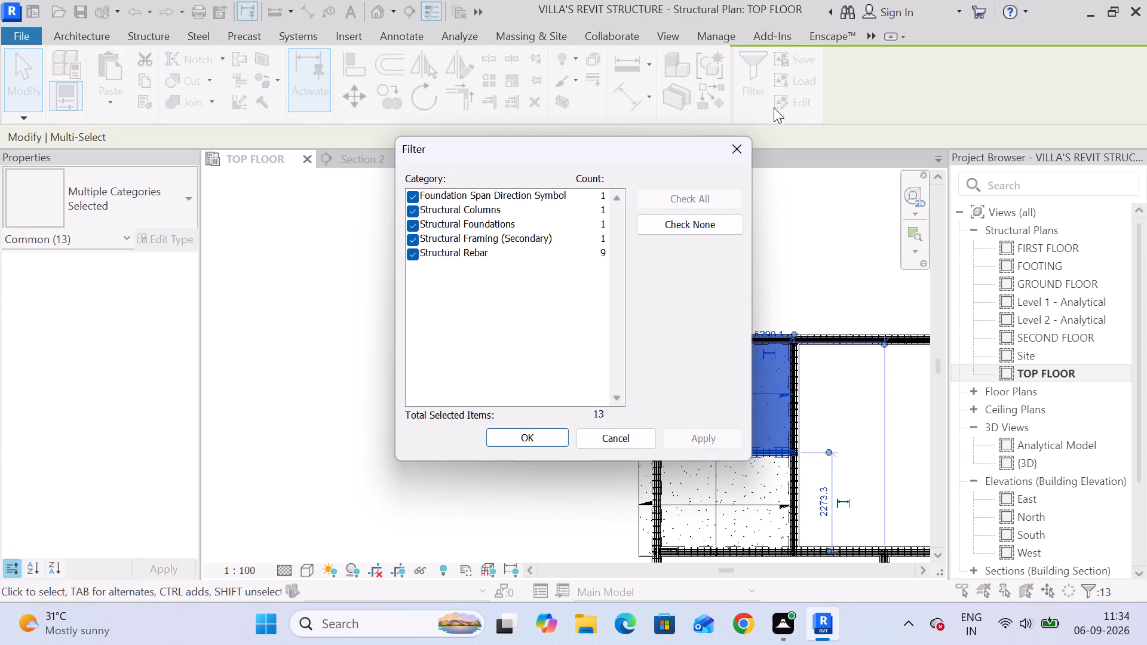
click(676, 222)
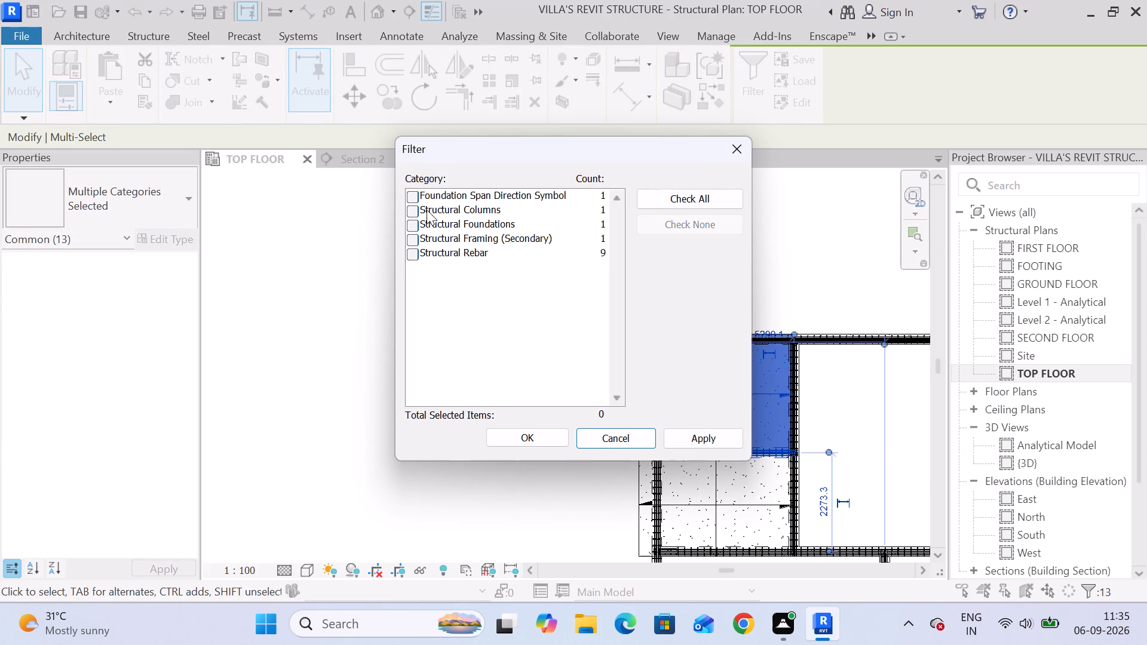
click(414, 223)
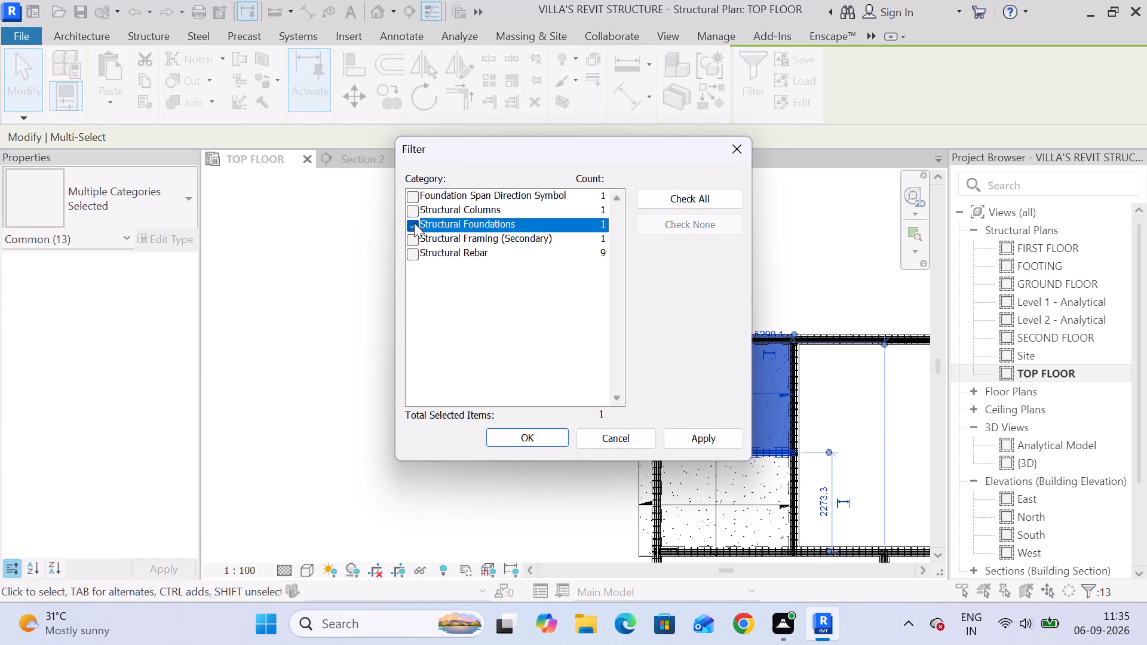
click(557, 439)
middle_drag(611, 414, 586, 292)
click(757, 84)
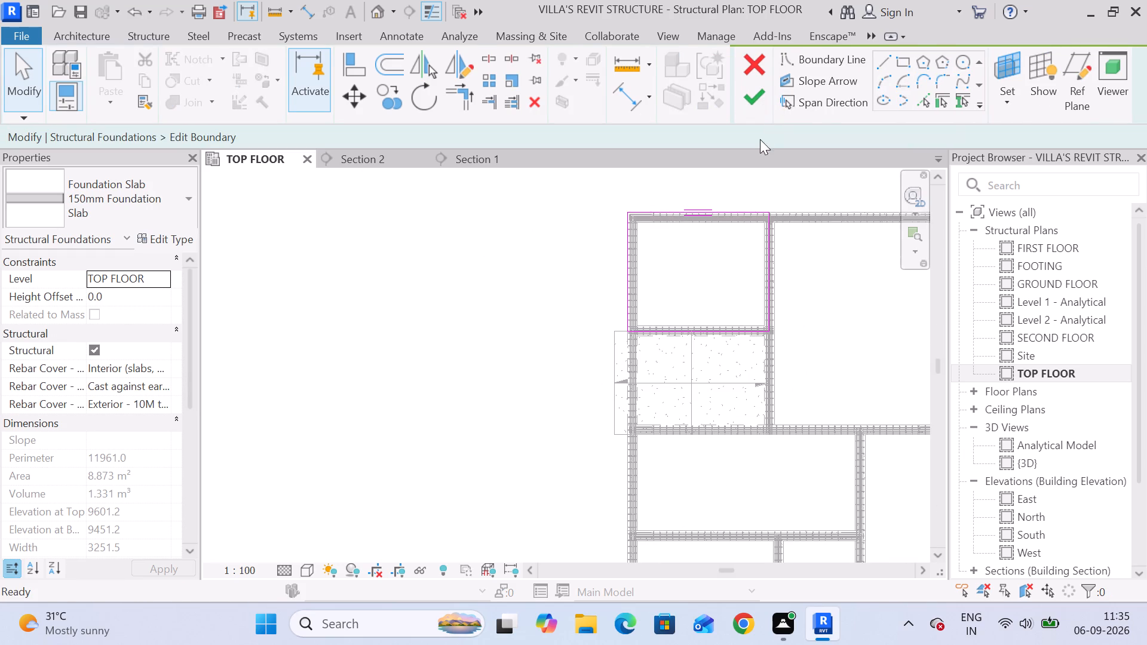
Align the upper-left slab's left boundary line to the projecting outer edge of the slab below, and leave the Align command.
scroll(591, 317, up, 5)
scroll(666, 332, up, 5)
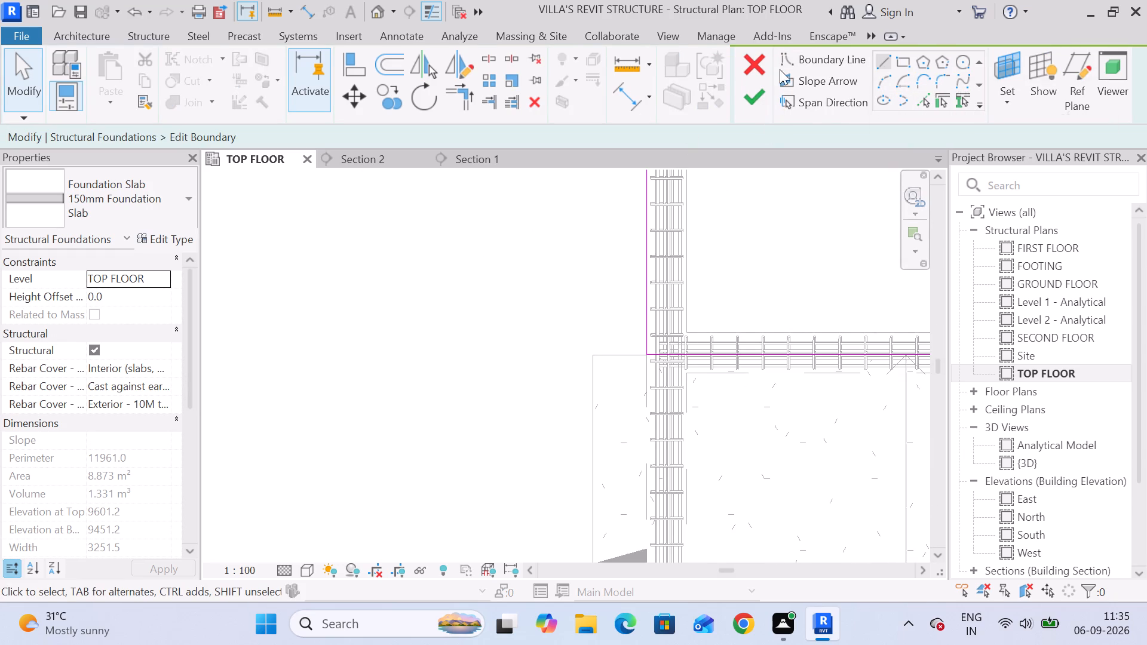
click(354, 68)
click(593, 417)
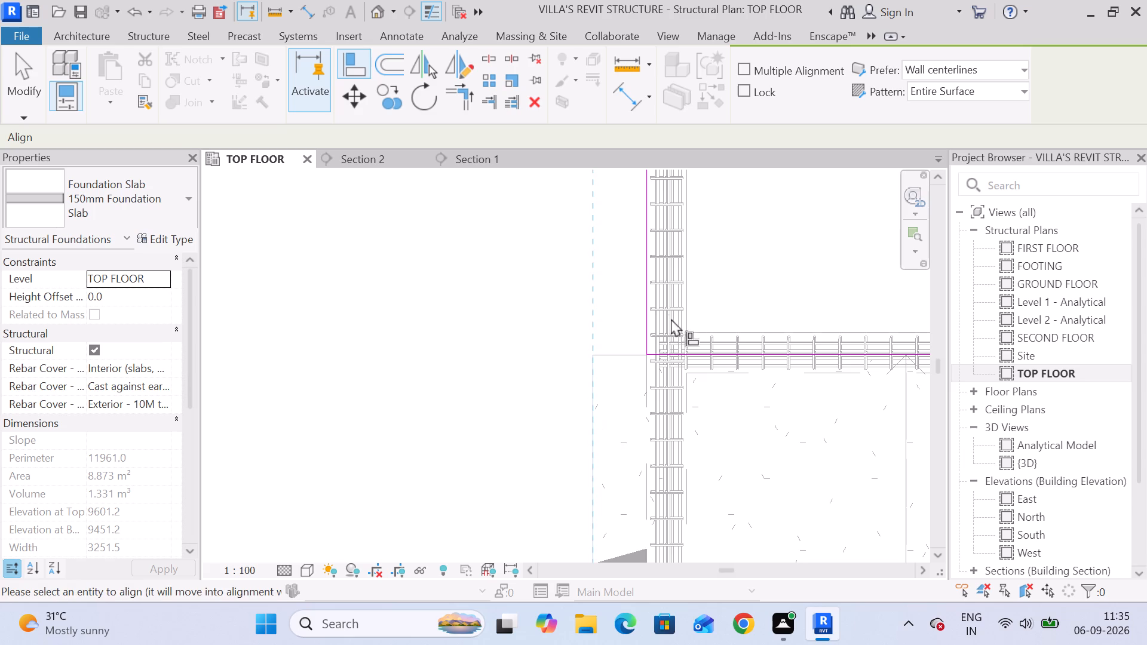
click(651, 297)
scroll(674, 305, down, 5)
middle_drag(700, 297, 646, 502)
scroll(646, 494, down, 1)
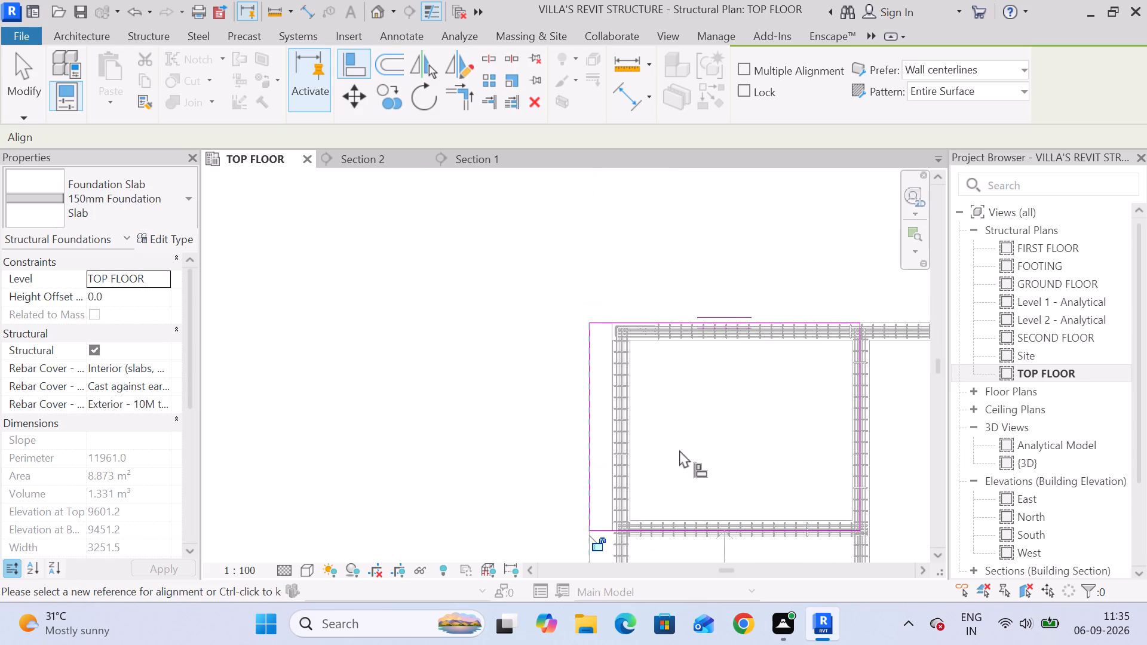
scroll(679, 449, down, 1)
middle_drag(679, 449, 636, 261)
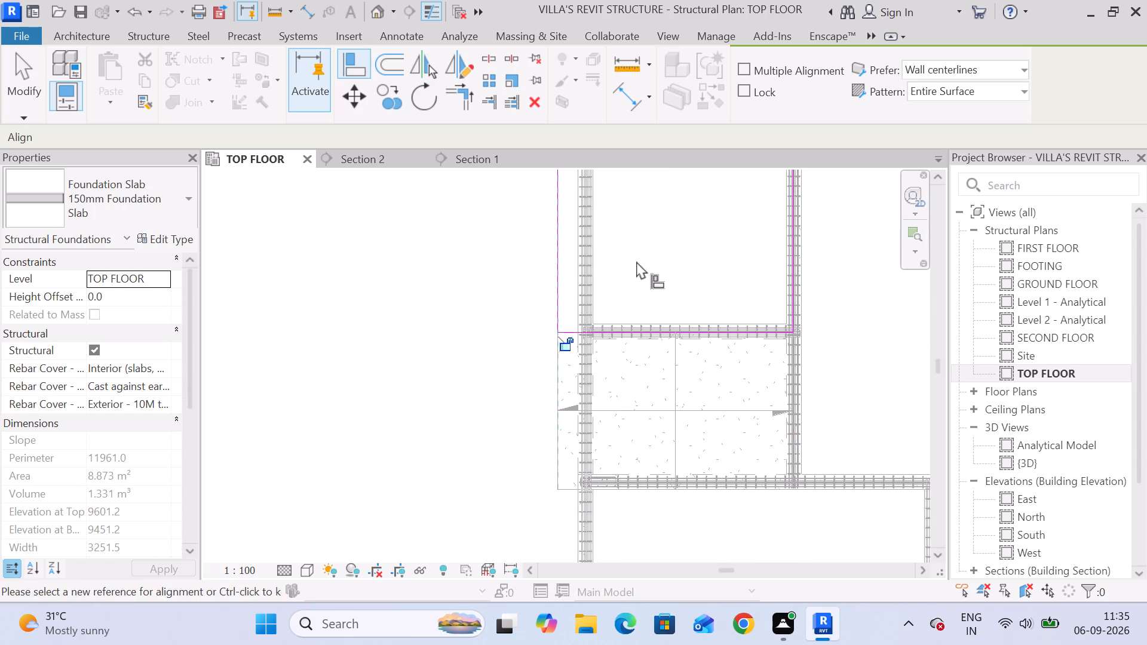
scroll(636, 261, down, 2)
middle_drag(636, 261, 626, 324)
click(20, 75)
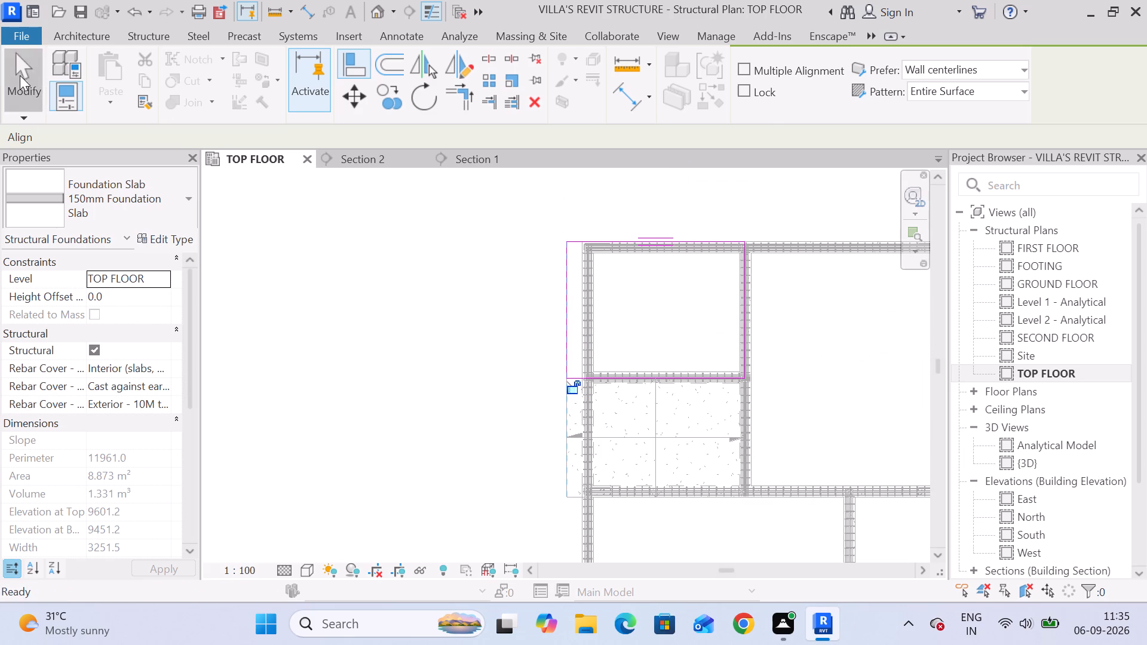
Finish the upper-left slab's boundary sketch and deselect the panel.
scroll(706, 390, up, 3)
scroll(707, 390, down, 4)
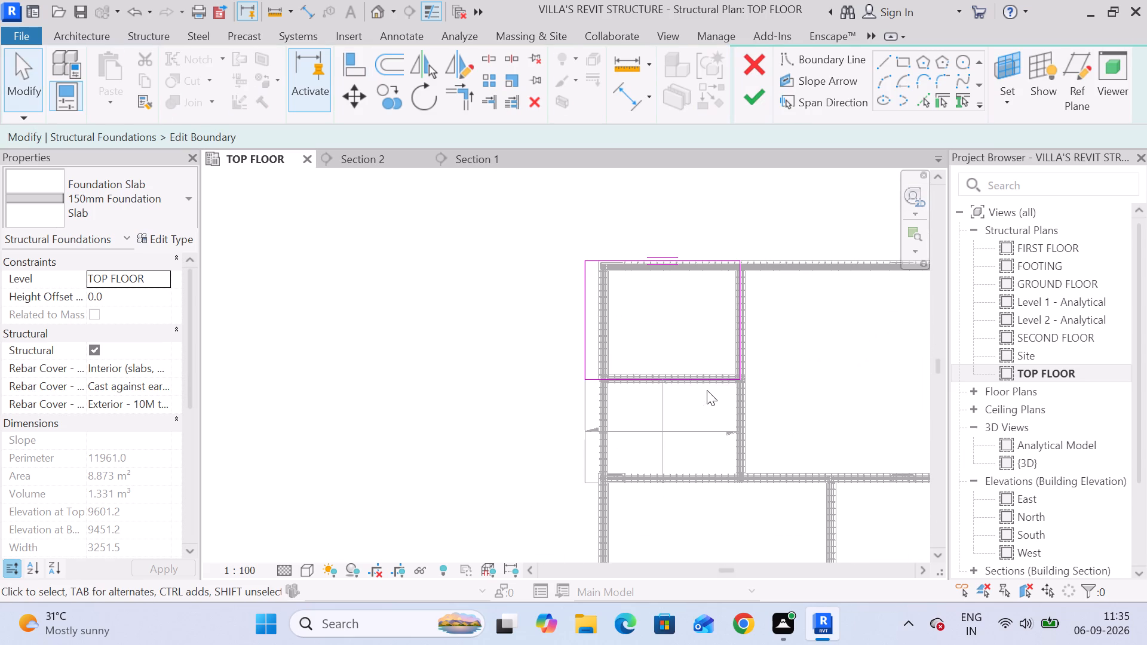
scroll(780, 355, down, 4)
middle_drag(771, 388, 618, 379)
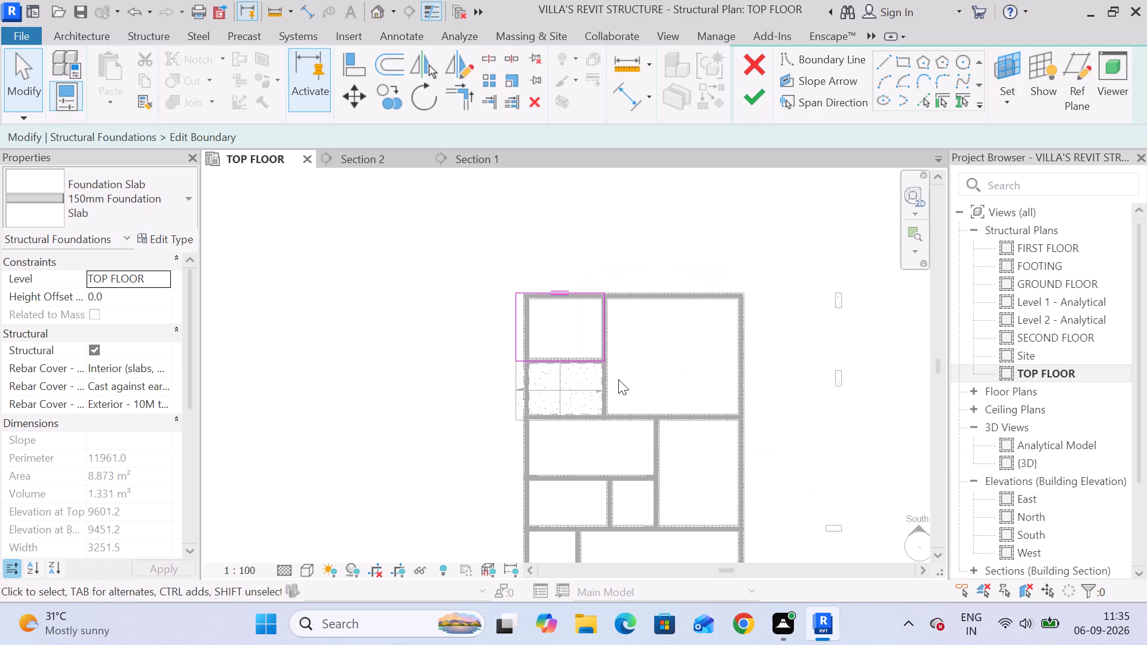
click(750, 94)
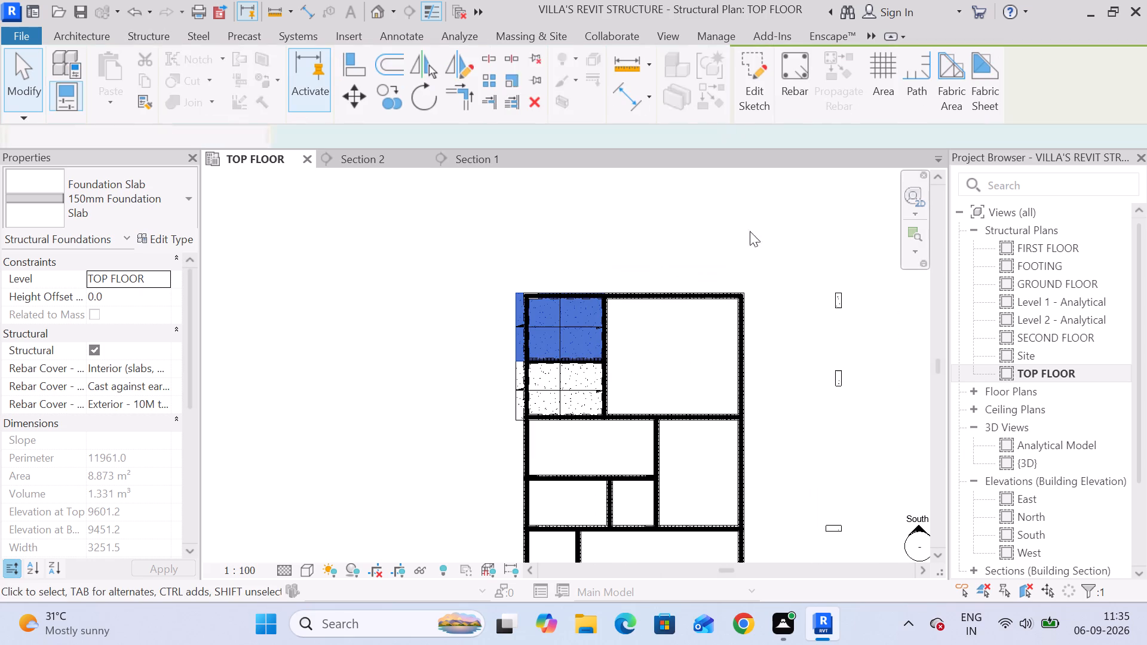
click(756, 247)
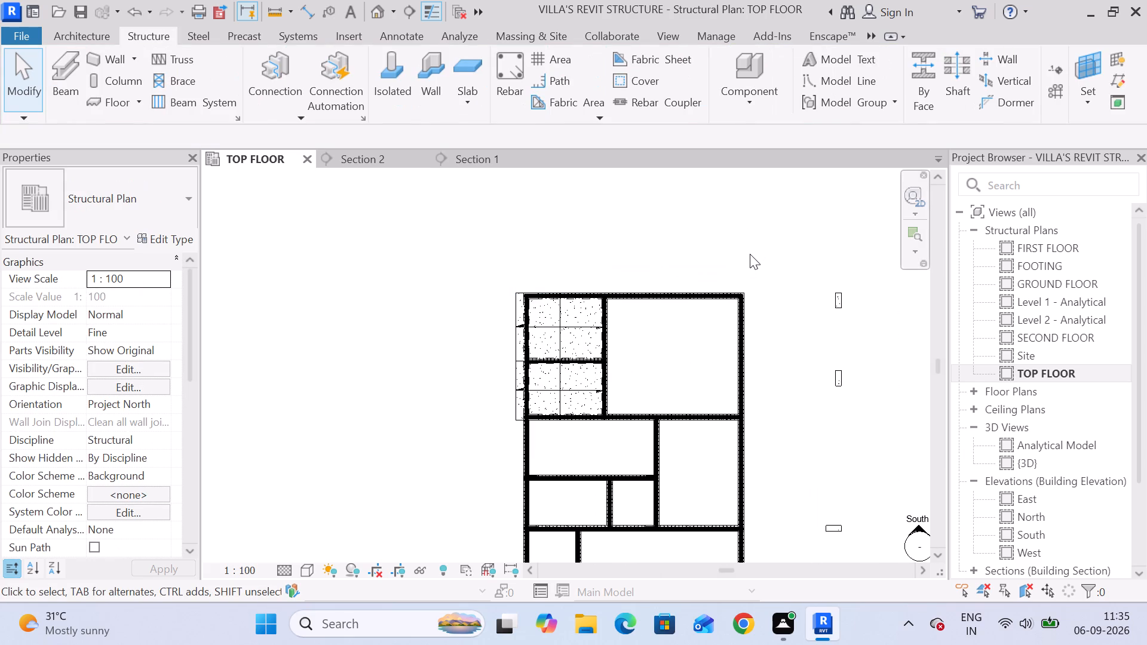
Start a 150mm Foundation Slab below the second panel, sketching its top edge from that panel's outer corner and its inner edge along the perimeter beam's inner face.
middle_drag(695, 361, 688, 332)
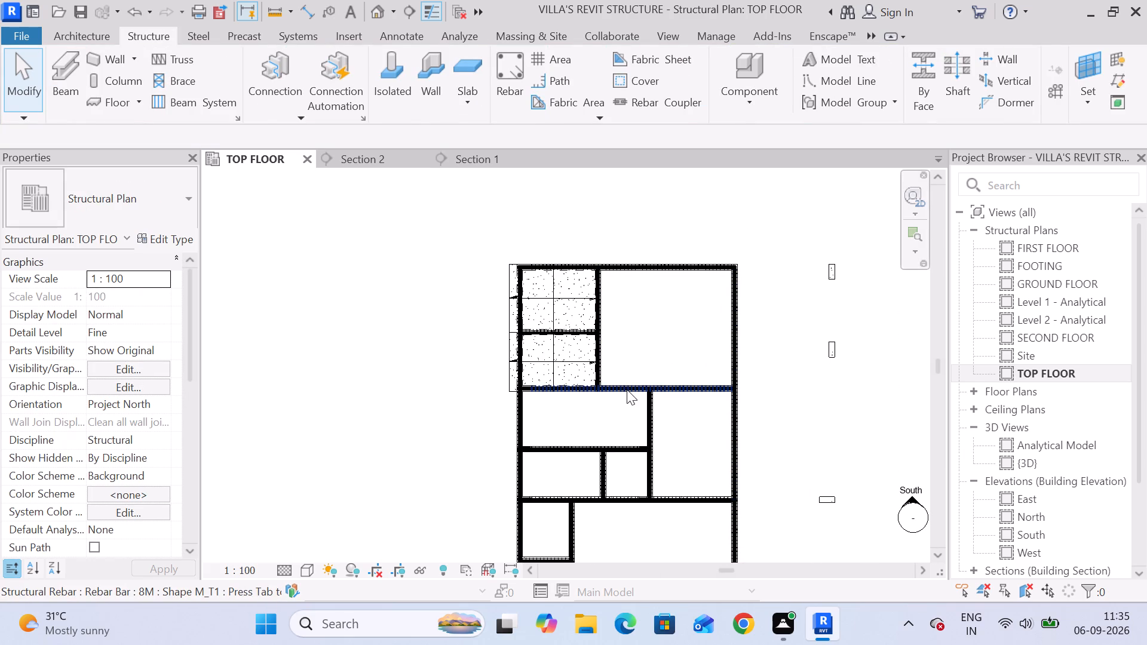
scroll(524, 408, up, 5)
scroll(496, 318, up, 3)
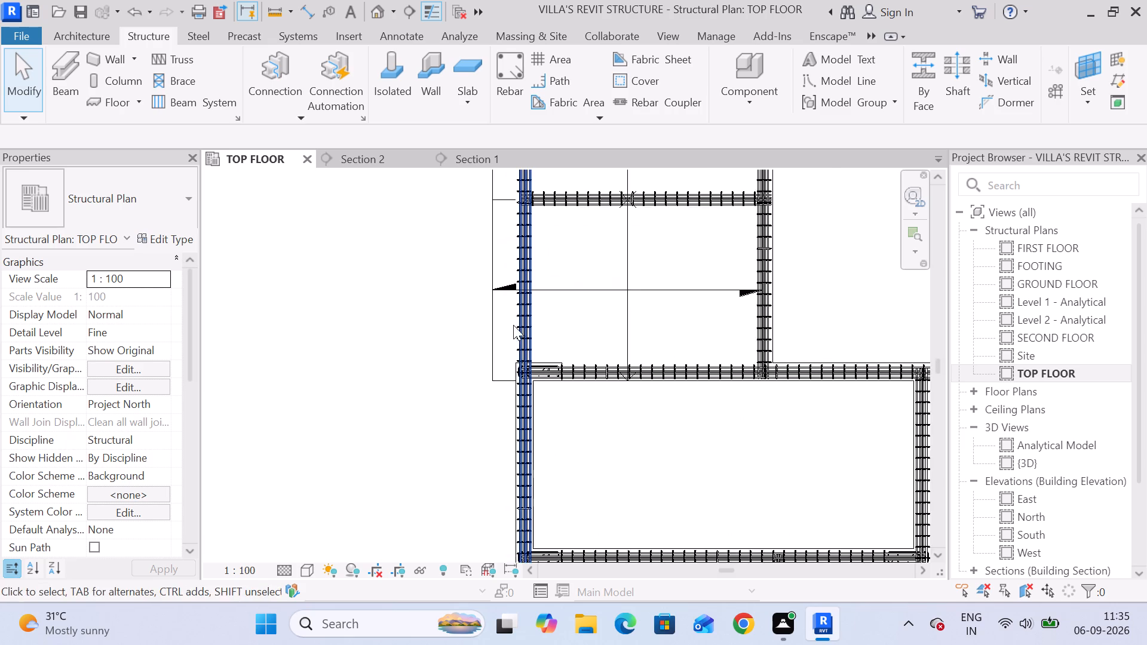
scroll(513, 325, up, 1)
middle_drag(576, 449, 600, 303)
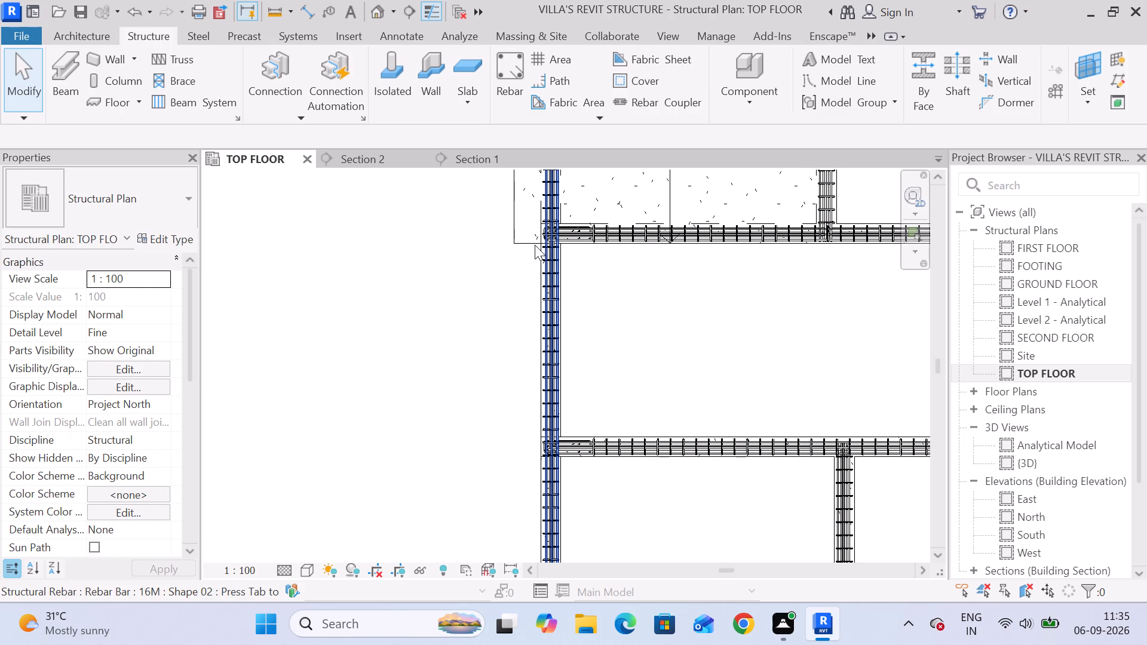
click(484, 64)
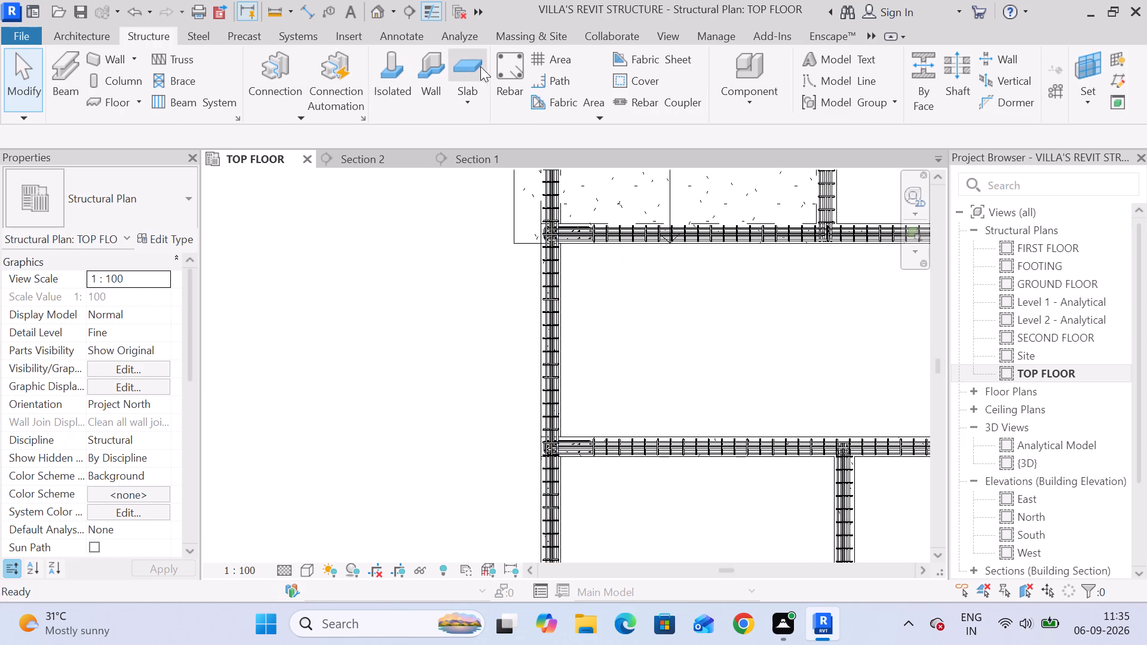
click(879, 62)
scroll(533, 257, up, 3)
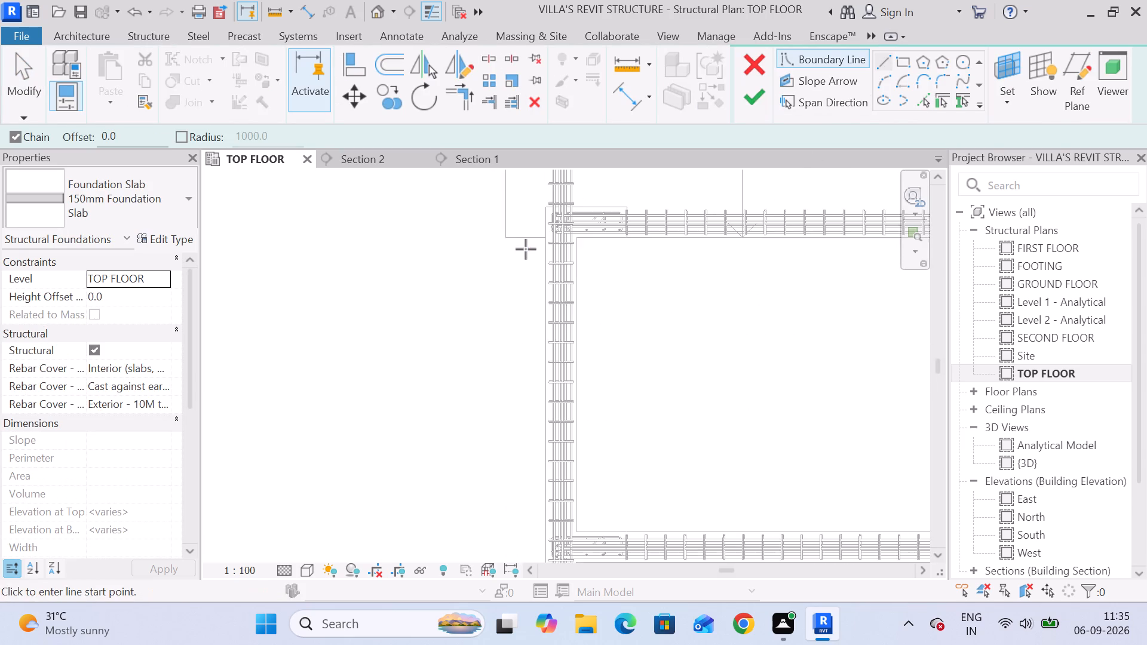
scroll(520, 248, up, 5)
click(491, 230)
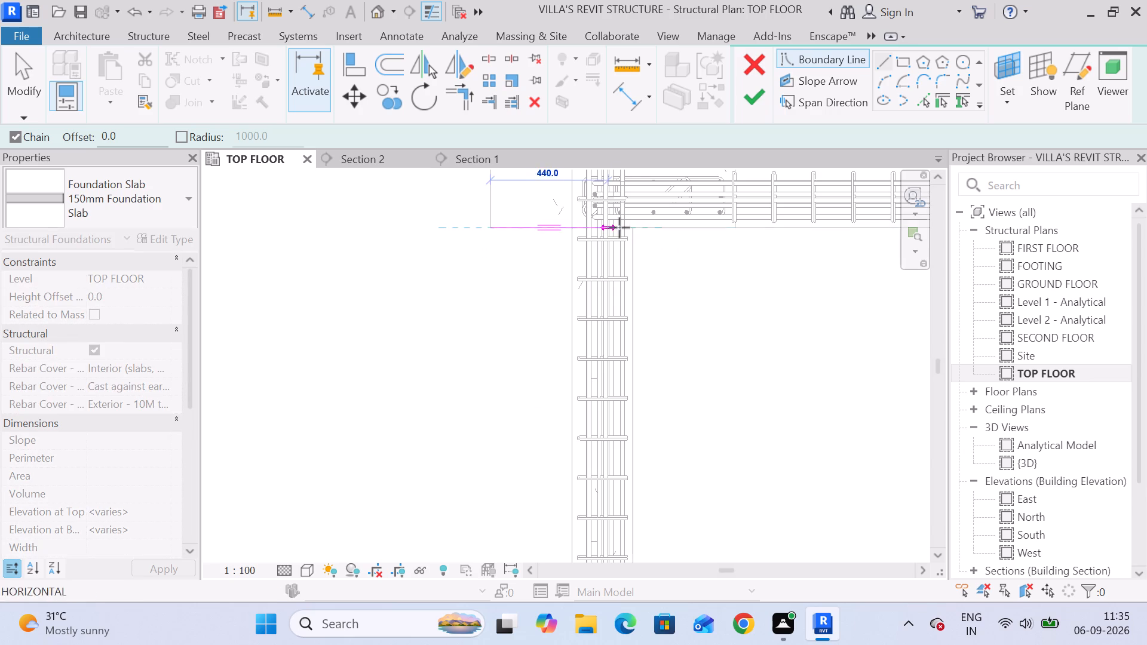
click(636, 226)
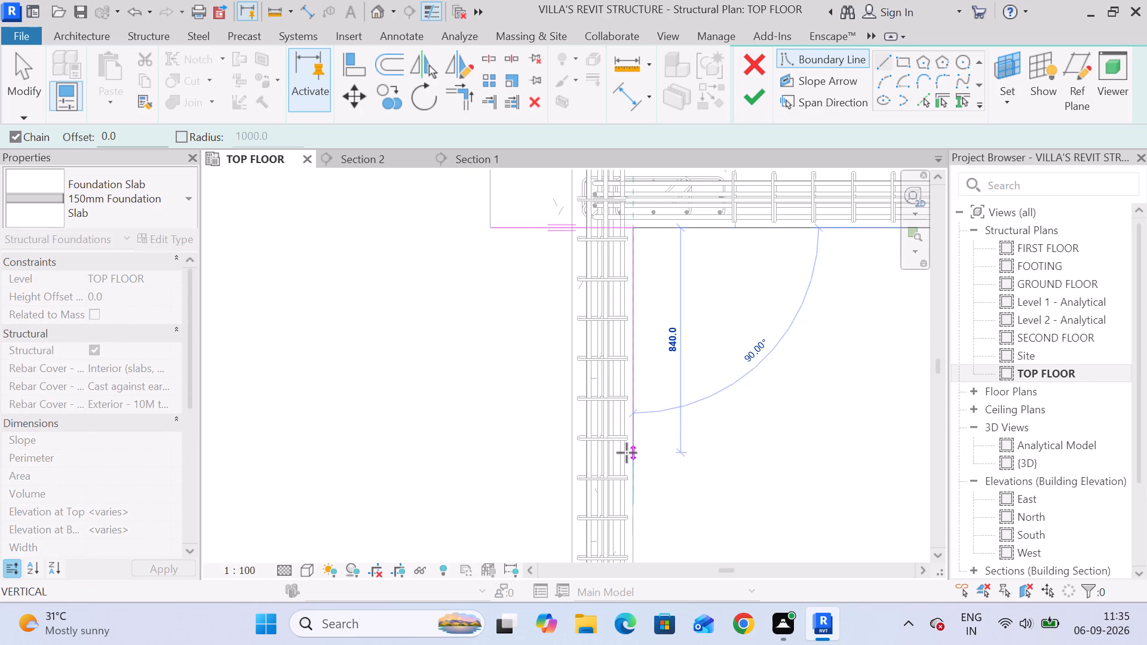
middle_drag(627, 453, 634, 266)
middle_drag(647, 484, 647, 278)
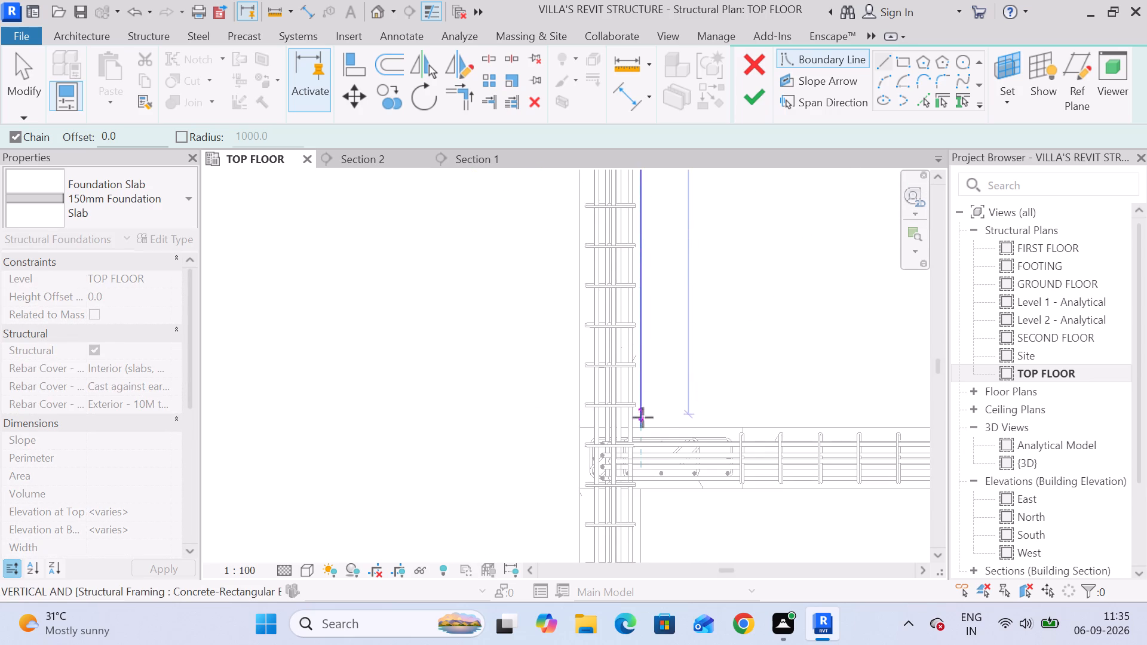
click(640, 426)
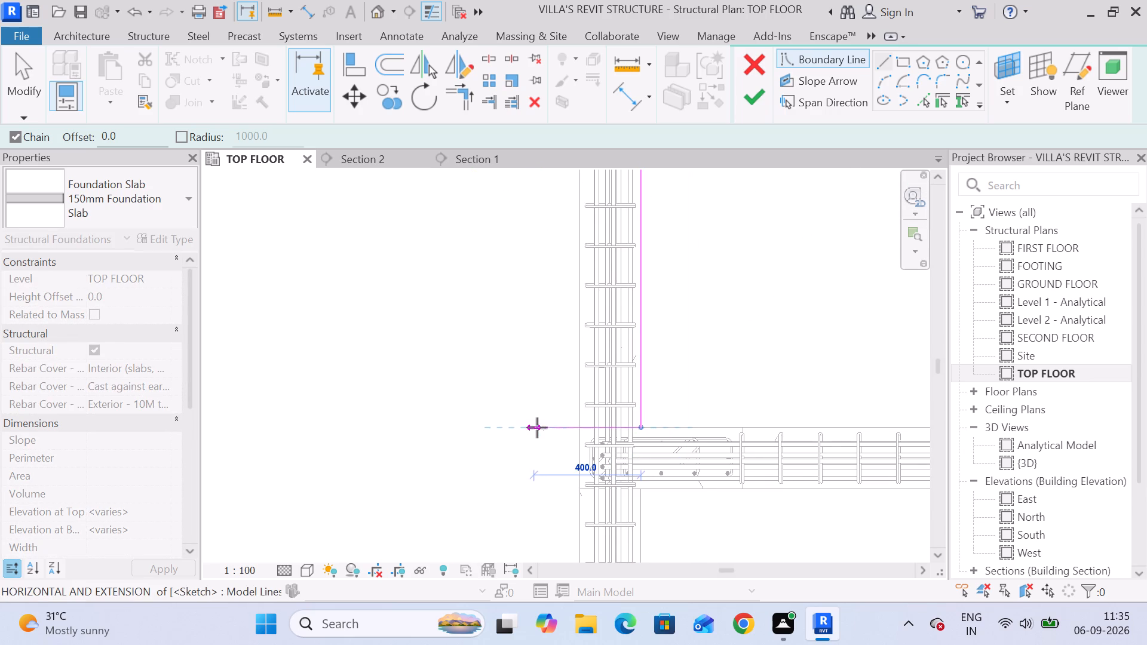
Close the strip's boundary with a 533.4 mm bottom edge and an outer edge in line with the slab above, finish the sketch and deselect it.
scroll(537, 428, down, 4)
middle_drag(527, 315, 530, 487)
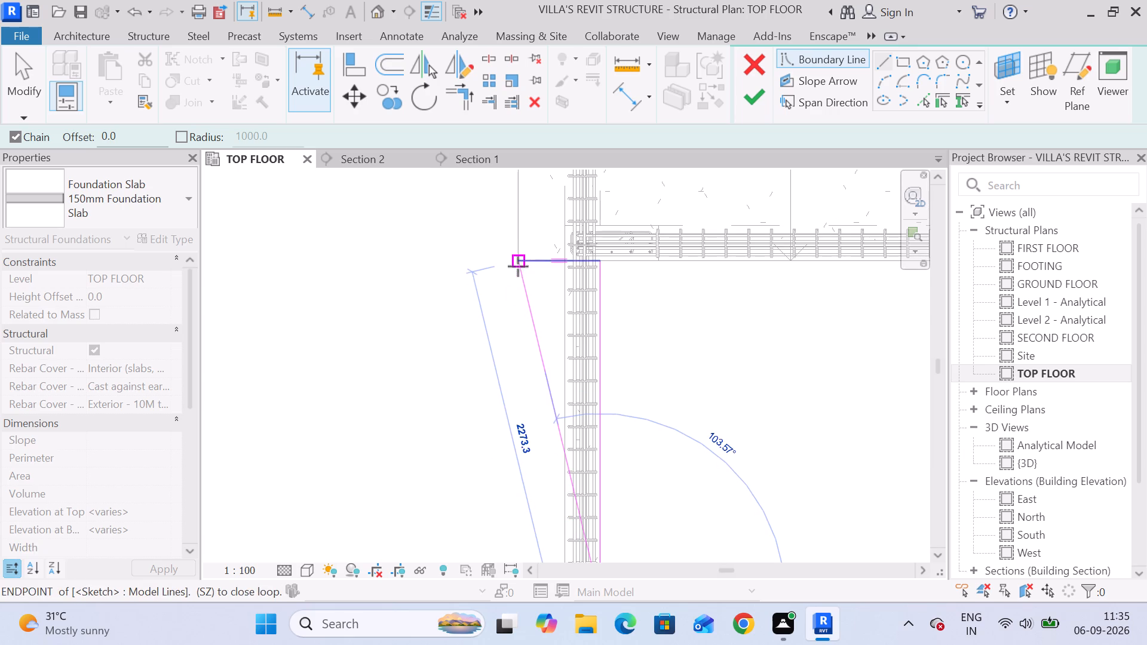
middle_drag(513, 517, 508, 356)
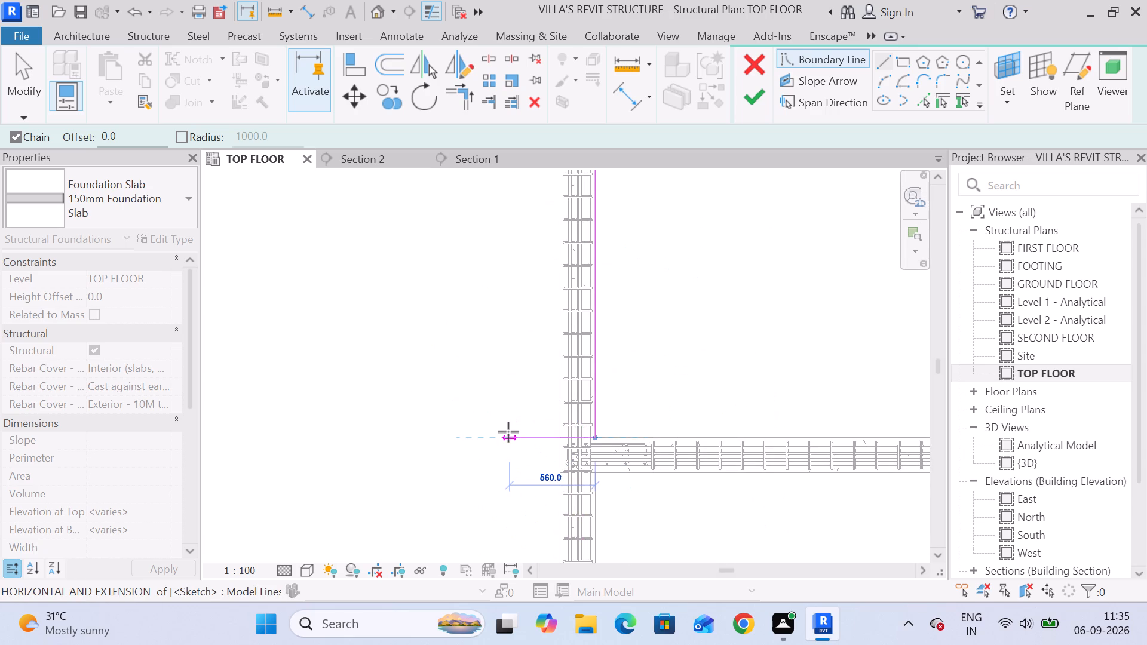
scroll(513, 436, down, 3)
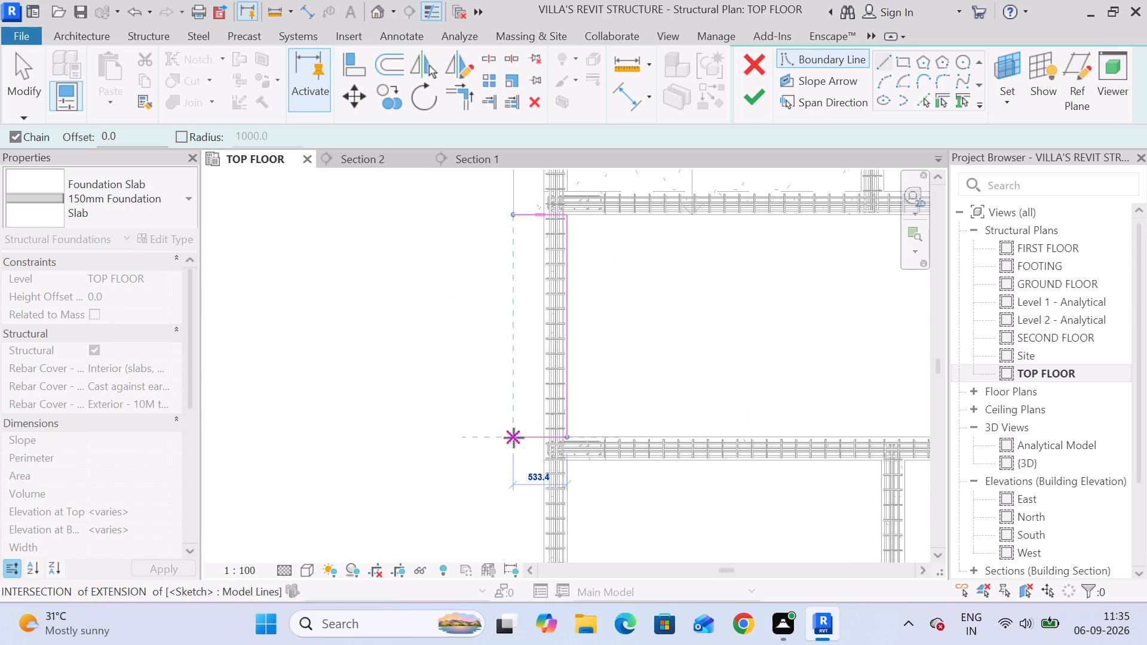
click(514, 438)
click(517, 216)
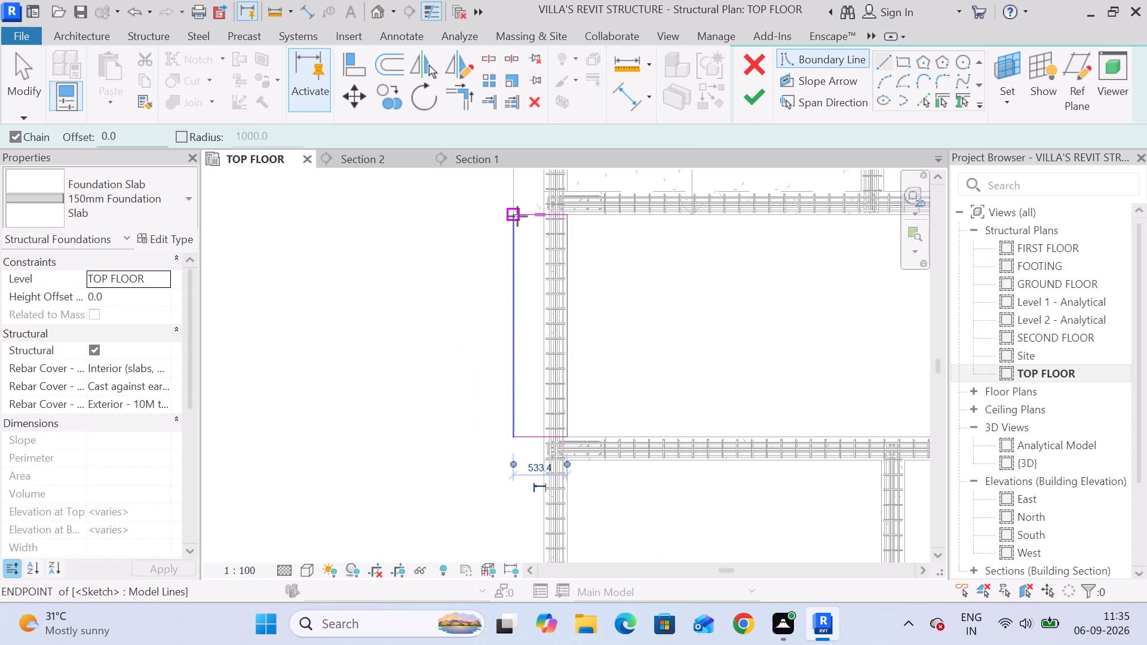
click(756, 82)
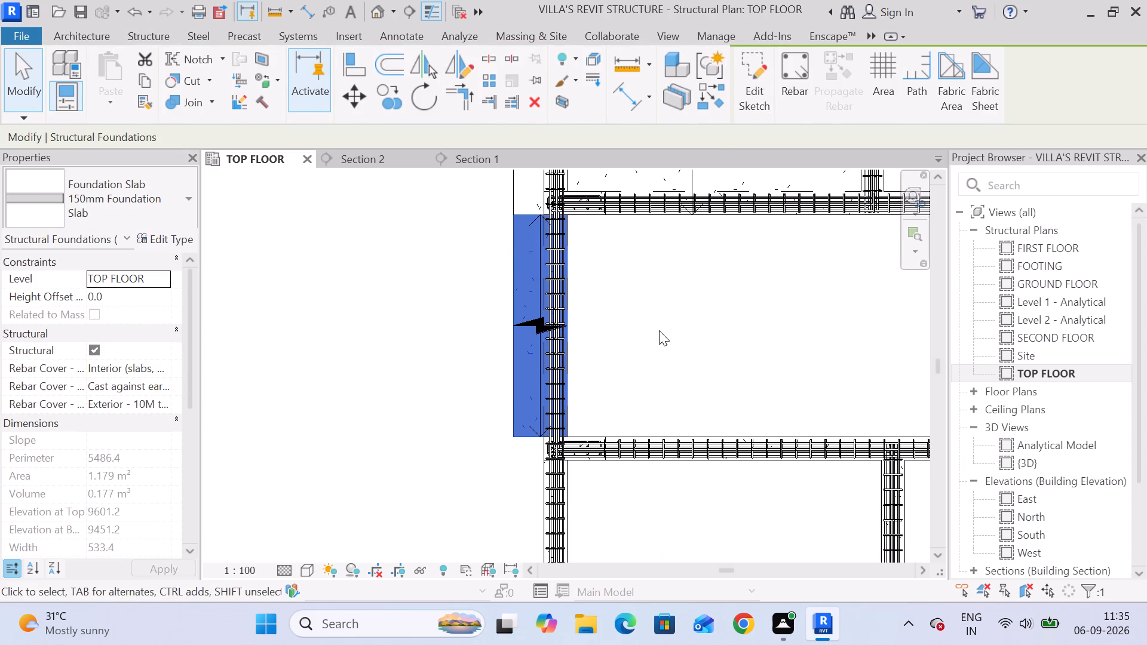
click(659, 330)
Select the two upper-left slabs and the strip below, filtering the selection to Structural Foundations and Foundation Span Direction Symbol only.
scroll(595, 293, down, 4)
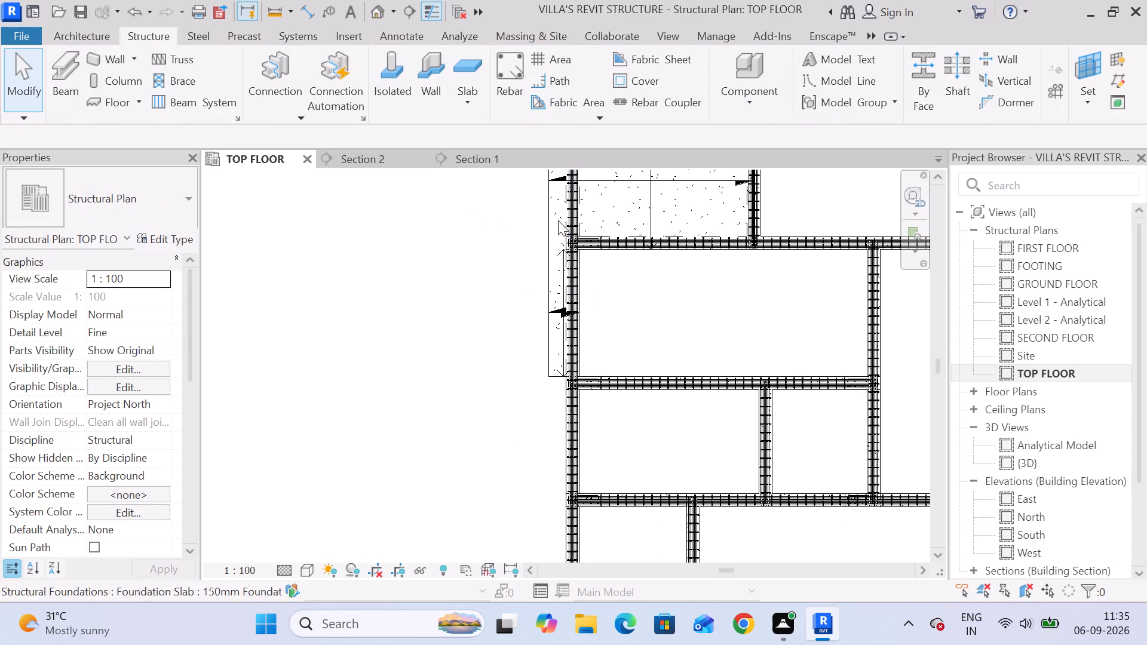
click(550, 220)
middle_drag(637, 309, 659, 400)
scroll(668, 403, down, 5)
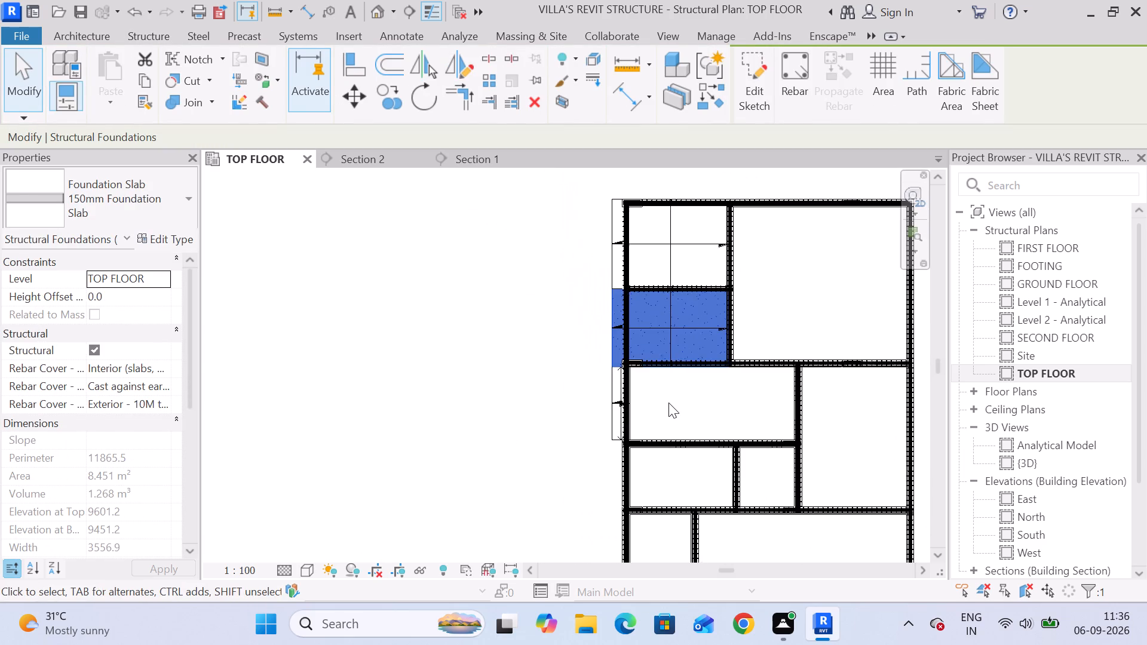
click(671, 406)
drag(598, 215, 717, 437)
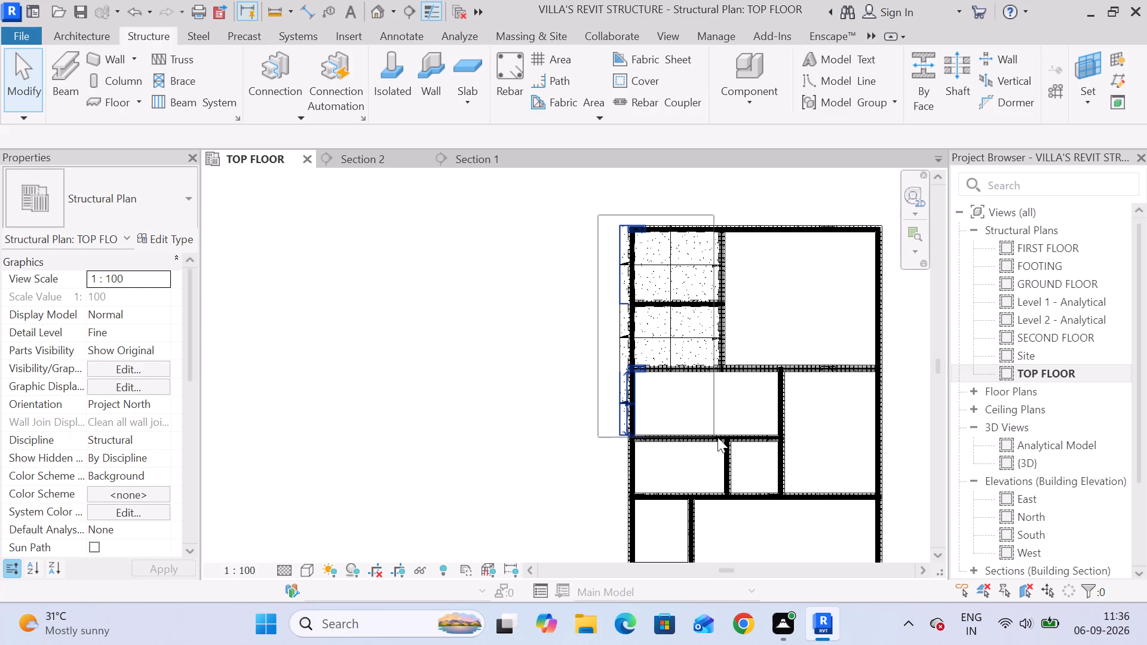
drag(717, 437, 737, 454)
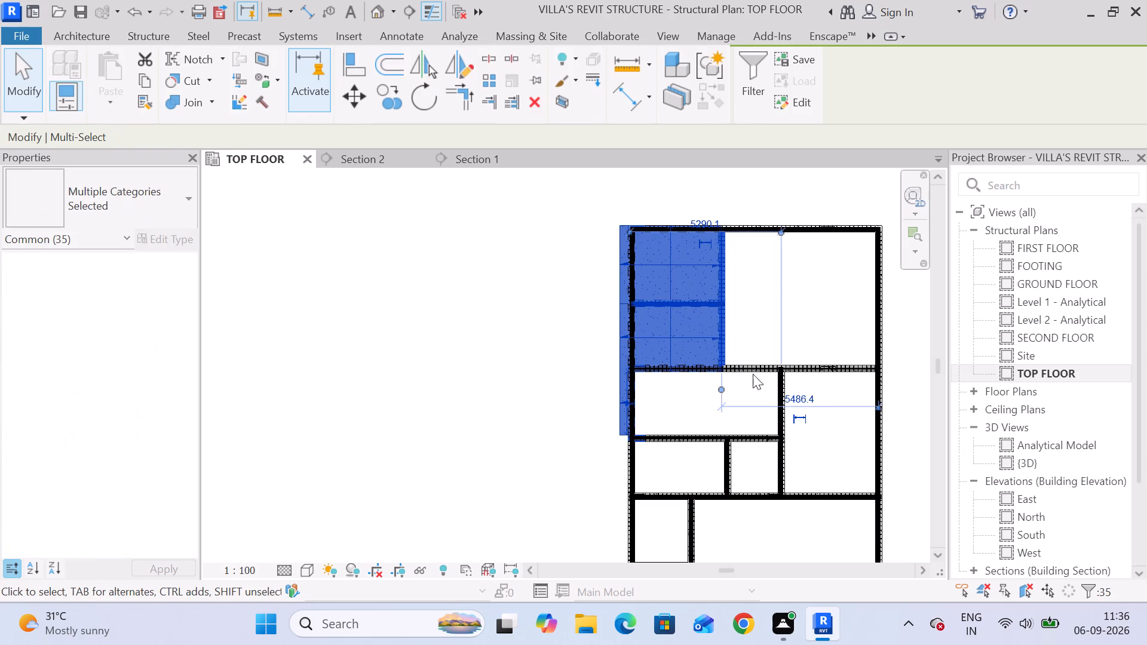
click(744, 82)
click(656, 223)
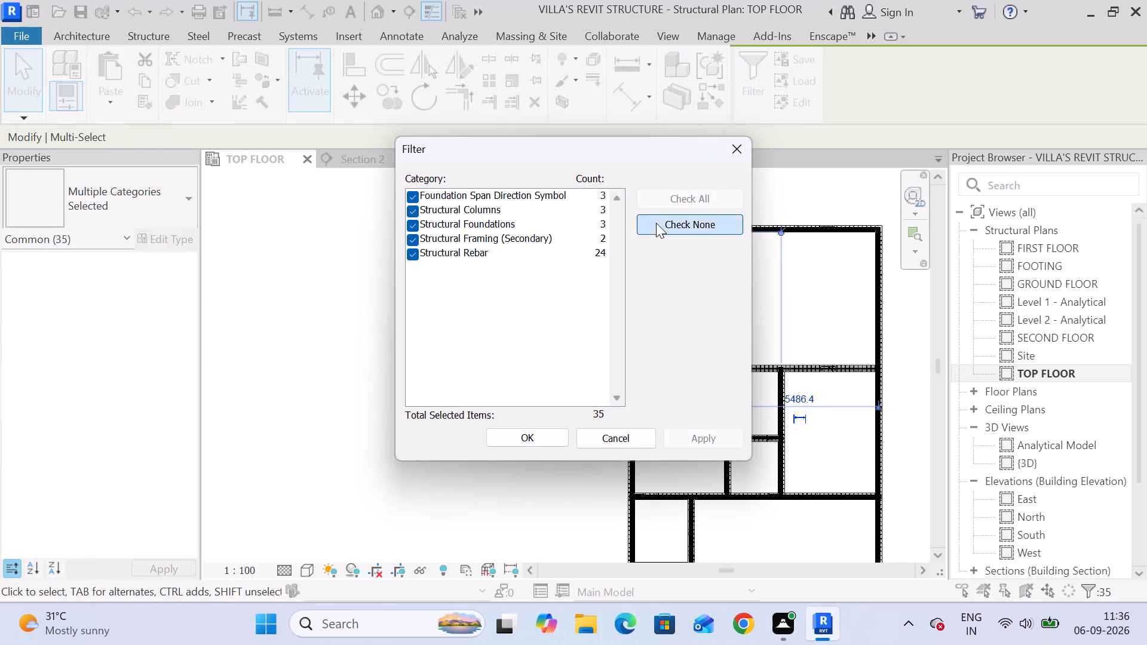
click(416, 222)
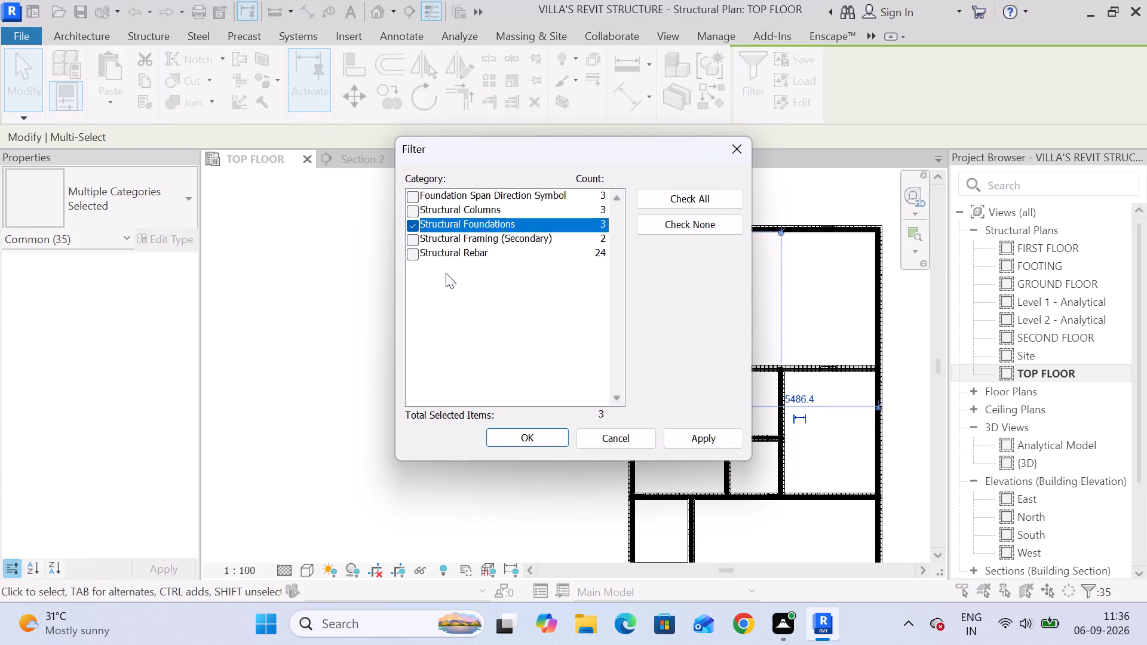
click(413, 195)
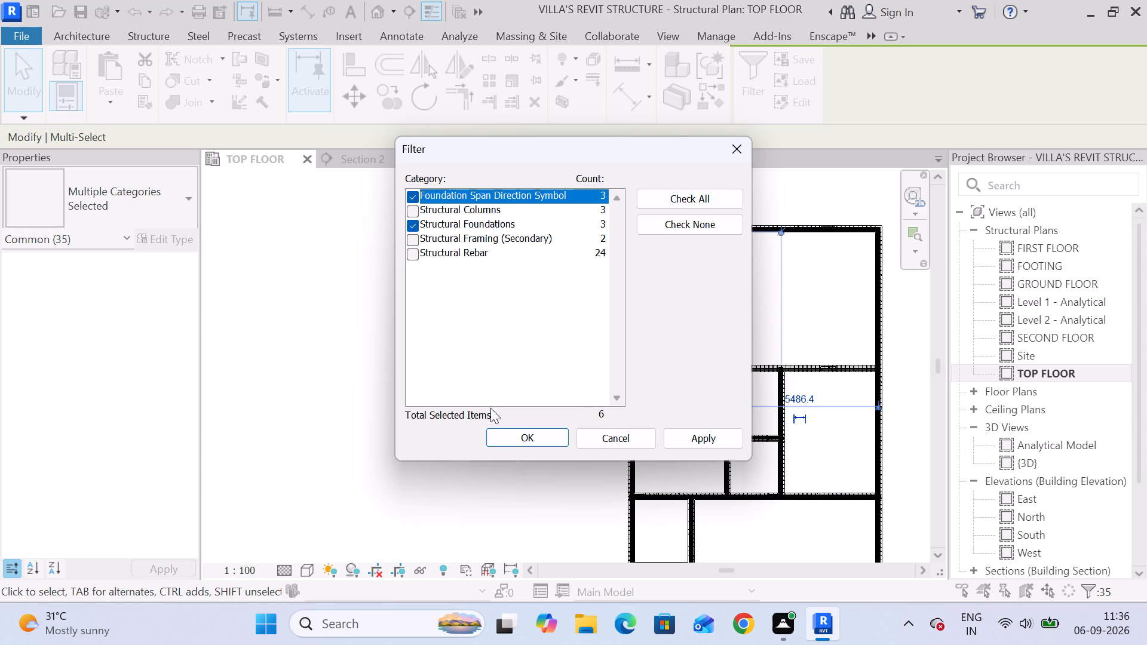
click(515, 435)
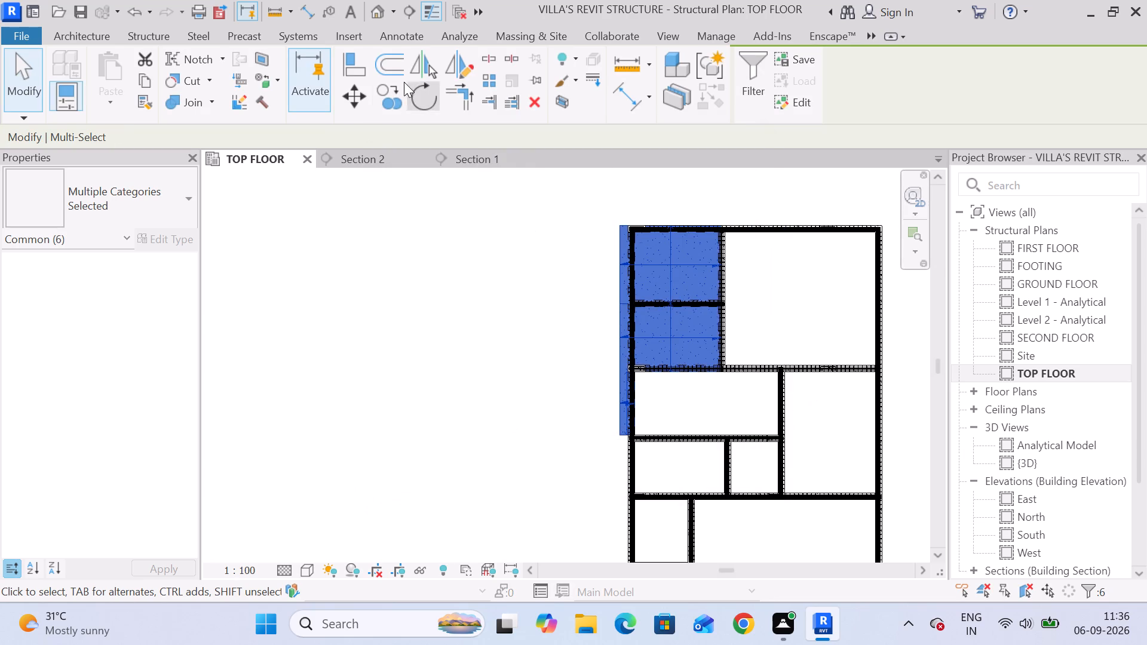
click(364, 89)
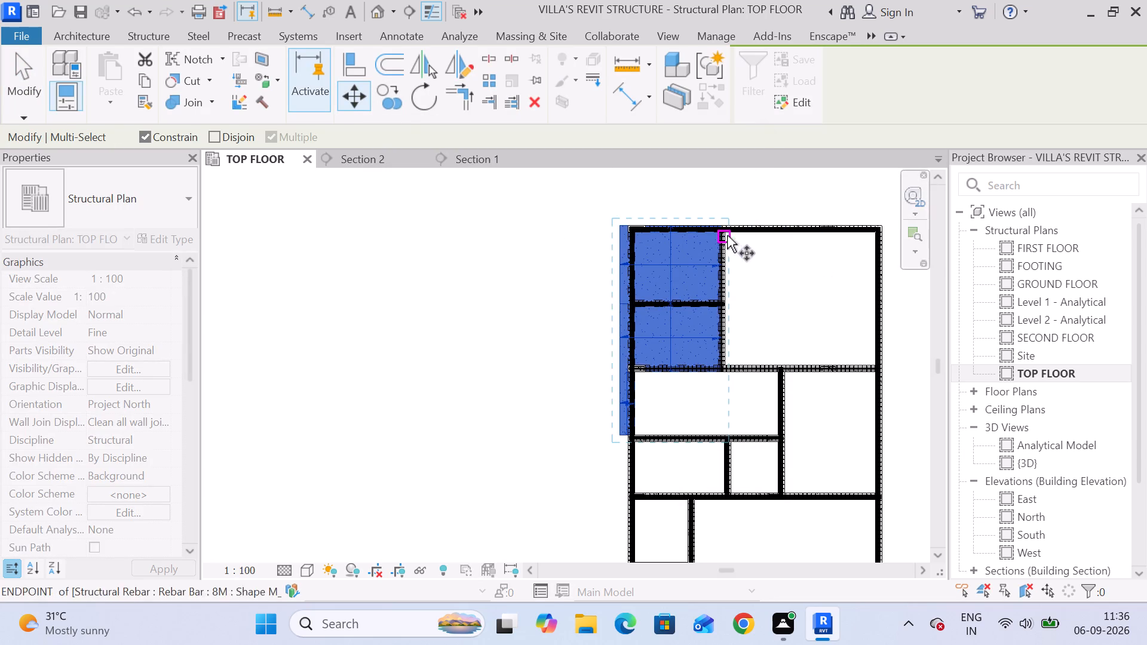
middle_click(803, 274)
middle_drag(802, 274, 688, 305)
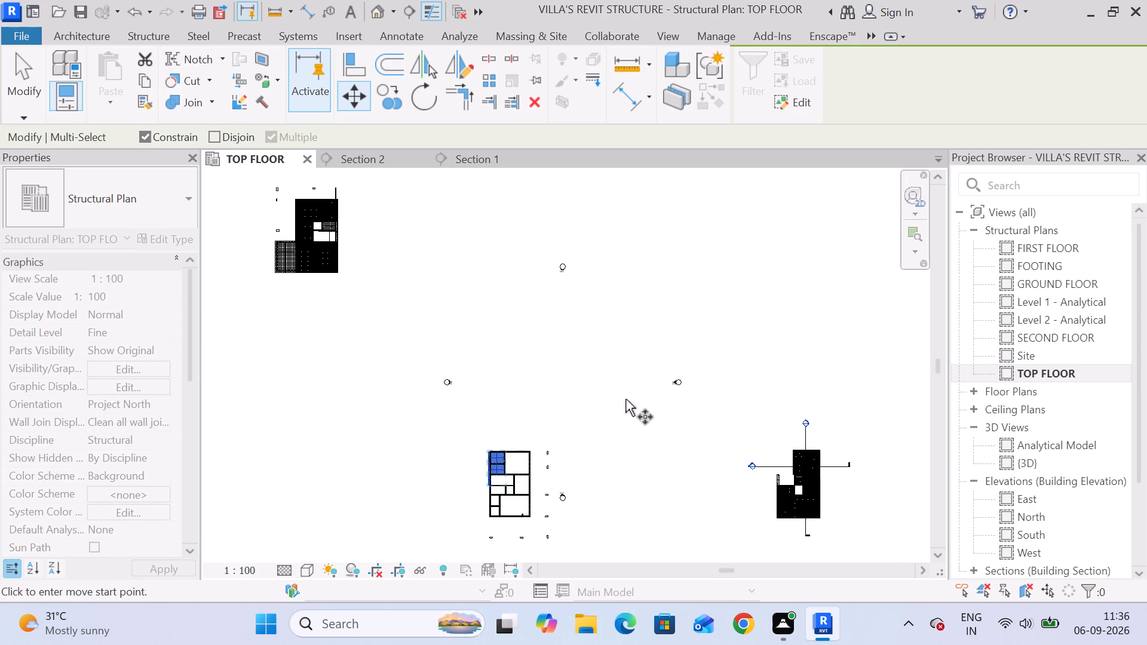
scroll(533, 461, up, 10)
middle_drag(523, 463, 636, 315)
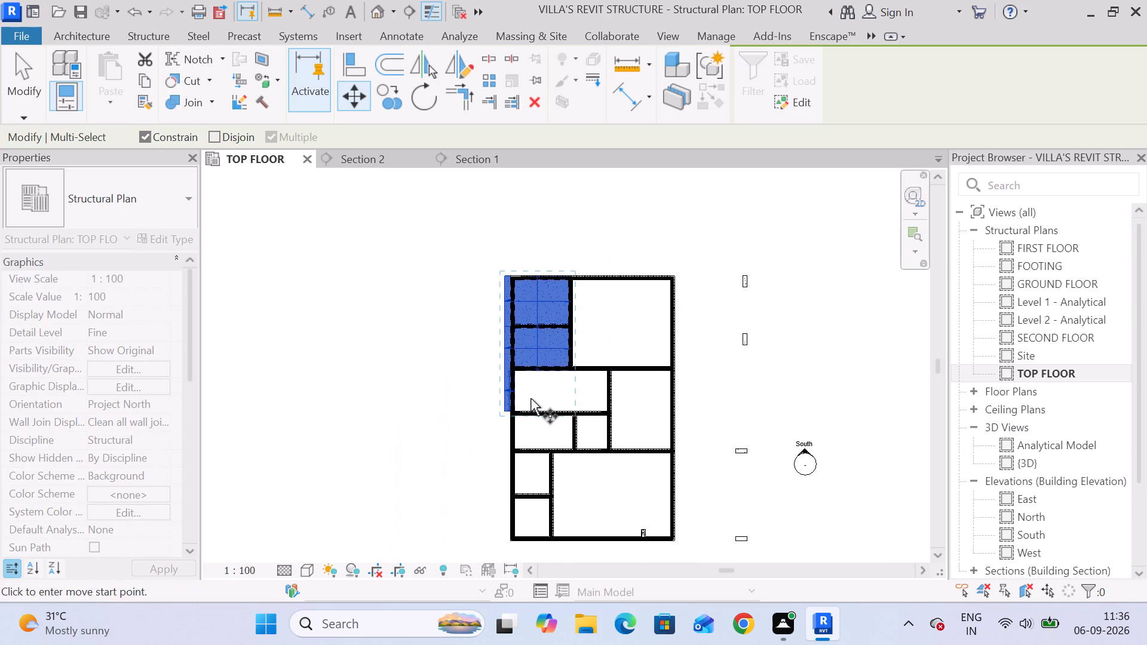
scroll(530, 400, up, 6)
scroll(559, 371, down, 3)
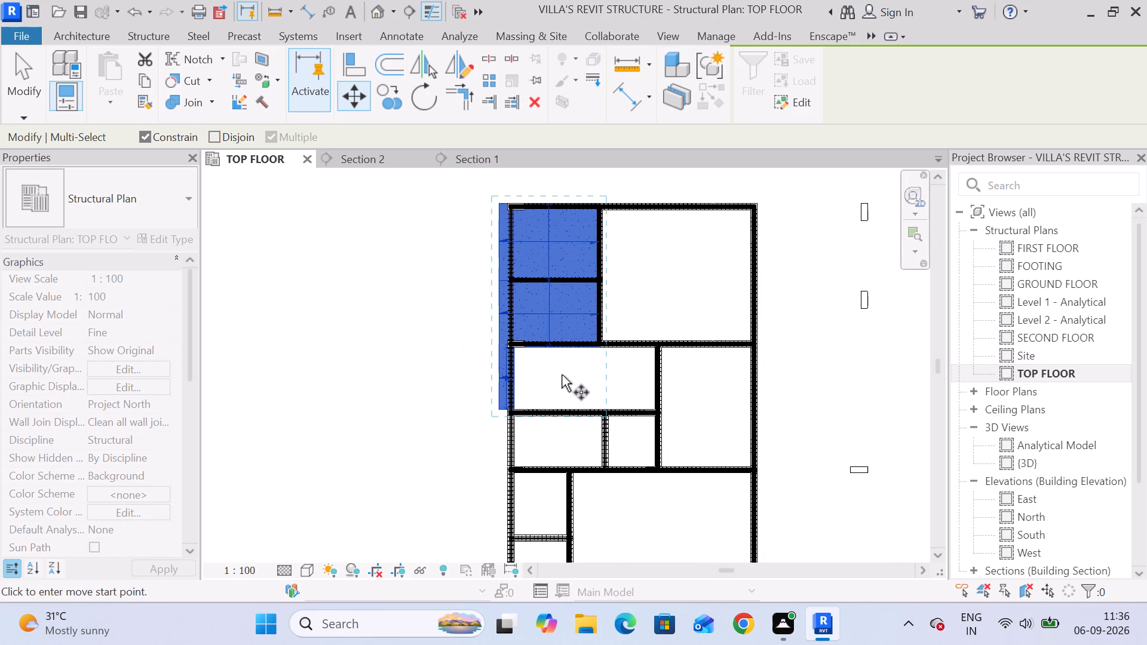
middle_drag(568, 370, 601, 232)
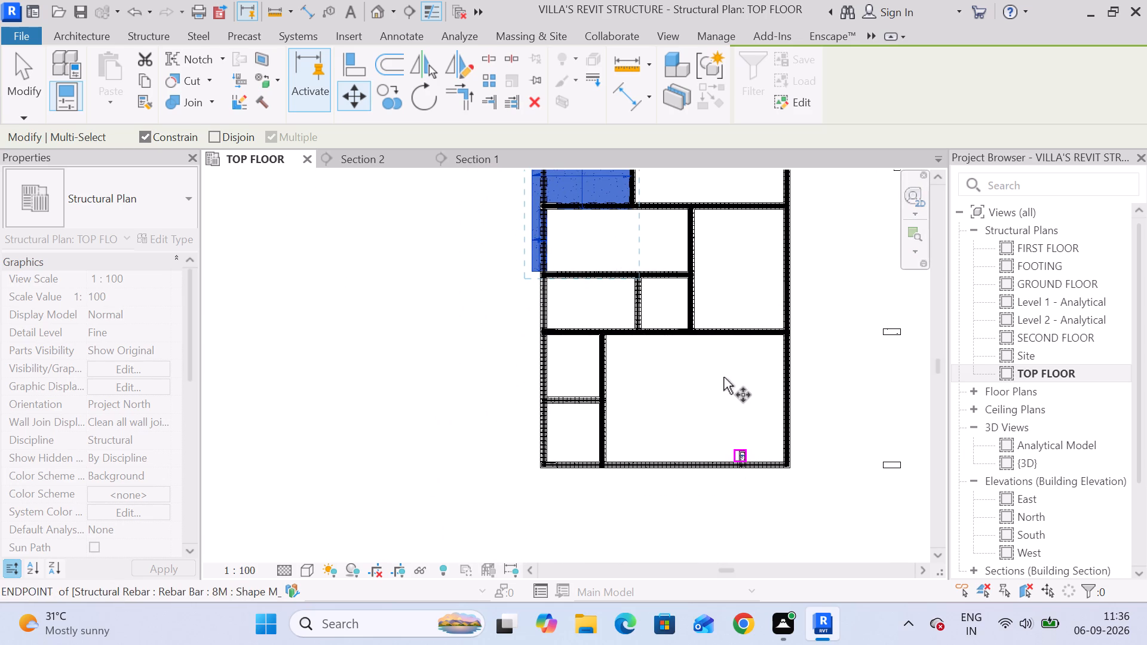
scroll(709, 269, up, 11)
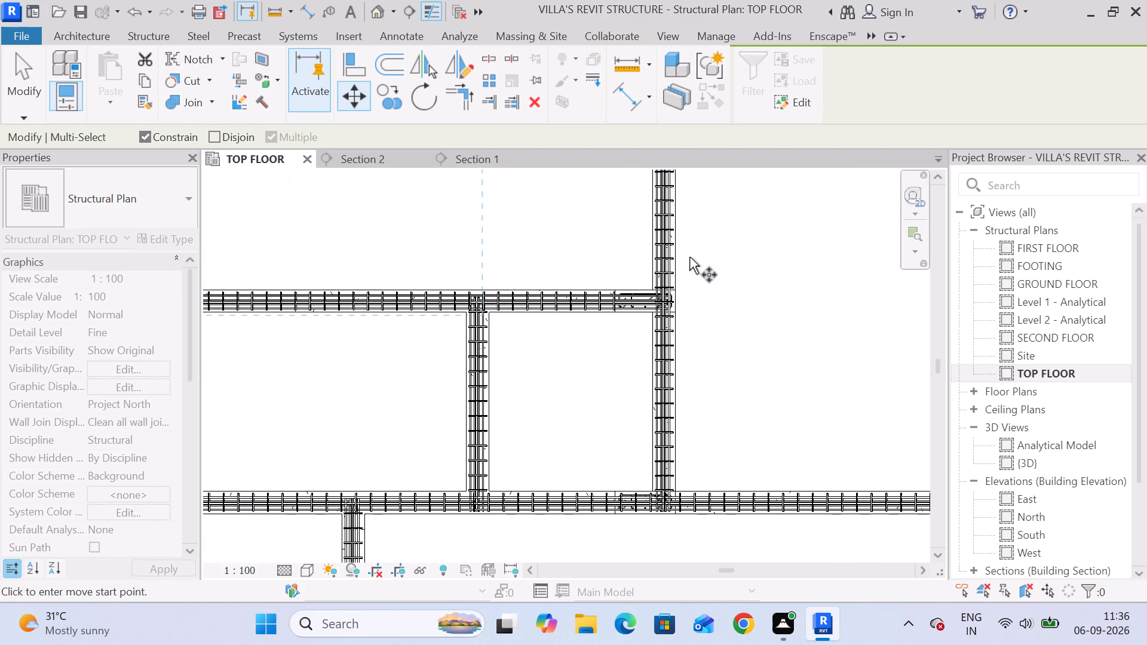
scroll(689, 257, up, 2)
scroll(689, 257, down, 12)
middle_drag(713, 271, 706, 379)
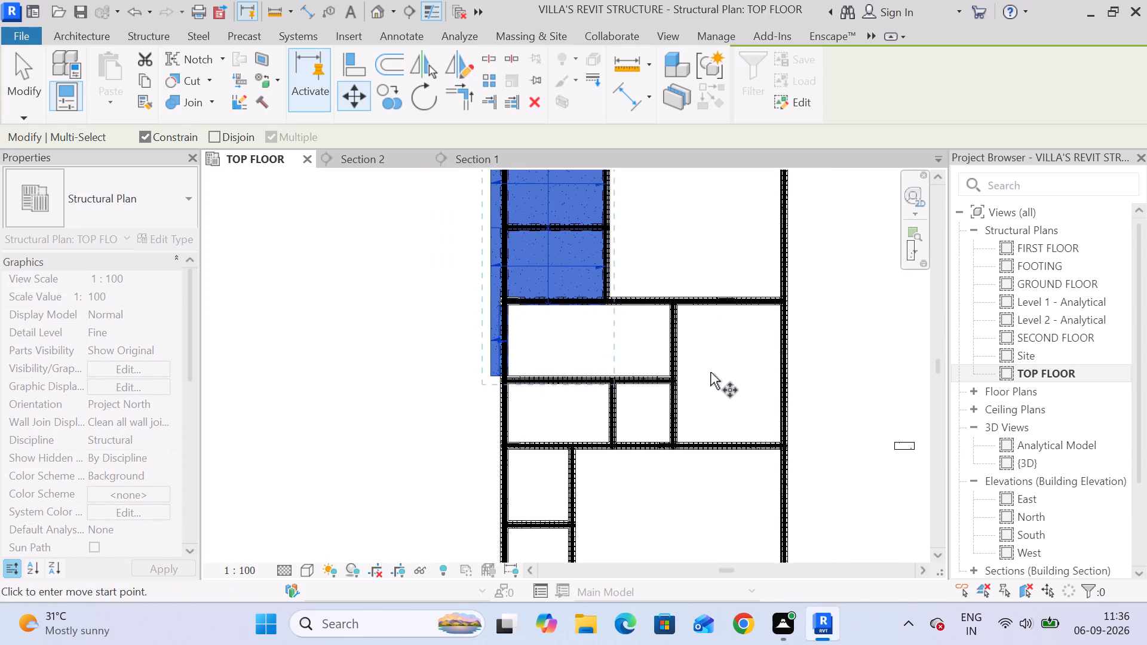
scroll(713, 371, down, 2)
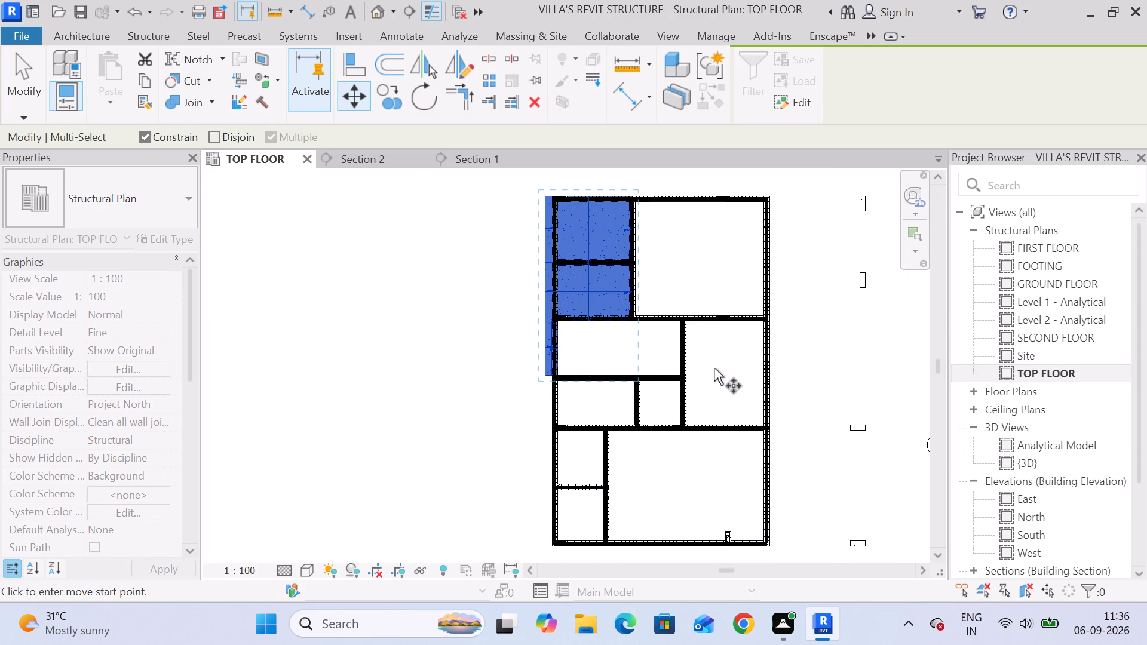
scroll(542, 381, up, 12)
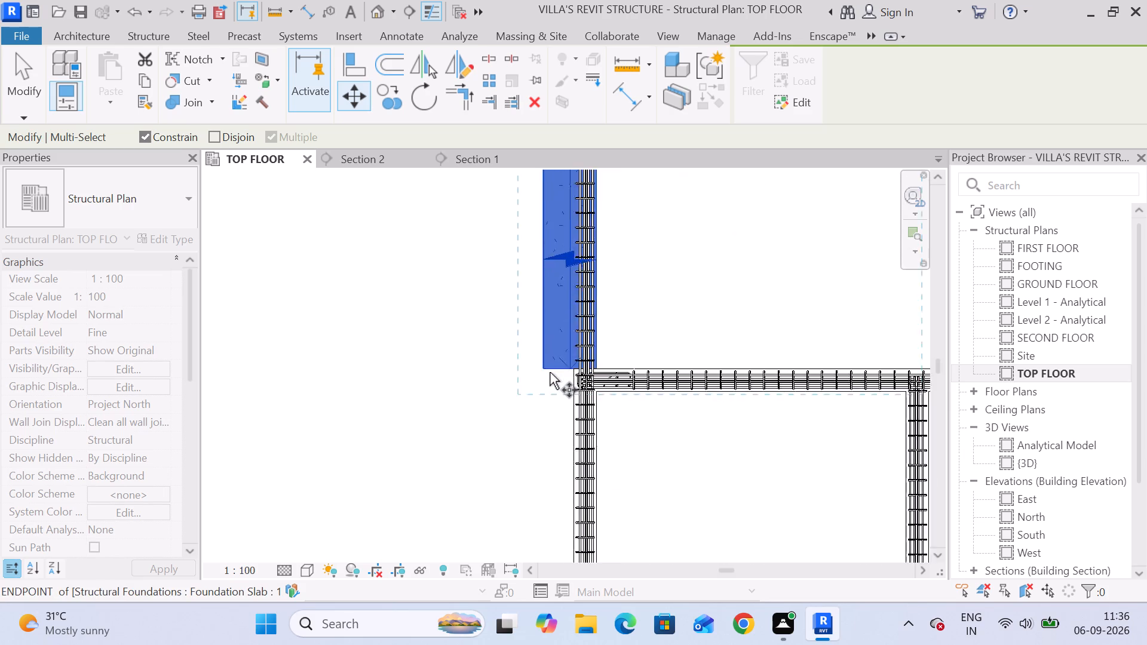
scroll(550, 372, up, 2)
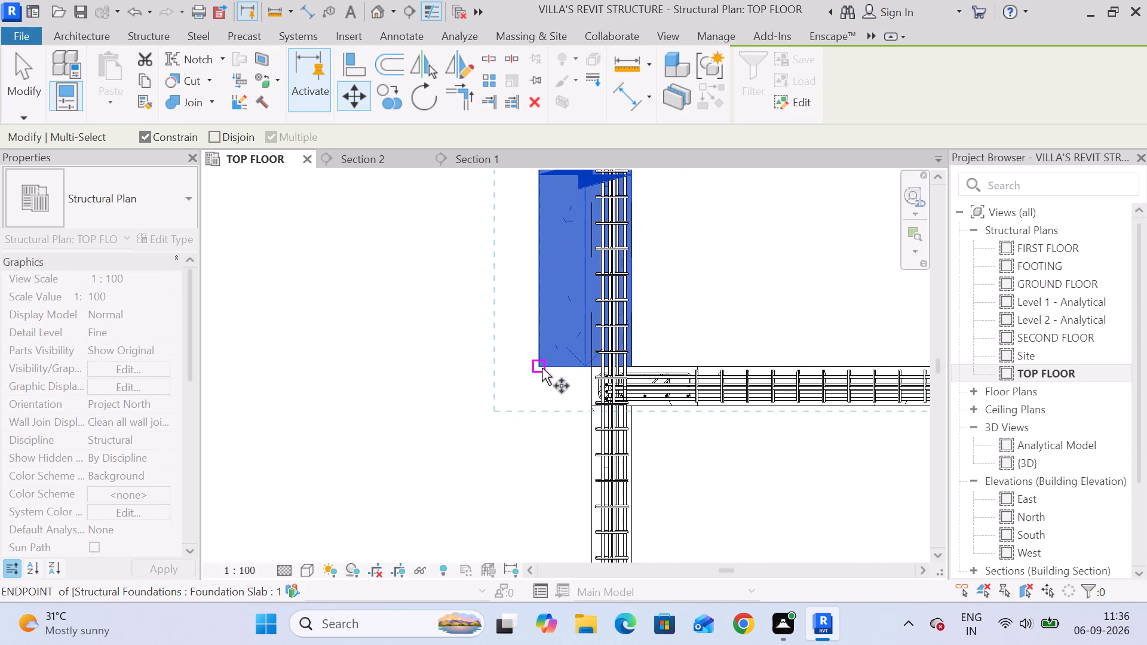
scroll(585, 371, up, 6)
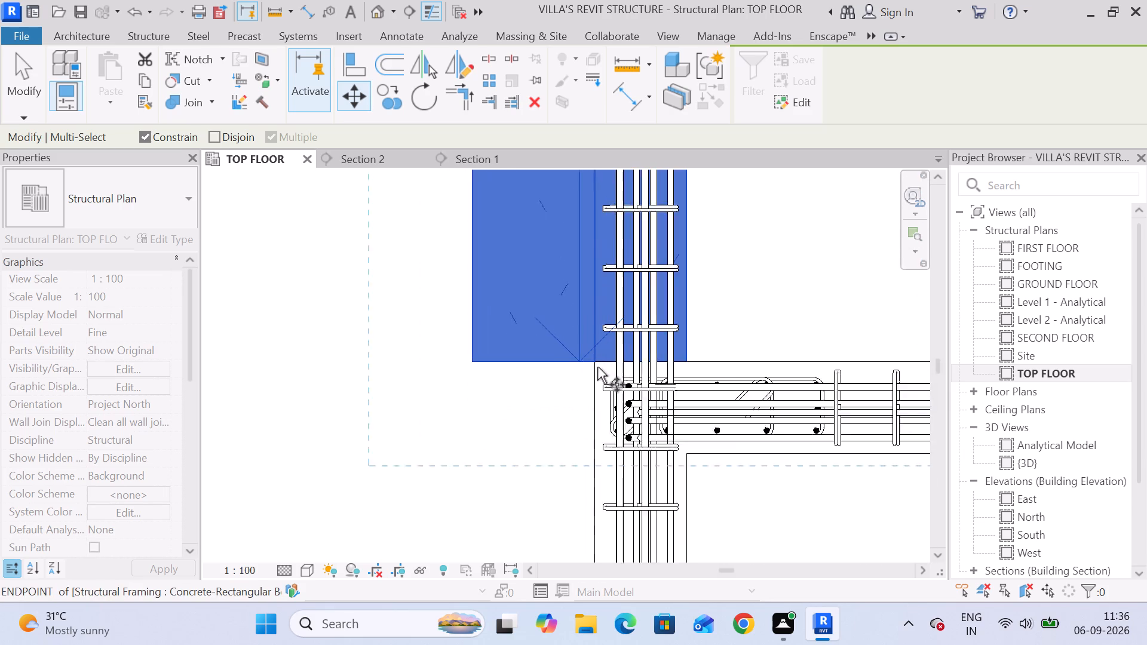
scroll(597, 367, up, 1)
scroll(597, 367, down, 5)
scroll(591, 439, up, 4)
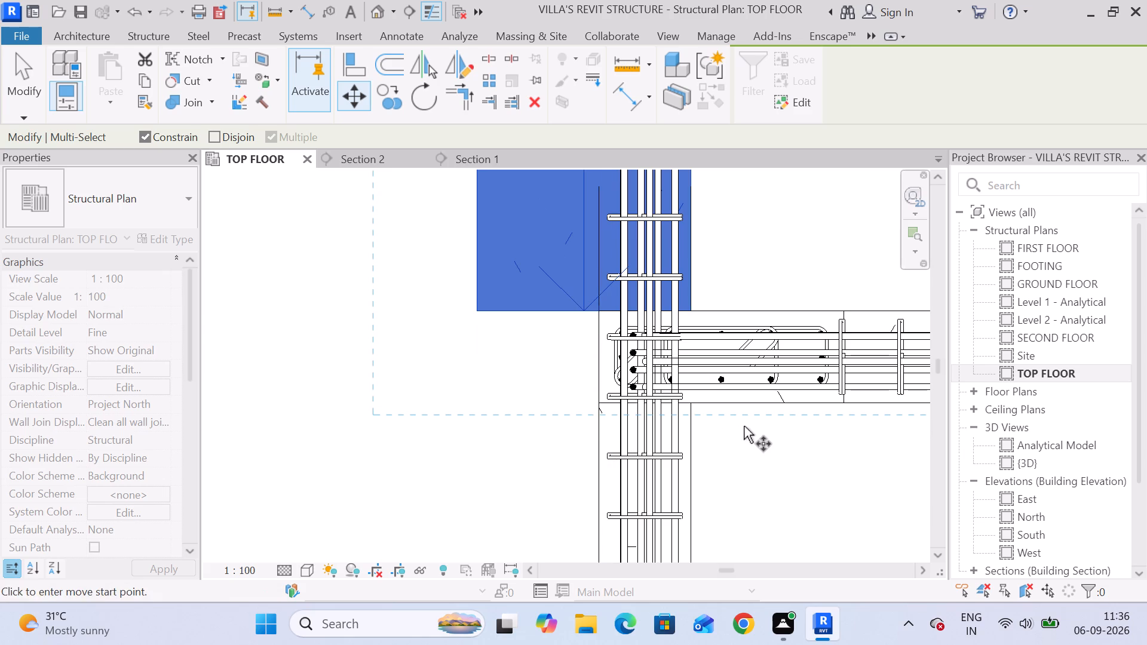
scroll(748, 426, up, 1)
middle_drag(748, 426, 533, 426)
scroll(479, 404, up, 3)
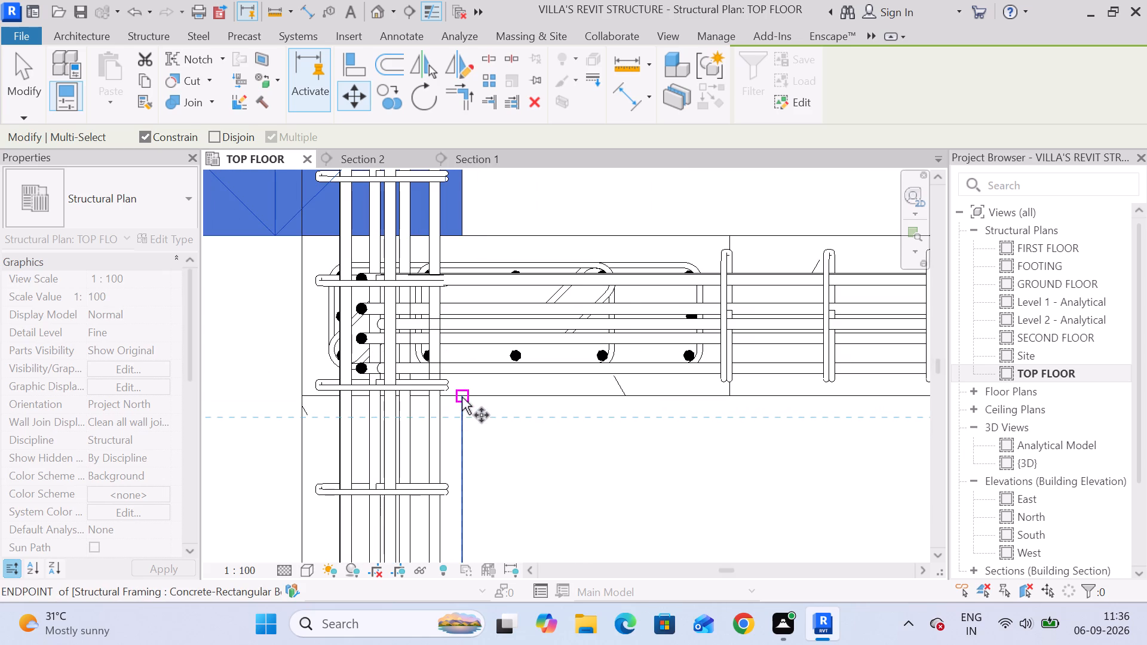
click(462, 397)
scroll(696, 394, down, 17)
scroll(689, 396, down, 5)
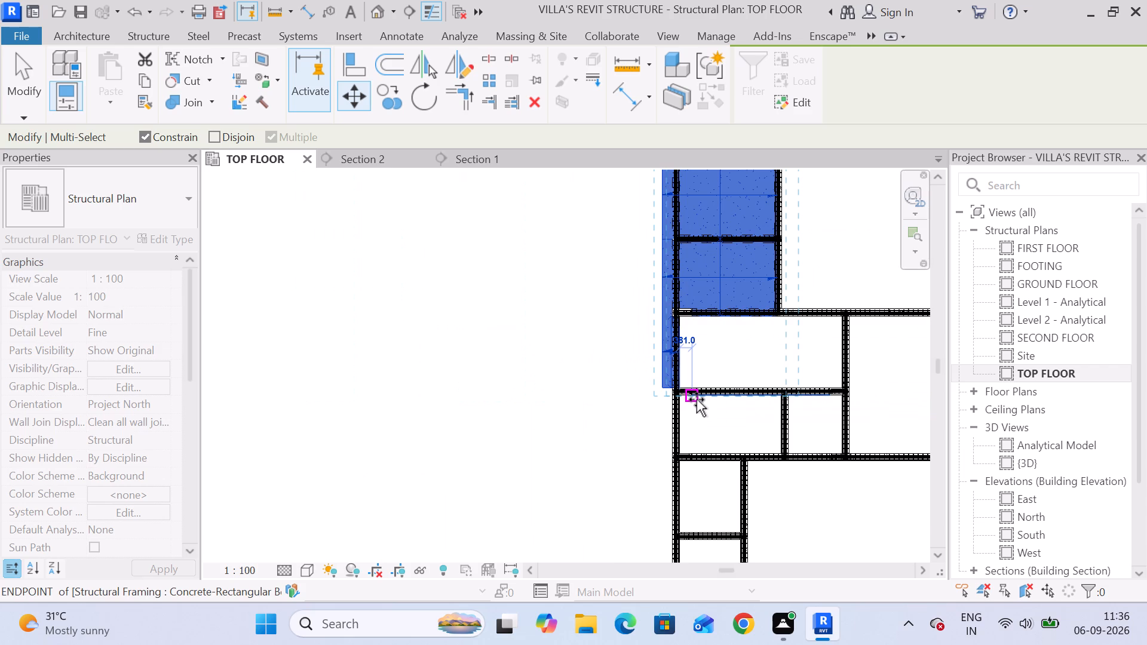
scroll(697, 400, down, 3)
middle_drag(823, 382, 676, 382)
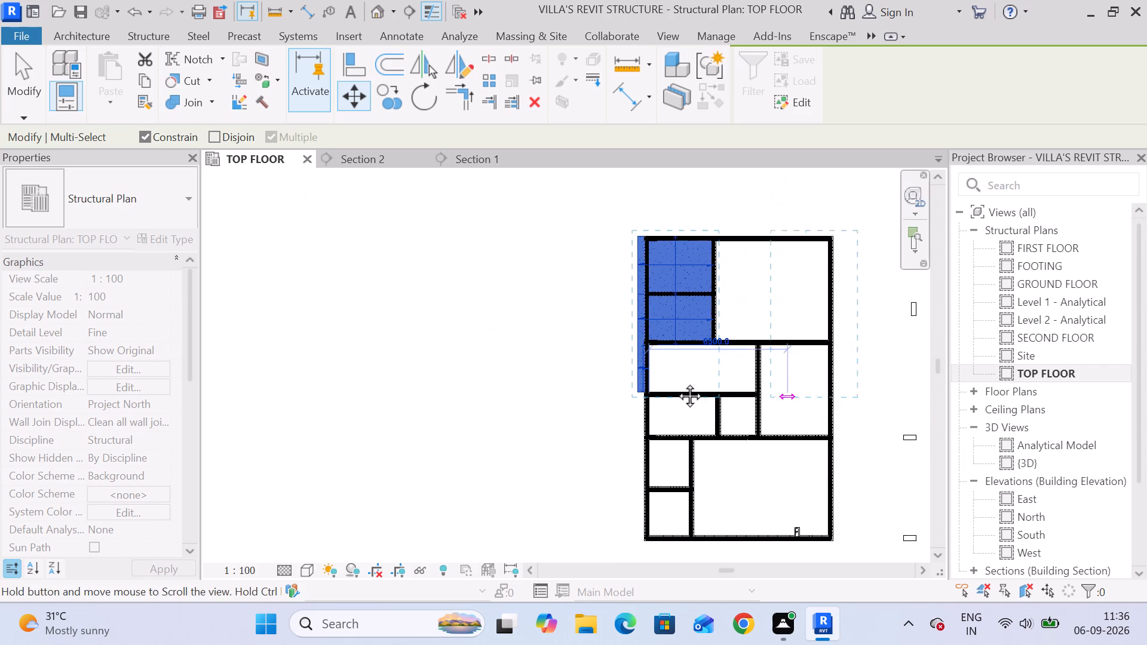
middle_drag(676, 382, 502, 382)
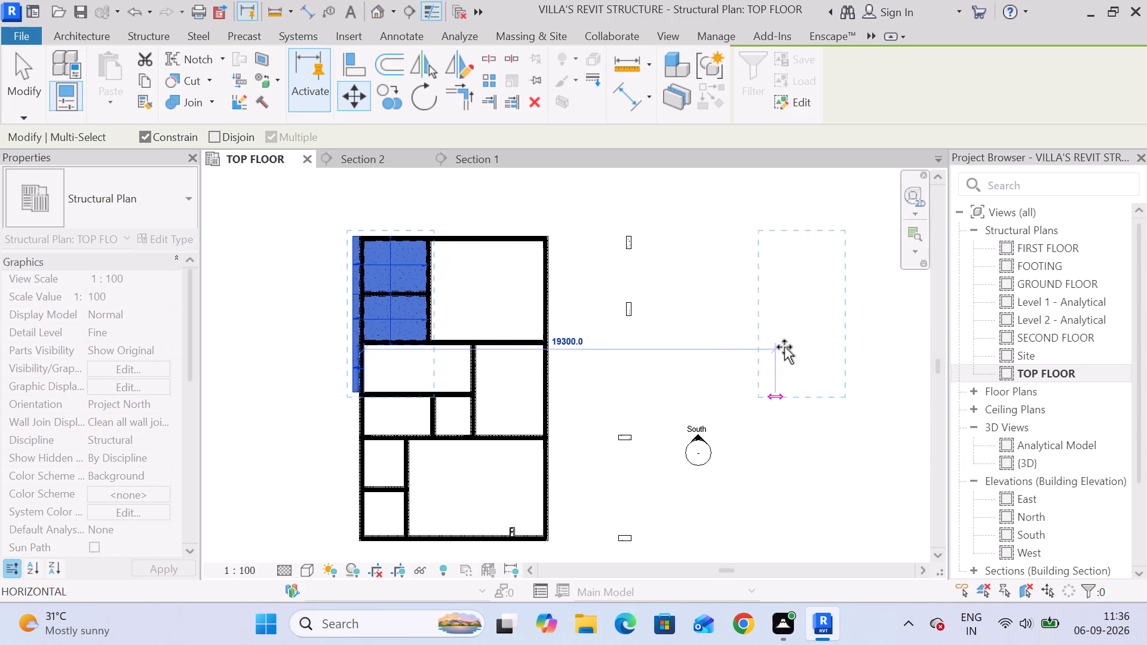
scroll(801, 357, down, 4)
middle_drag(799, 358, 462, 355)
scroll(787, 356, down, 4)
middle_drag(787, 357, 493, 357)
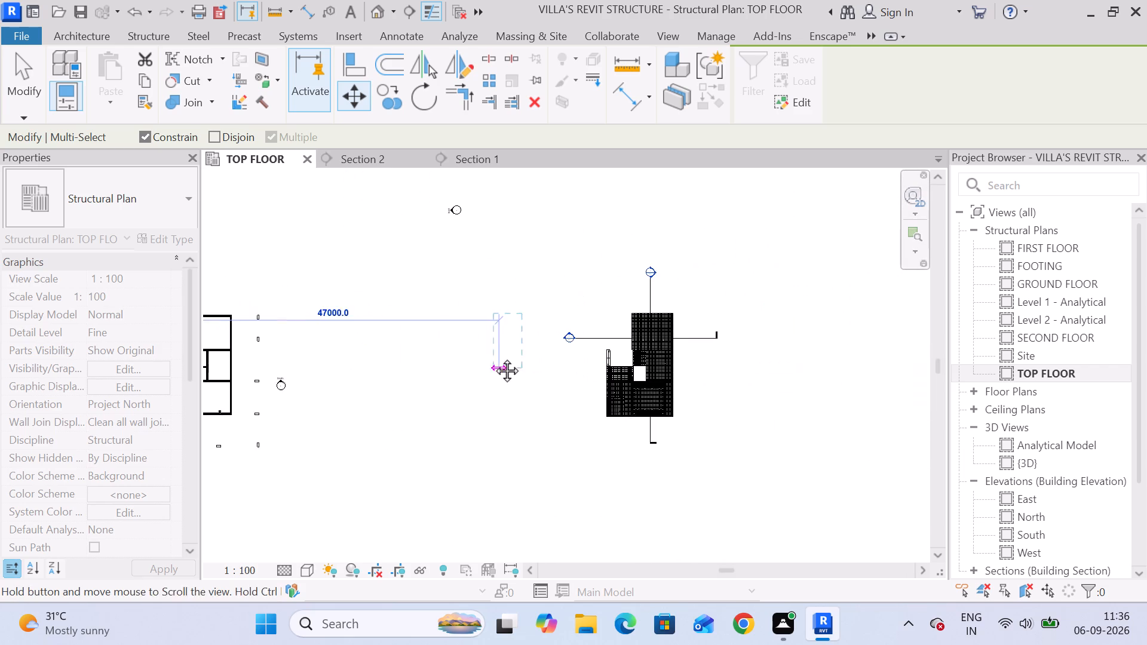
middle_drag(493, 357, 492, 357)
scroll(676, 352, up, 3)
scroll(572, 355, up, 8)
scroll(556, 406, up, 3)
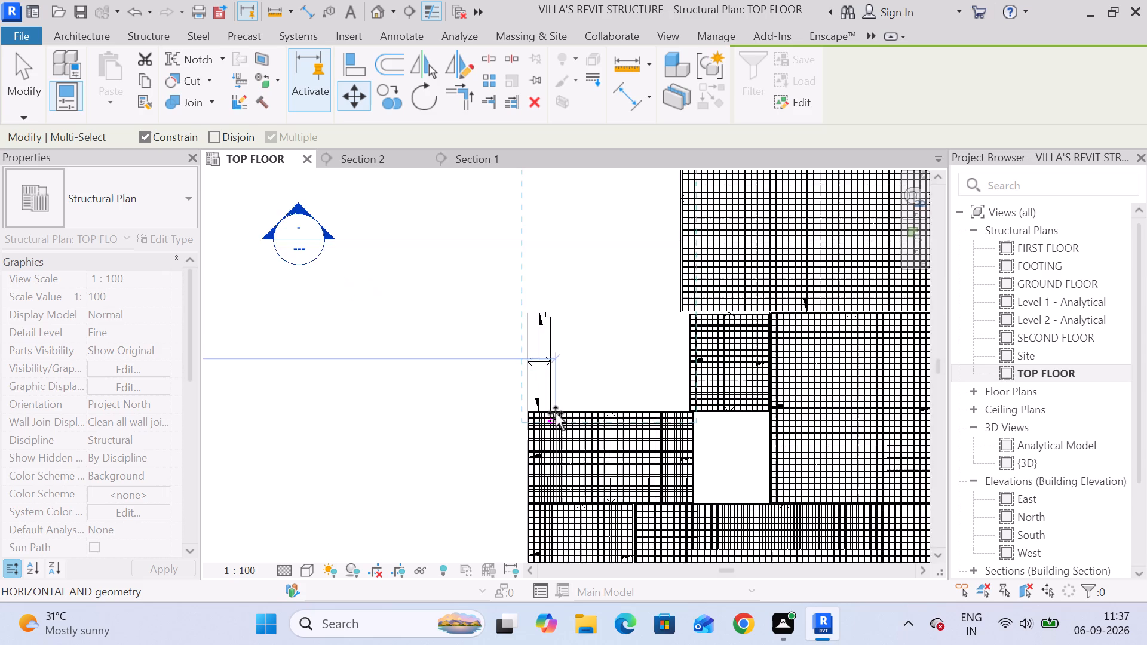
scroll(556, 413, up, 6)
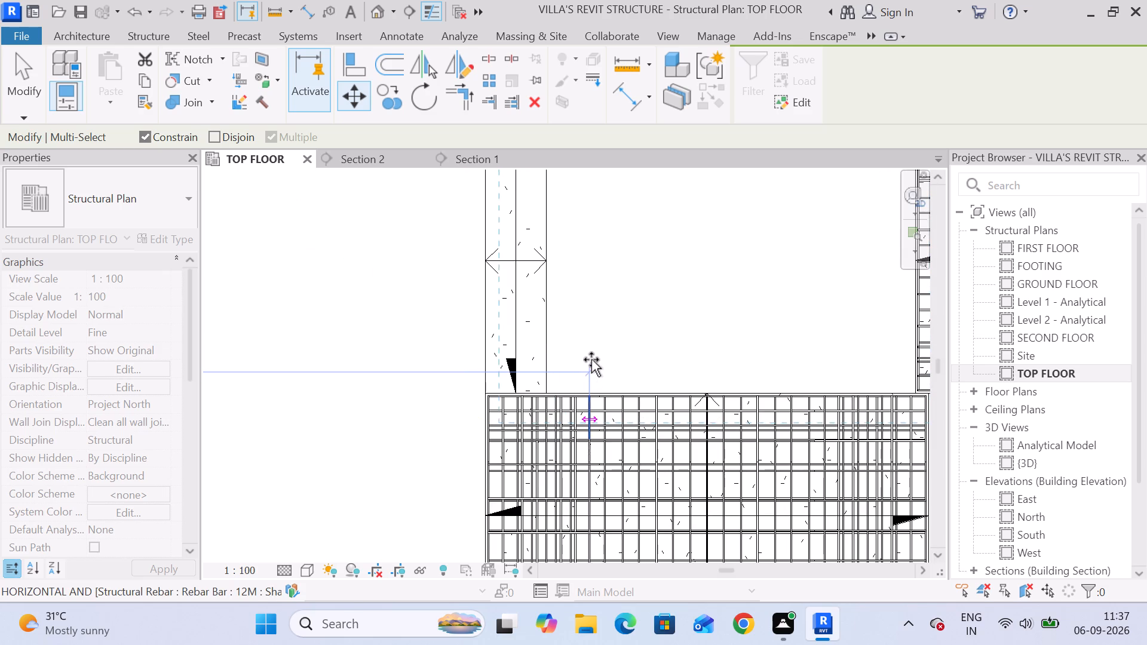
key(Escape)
Delete the narrow 150mm Foundation Slab strip below the second panel along the left perimeter beam.
scroll(593, 352, down, 8)
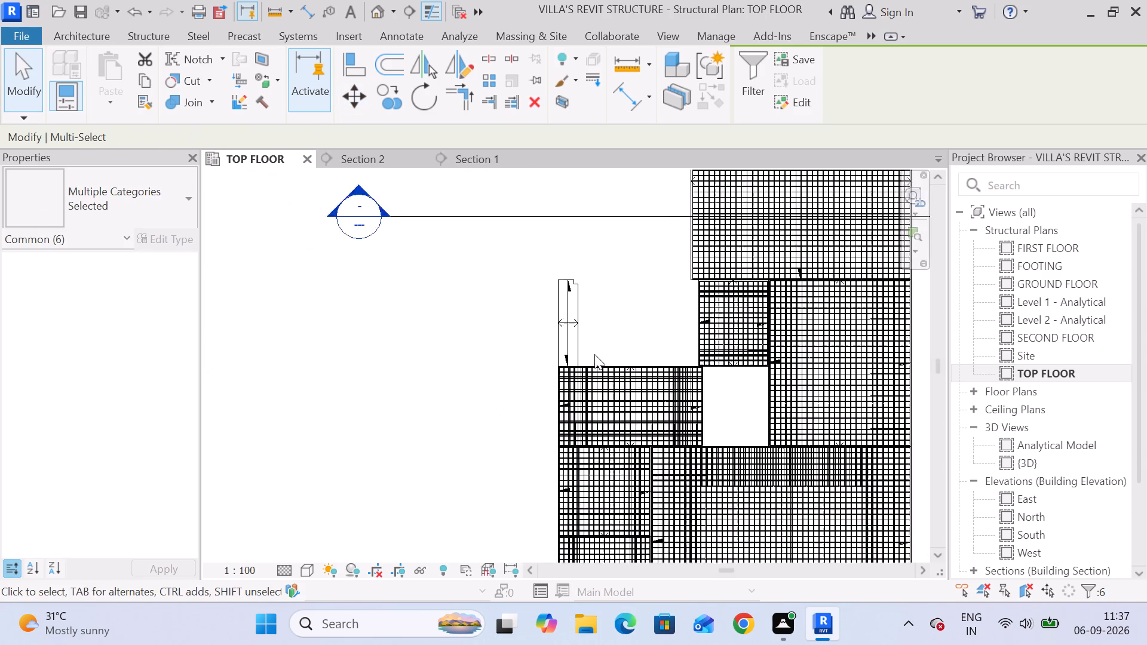
scroll(594, 354, down, 7)
middle_drag(458, 374, 716, 379)
scroll(811, 345, up, 3)
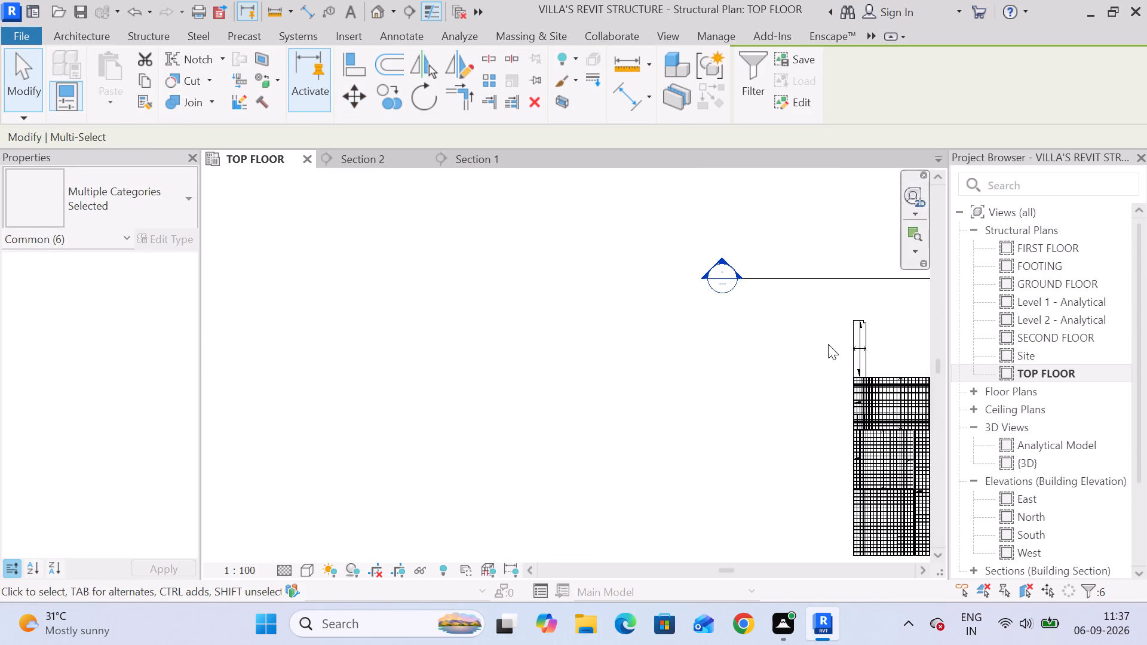
scroll(828, 344, up, 1)
scroll(873, 343, down, 10)
scroll(499, 355, up, 6)
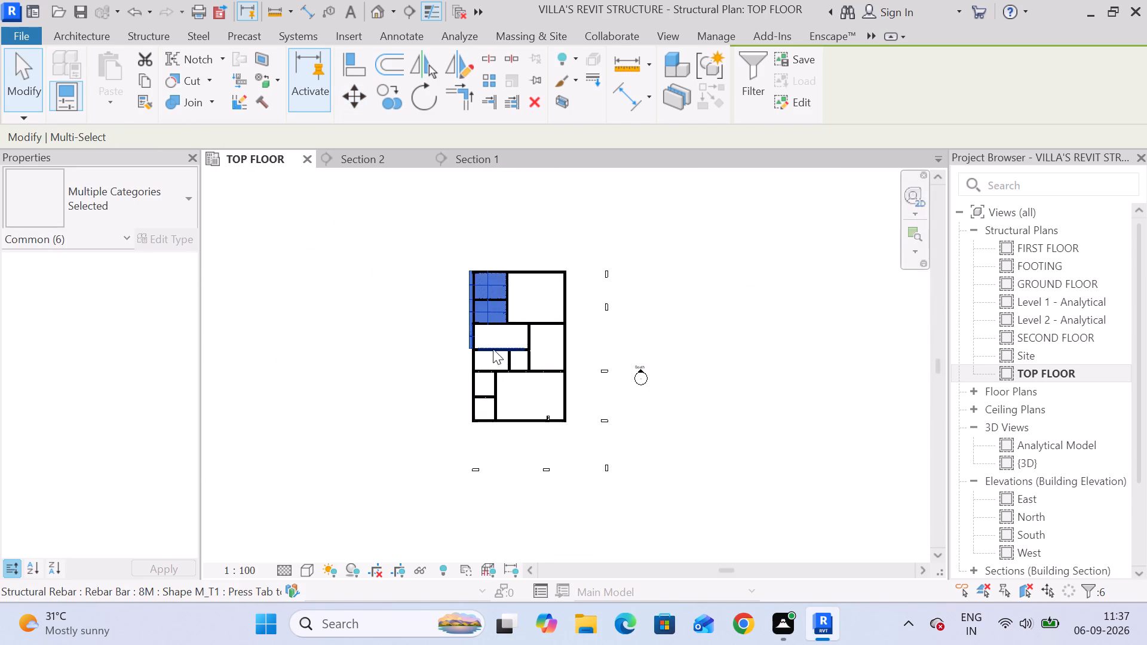
scroll(493, 349, up, 9)
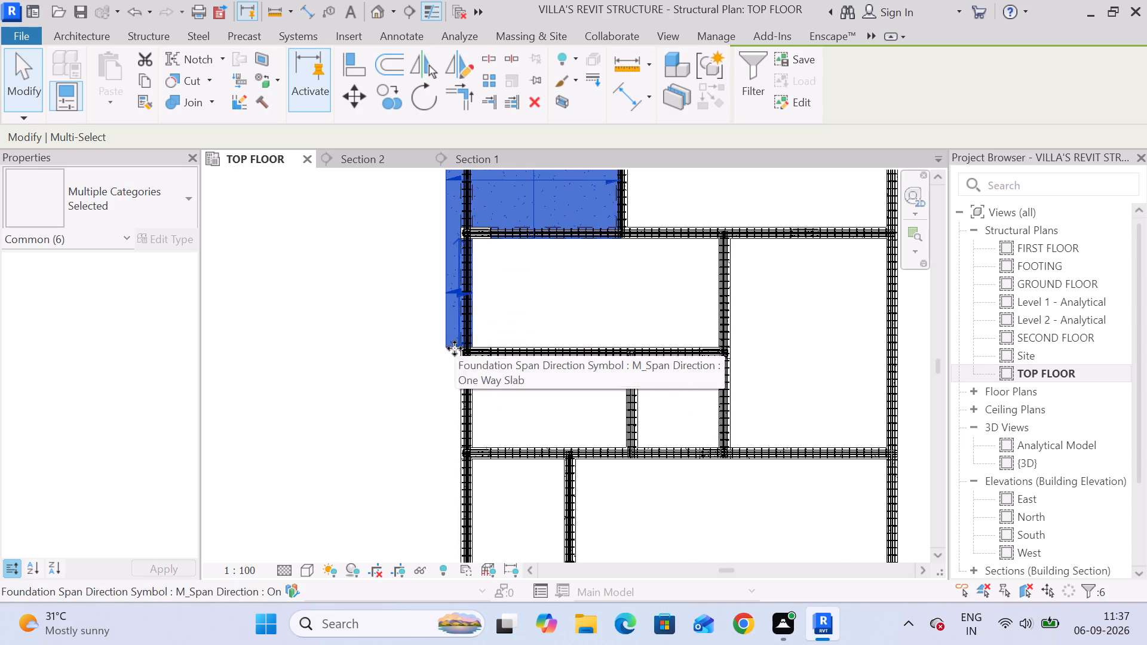
scroll(451, 348, up, 6)
click(429, 358)
click(443, 352)
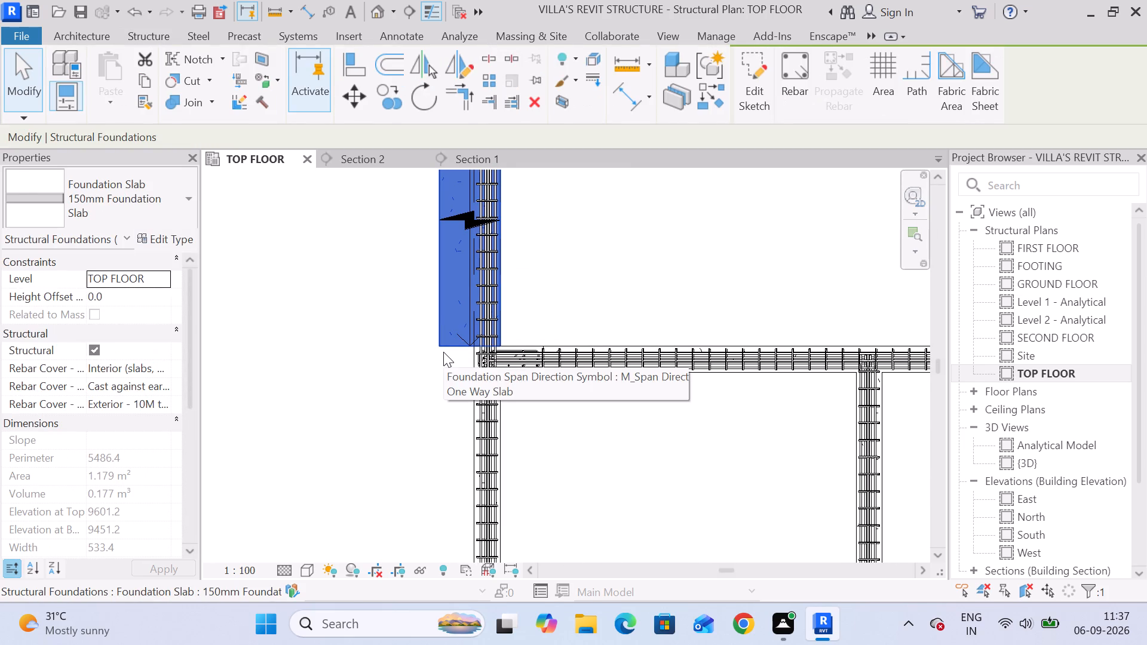
key(Delete)
Select the two upper-left 150mm Foundation Slab panels, filtering the selection to Structural Foundations only.
scroll(443, 352, down, 8)
middle_drag(488, 304, 489, 365)
scroll(495, 365, down, 5)
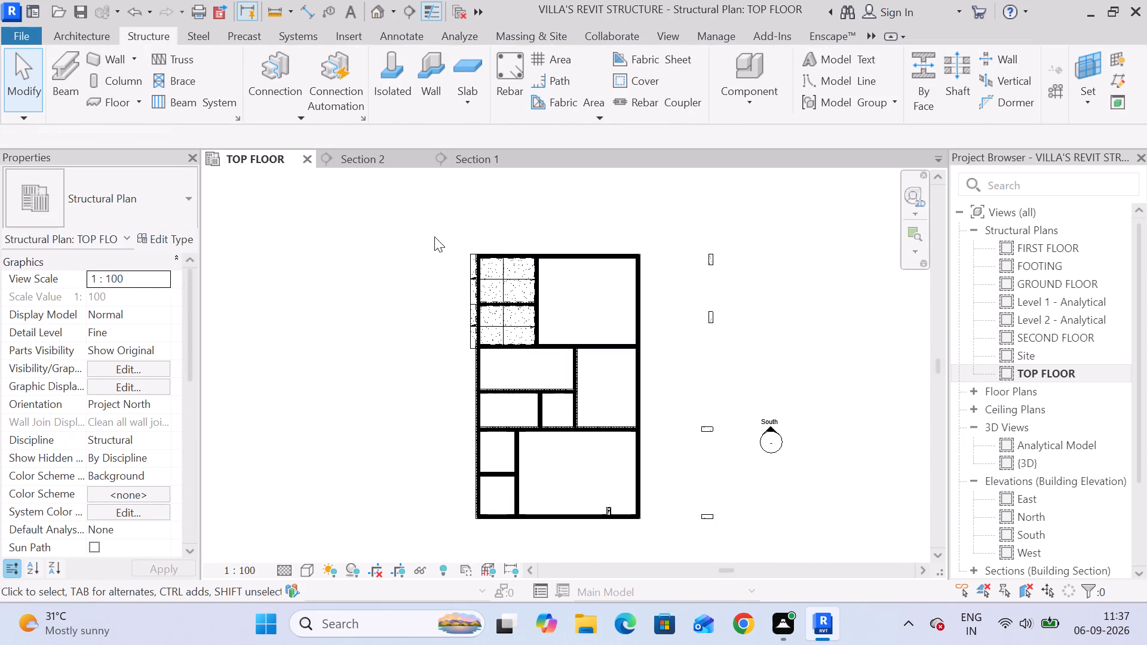
drag(431, 229, 550, 356)
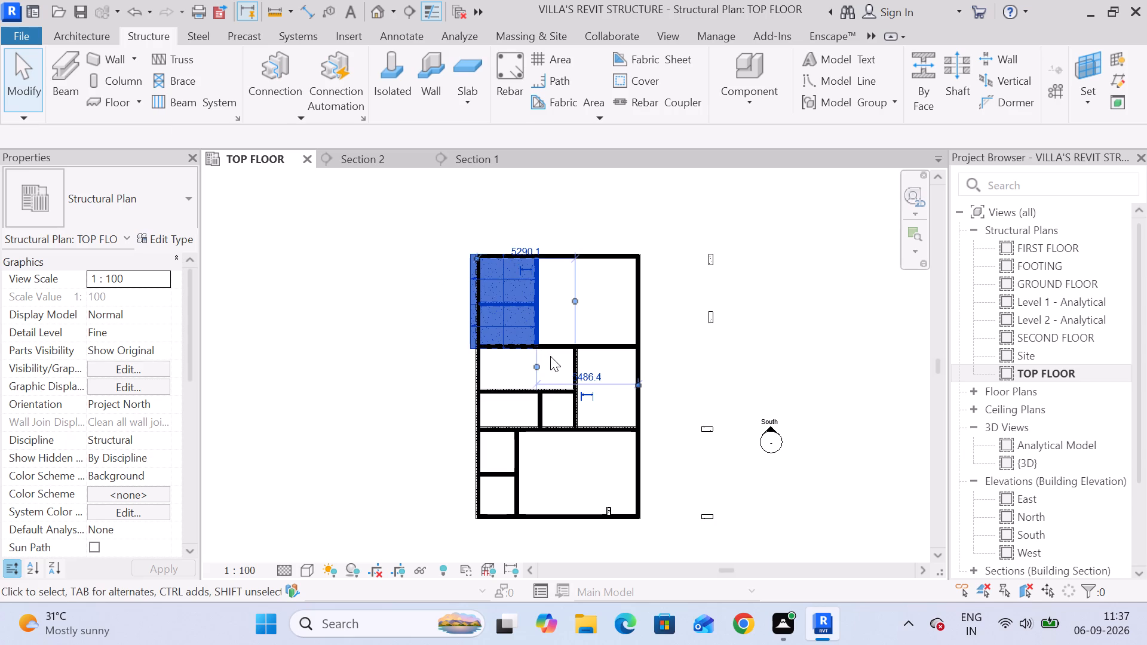
click(759, 69)
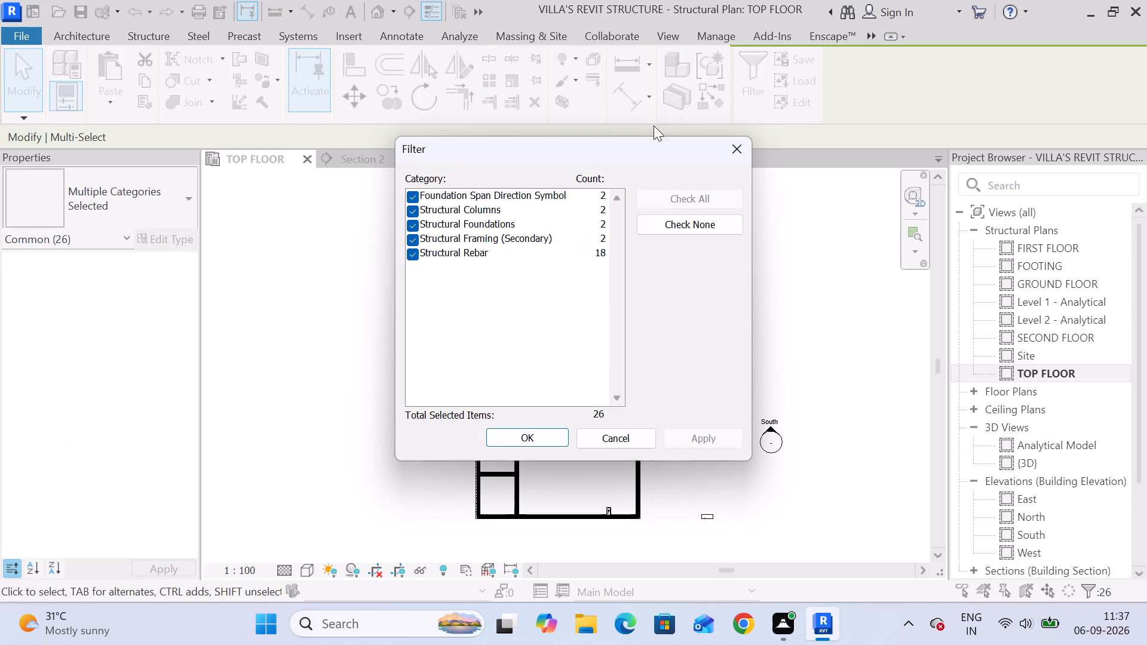
click(704, 221)
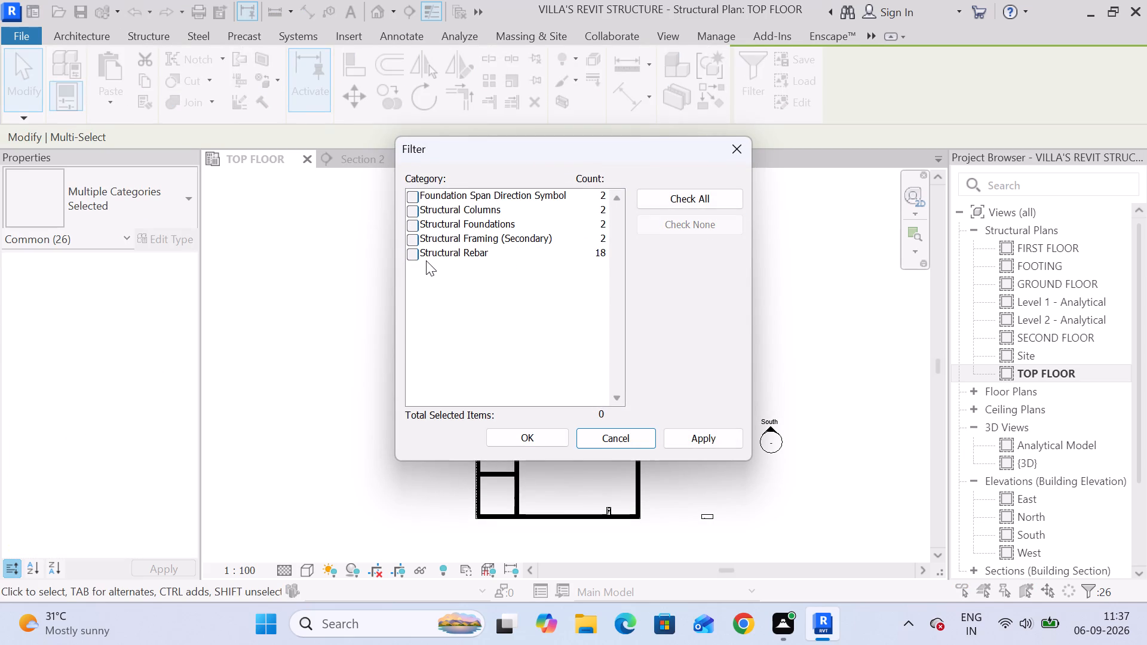
click(409, 225)
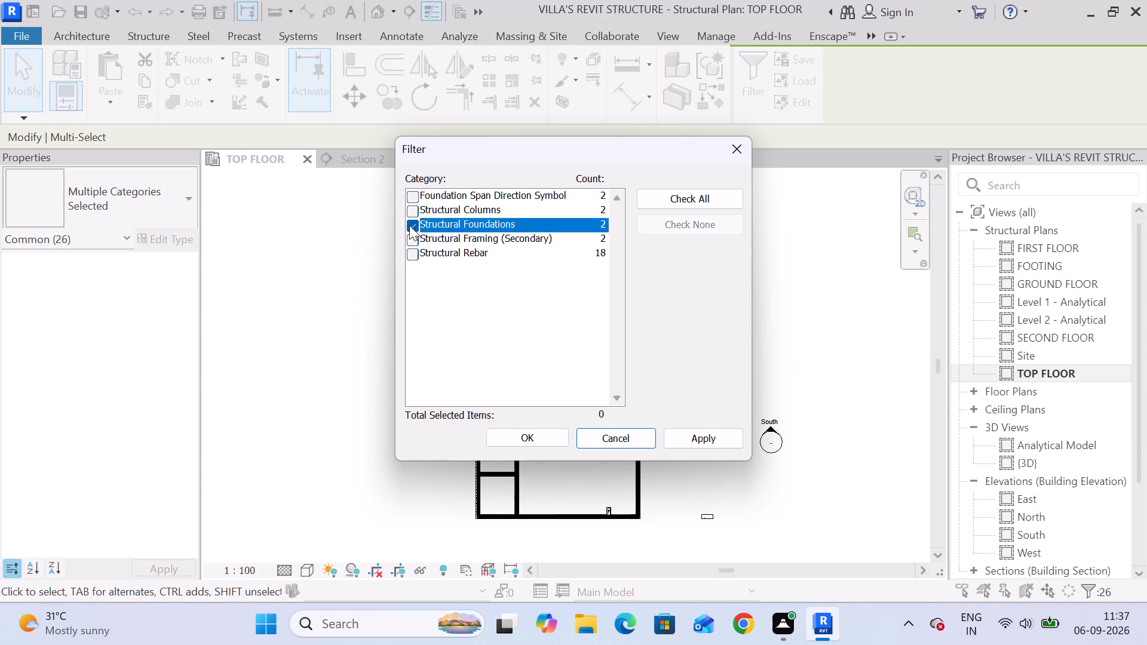
click(501, 435)
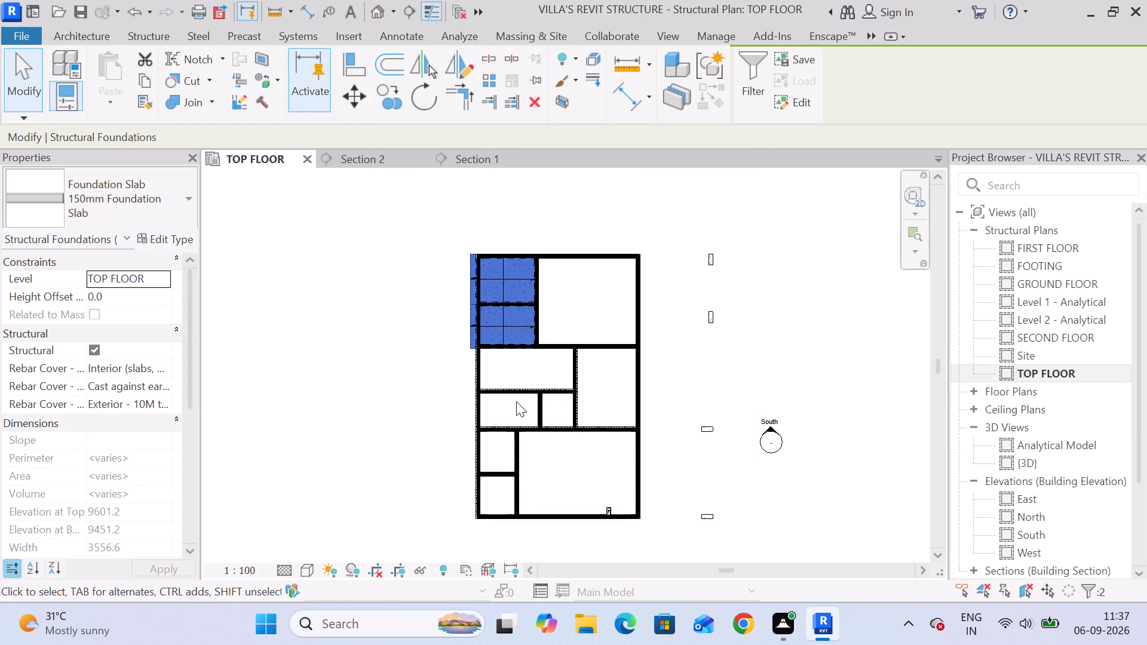
Move the two slabs from their lower outer corner to the outer edge of the narrow strip in the separate reinforced slab layout.
scroll(677, 484, down, 4)
scroll(656, 484, up, 2)
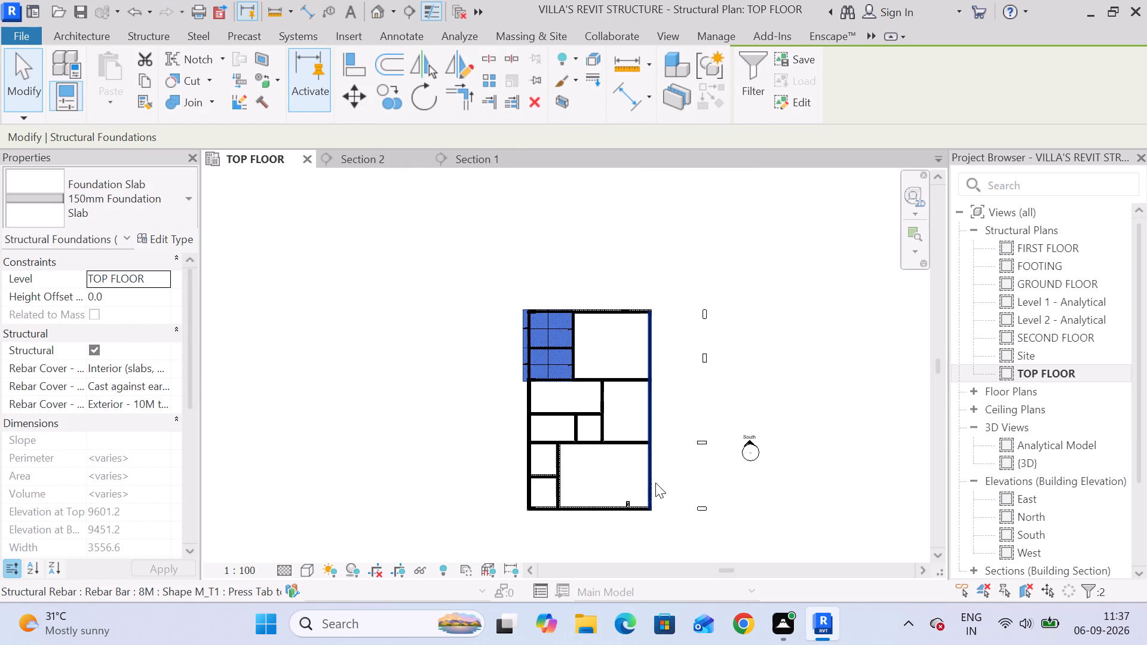
scroll(655, 483, up, 1)
scroll(555, 504, up, 3)
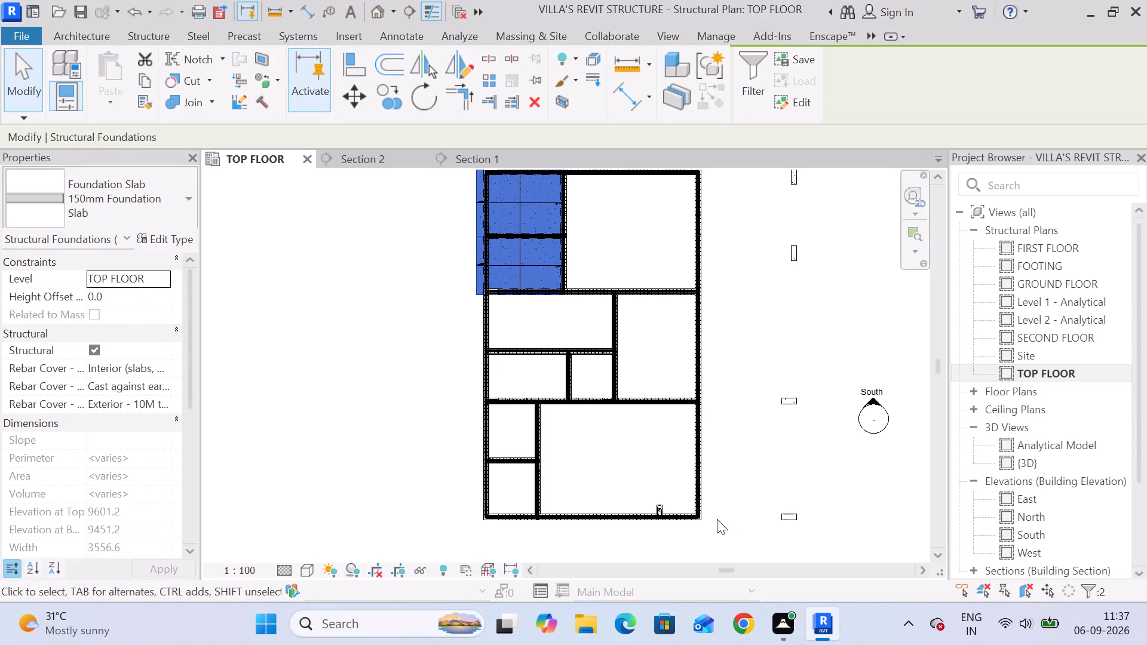
scroll(622, 385, down, 3)
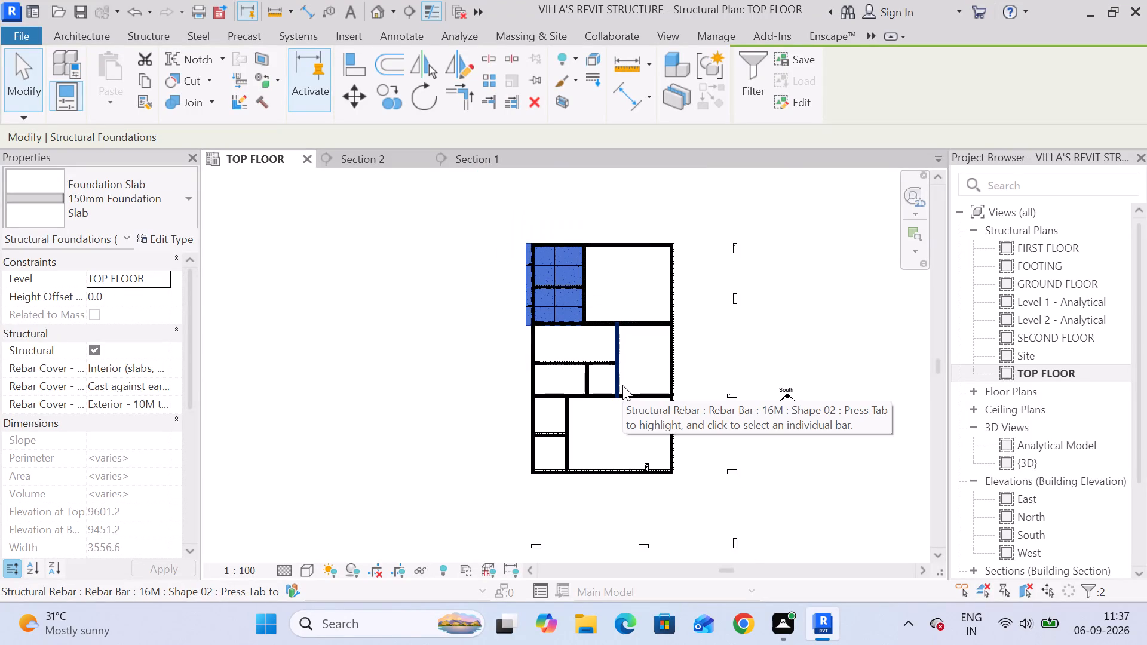
scroll(578, 254, up, 4)
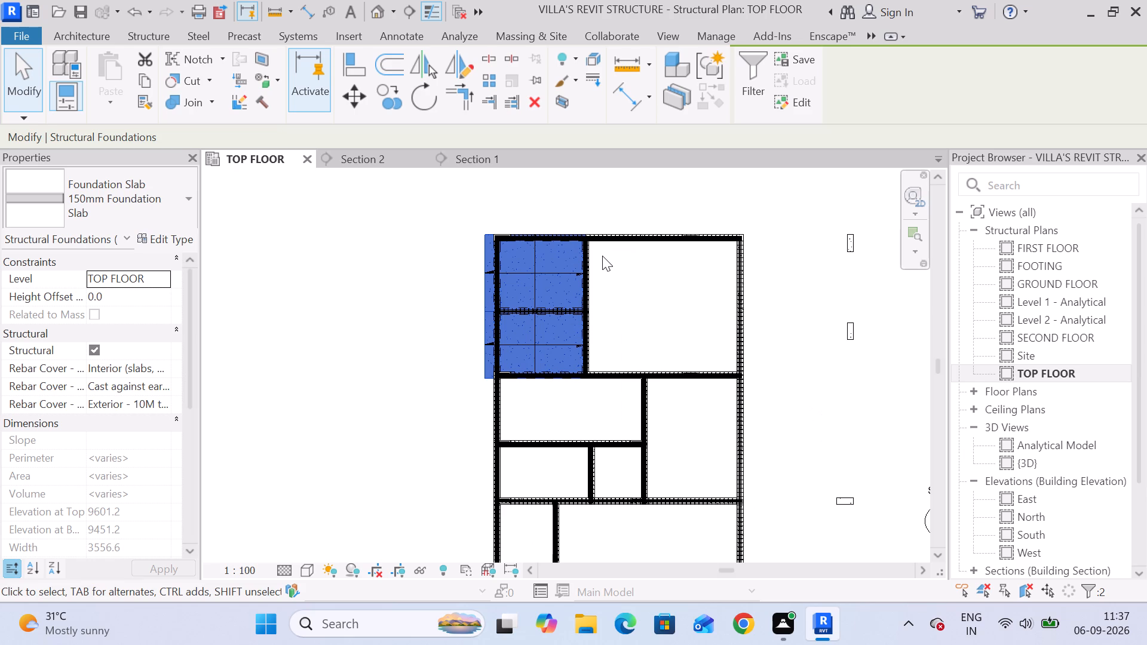
scroll(517, 238, up, 2)
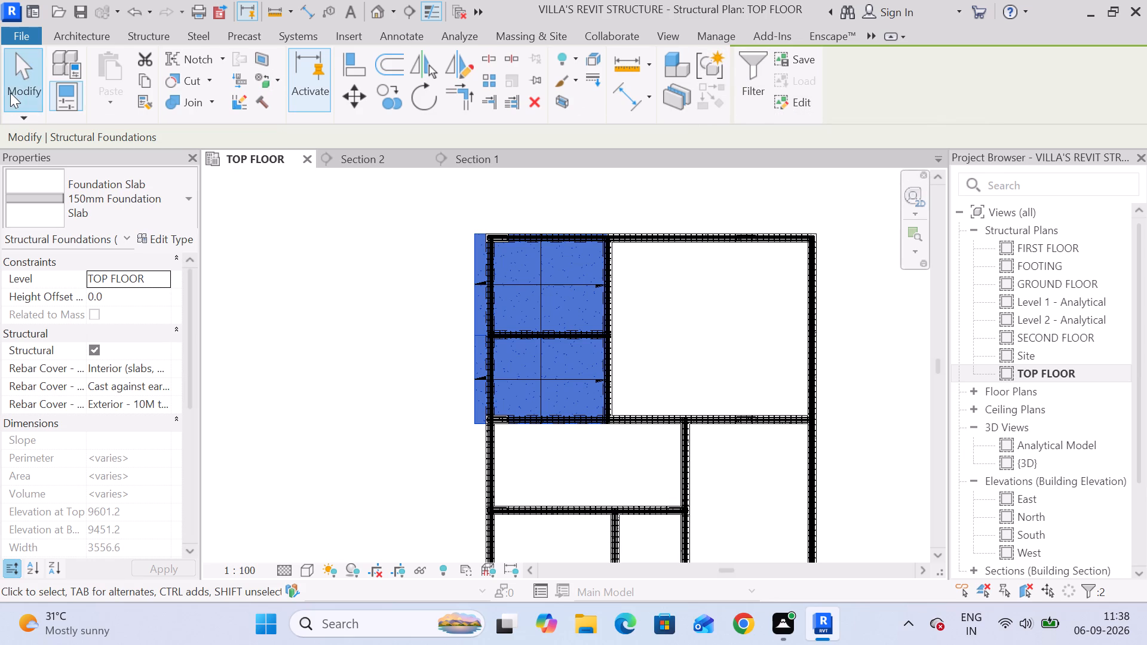
click(351, 97)
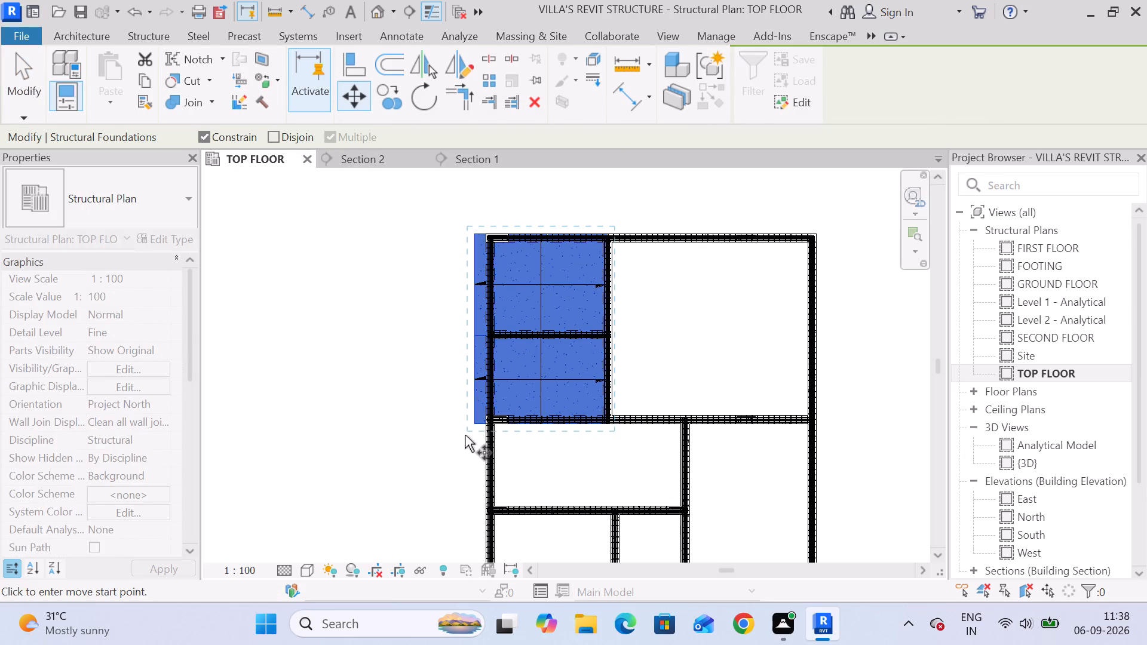
scroll(471, 427, up, 10)
click(485, 414)
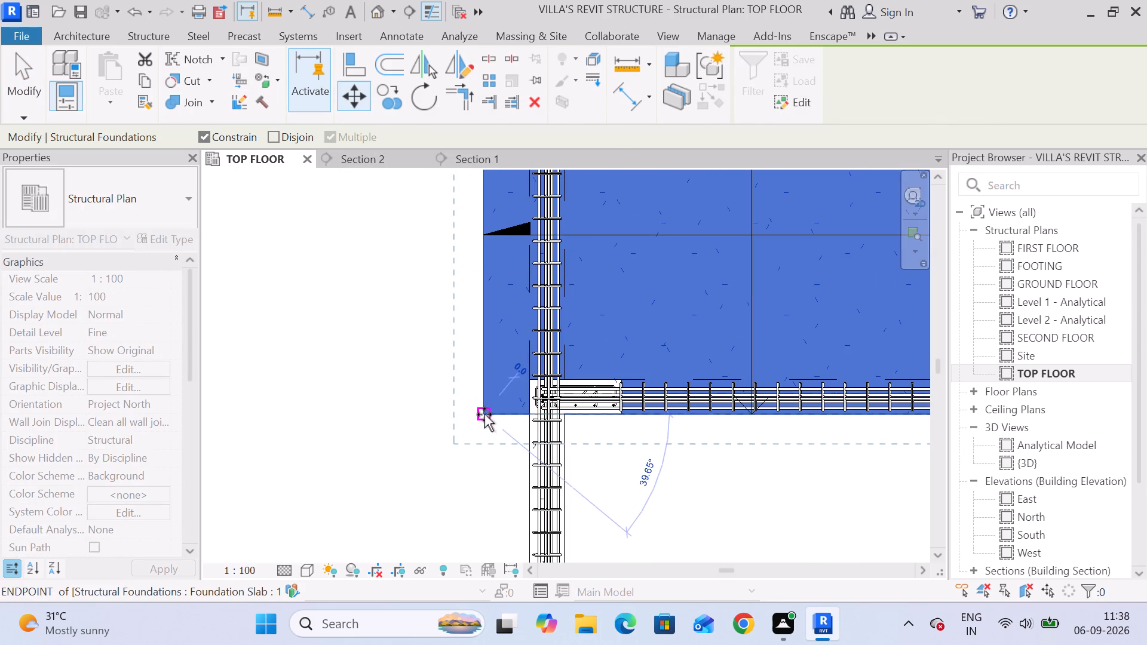
scroll(639, 452, down, 12)
middle_drag(727, 469, 300, 469)
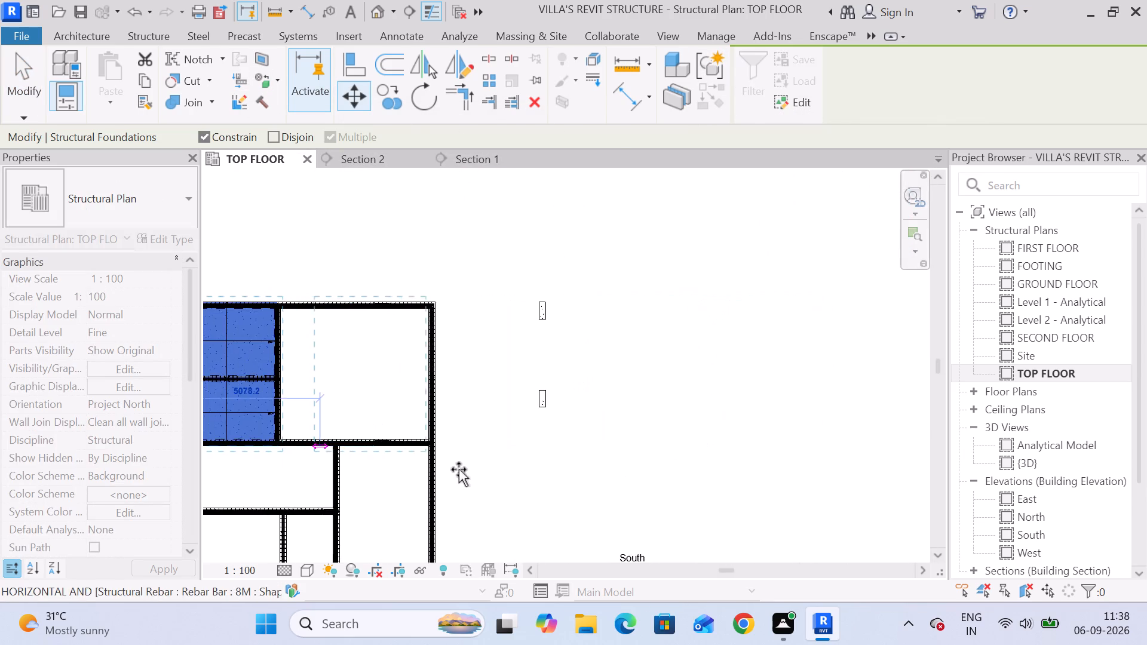
scroll(698, 469, down, 5)
middle_drag(771, 494, 361, 493)
middle_drag(734, 481, 427, 459)
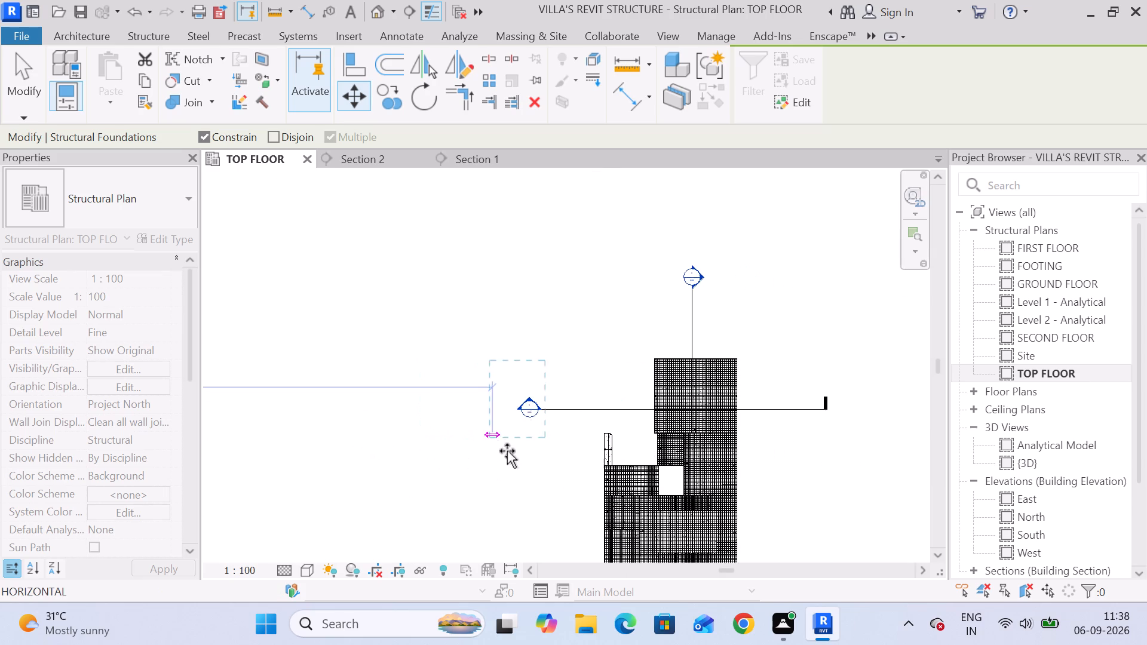
scroll(555, 444, up, 4)
scroll(622, 449, up, 18)
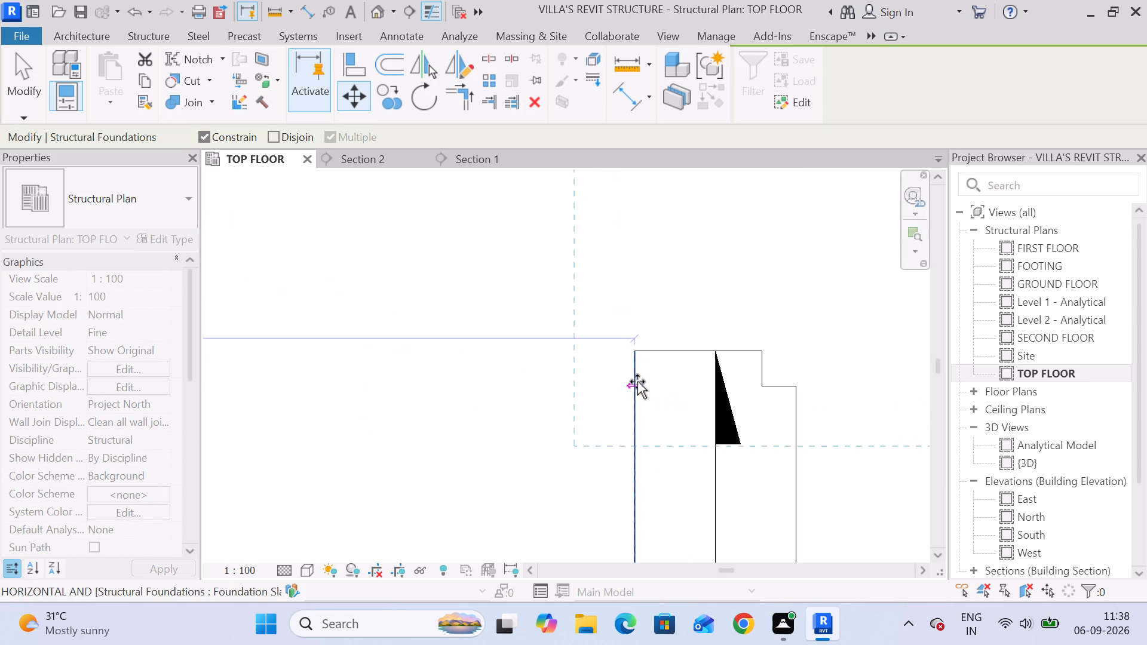
scroll(637, 382, up, 6)
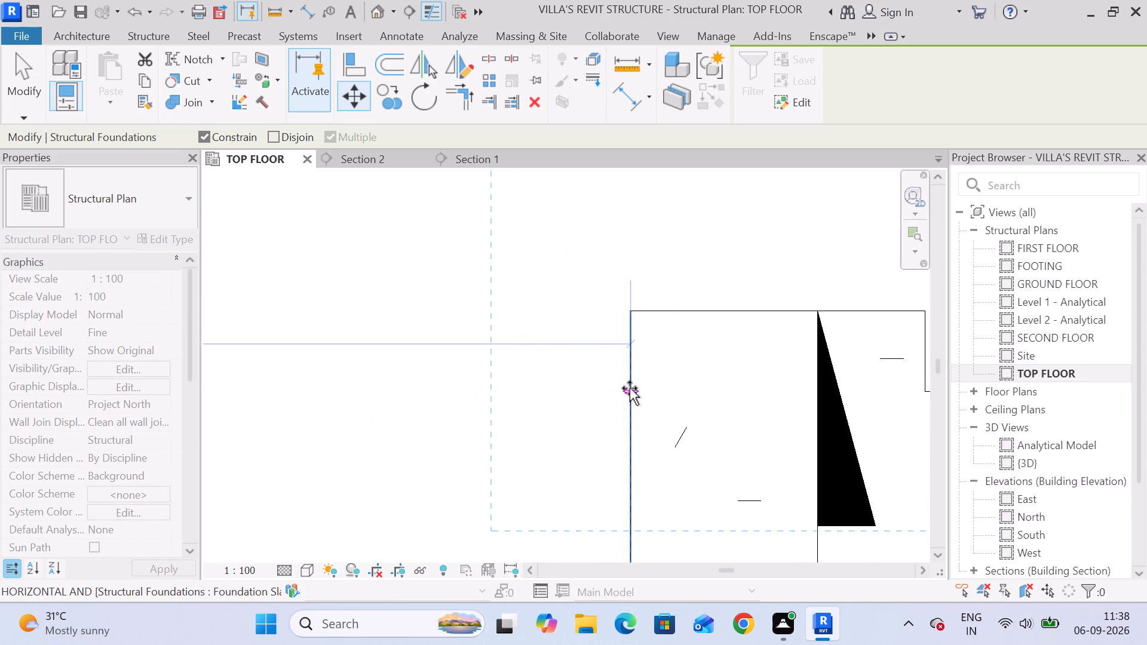
click(630, 388)
Nudge the two moved slabs up three increments, clear of the narrow strip below them.
scroll(673, 383, down, 8)
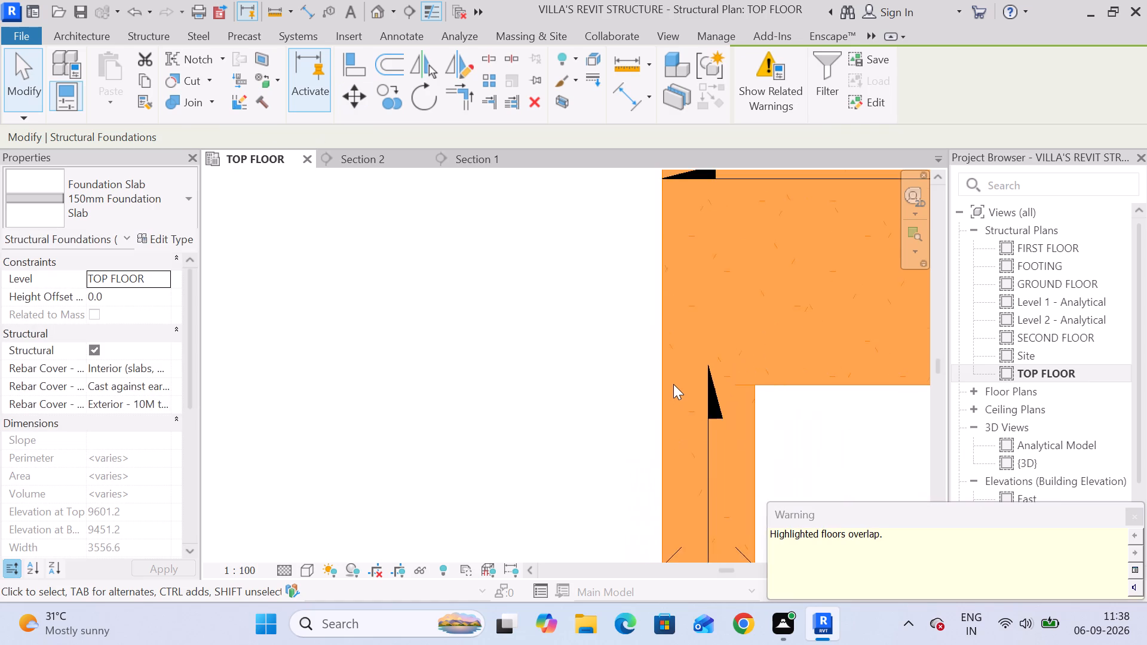
scroll(673, 384, down, 13)
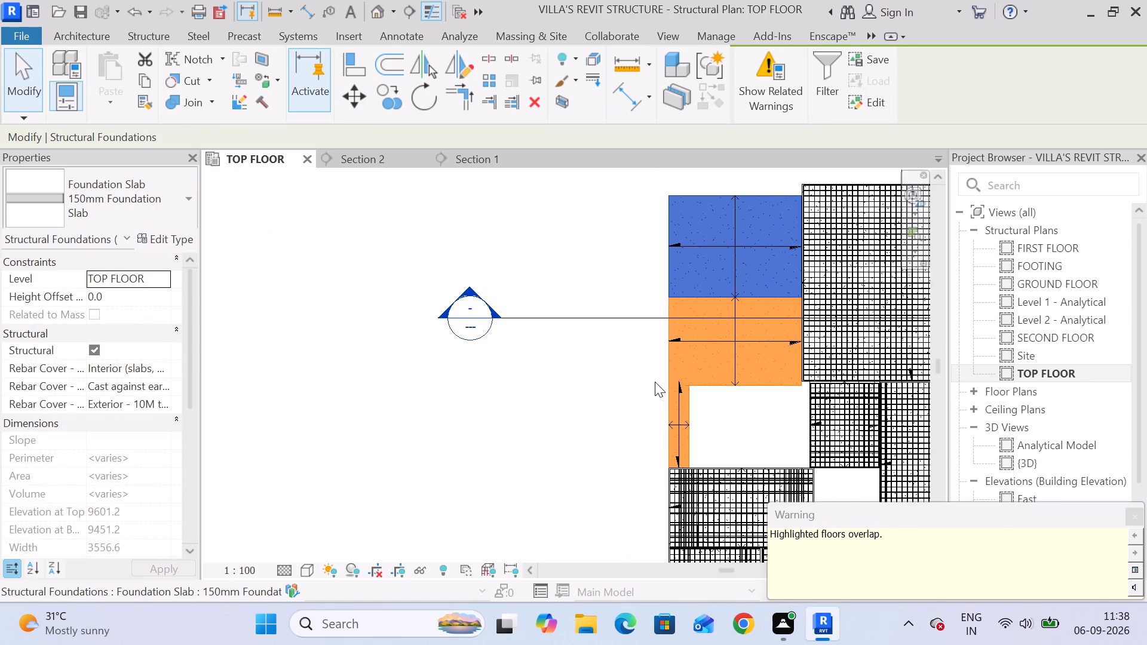
key(Up)
key(Up)
key(Up)
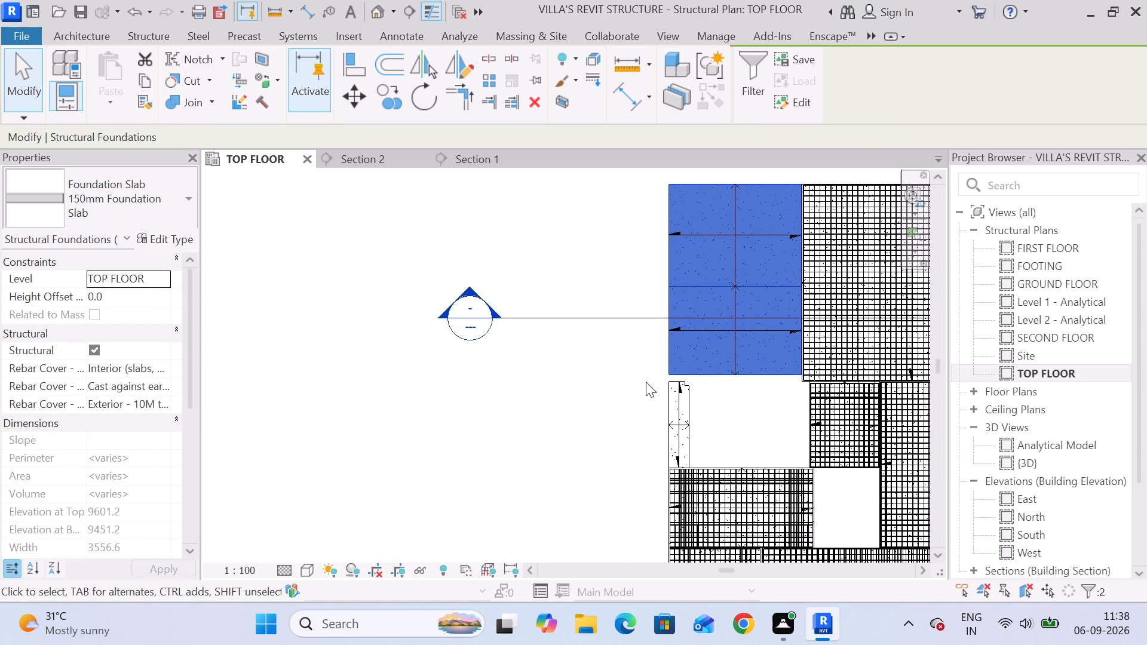
Nudge the two slabs four increments toward the adjacent reinforced slab, and shift them up three increments and back down three.
scroll(678, 382, up, 4)
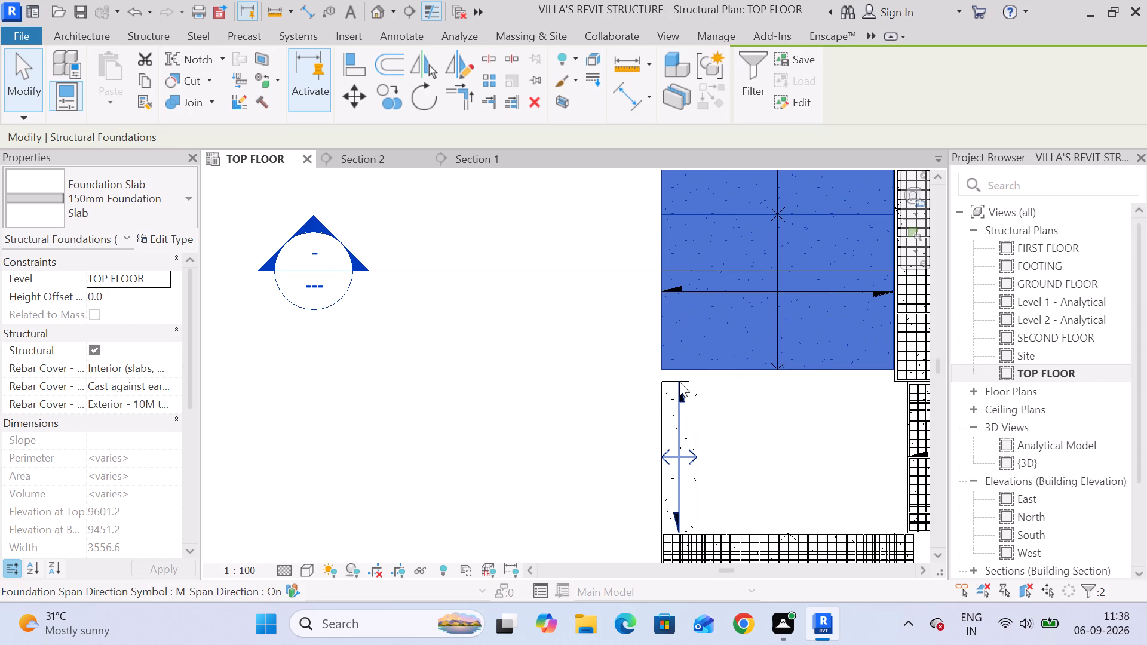
middle_drag(753, 380, 681, 478)
scroll(688, 478, down, 2)
scroll(792, 276, up, 5)
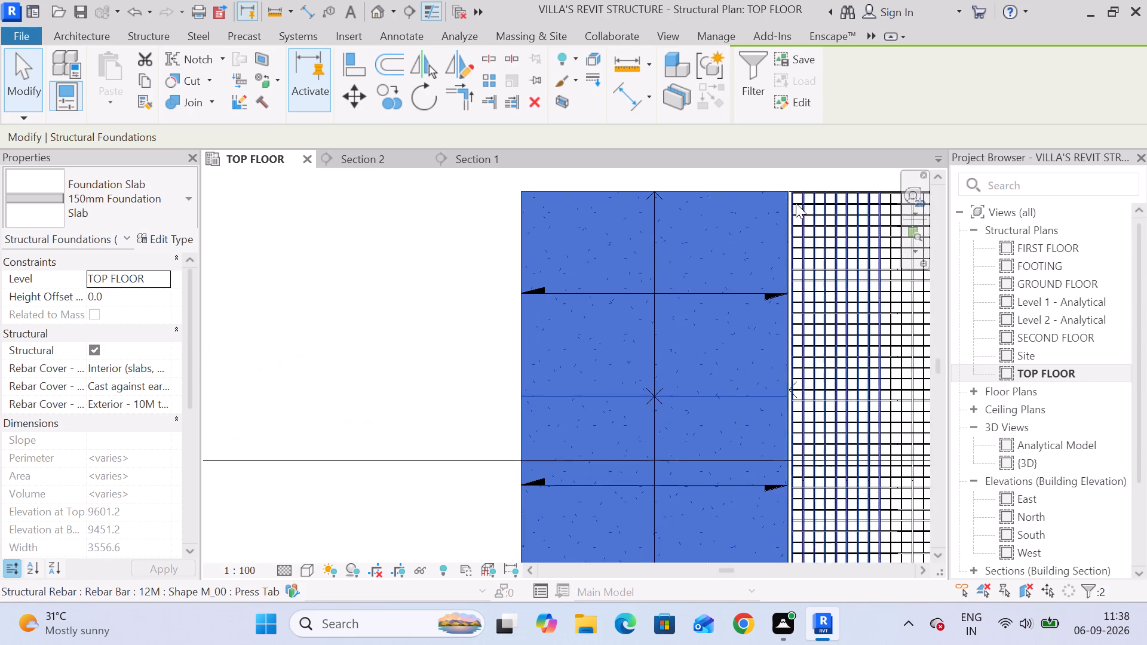
scroll(796, 203, up, 8)
middle_drag(776, 198, 783, 345)
scroll(772, 328, up, 9)
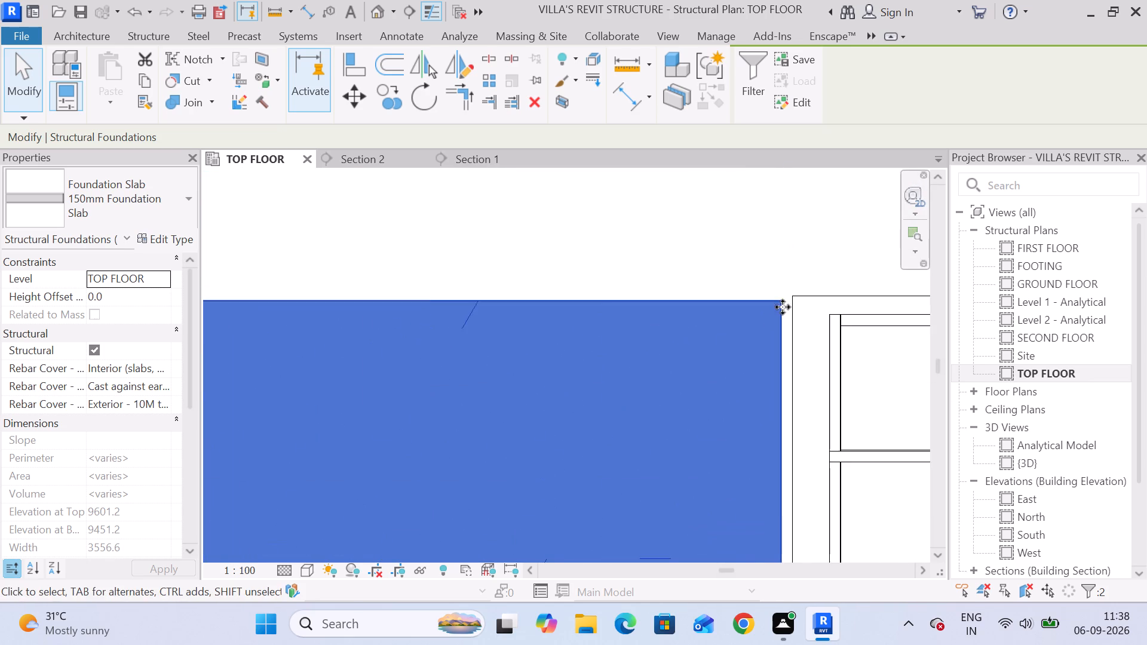
scroll(783, 307, up, 7)
key(Right)
key(Right)
key(Right)
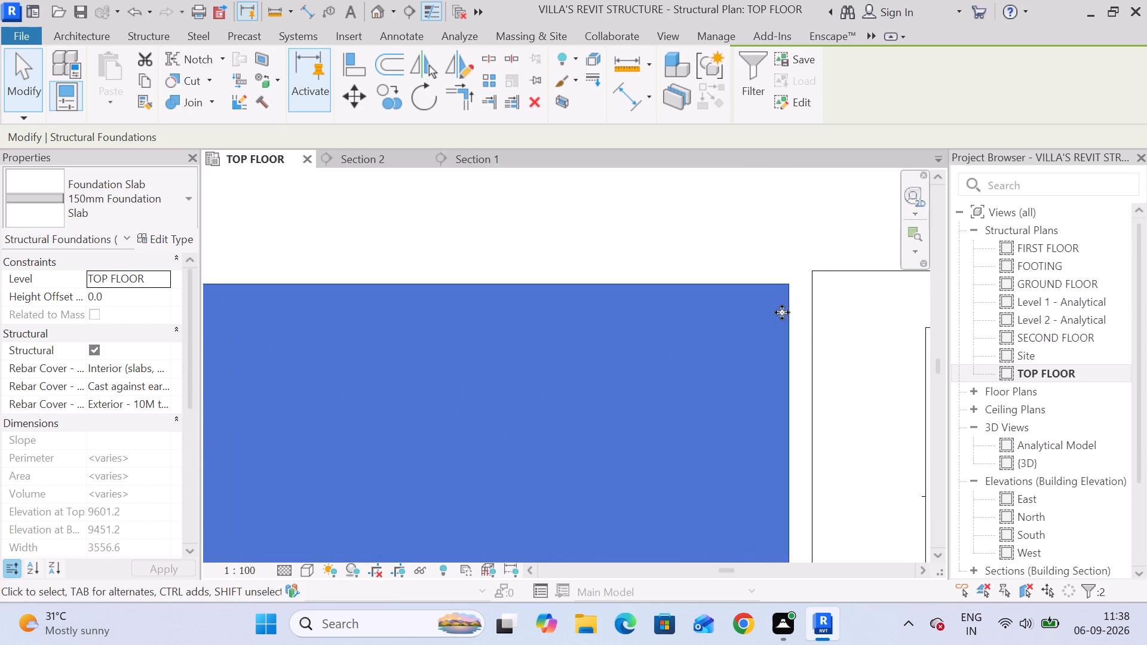
key(Right)
key(Up)
key(Up)
key(Up)
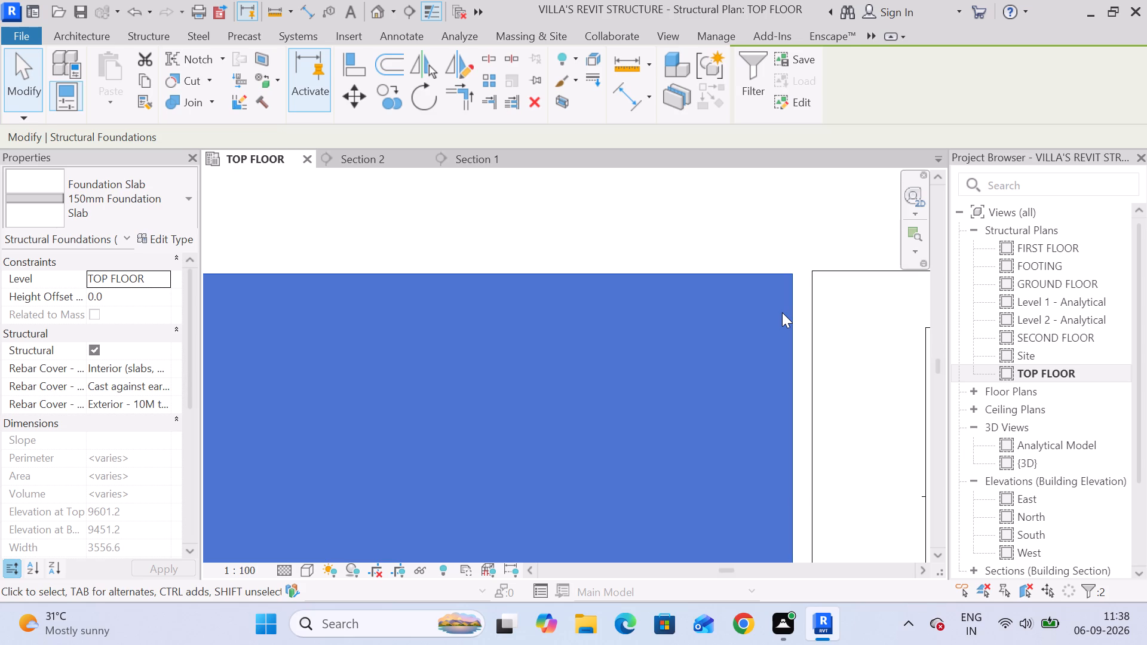
scroll(798, 300, up, 4)
scroll(808, 300, down, 3)
key(Down)
key(Down)
key(Down)
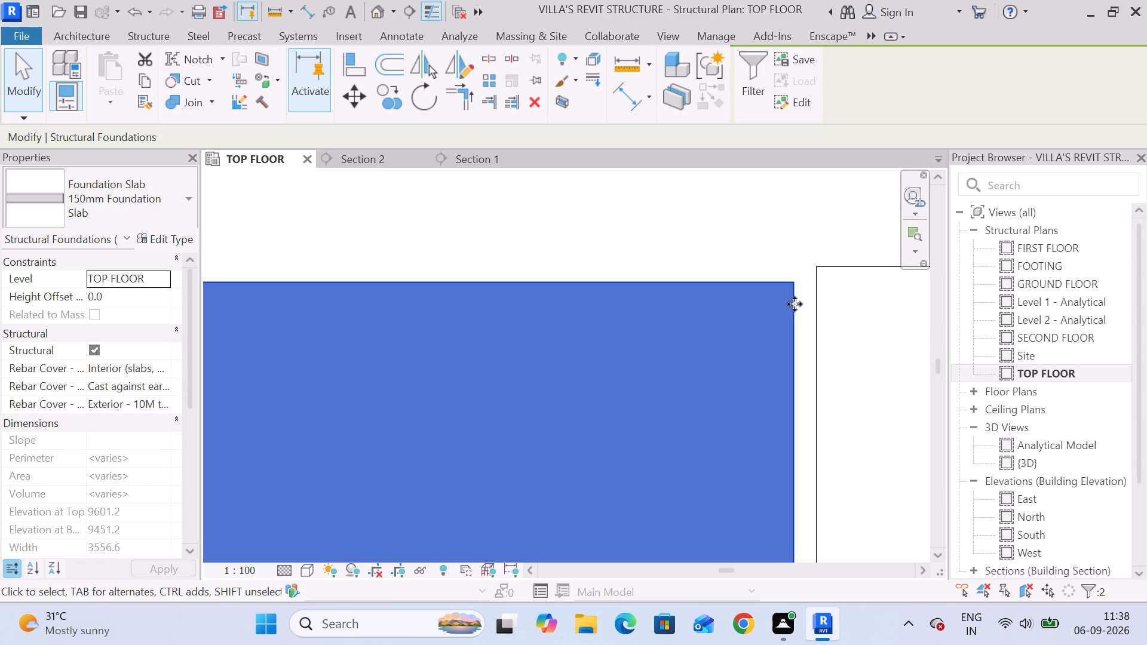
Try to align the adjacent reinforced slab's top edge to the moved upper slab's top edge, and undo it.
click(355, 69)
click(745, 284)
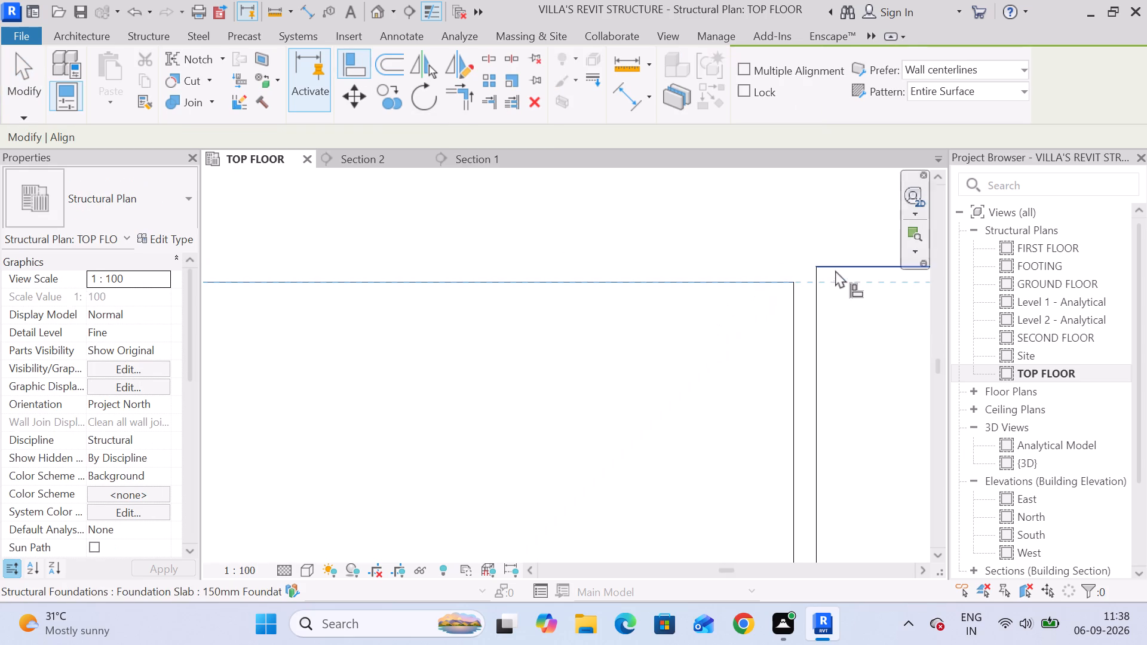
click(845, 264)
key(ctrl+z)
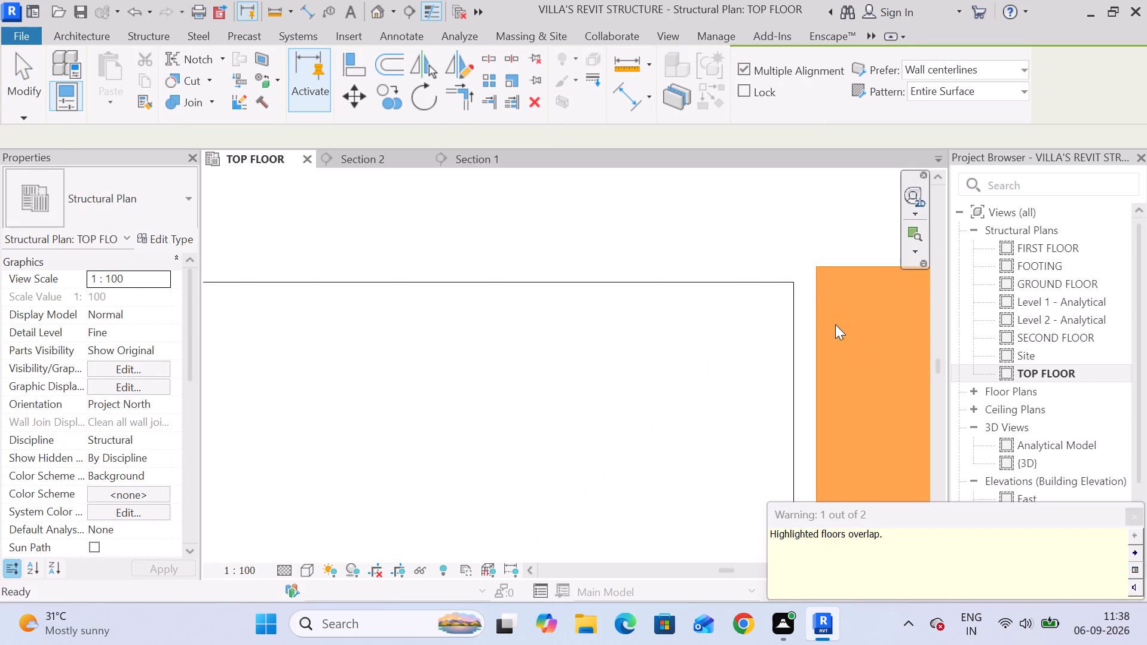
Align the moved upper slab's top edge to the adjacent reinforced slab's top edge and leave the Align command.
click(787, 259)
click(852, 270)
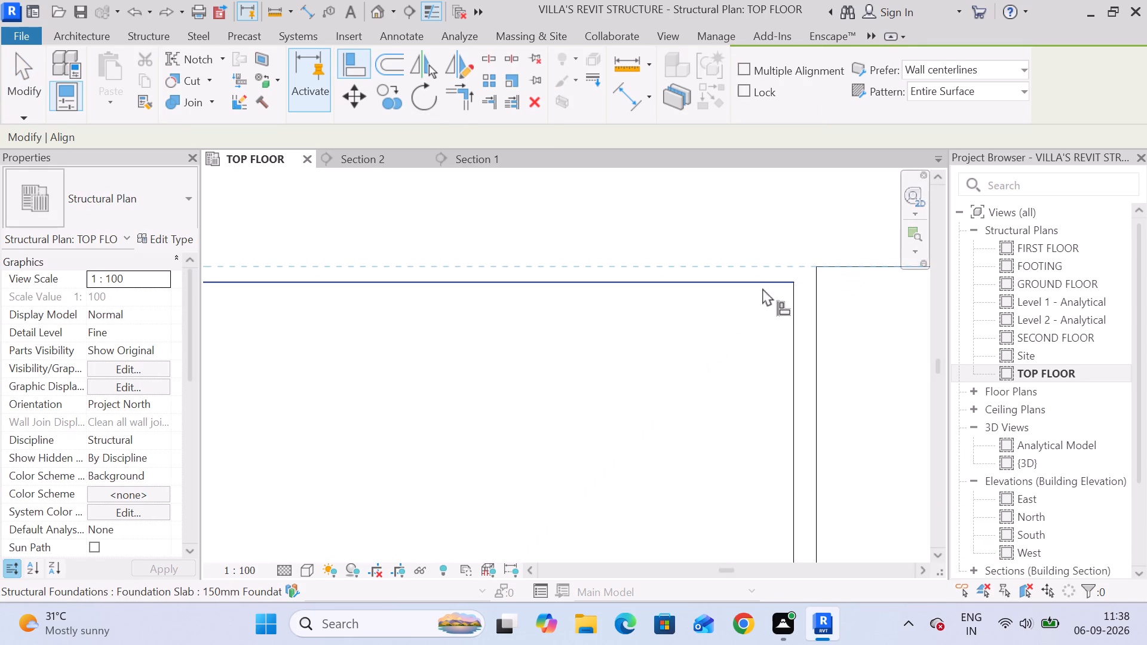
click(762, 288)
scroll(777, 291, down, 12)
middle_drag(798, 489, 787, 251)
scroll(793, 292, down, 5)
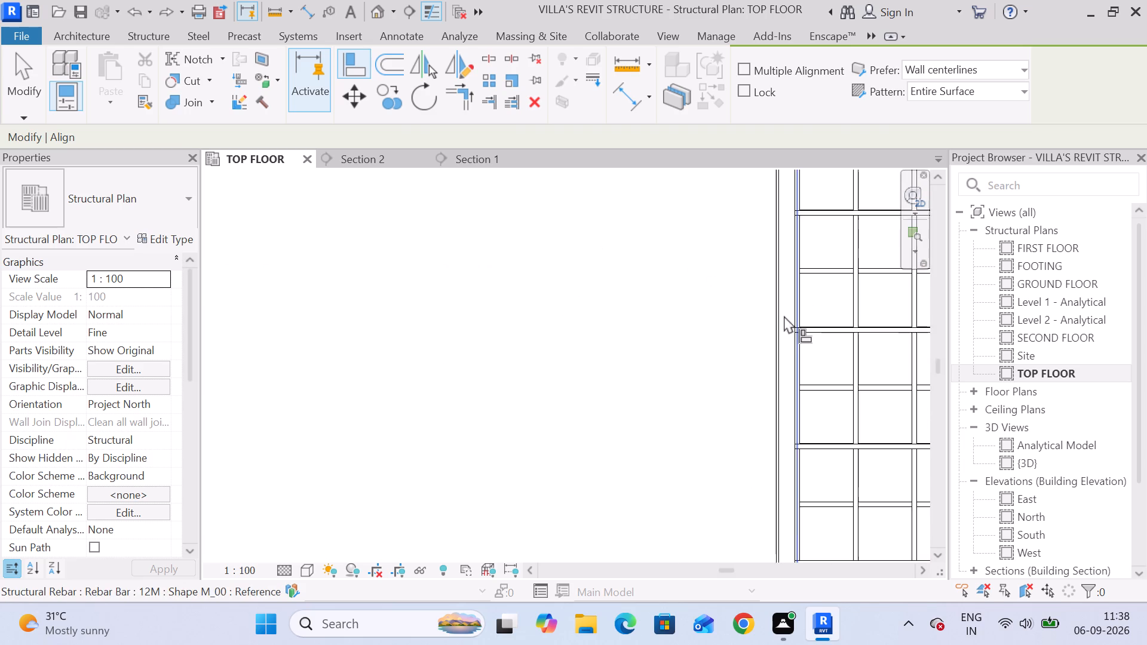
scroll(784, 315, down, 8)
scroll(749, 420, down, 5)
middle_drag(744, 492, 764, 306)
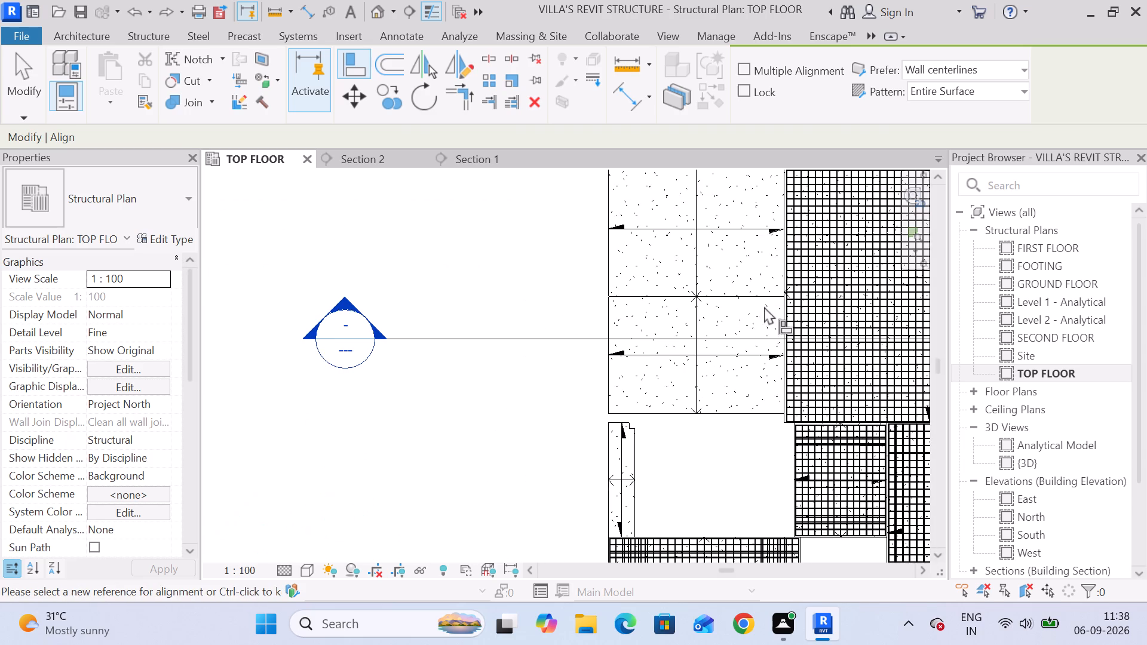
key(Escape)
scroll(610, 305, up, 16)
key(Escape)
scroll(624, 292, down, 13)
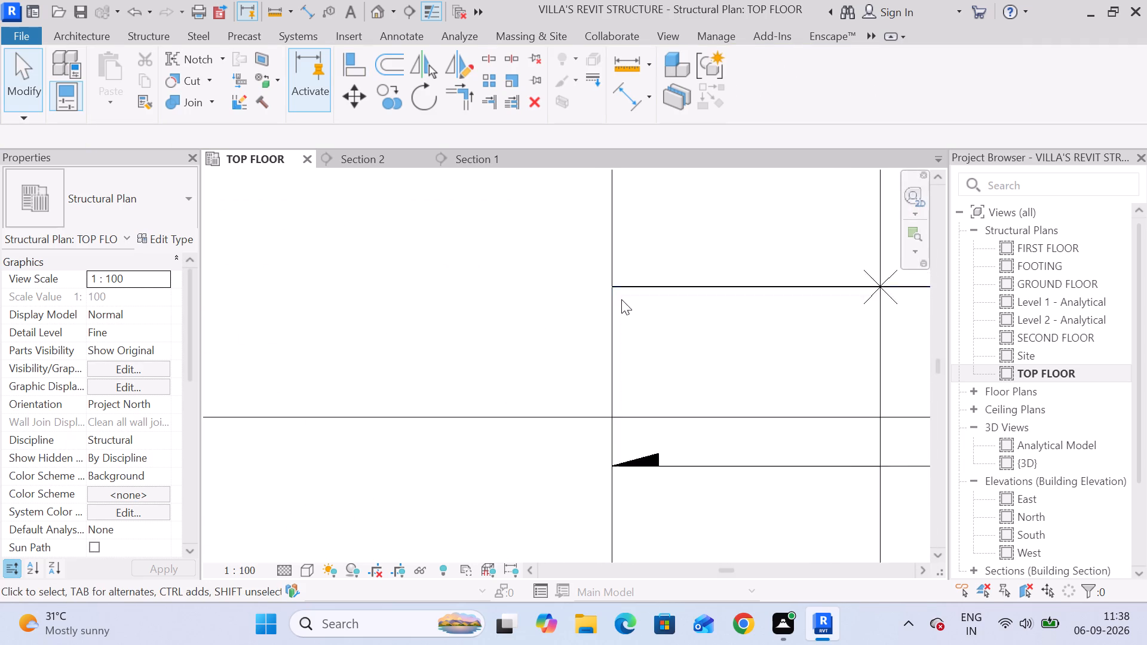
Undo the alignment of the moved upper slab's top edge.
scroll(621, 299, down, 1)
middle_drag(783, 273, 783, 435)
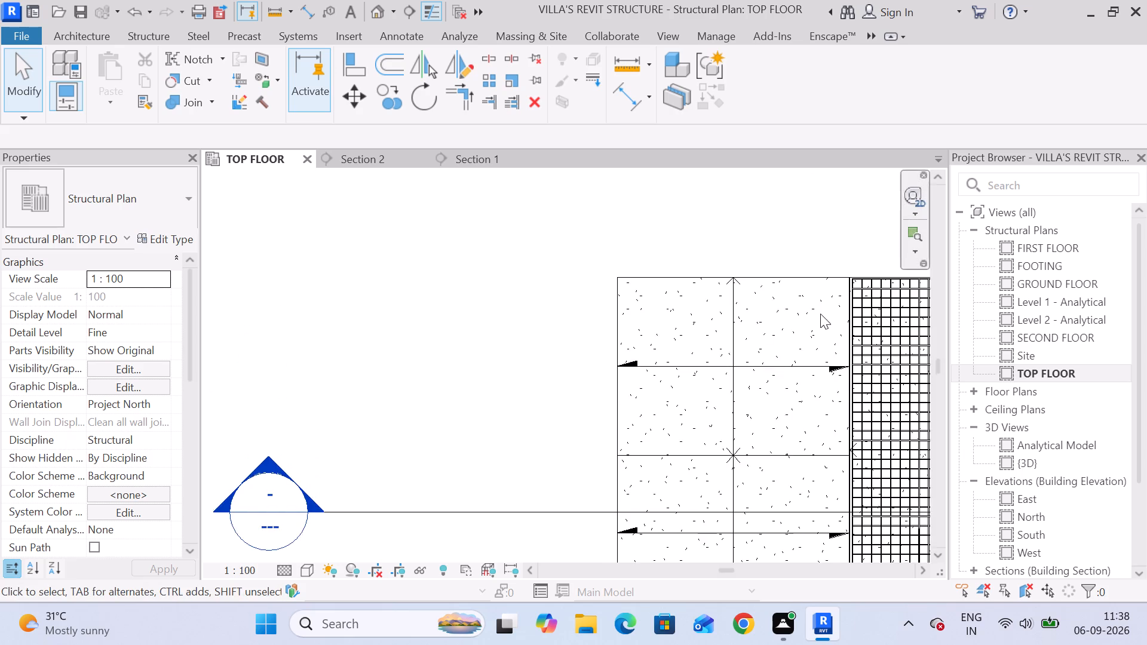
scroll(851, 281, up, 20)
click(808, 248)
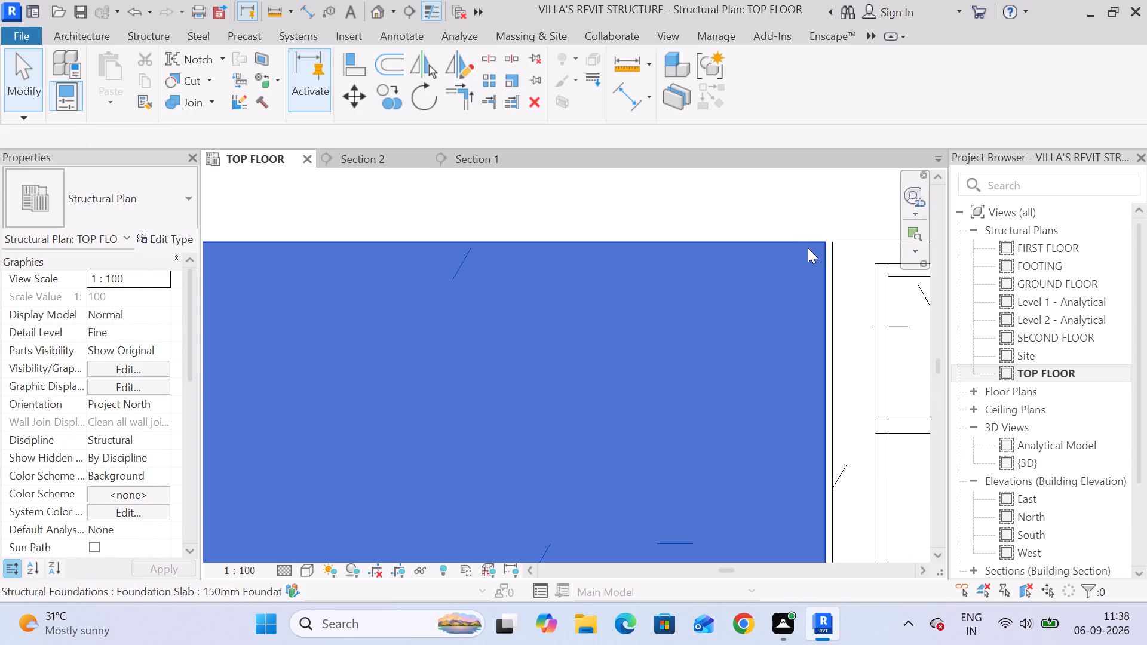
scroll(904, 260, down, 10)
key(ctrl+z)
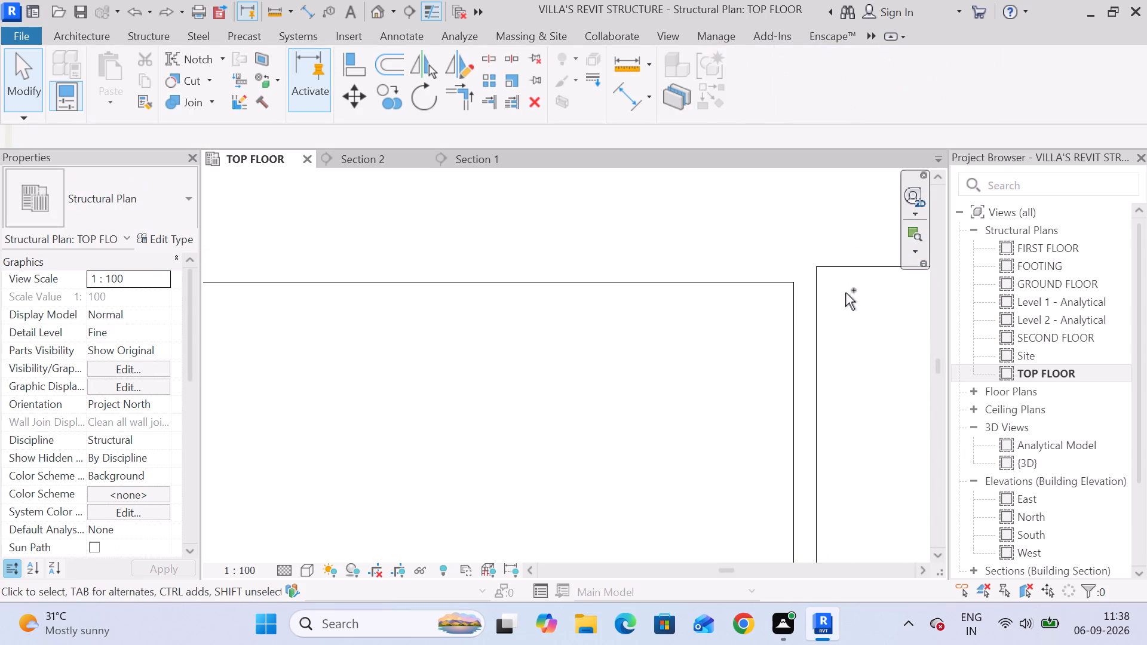
Undo the recent nudges of the two plain 150mm foundation slabs beside the reinforced slab.
key(ctrl+z)
key(ctrl+z)
key(ctrl+z)
key(ctrl+z)
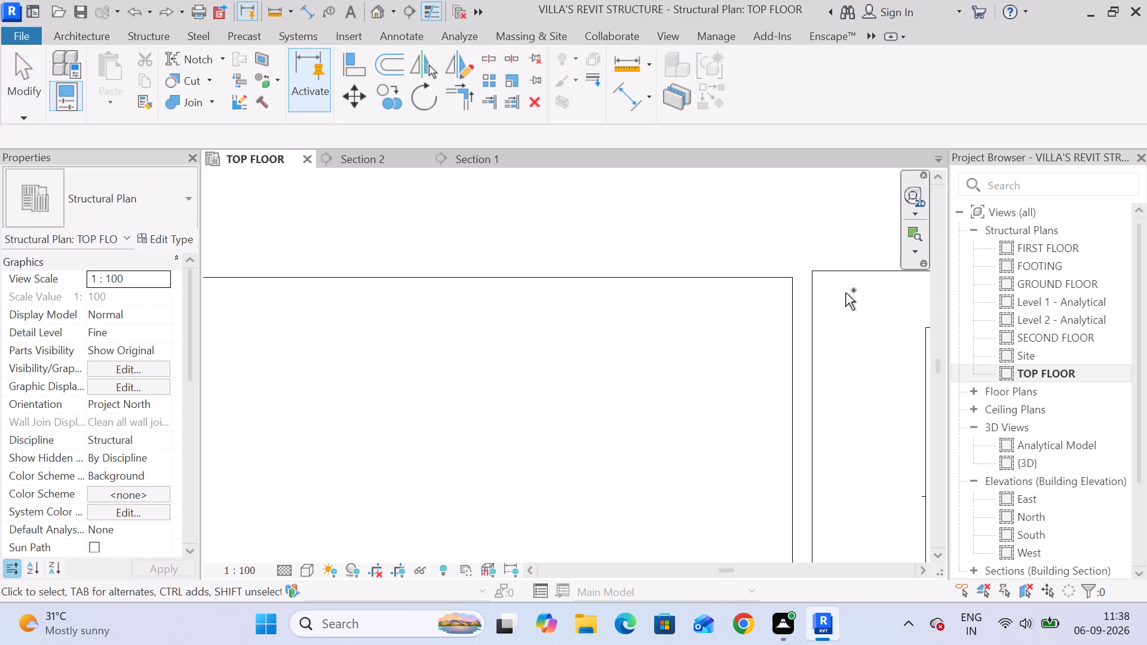
key(ctrl+z)
key(ctrl+z)
key(ctrl+z)
key(ctrl+z)
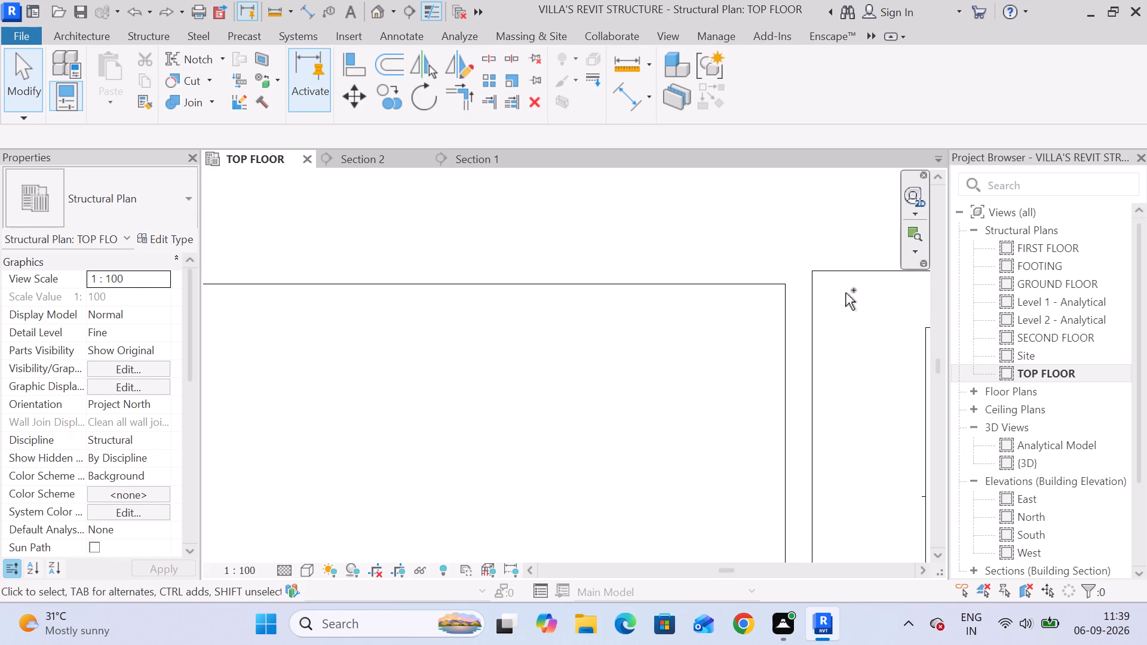
key(ctrl+z)
key(ctrl+z)
key(ctrl+z)
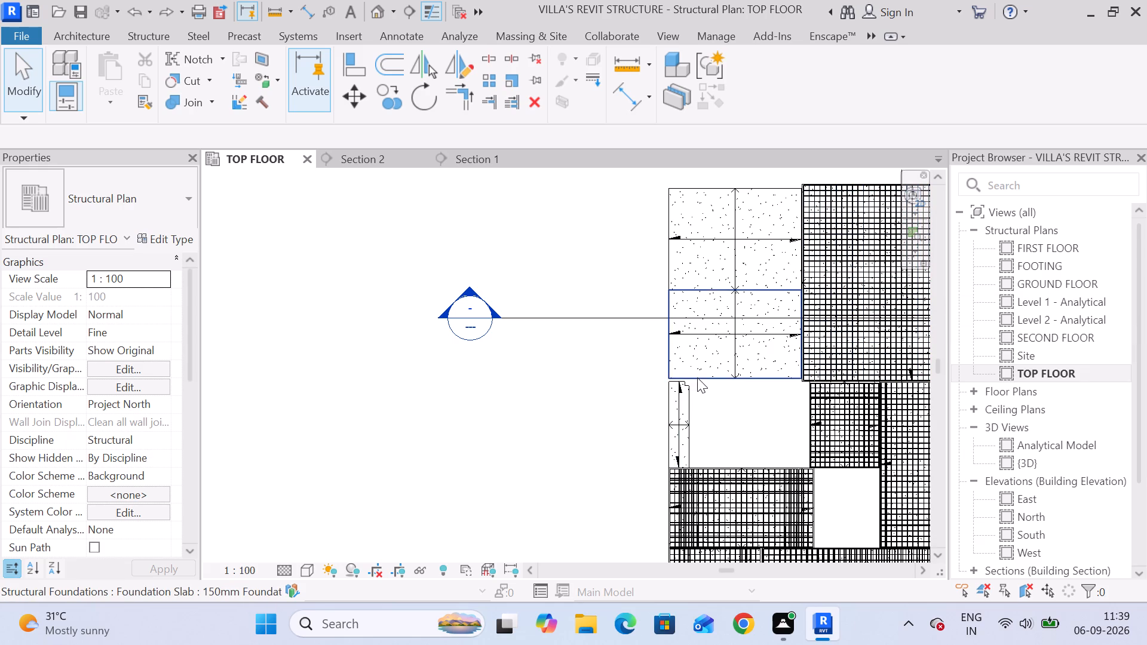
Examine the edges and gaps where the two plain slabs meet the reinforced slab and the narrow notched slab.
scroll(676, 377, up, 9)
scroll(683, 380, down, 5)
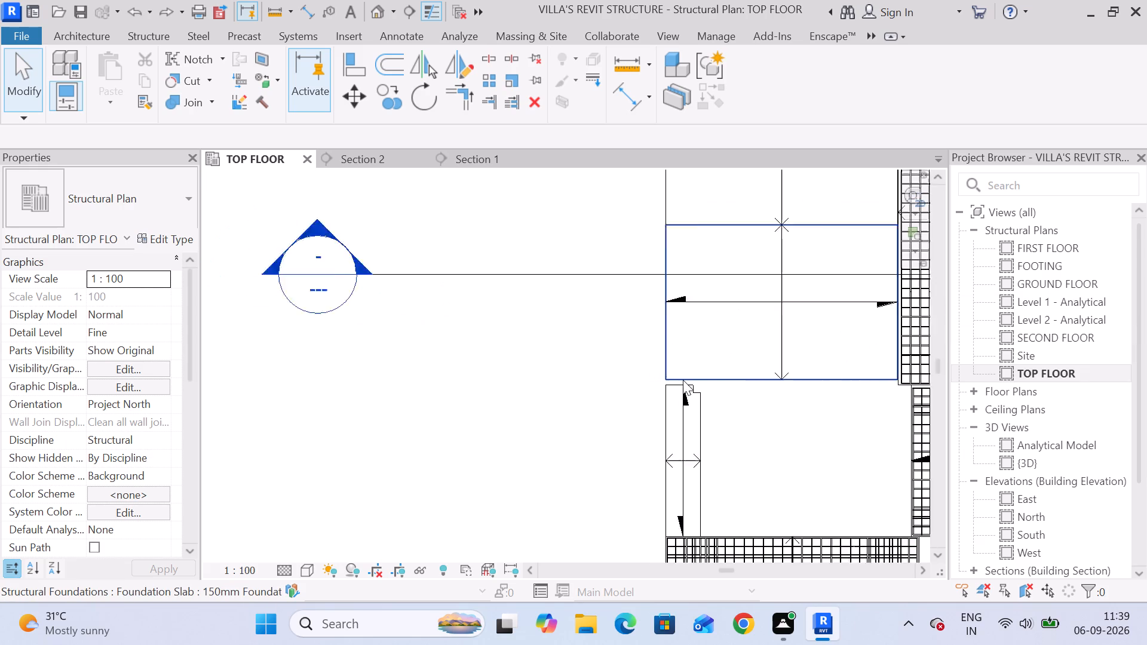
scroll(683, 380, down, 1)
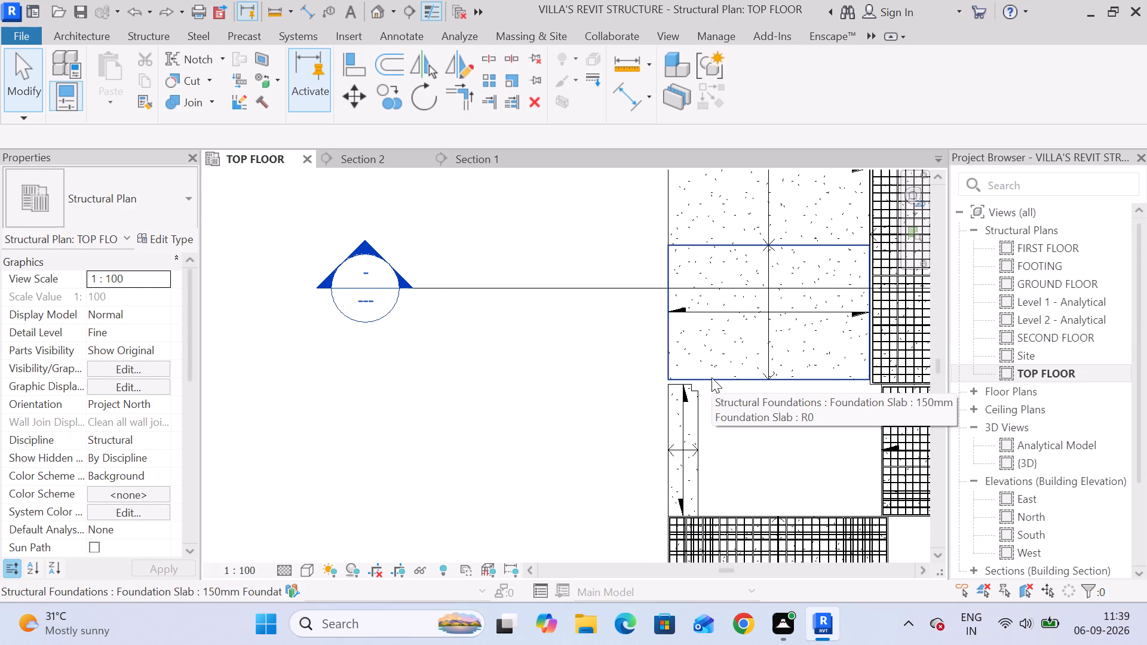
middle_drag(717, 385, 730, 454)
scroll(725, 455, down, 6)
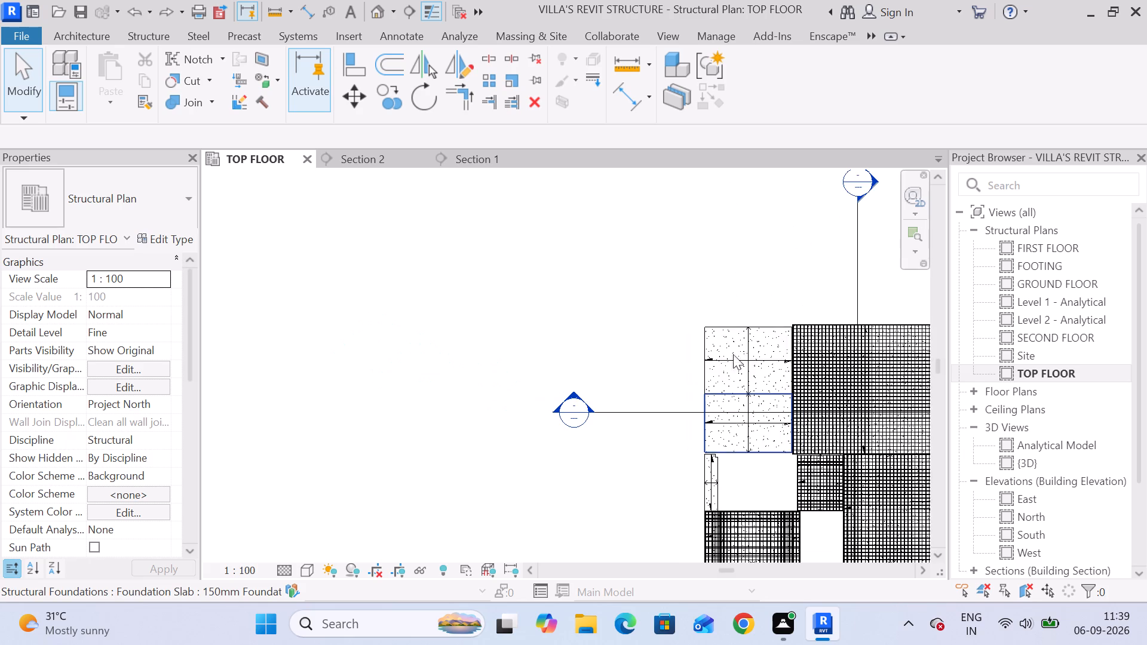
scroll(790, 316, up, 18)
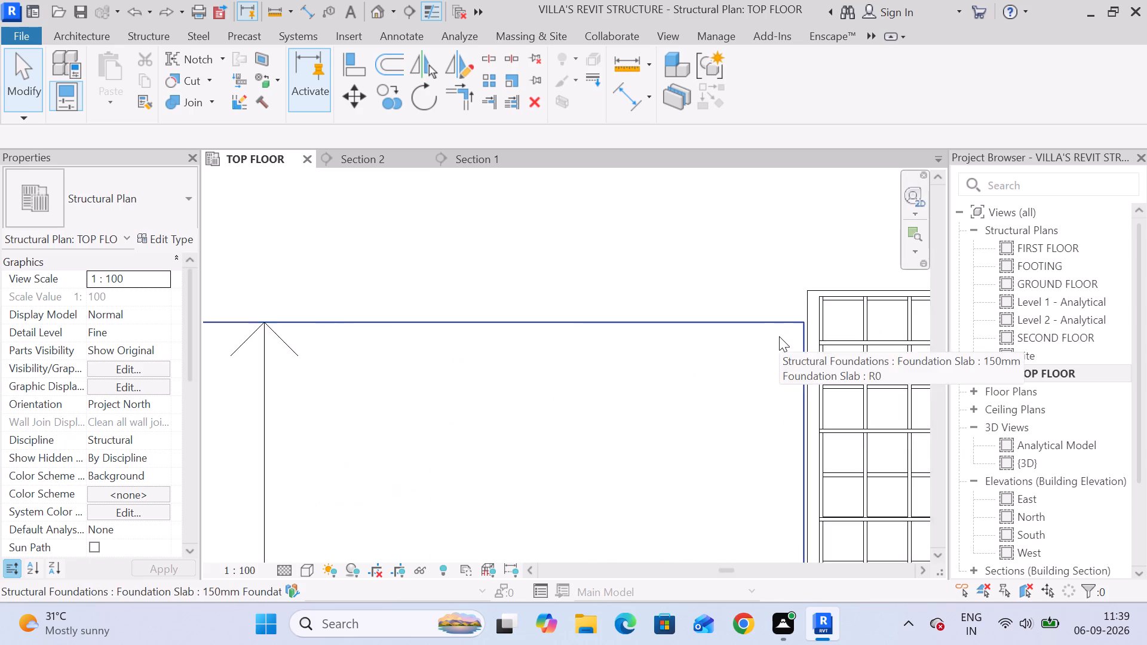
scroll(779, 336, down, 12)
scroll(823, 422, down, 3)
middle_drag(812, 425, 807, 285)
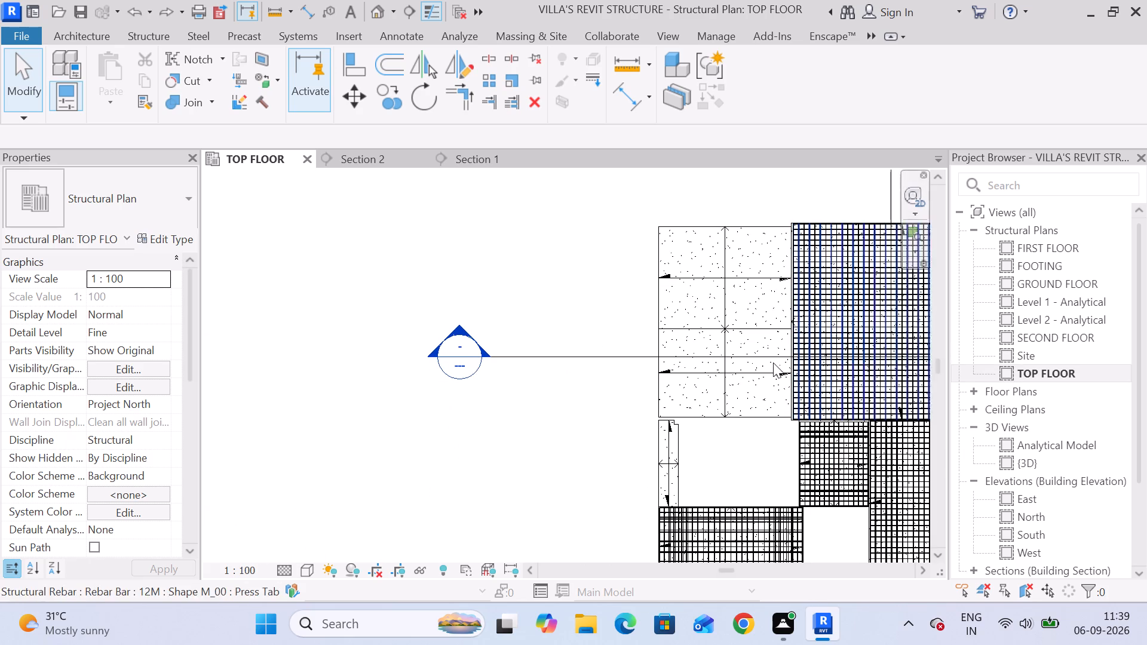
scroll(797, 413, up, 9)
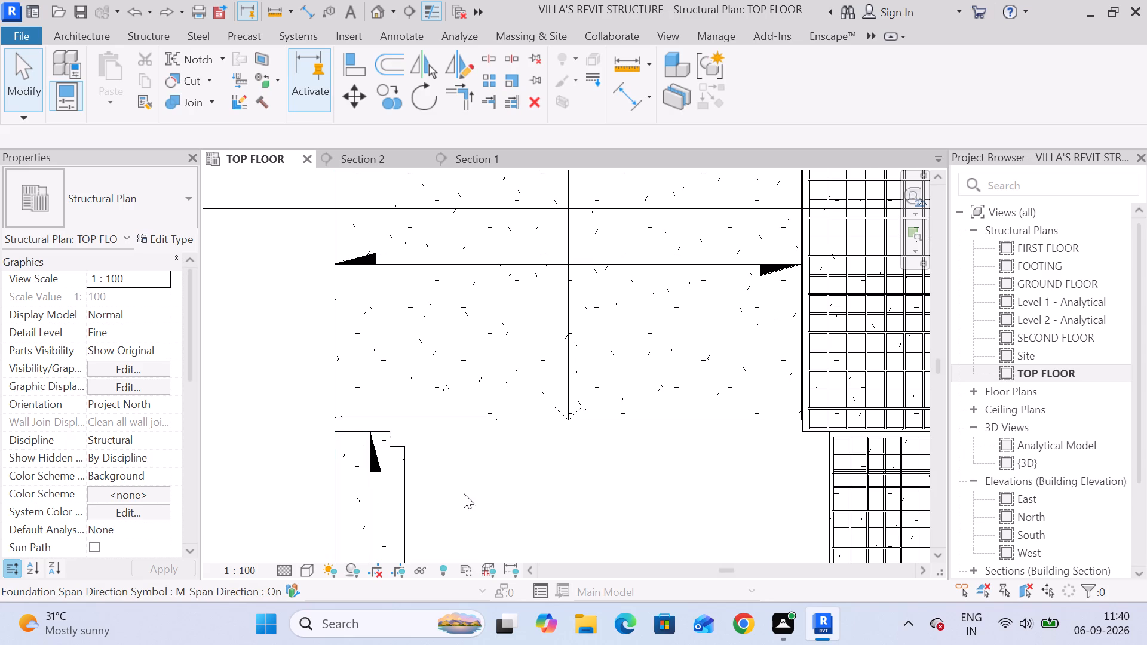
scroll(427, 472, down, 6)
middle_drag(425, 491, 450, 366)
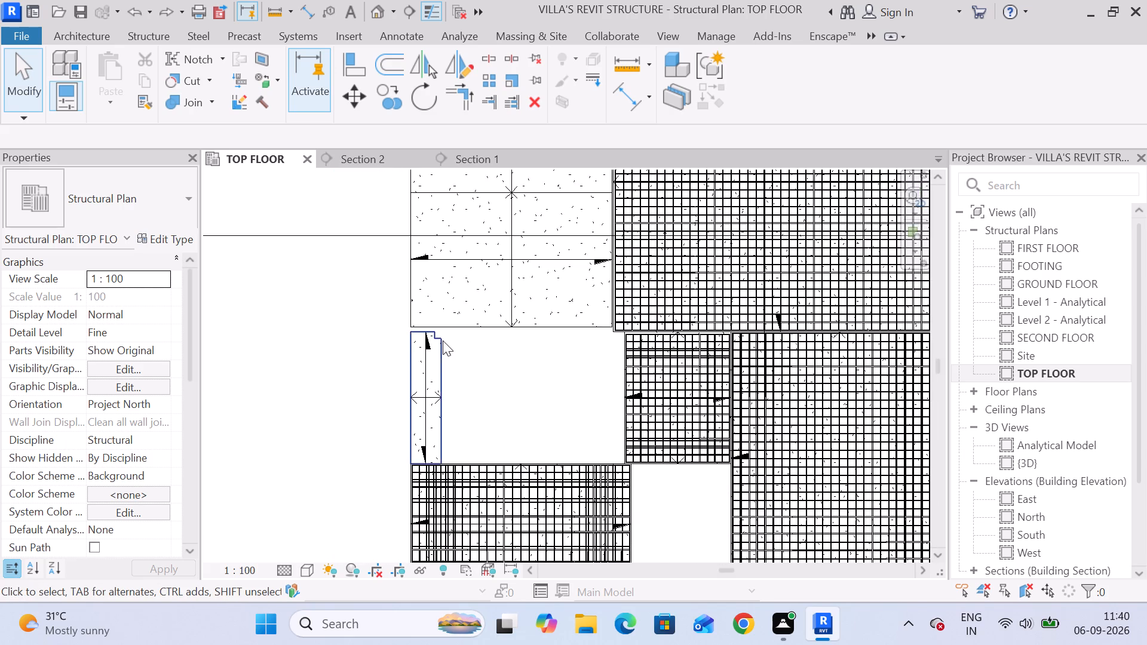
scroll(443, 340, up, 6)
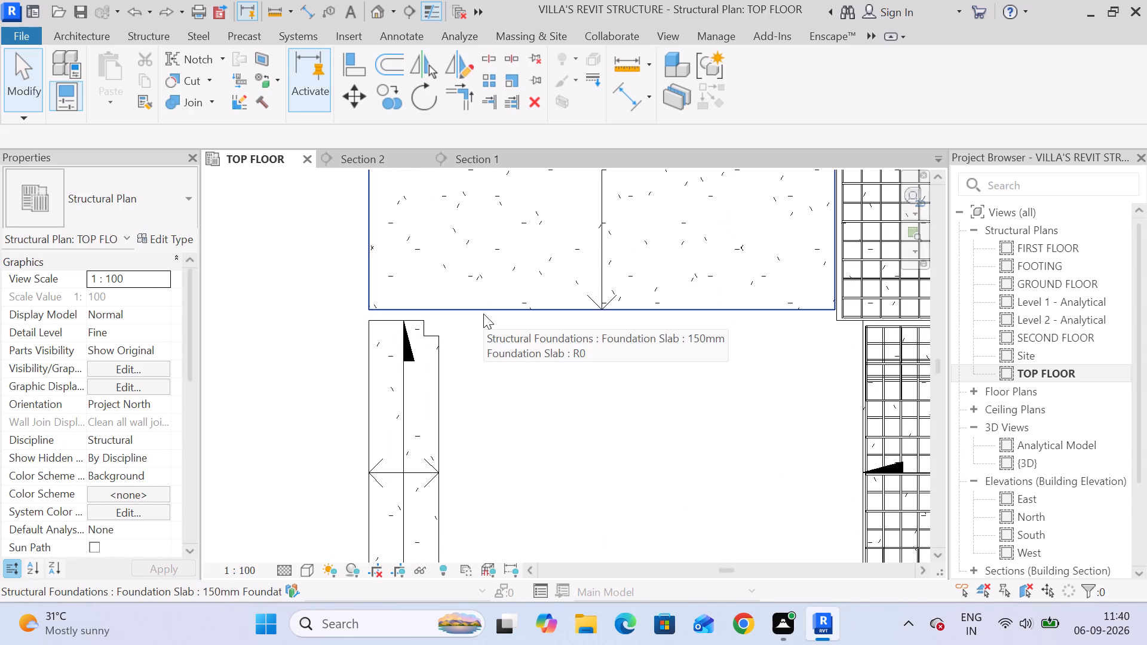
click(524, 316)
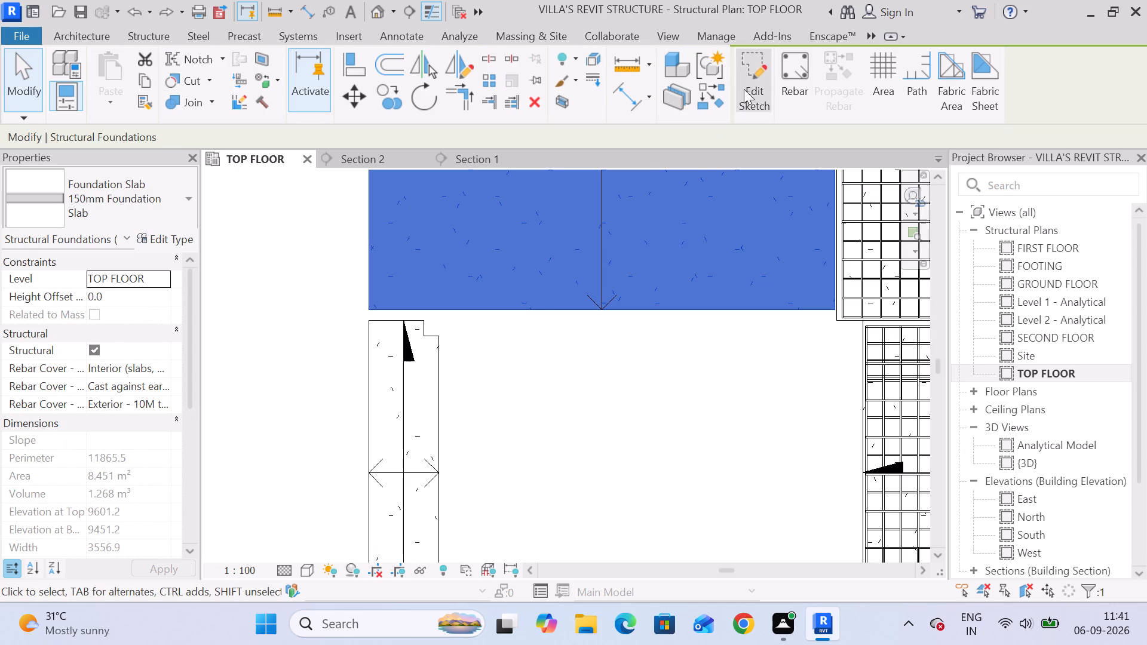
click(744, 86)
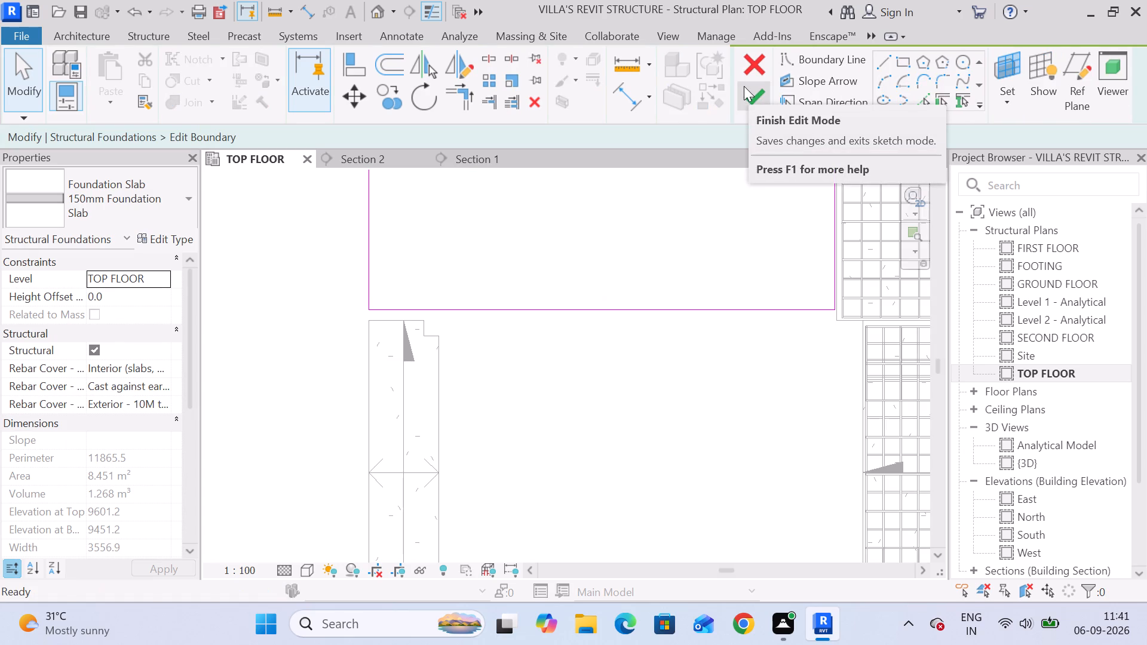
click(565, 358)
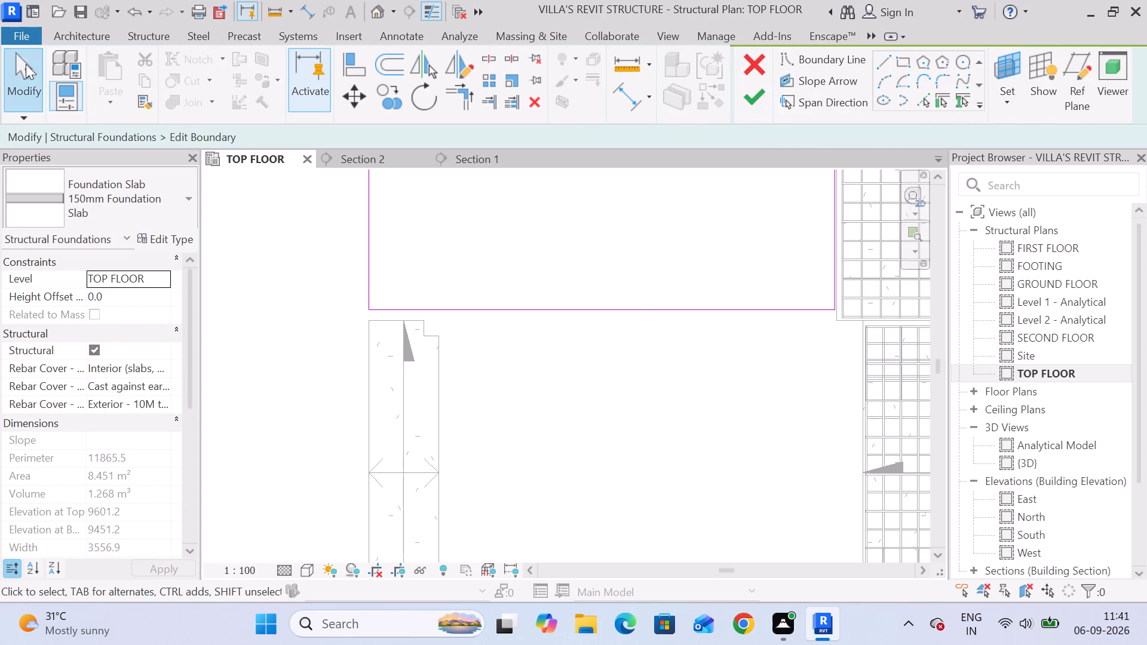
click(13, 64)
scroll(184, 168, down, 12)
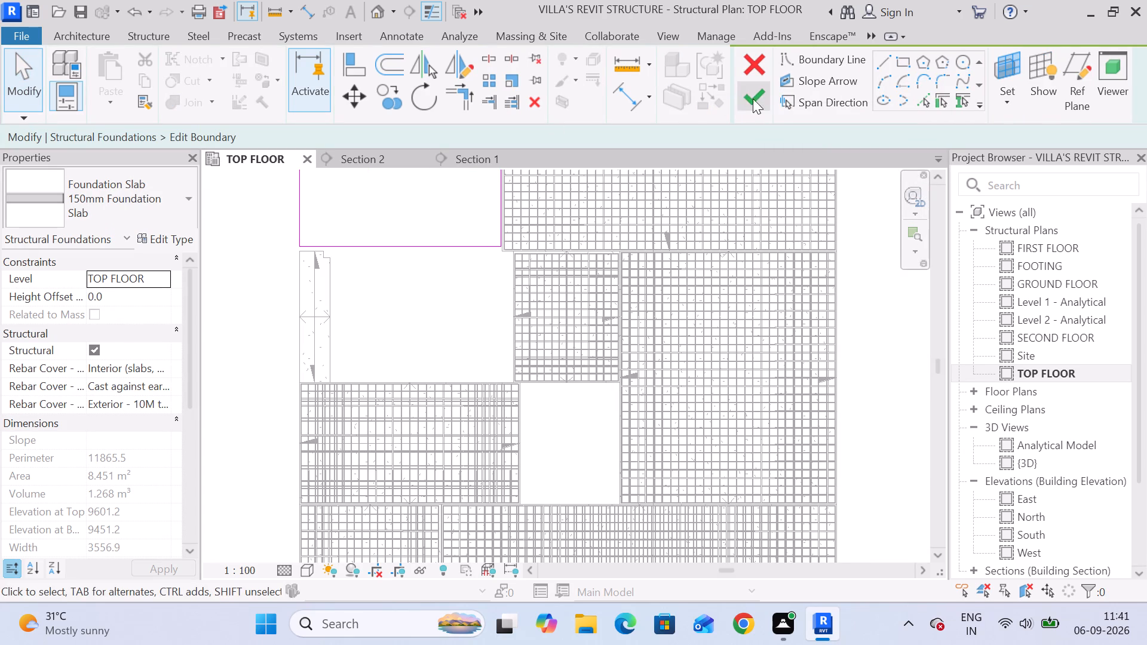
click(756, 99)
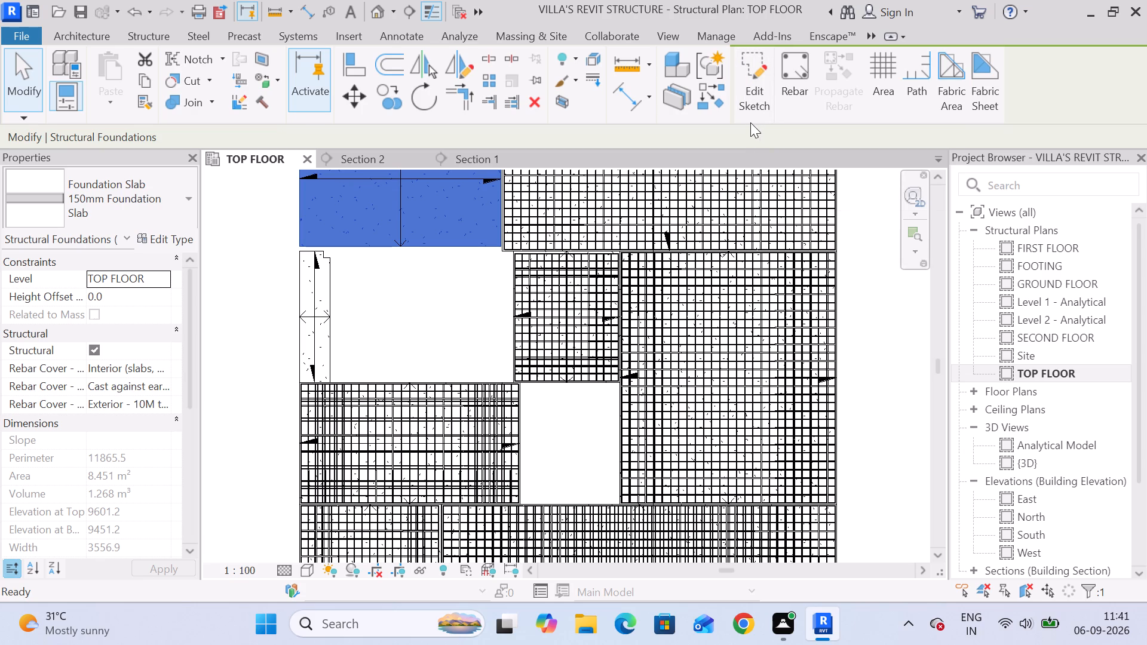
Undo further position changes of the two plain slabs, and redo the last one undone.
key(ctrl+z)
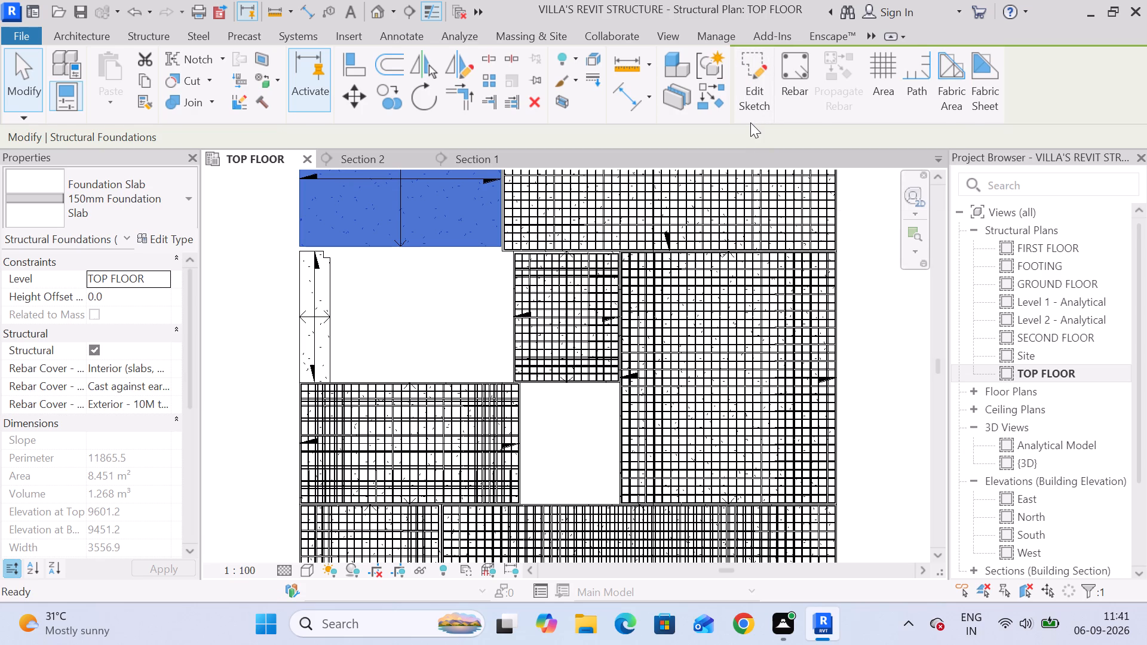
key(ctrl+z)
key(ctrl+z)
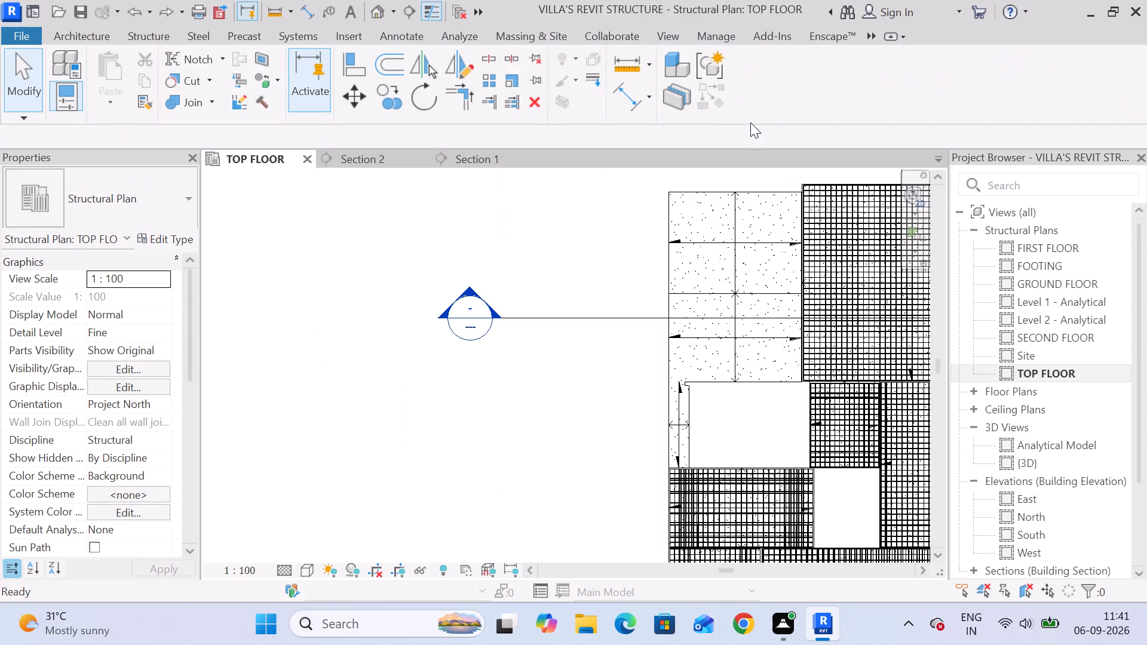
key(ctrl+z)
key(ctrl+z)
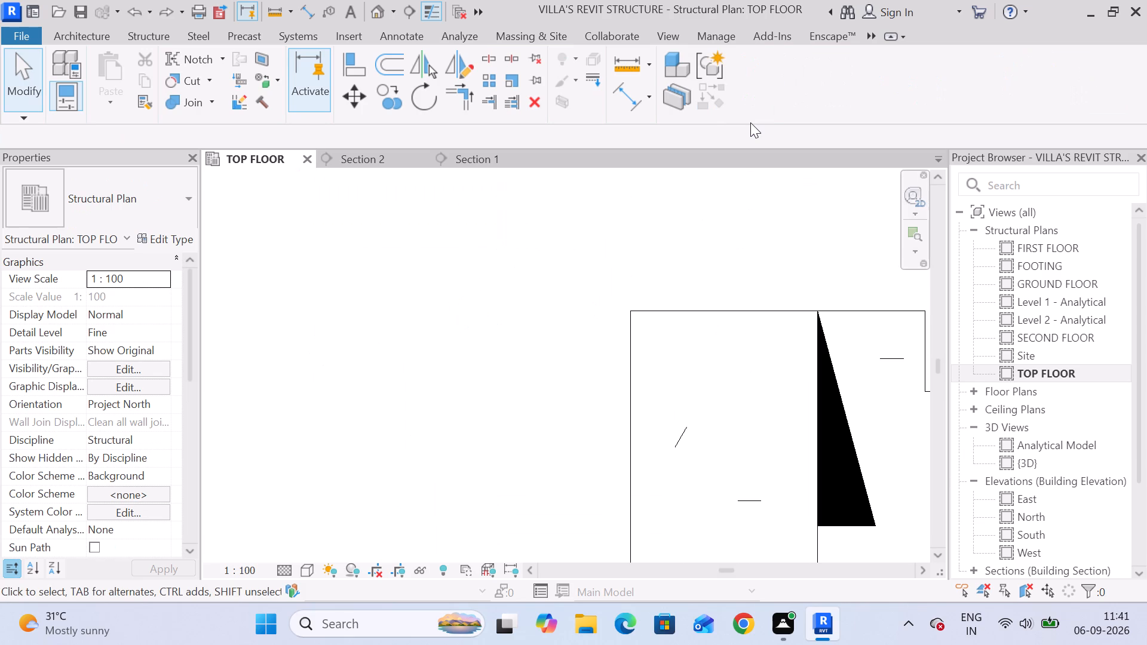
click(170, 16)
Examine the lower plain slab's bottom corner against the reinforced slab and the narrow notched slab.
scroll(439, 329, down, 13)
scroll(623, 403, down, 5)
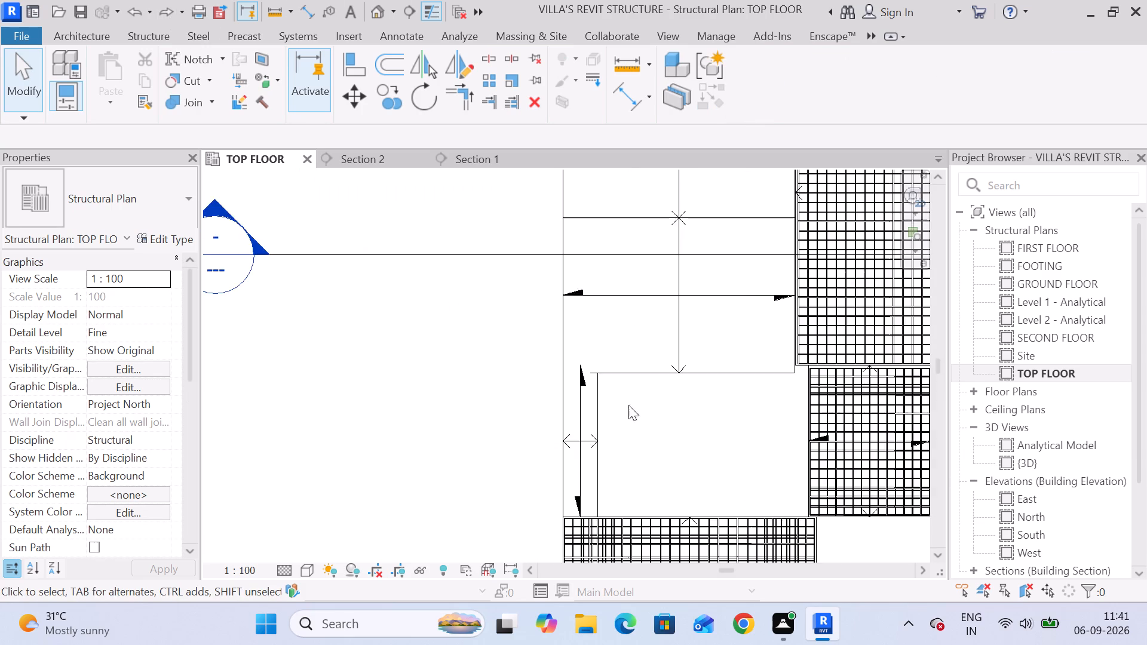
middle_drag(656, 433, 563, 432)
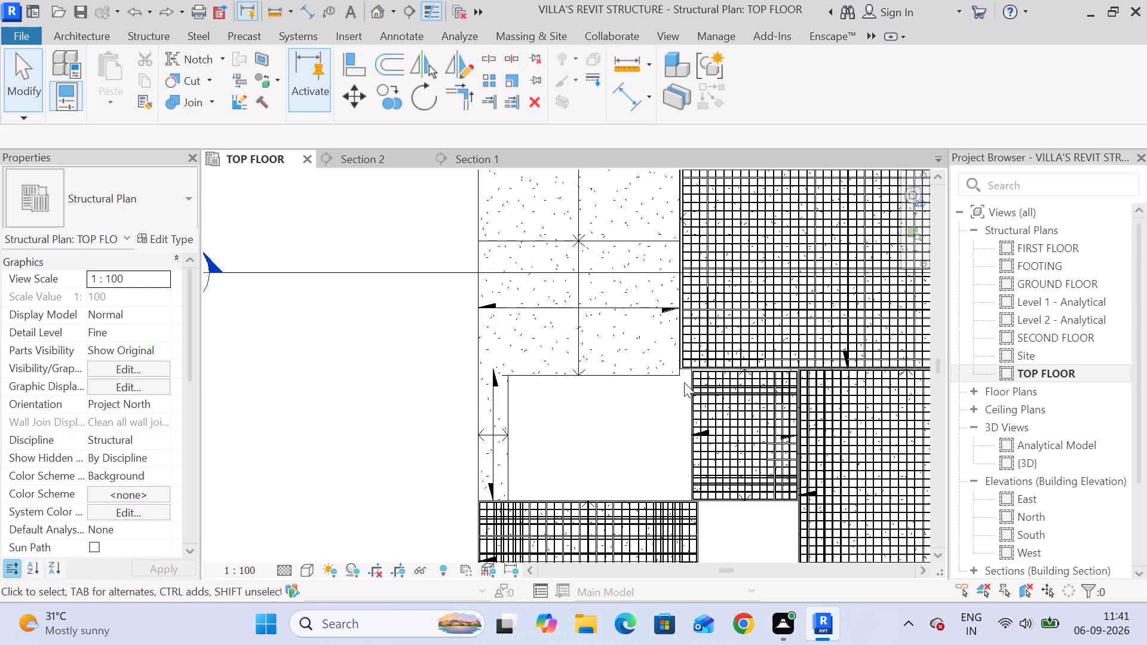
scroll(660, 382, up, 8)
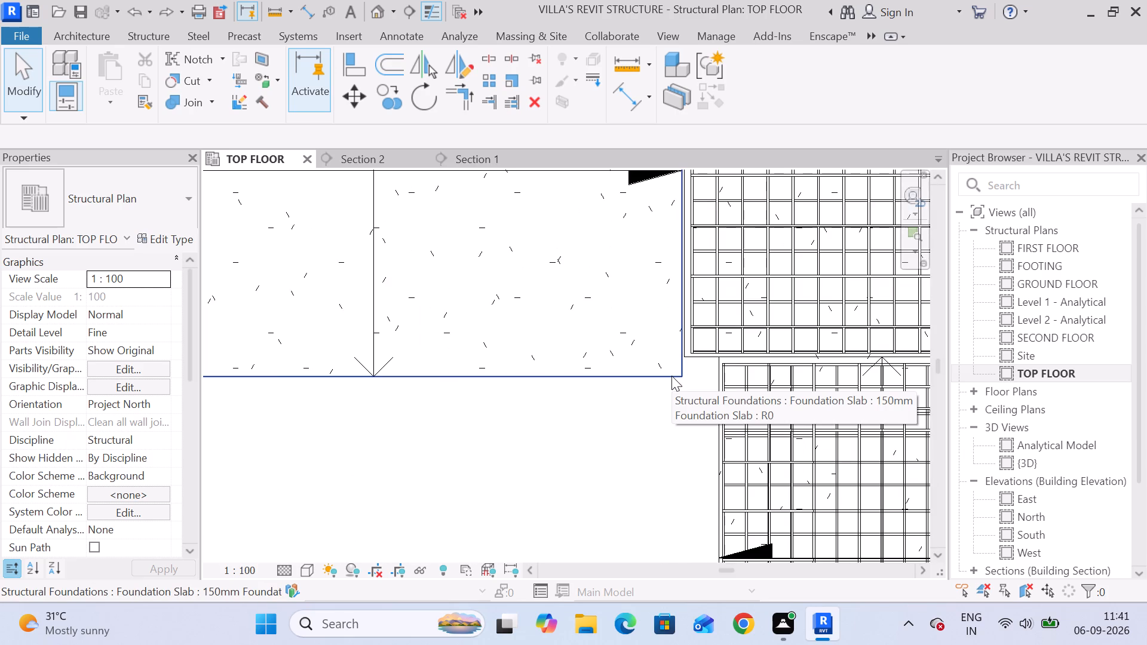
scroll(671, 376, down, 3)
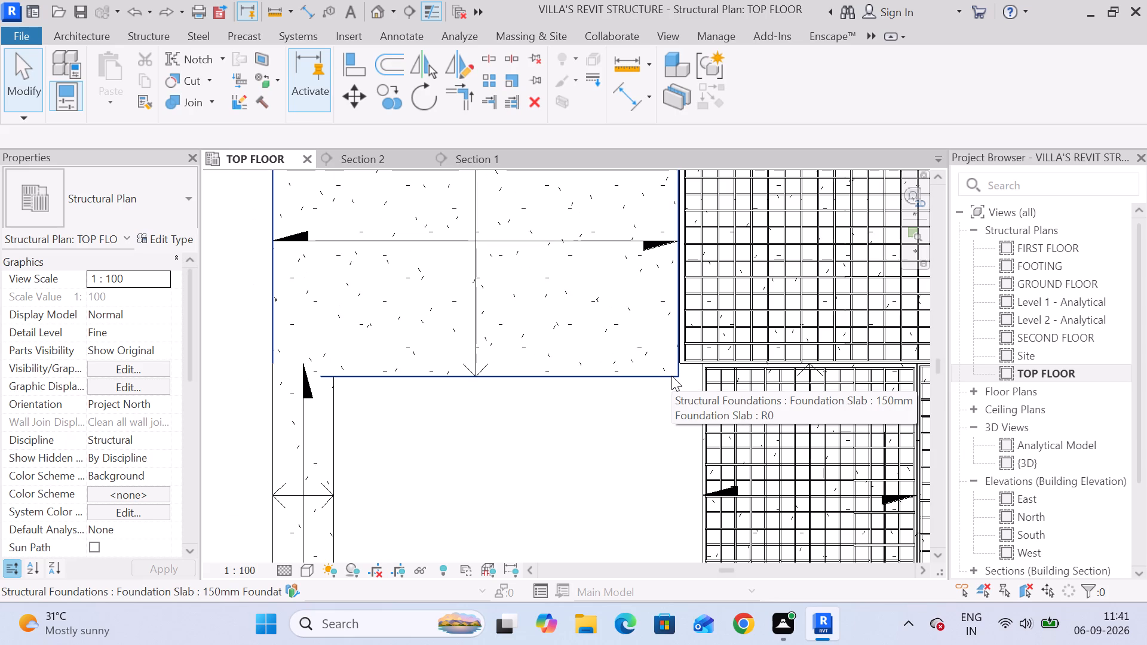
scroll(682, 377, up, 11)
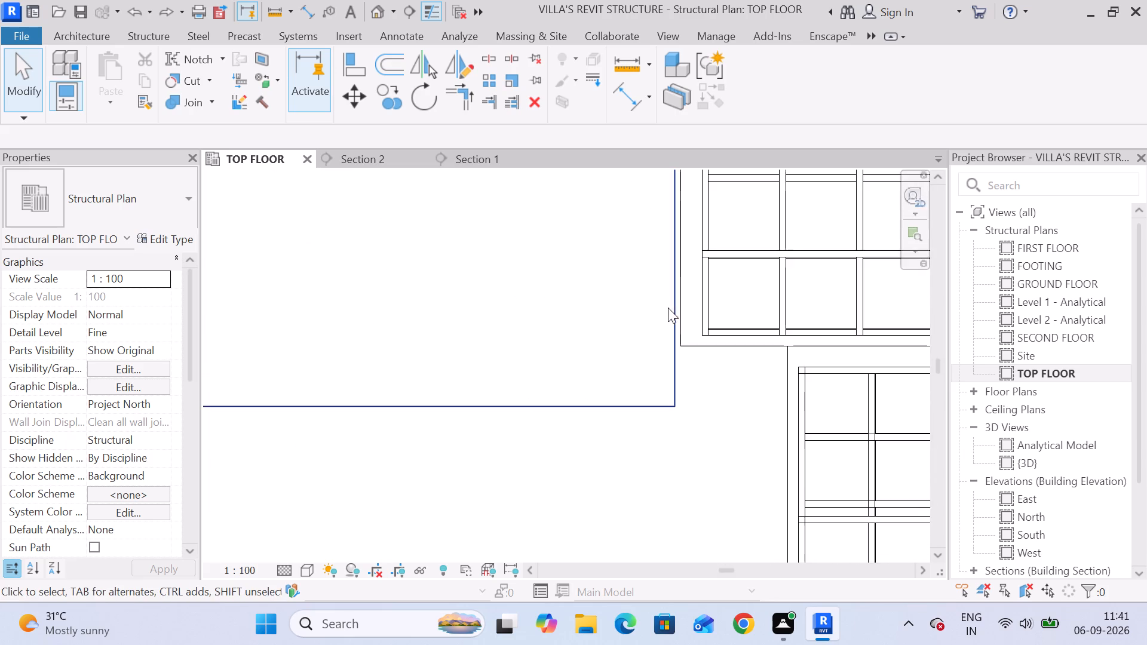
scroll(668, 308, up, 6)
scroll(686, 317, down, 17)
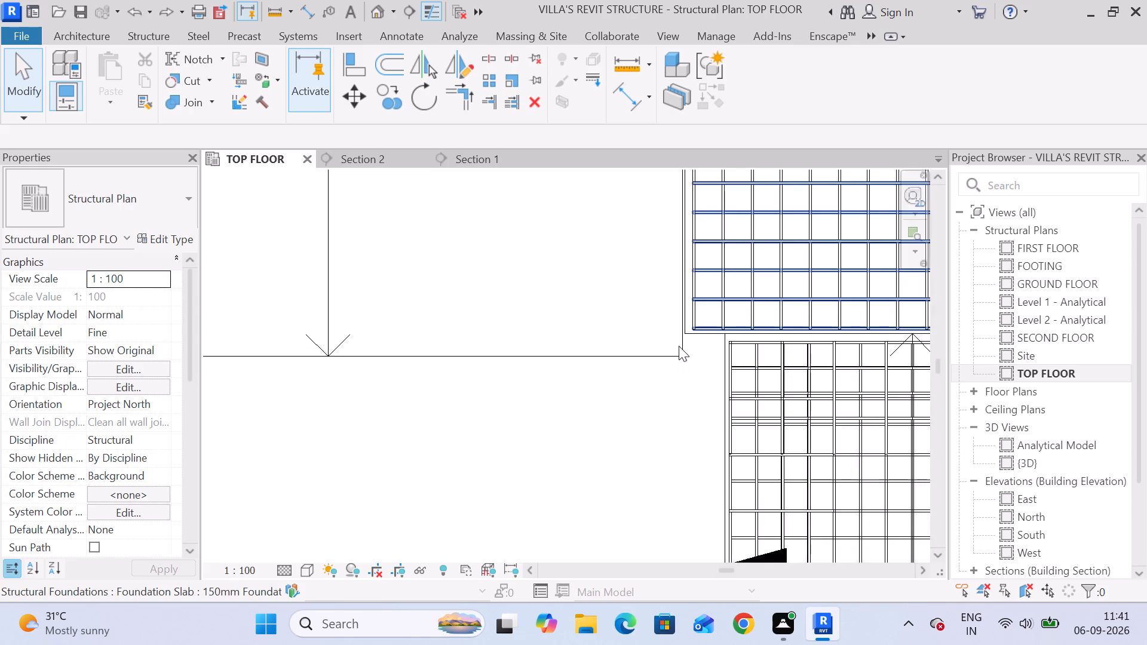
scroll(679, 346, down, 5)
Edit the narrow slab's boundary, trimming its outer long edge to the notch's lower short edge, and try to finish the sketch.
click(477, 355)
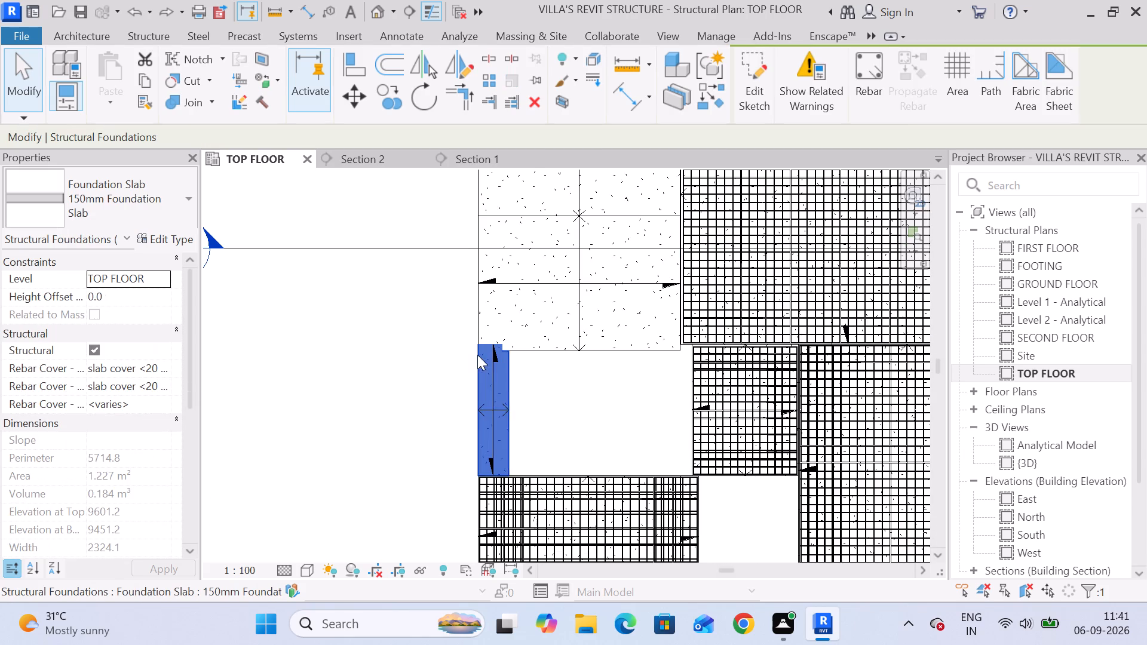
scroll(498, 354, up, 11)
middle_drag(665, 419, 681, 391)
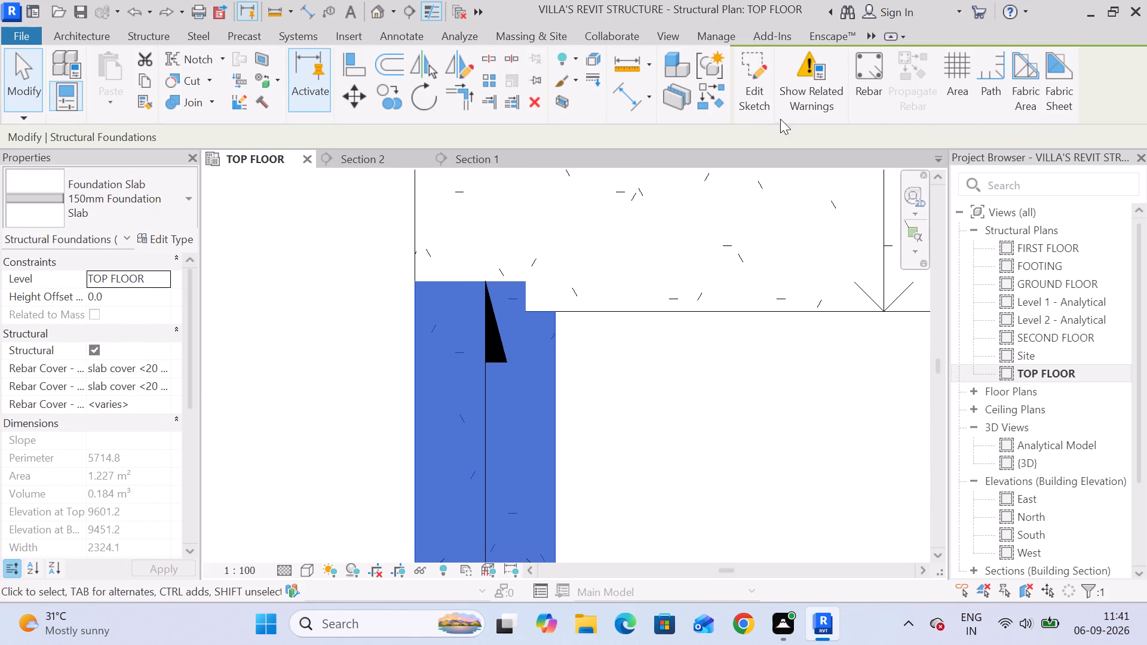
click(760, 80)
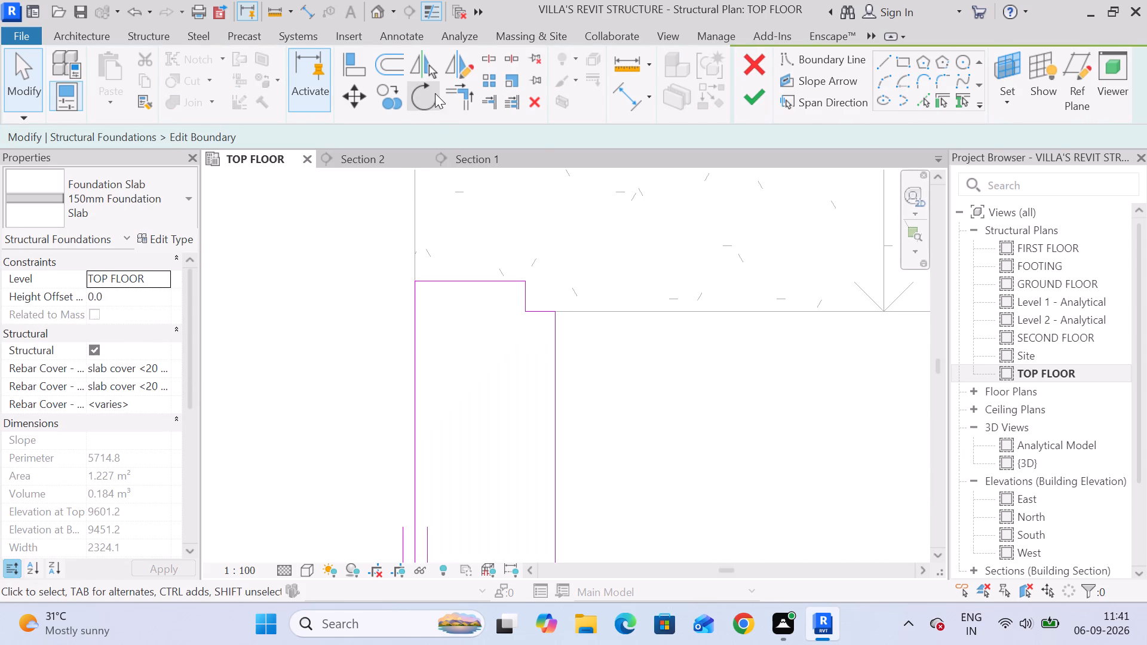
click(463, 96)
click(409, 410)
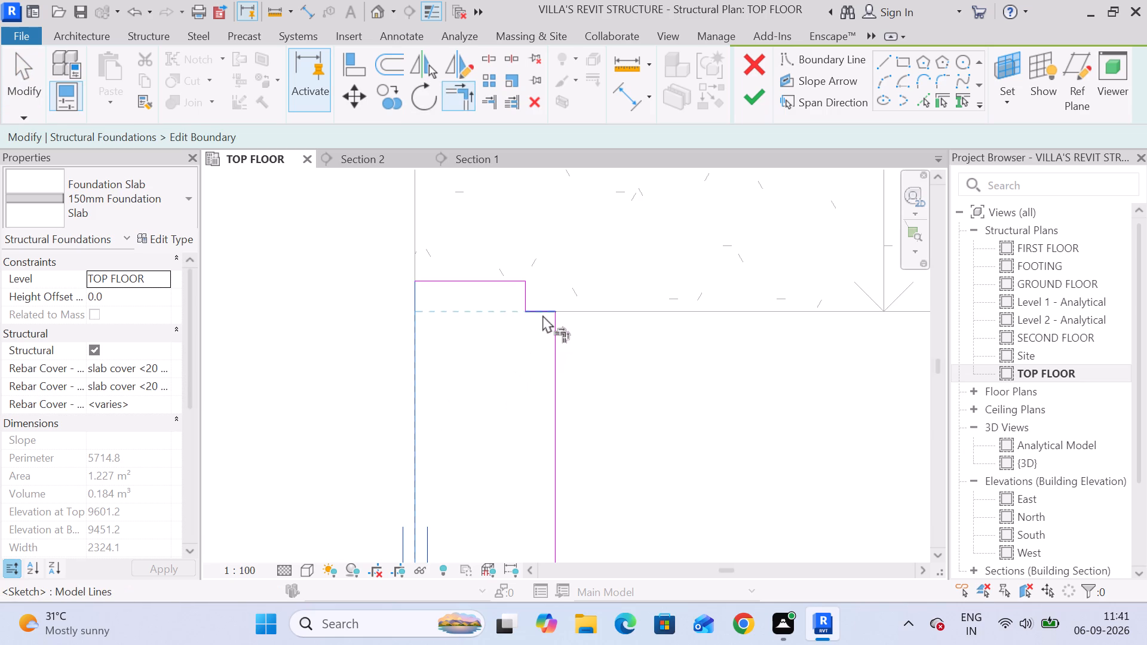
click(542, 315)
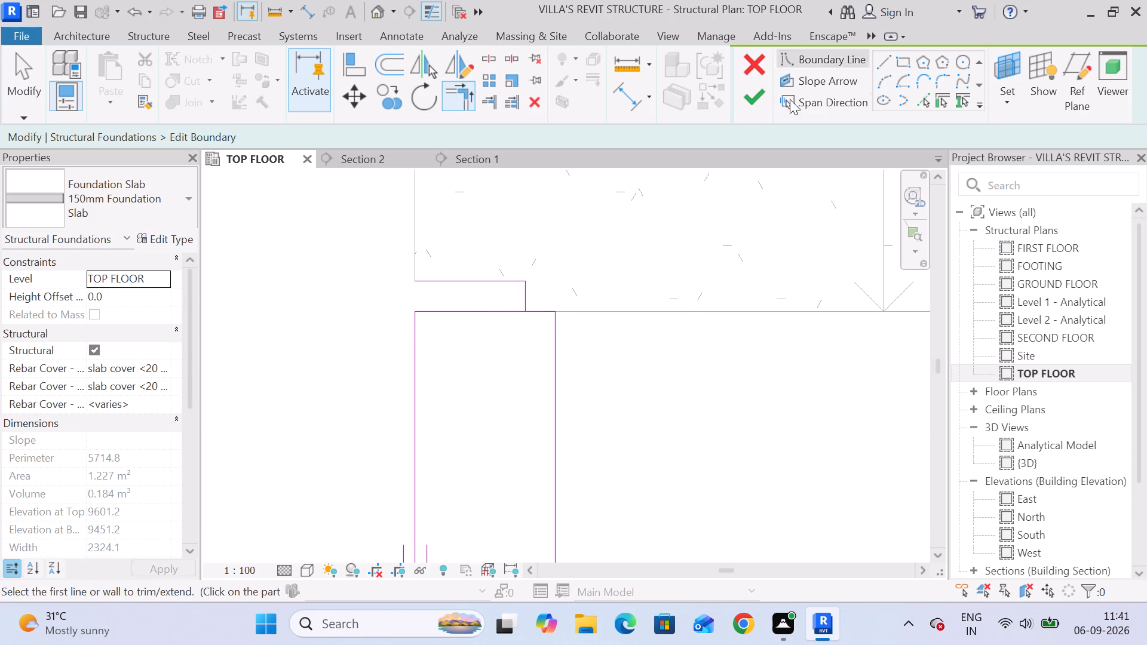
click(761, 99)
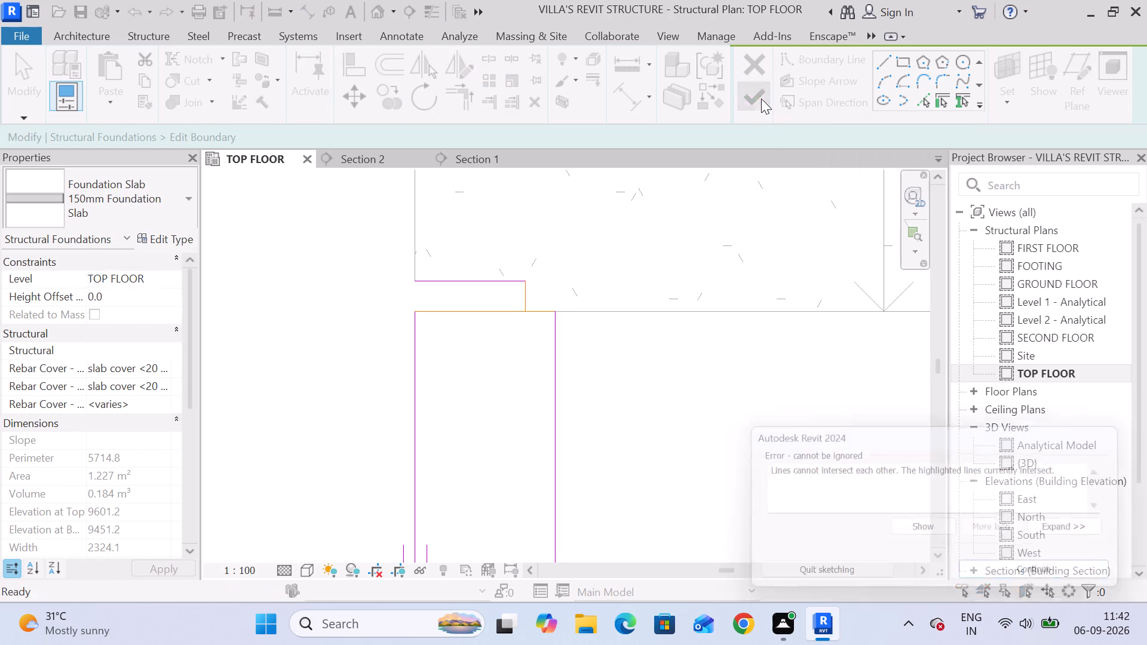
click(1045, 585)
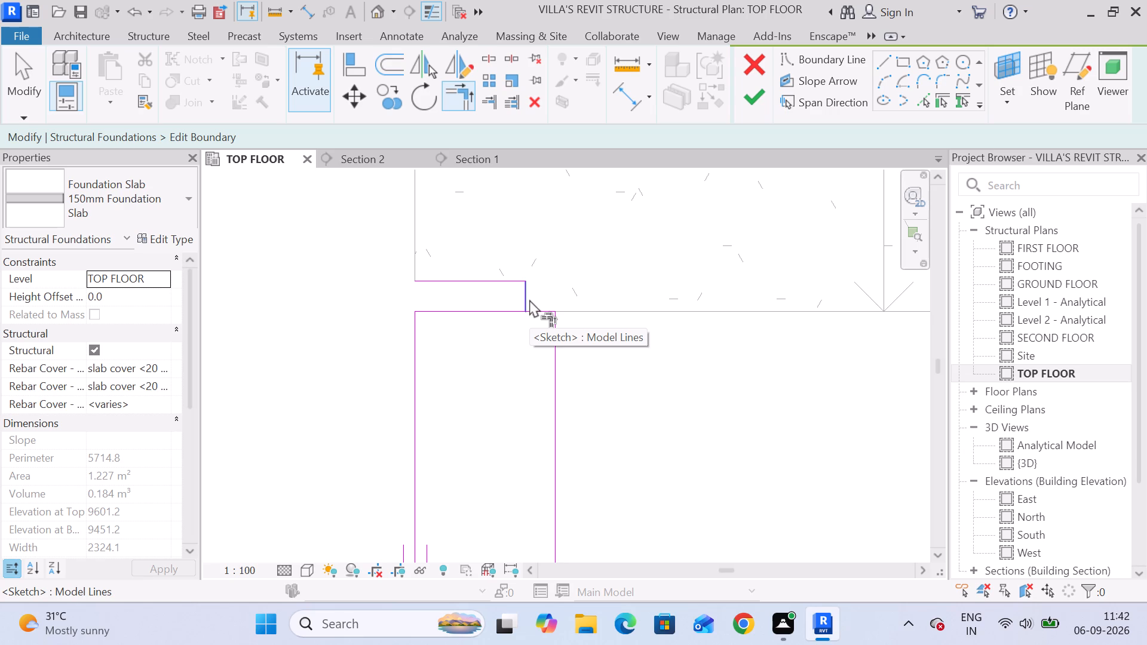
key(Escape)
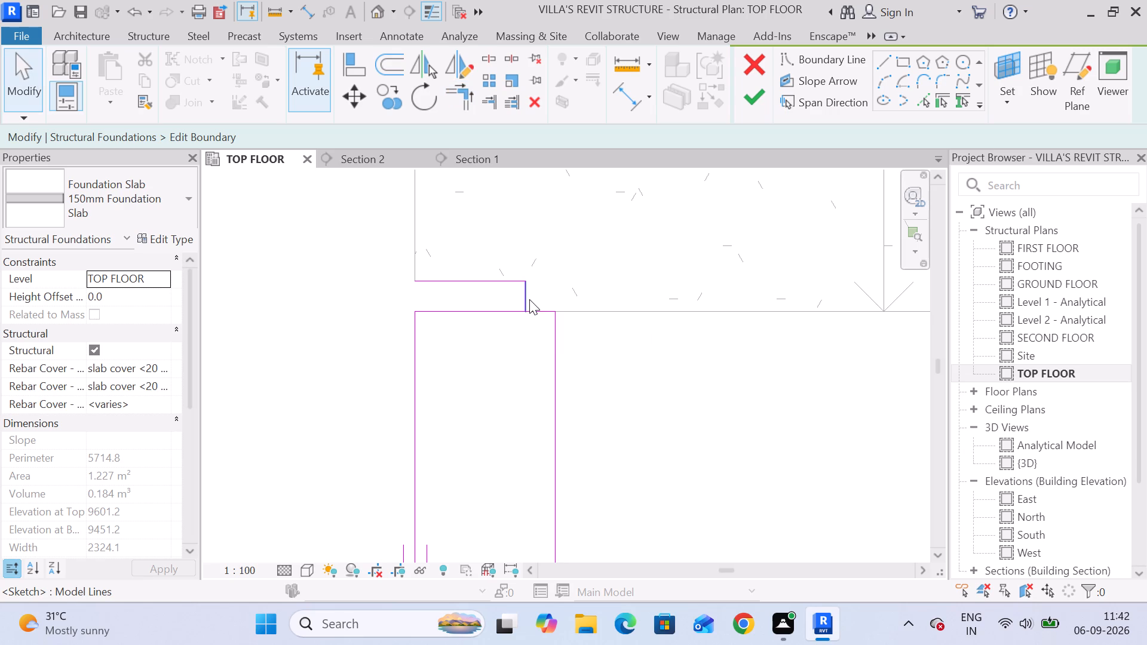
key(Escape)
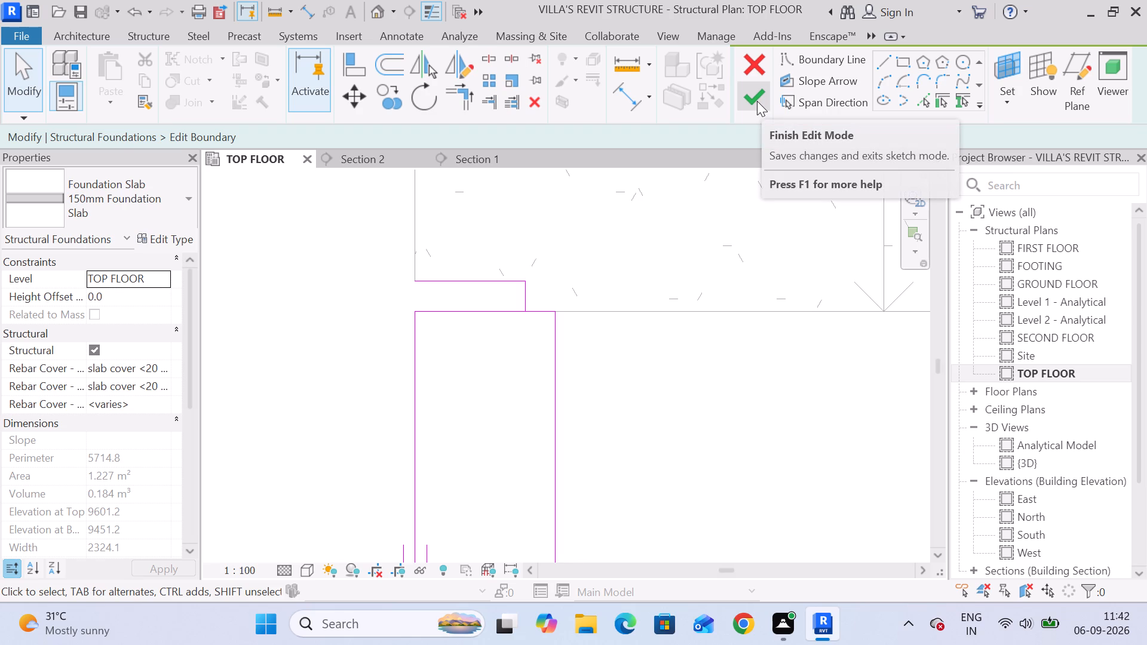
Delete the two leftover notch lines from the narrow slab's boundary sketch and finish the edit.
click(525, 298)
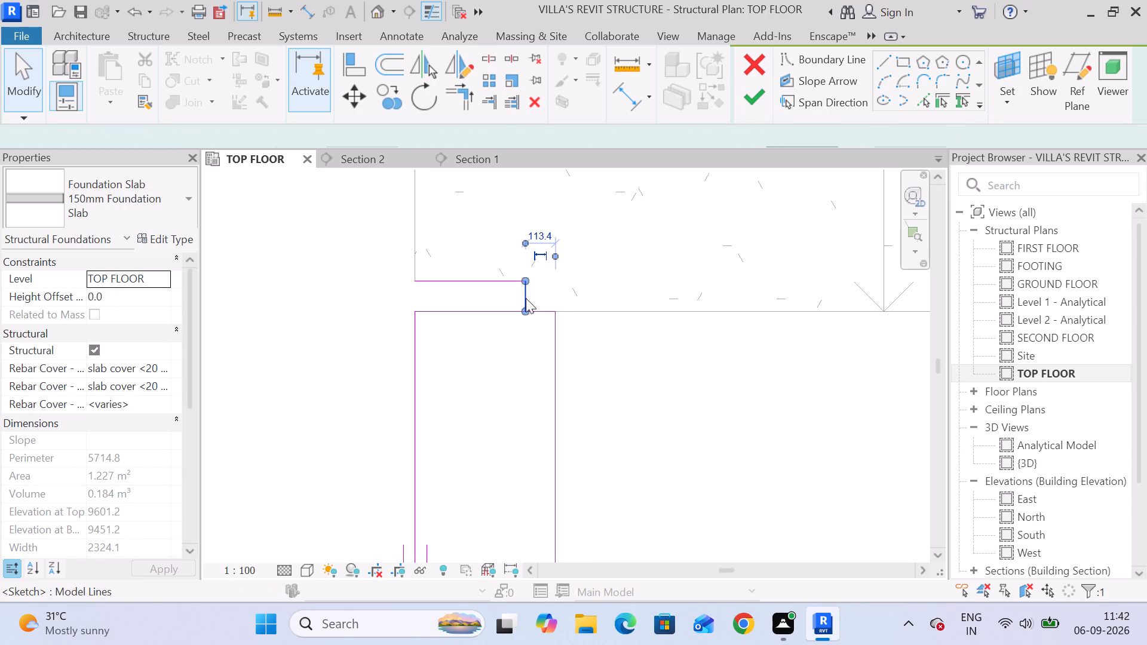
key(Delete)
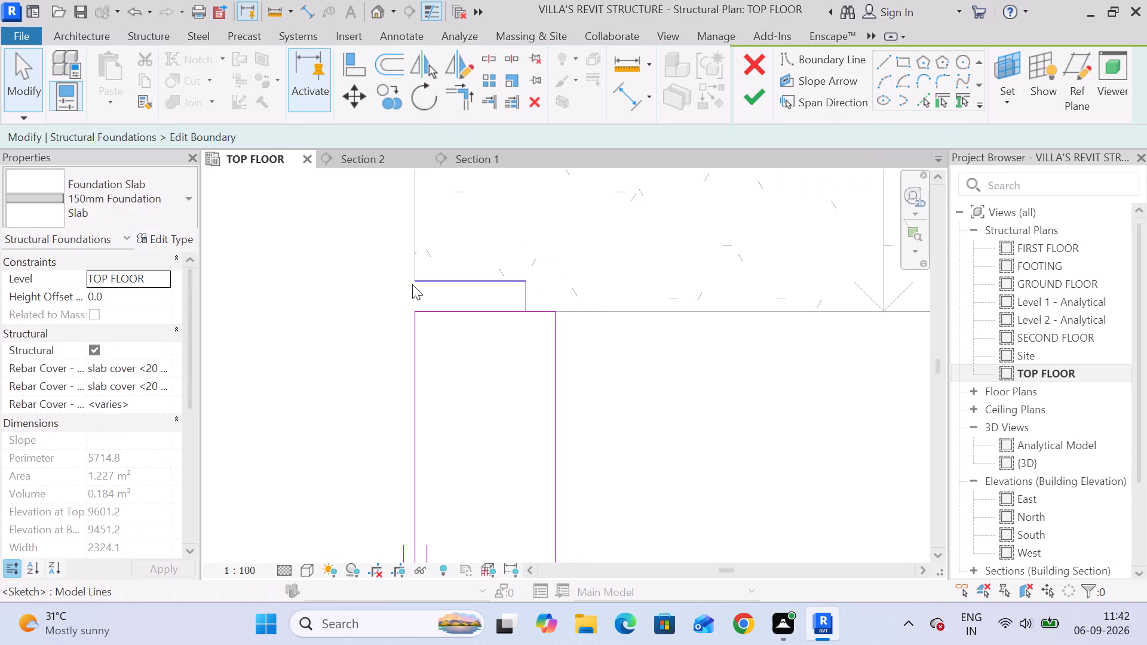
click(412, 284)
key(Delete)
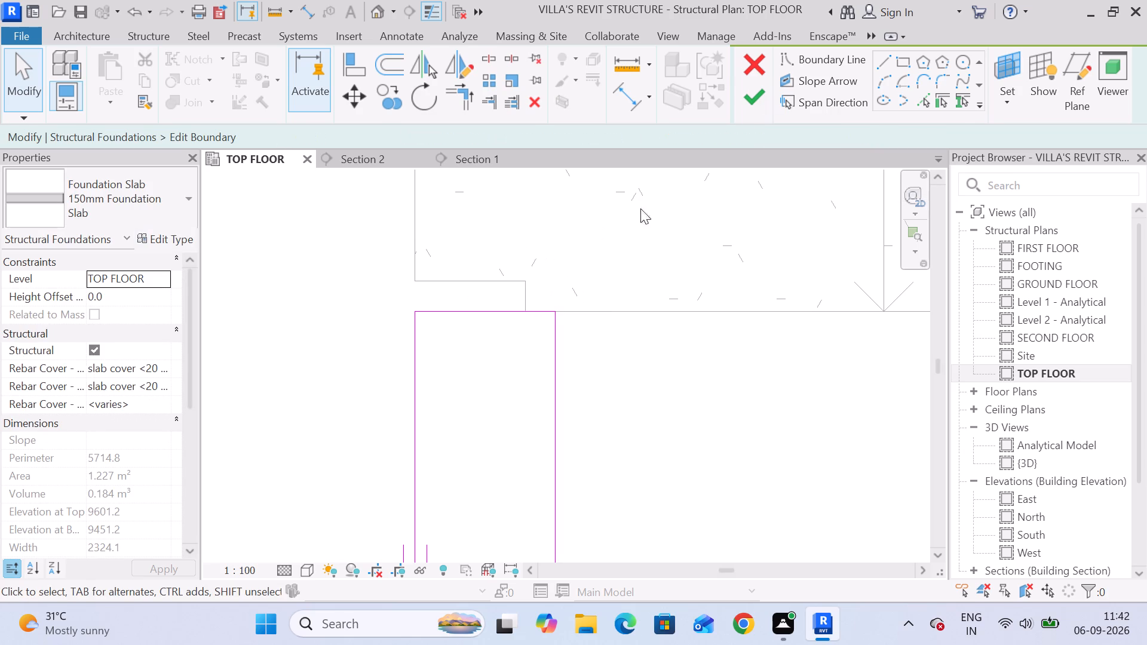
click(760, 93)
click(662, 312)
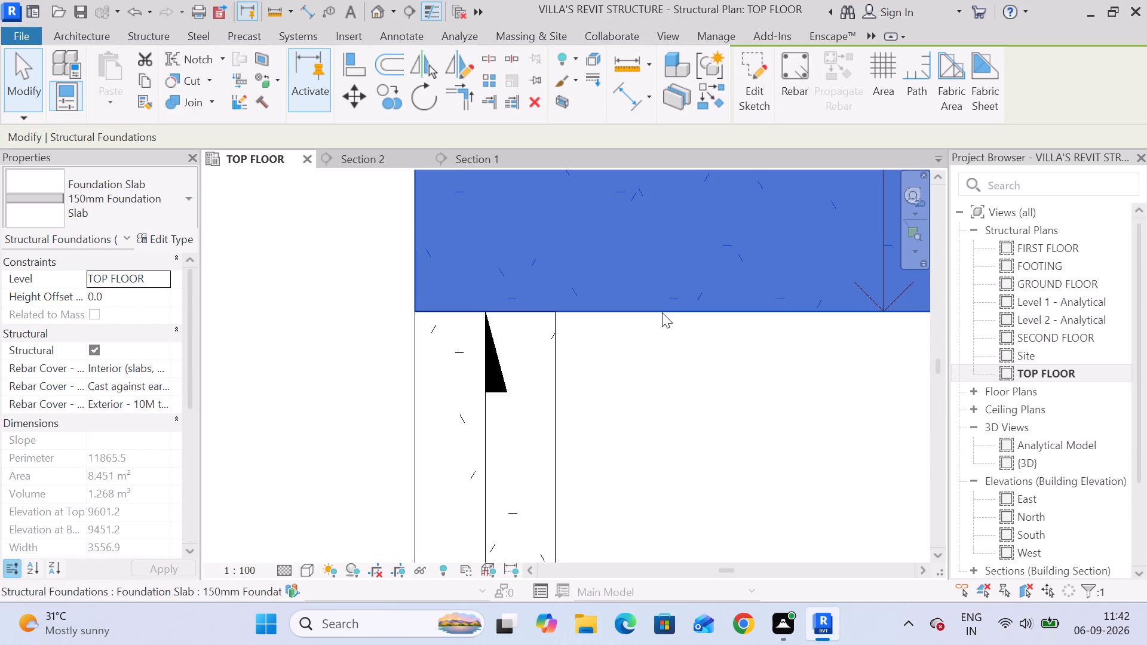
click(663, 363)
Nudge the upper plain slab sideways to close the gap to the adjacent large reinforced slab.
scroll(663, 363, down, 11)
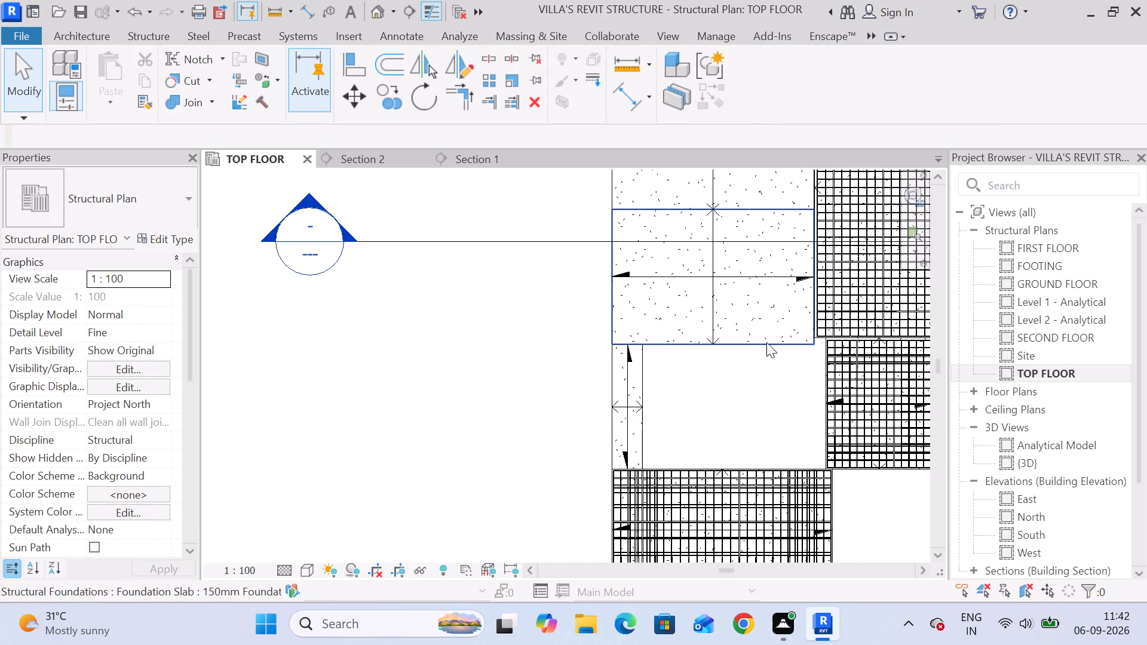
middle_drag(763, 313, 763, 510)
scroll(787, 243, up, 3)
scroll(833, 282, up, 12)
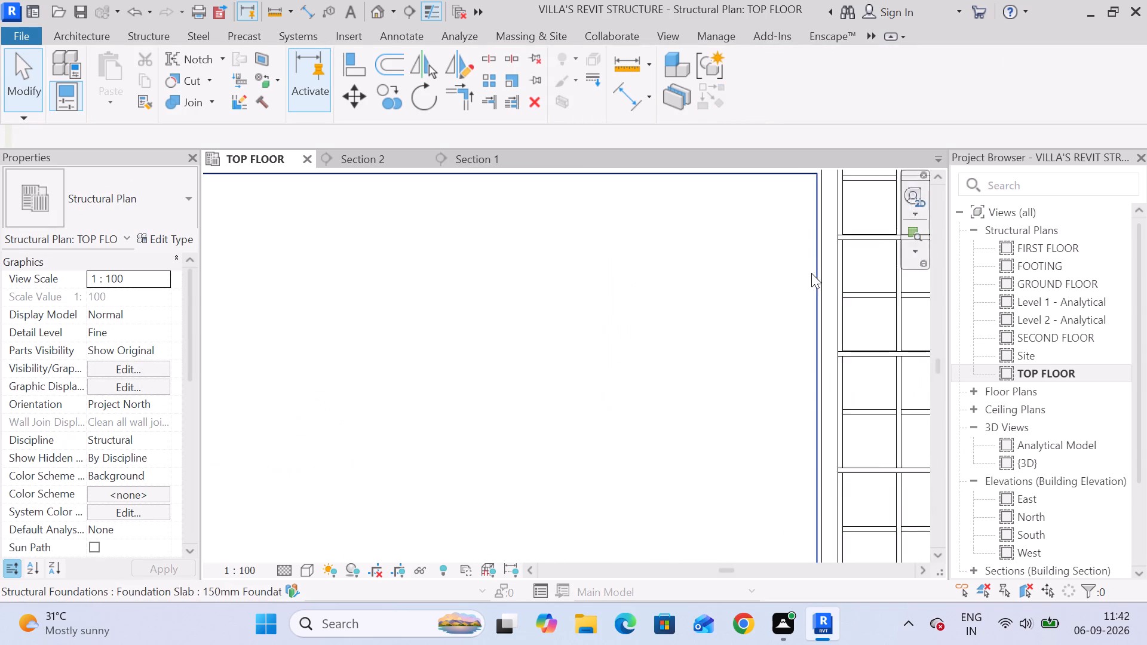
scroll(820, 298, up, 5)
click(809, 306)
scroll(824, 306, down, 15)
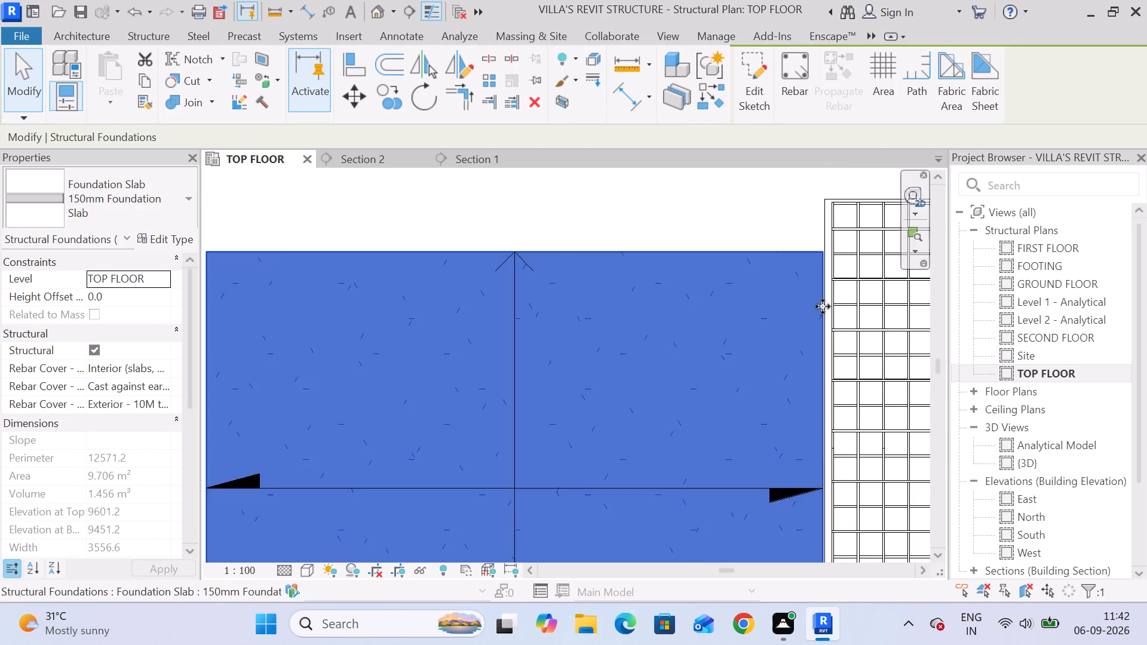
scroll(823, 306, down, 3)
middle_drag(825, 332, 759, 222)
scroll(760, 231, up, 15)
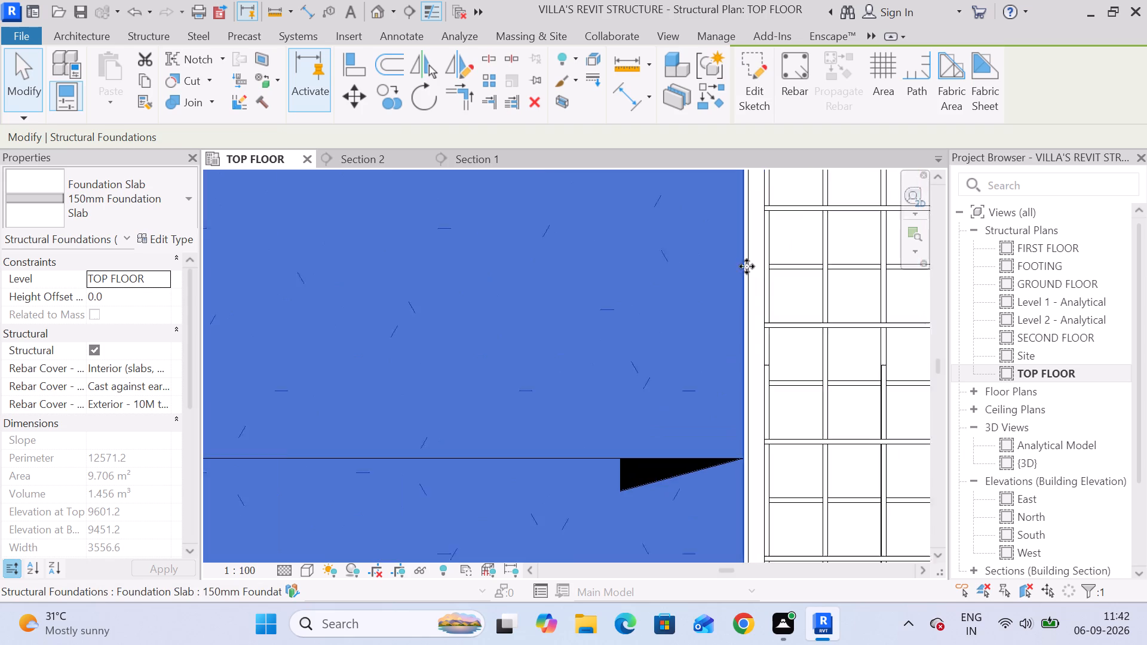
scroll(747, 266, up, 1)
key(Right)
scroll(753, 269, up, 15)
key(Right)
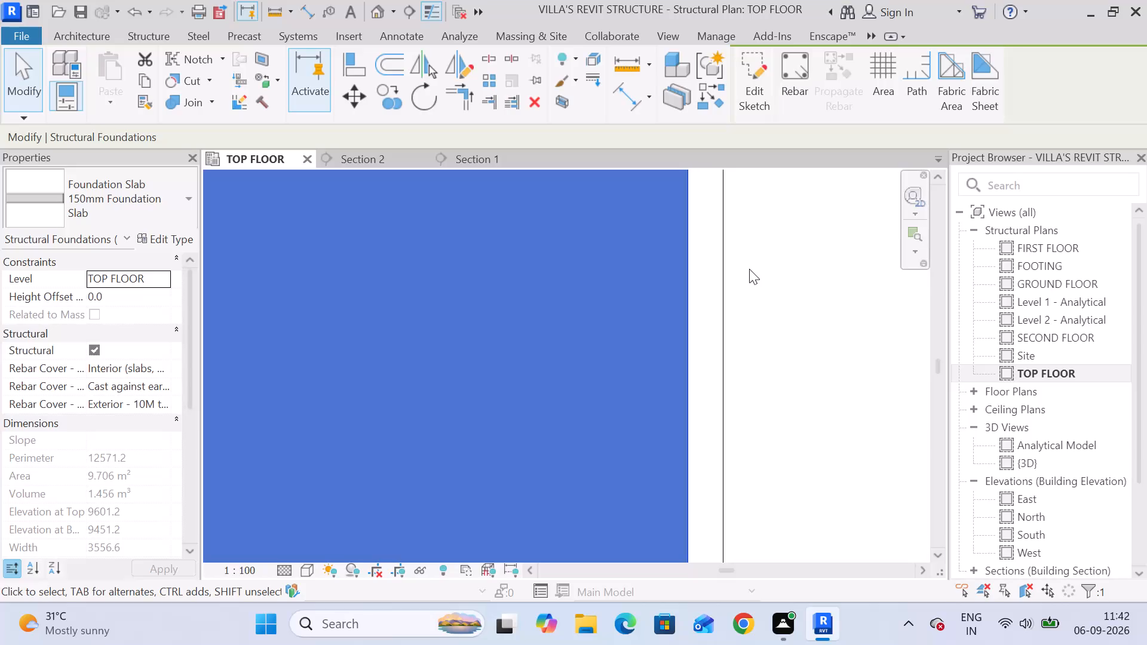
key(Right)
key(Right)
key(Right)
key(Right)
Nudge the lower plain slab toward the large reinforced slab, up to the line of the upper plain slab's side edge.
scroll(749, 269, down, 17)
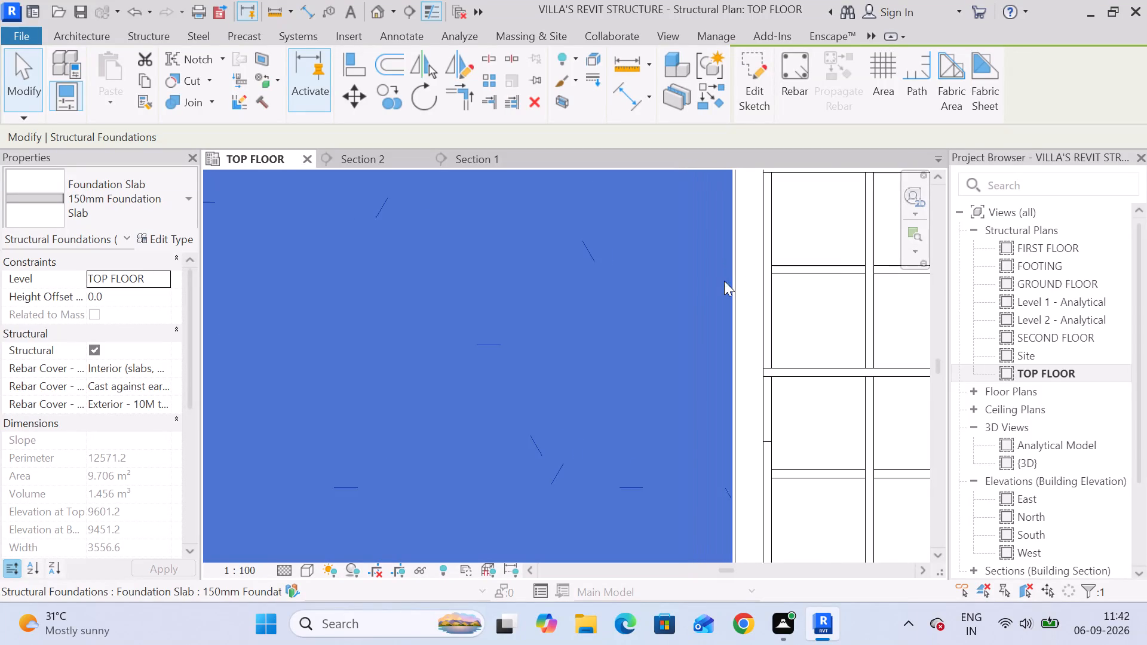
scroll(724, 281, down, 5)
scroll(752, 433, down, 1)
middle_drag(750, 443, 744, 266)
scroll(759, 288, down, 5)
scroll(733, 434, up, 12)
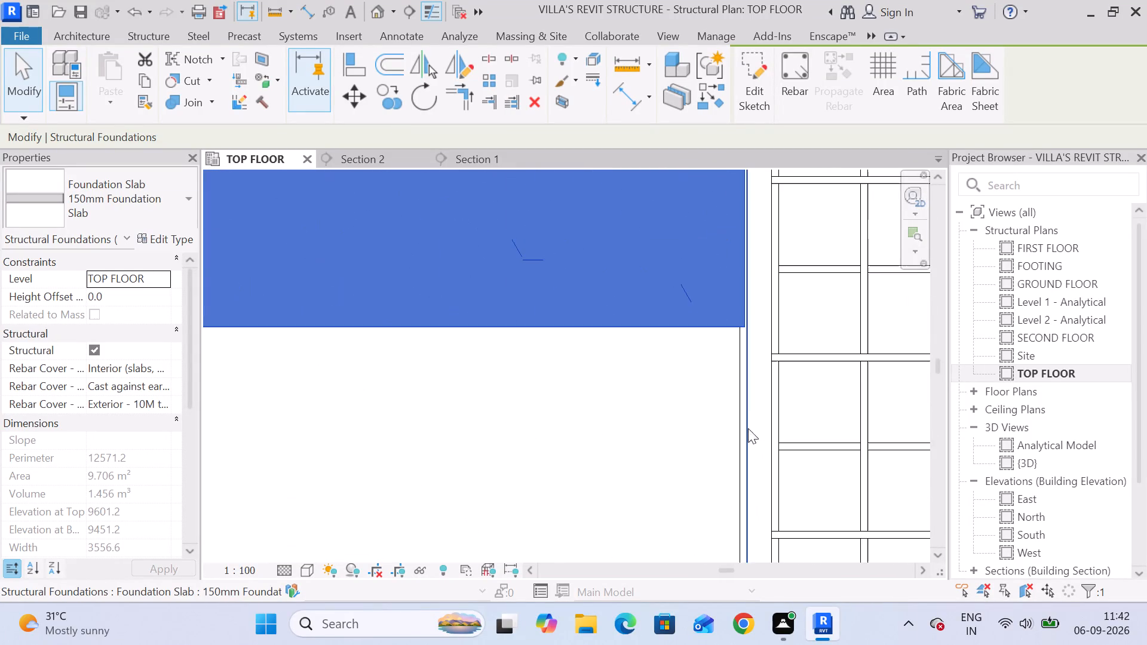
scroll(737, 398, up, 6)
click(739, 323)
scroll(752, 236, up, 12)
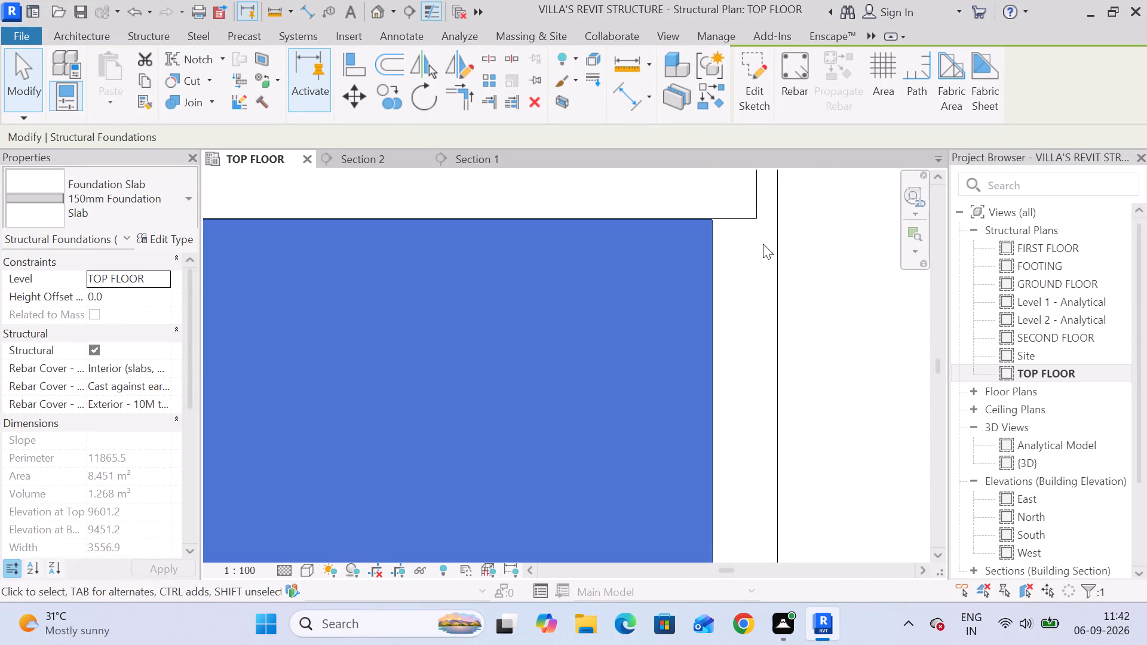
key(Right)
key(Right)
key(Right)
key(Right)
key(Right)
key(Right)
key(Right)
key(Right)
key(Right)
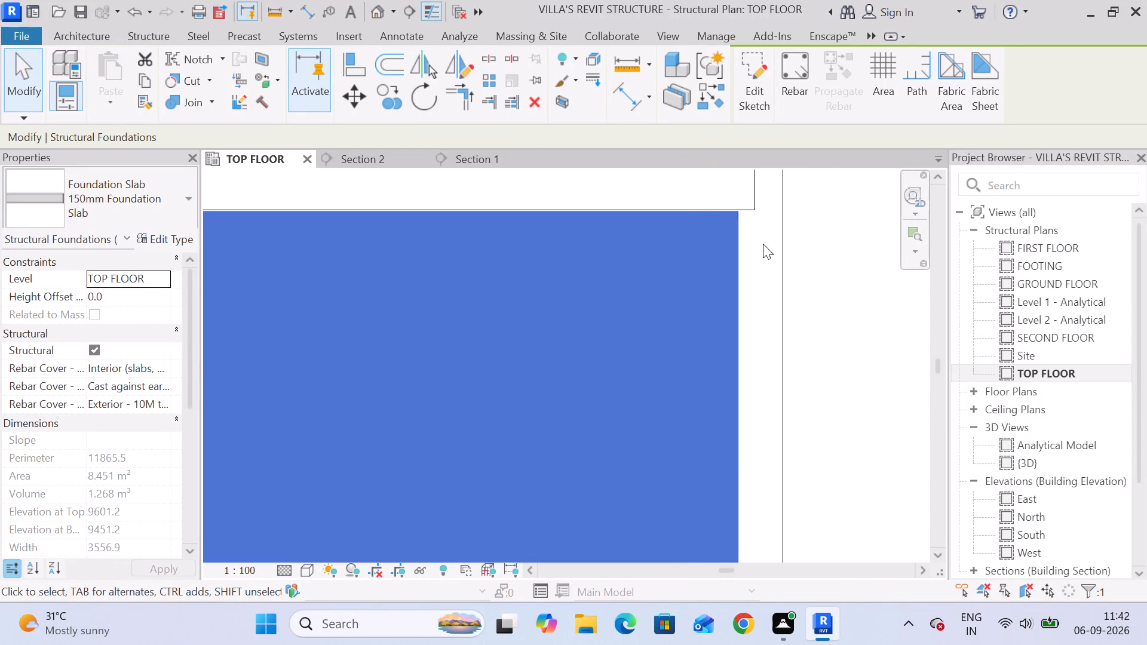
key(Right)
key(Right)
key(Right)
key(Right)
Fine-adjust the lower plain slab sideways so its edge facing the reinforced slab lines up with the upper plain slab's edge.
scroll(760, 245, up, 5)
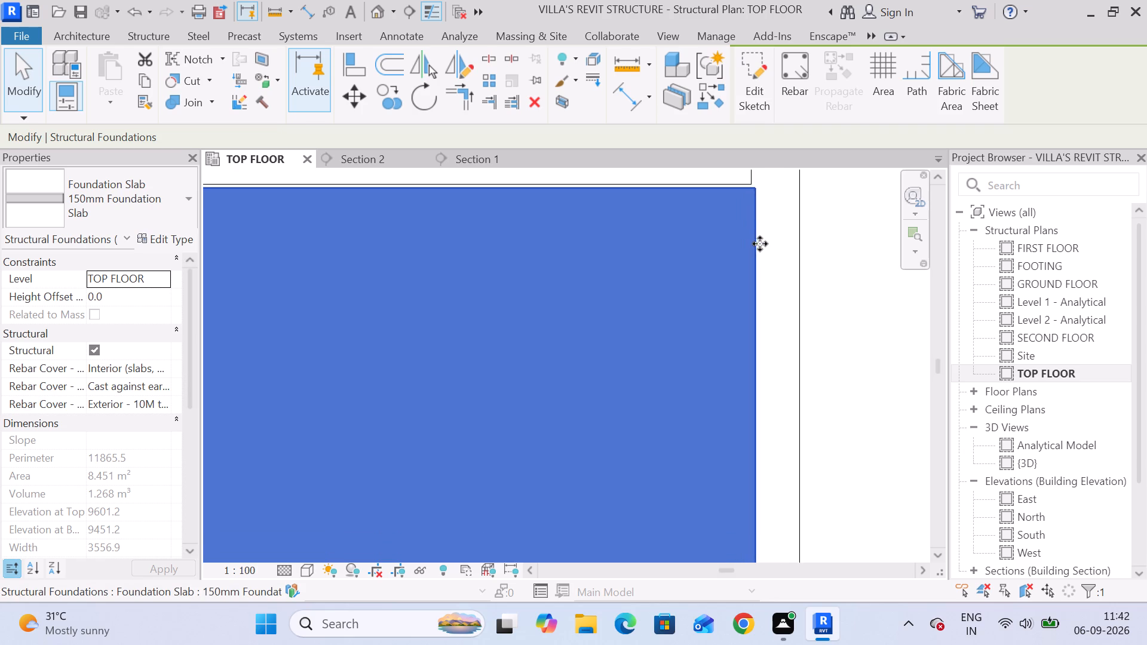
scroll(760, 244, up, 2)
middle_drag(760, 244, 781, 397)
scroll(749, 294, up, 6)
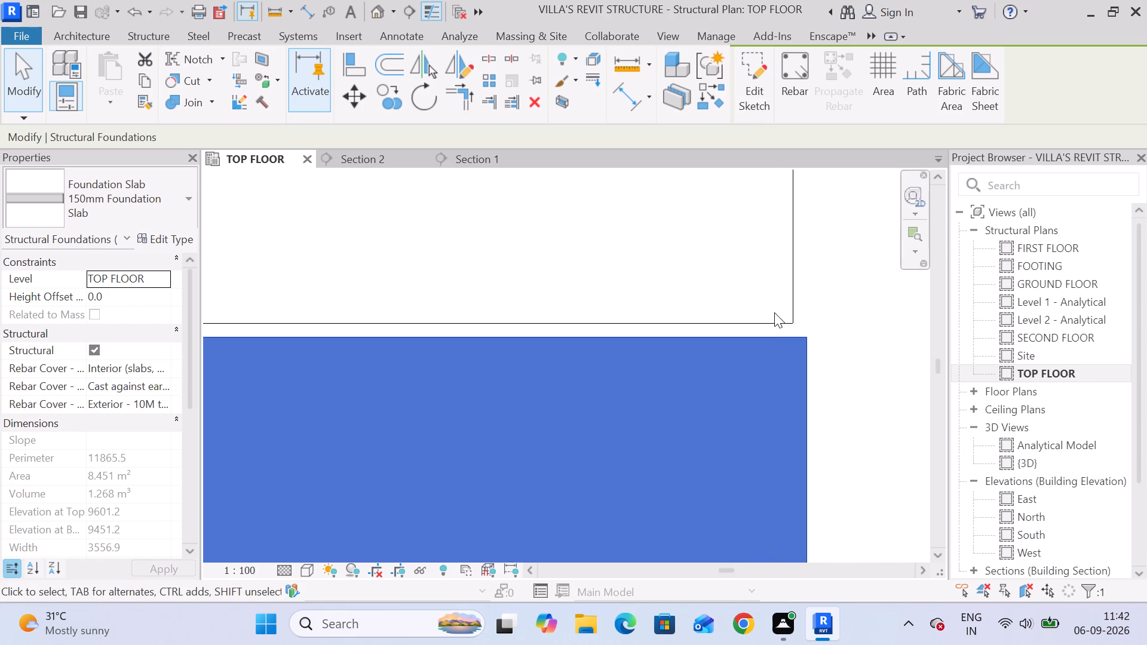
key(Left)
key(Left)
key(Left)
key(Left)
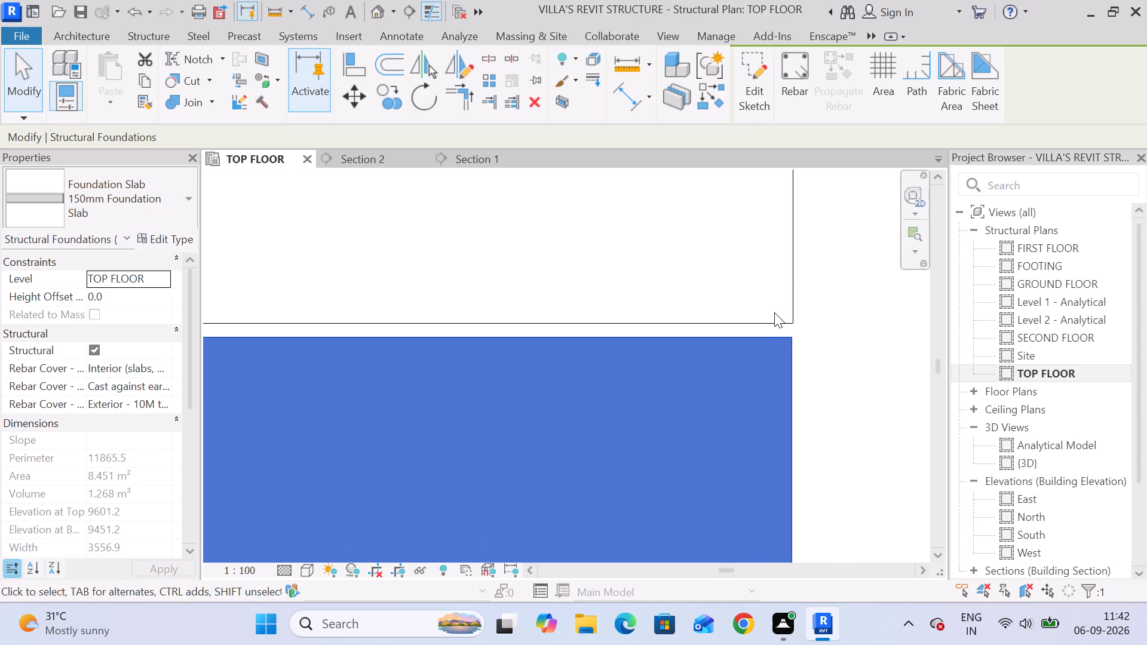
scroll(786, 309, up, 10)
key(Right)
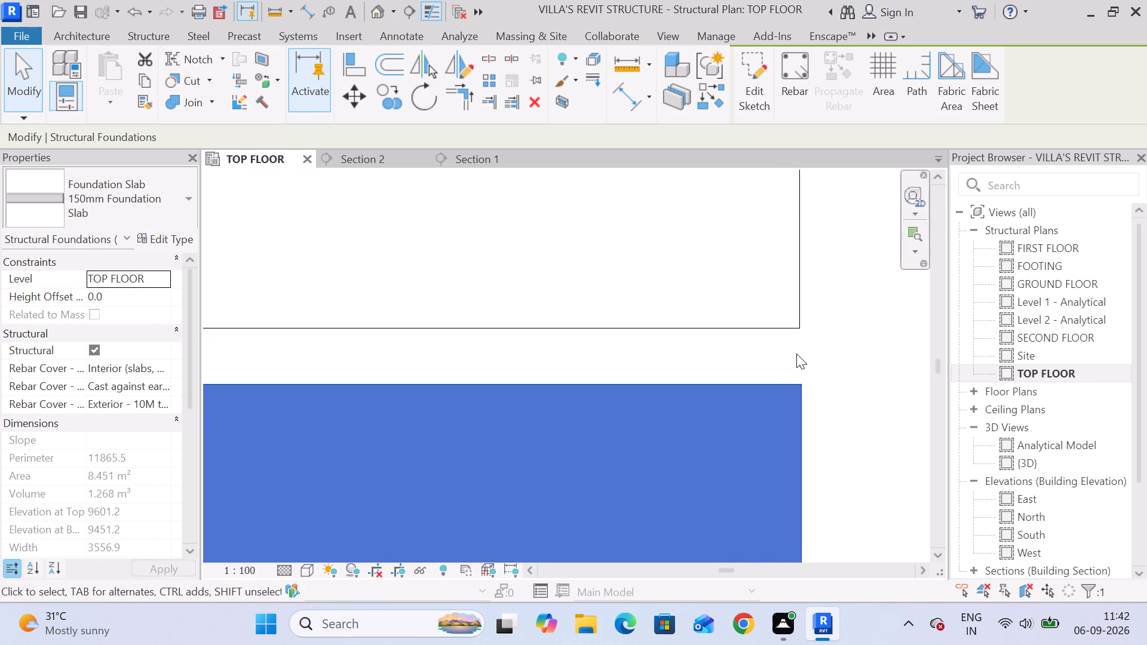
scroll(797, 340, up, 11)
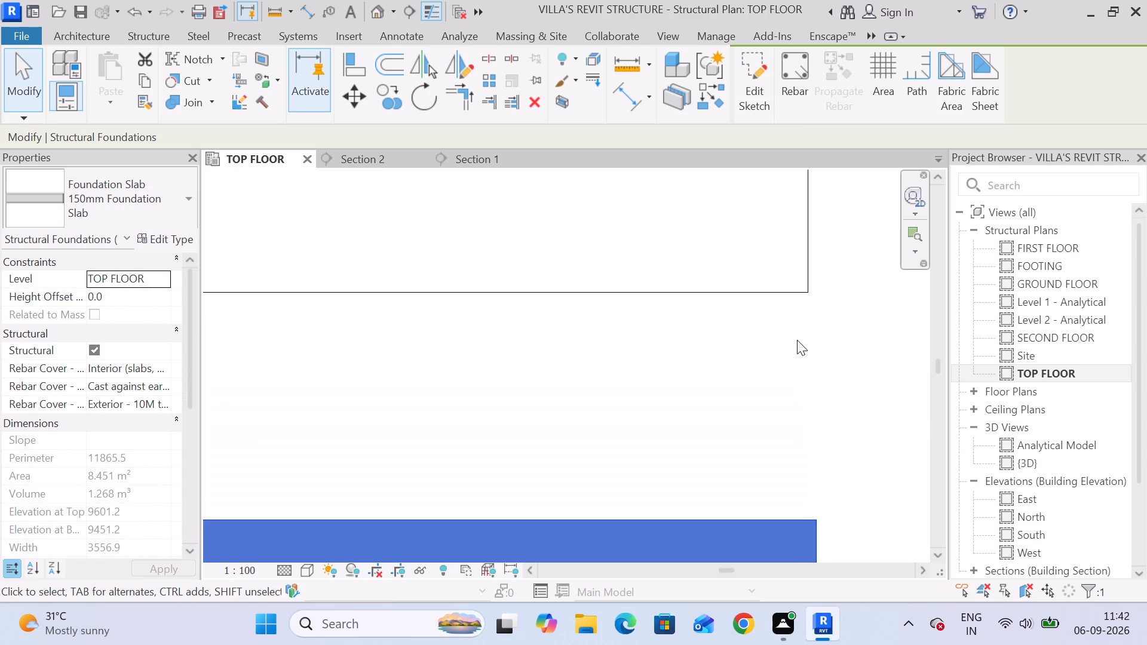
key(Left)
scroll(797, 340, down, 20)
scroll(797, 340, down, 4)
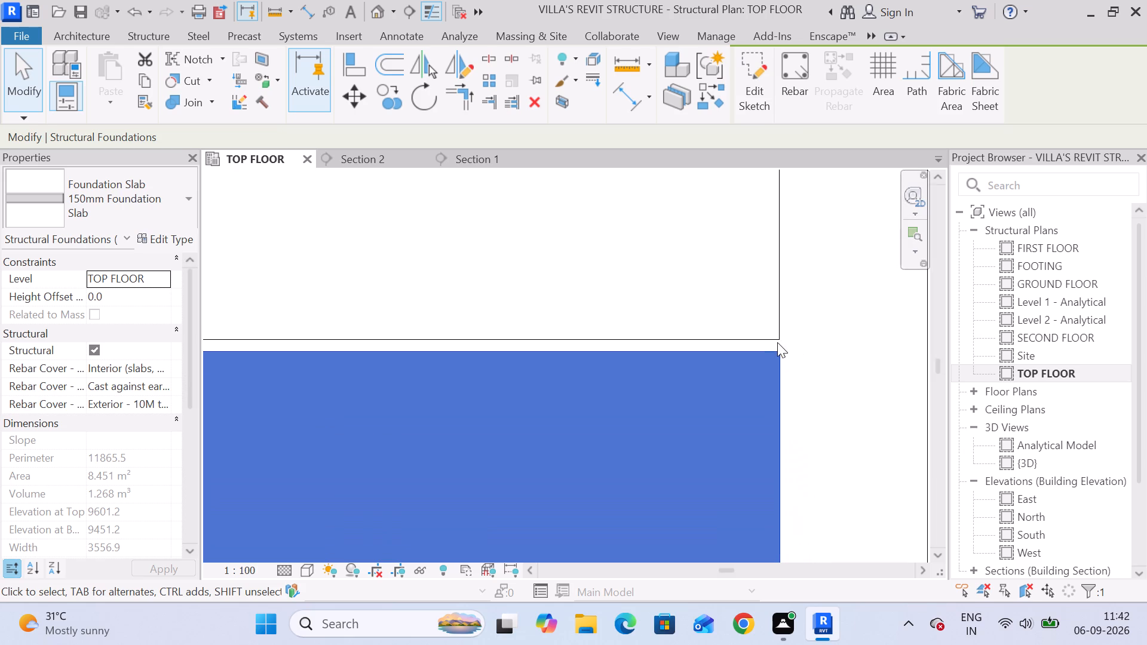
Edit the upper plain slab's boundary, aligning its top edge with the reinforced slab's top edge, and finish the sketch.
scroll(777, 342, down, 20)
scroll(777, 342, down, 20)
scroll(777, 342, down, 1)
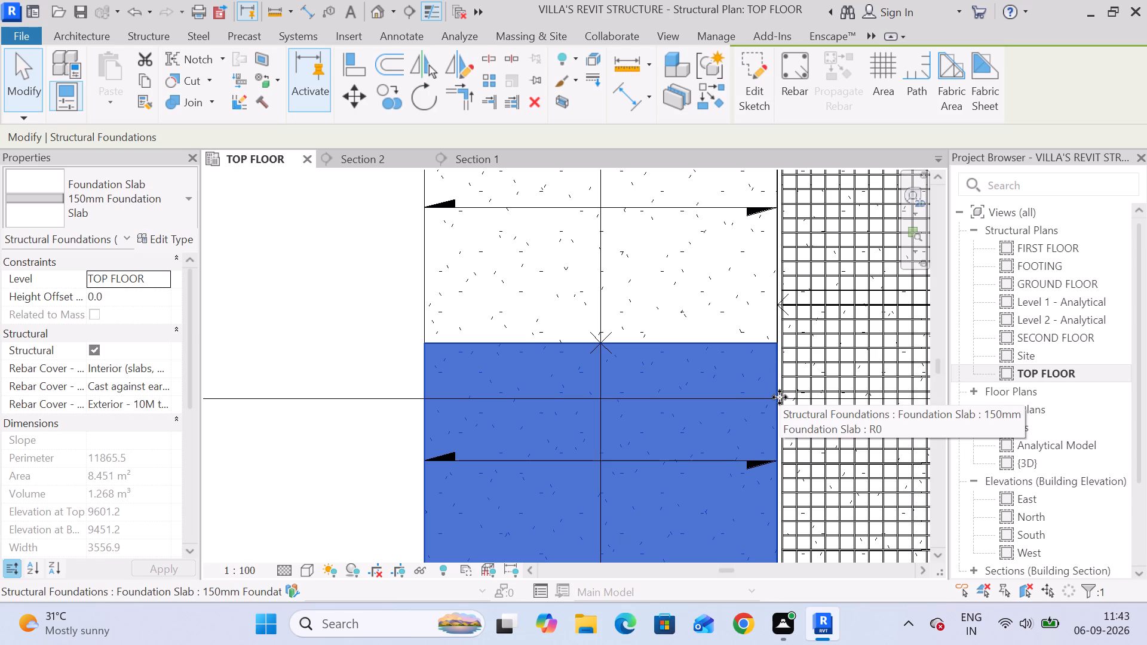
middle_drag(712, 262, 717, 494)
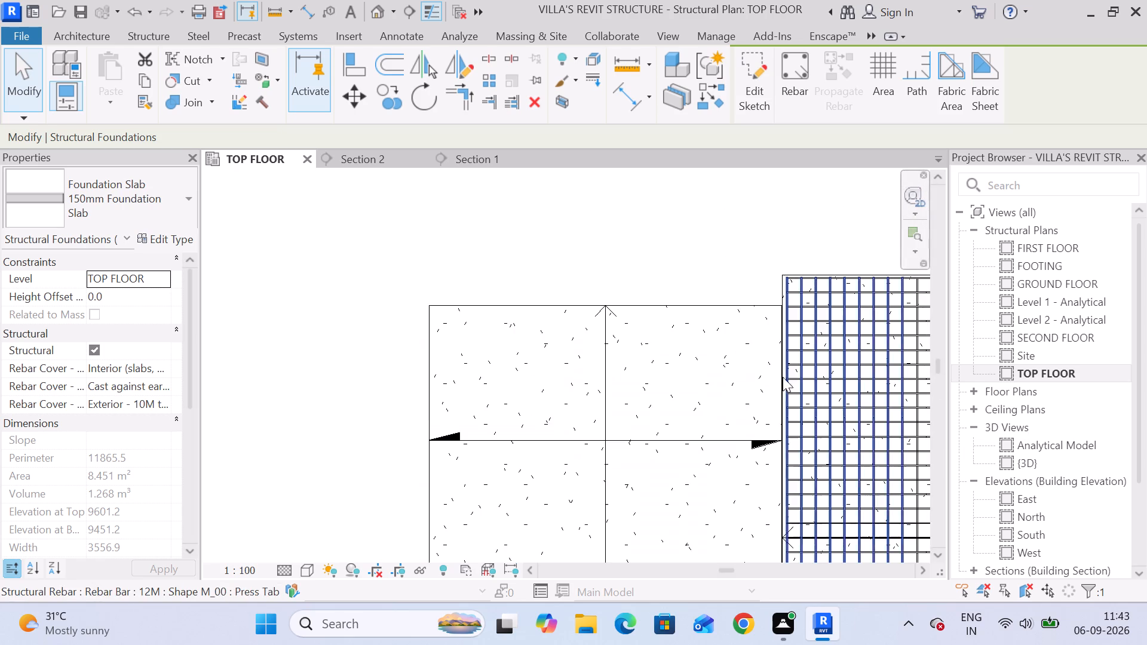
scroll(799, 353, up, 4)
scroll(768, 268, up, 3)
click(732, 276)
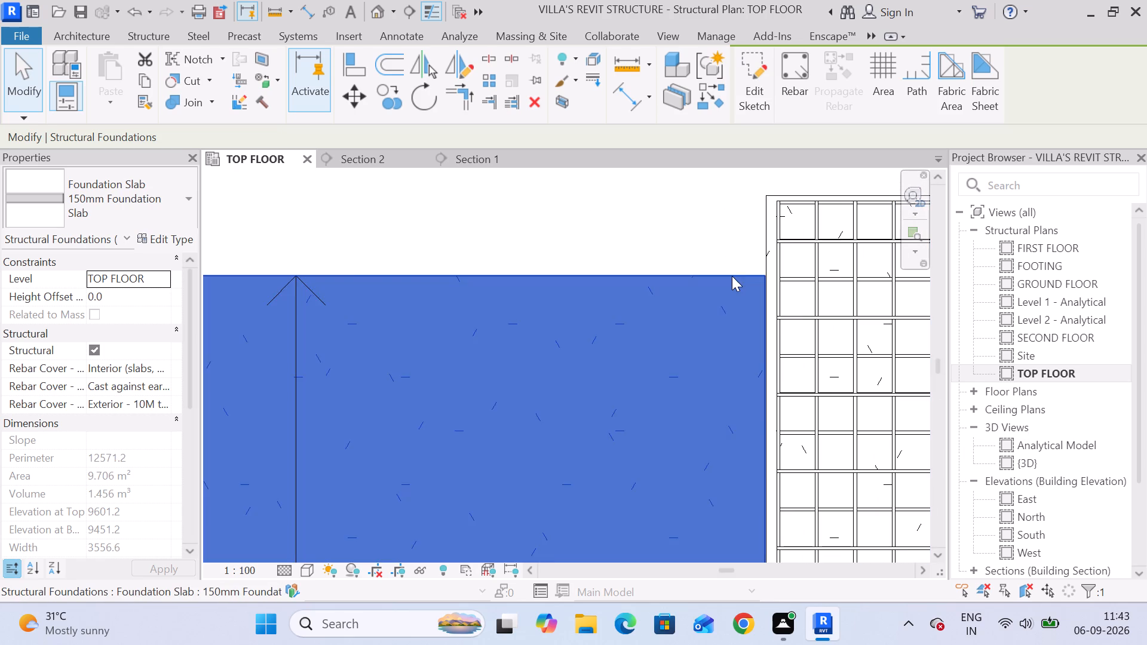
scroll(732, 276, down, 12)
click(741, 62)
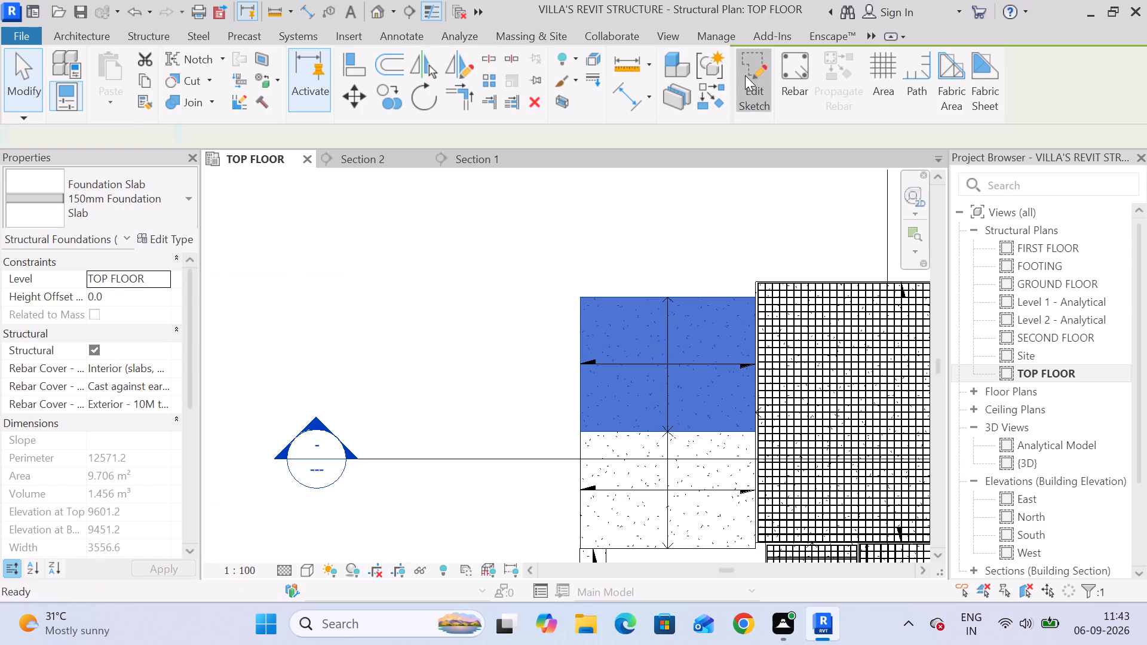
scroll(774, 274, up, 6)
click(633, 332)
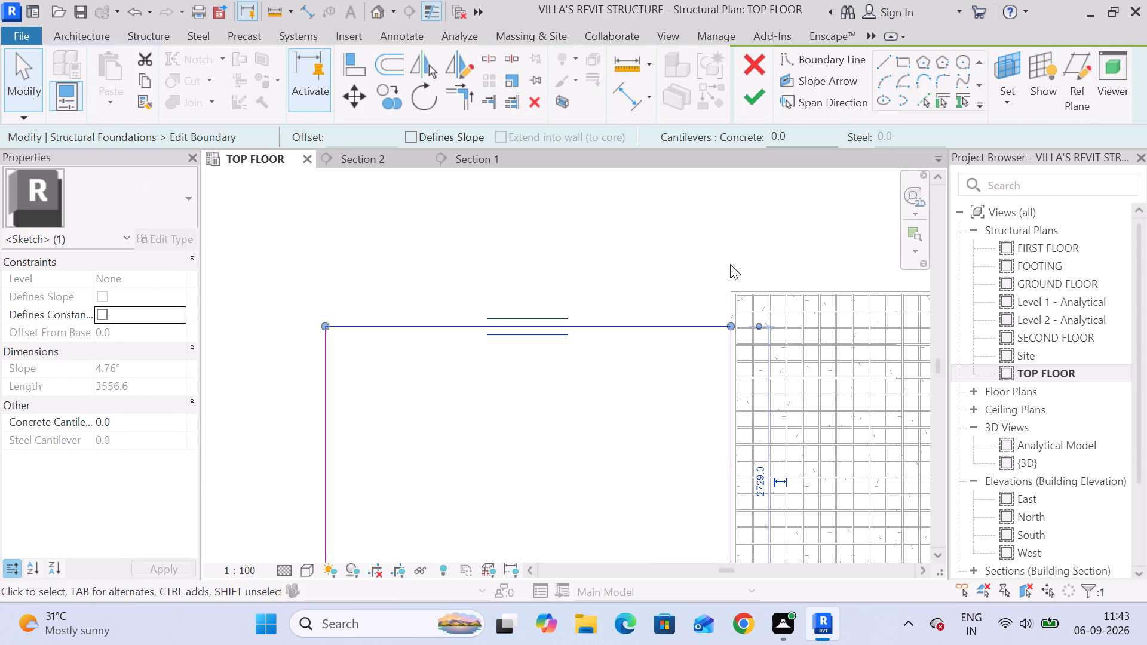
click(346, 67)
scroll(780, 238, up, 8)
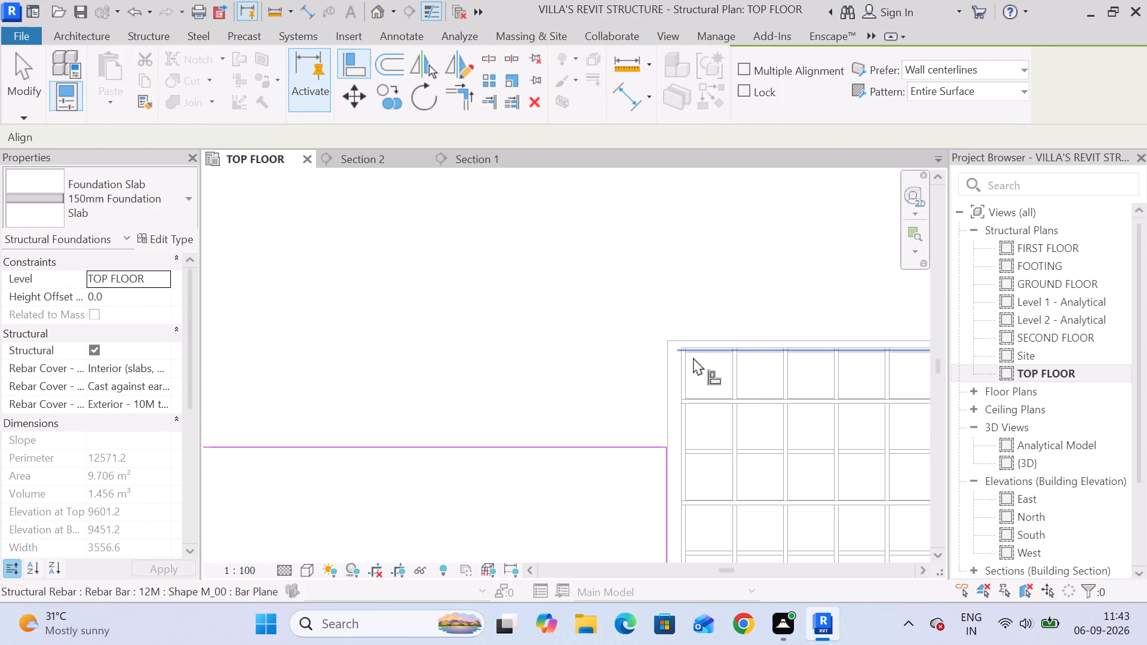
click(688, 340)
scroll(692, 341, up, 6)
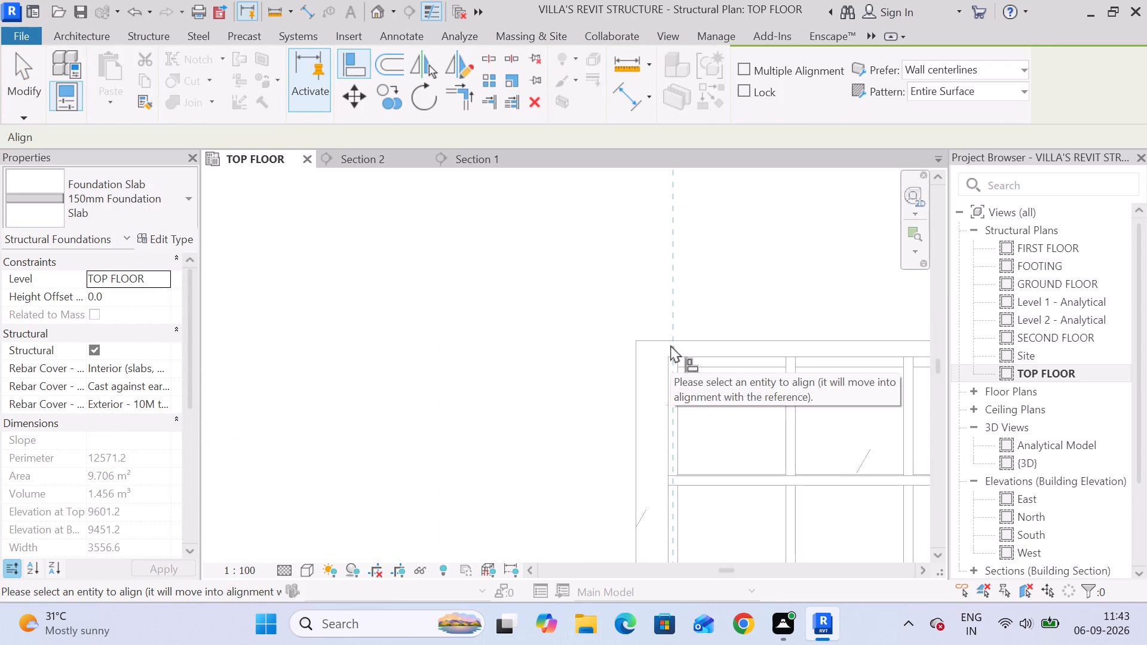
click(670, 345)
click(692, 342)
scroll(618, 411, down, 4)
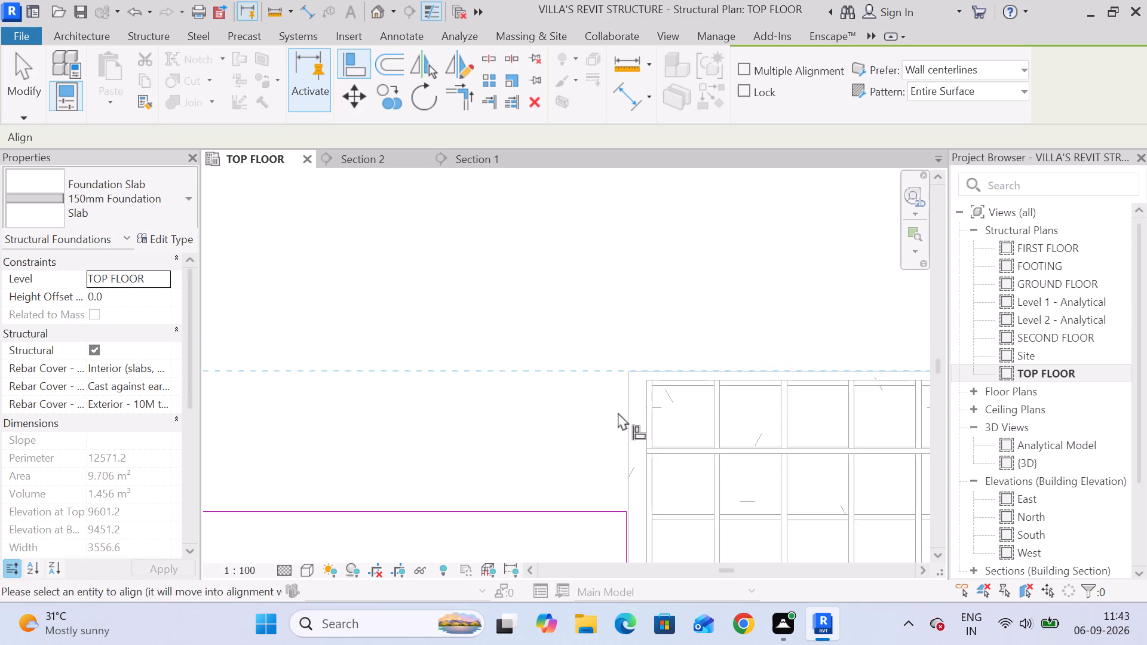
middle_drag(617, 412, 627, 256)
click(563, 352)
scroll(578, 340, down, 6)
middle_drag(578, 340, 737, 302)
scroll(738, 302, down, 16)
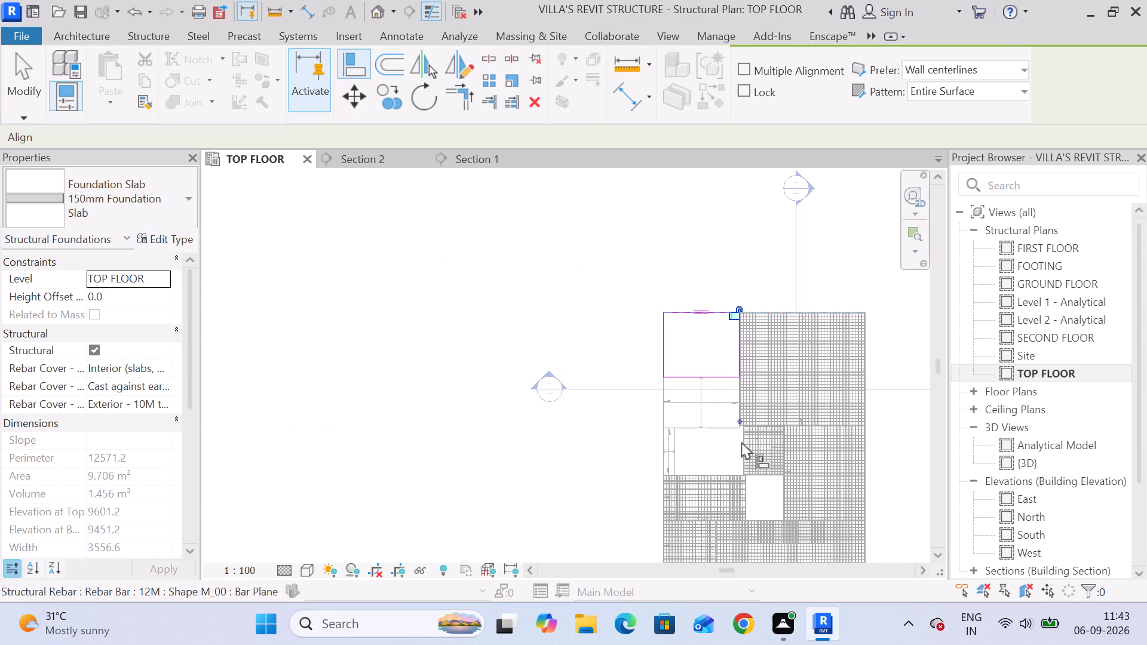
middle_drag(747, 475, 680, 398)
click(32, 77)
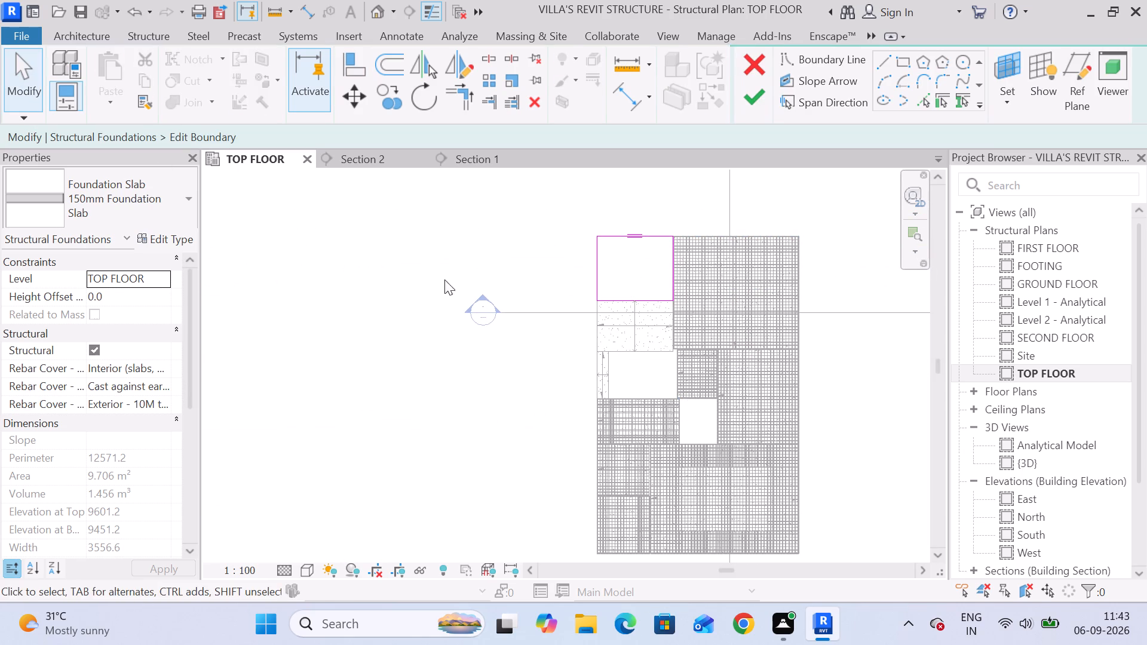
click(767, 92)
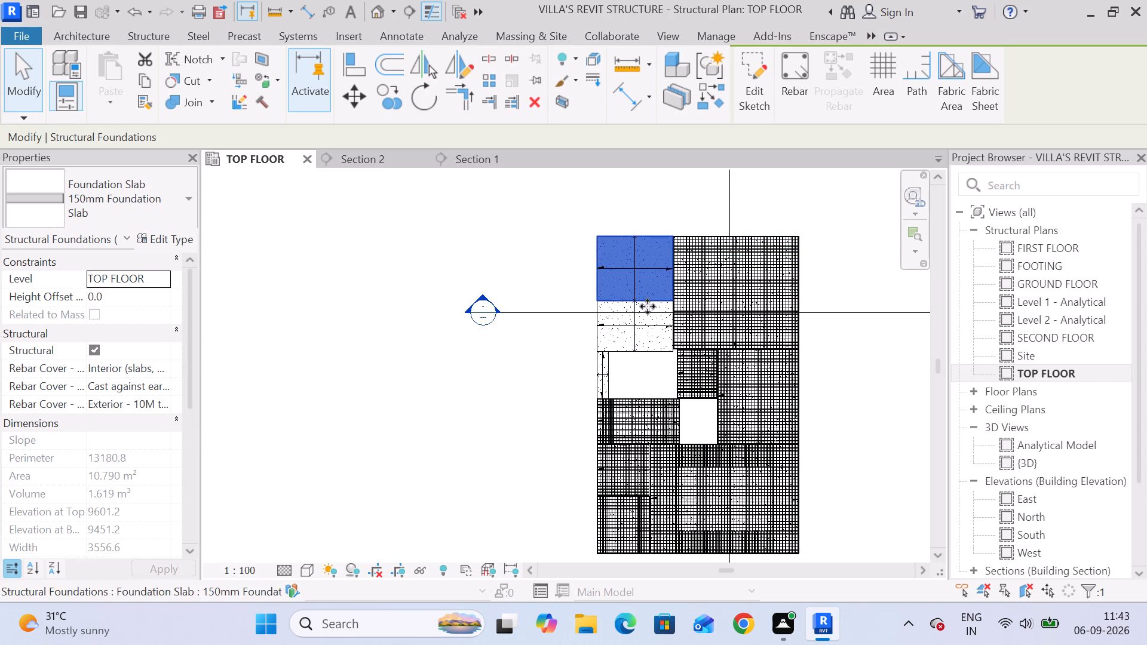
Examine the slab layout around the lower plain slab, the narrow slab and the open areas beside the reinforced panels.
scroll(634, 314, up, 5)
click(487, 243)
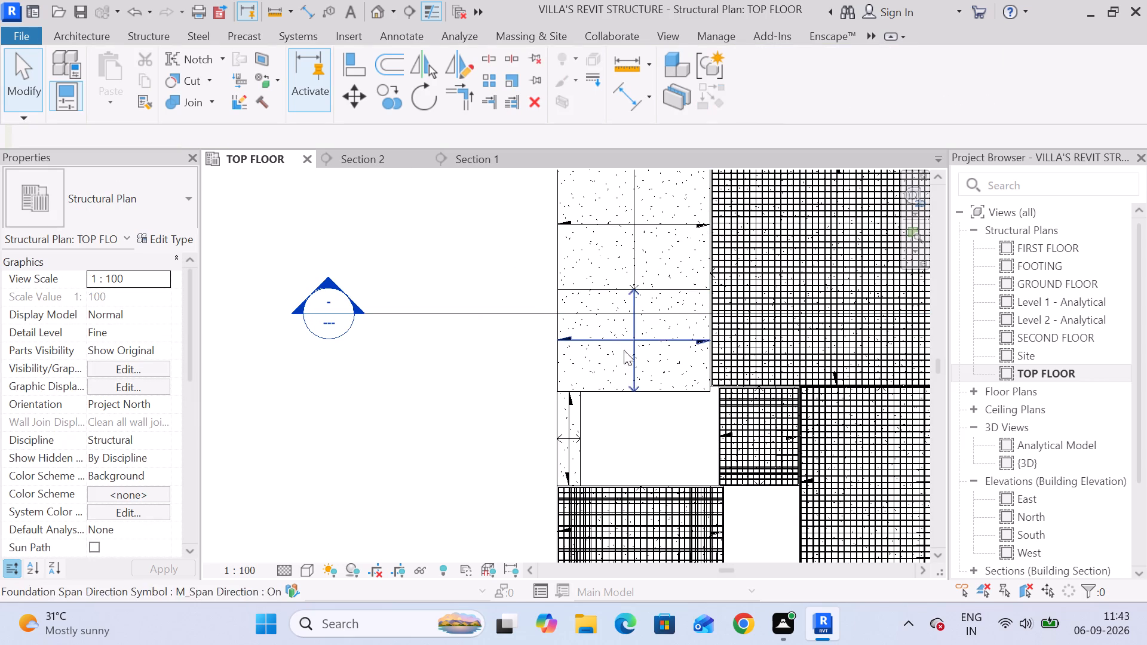
middle_drag(703, 376, 615, 256)
scroll(619, 256, down, 8)
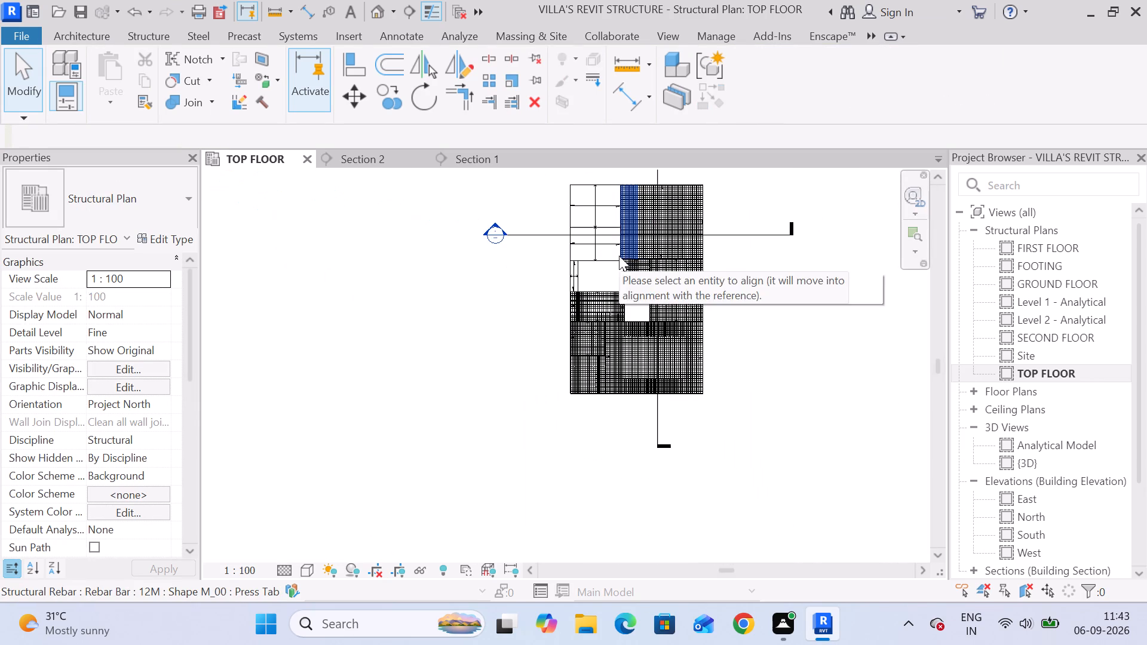
scroll(627, 285, up, 10)
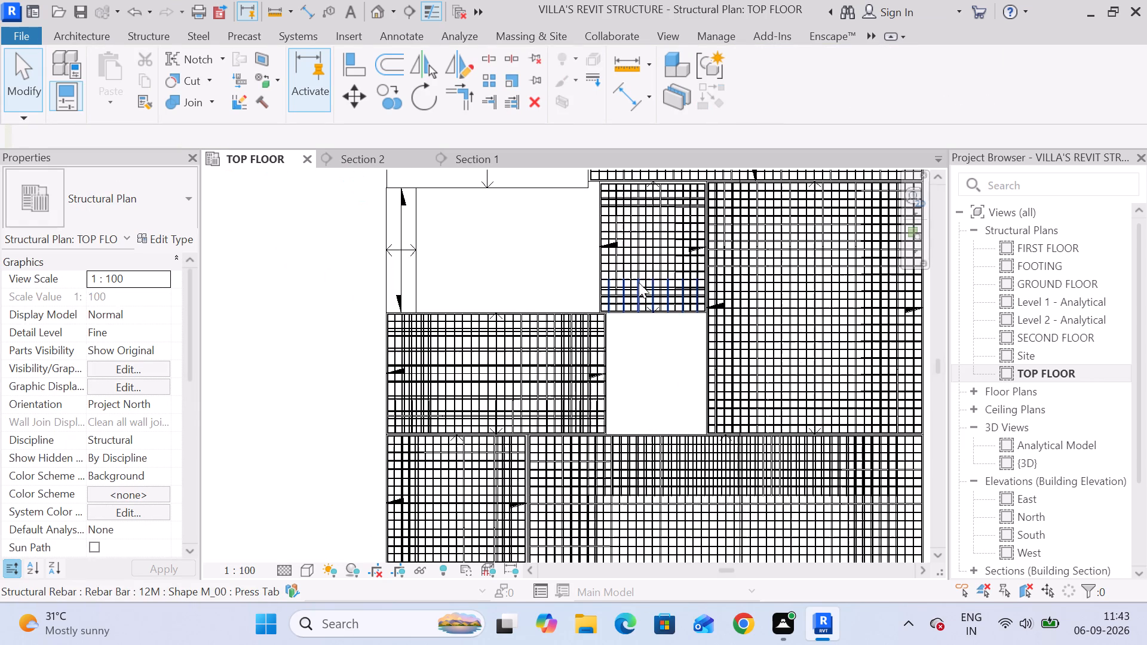
scroll(664, 309, down, 9)
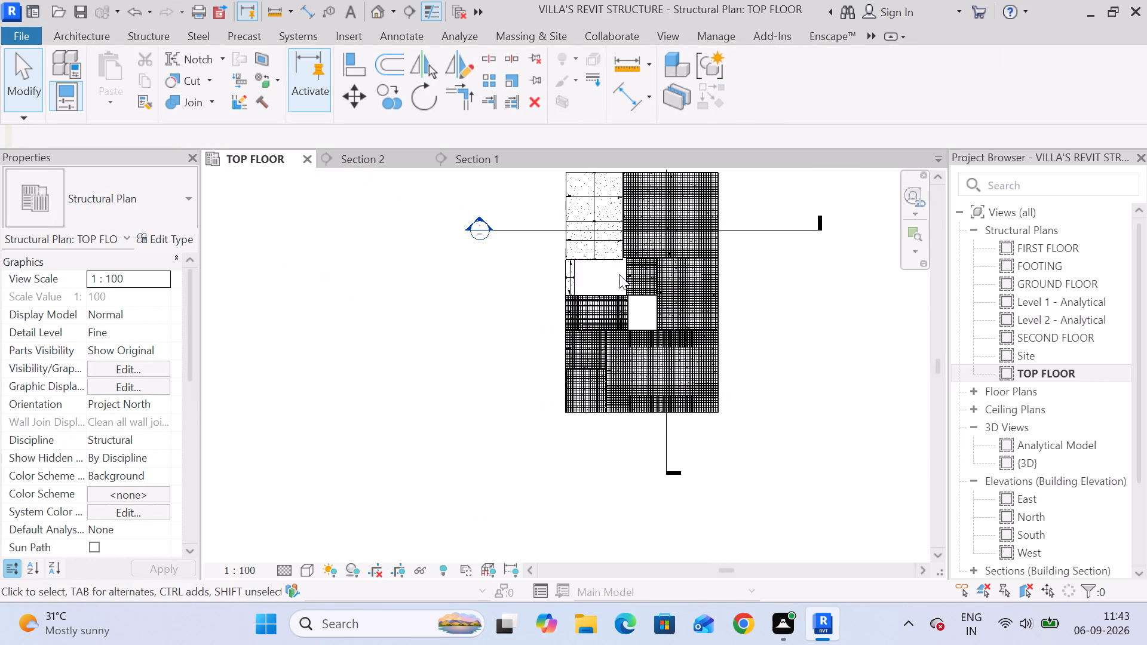
scroll(611, 273, up, 4)
click(582, 216)
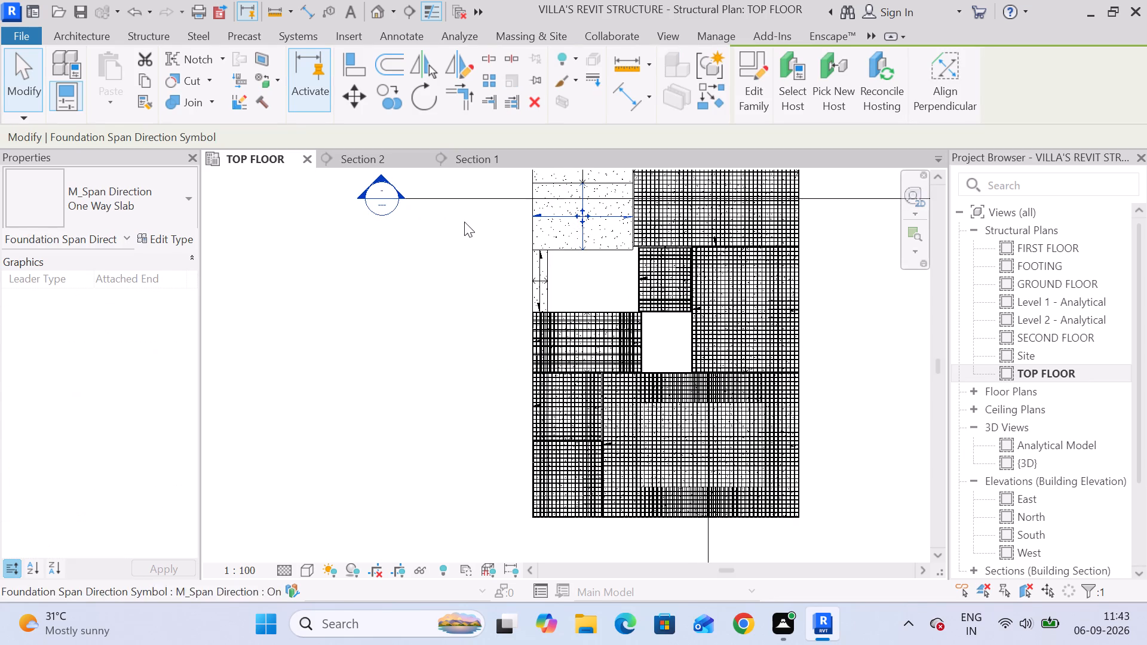
Change the span direction symbols of the lower and upper plain slabs to the Two Way Slab type.
click(149, 222)
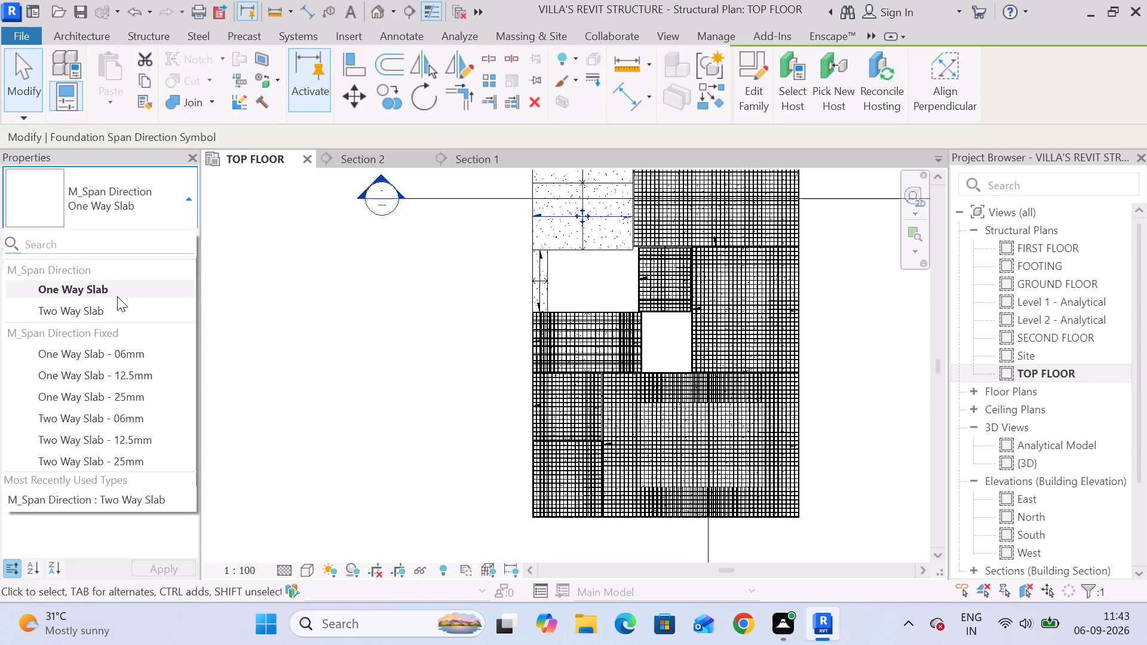
click(117, 309)
middle_drag(525, 306, 502, 428)
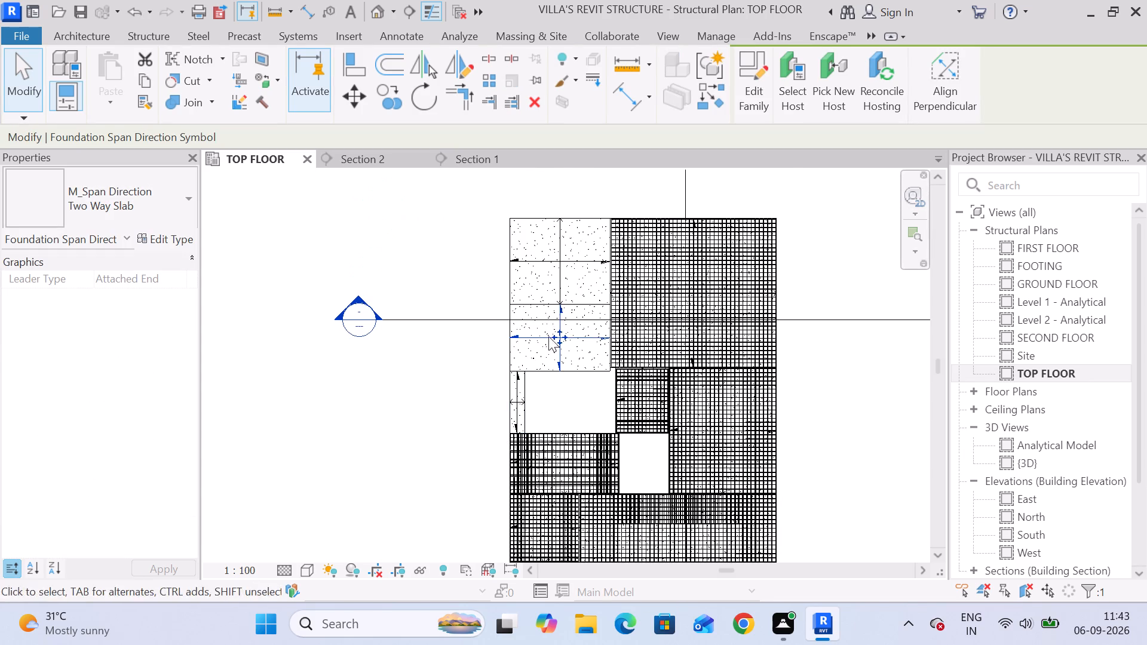
click(554, 261)
click(155, 213)
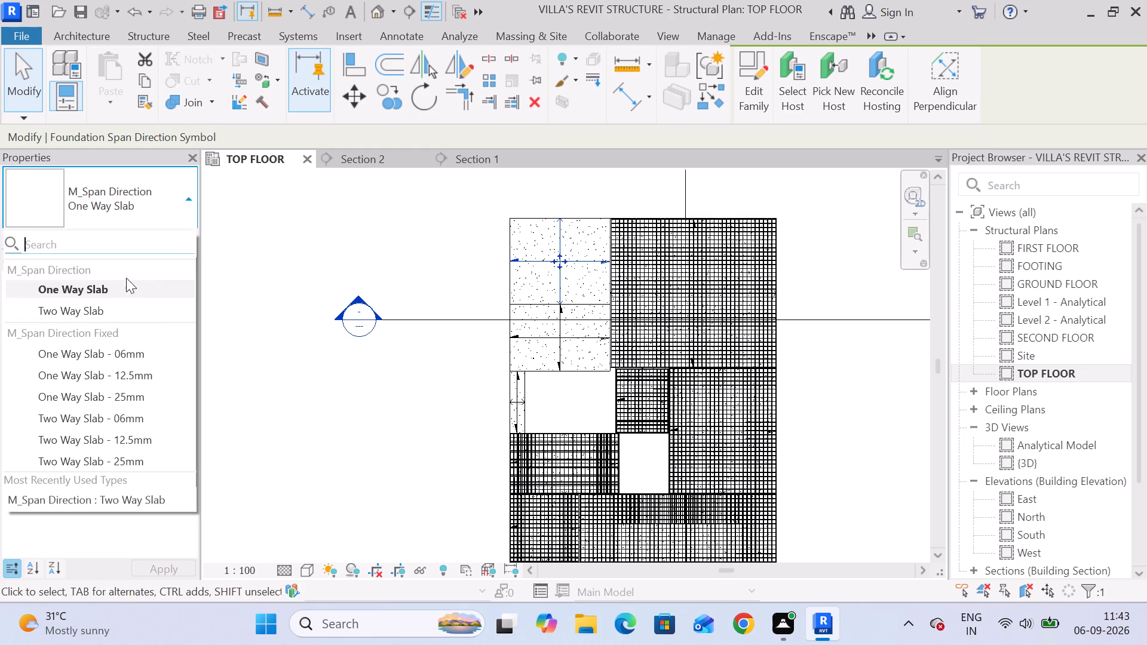
click(114, 303)
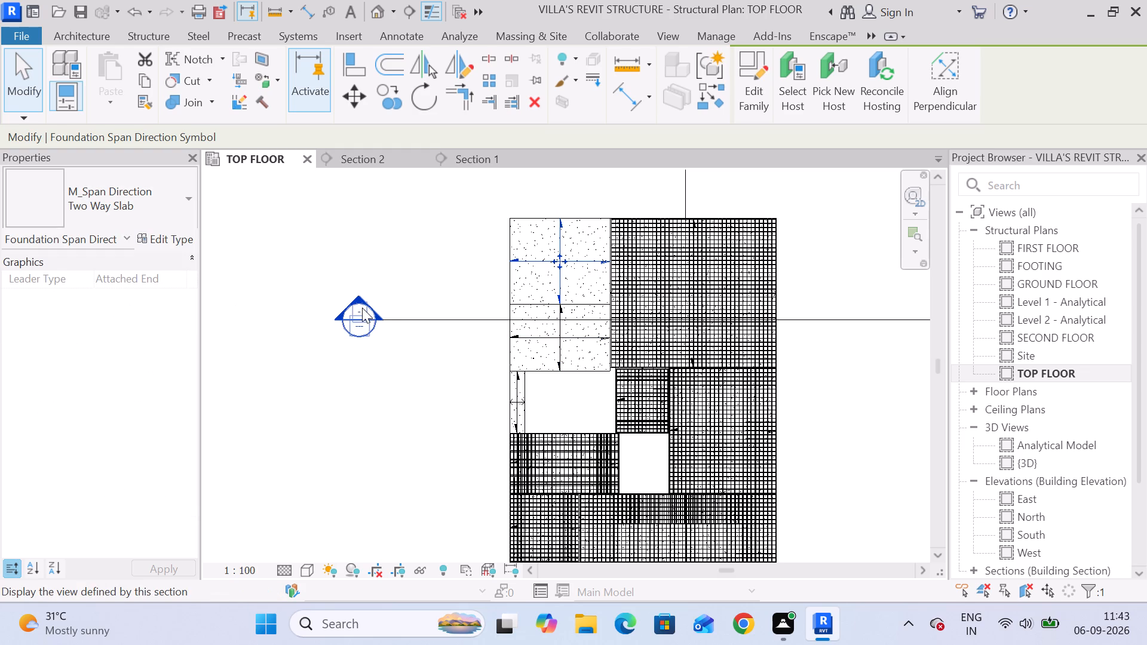
click(437, 352)
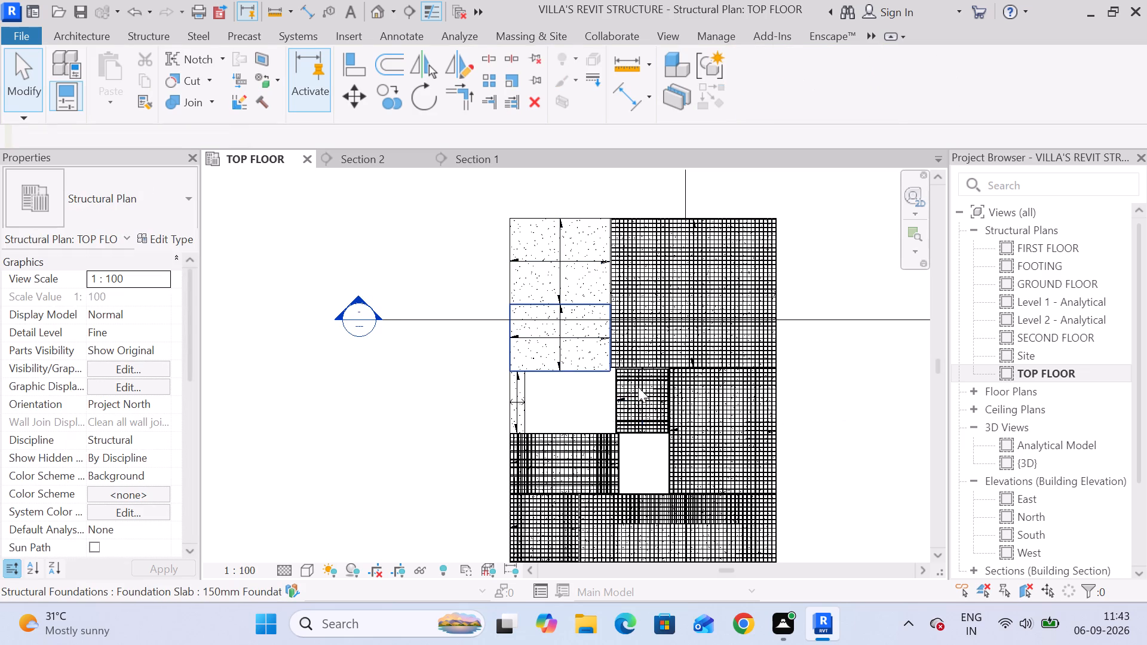
Filter the bottom-left corner slab's selection to Structural Rebar and propagate it, aligned by host, to both plain slabs.
middle_drag(749, 436, 720, 353)
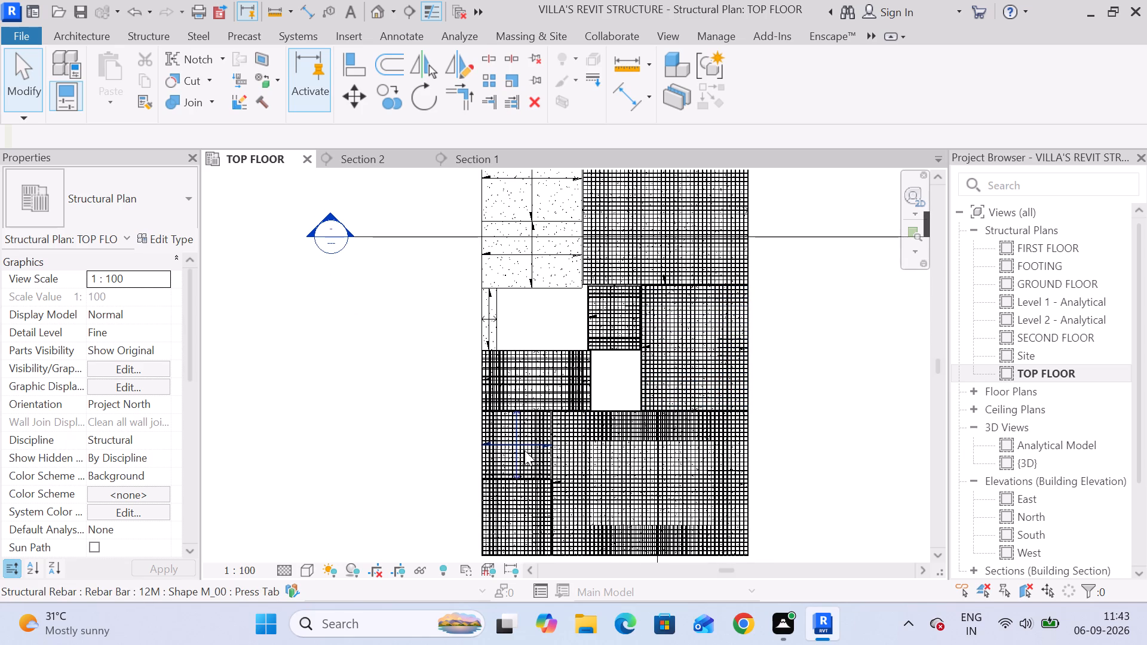
scroll(525, 454, up, 2)
middle_drag(608, 477, 622, 318)
drag(454, 312, 551, 437)
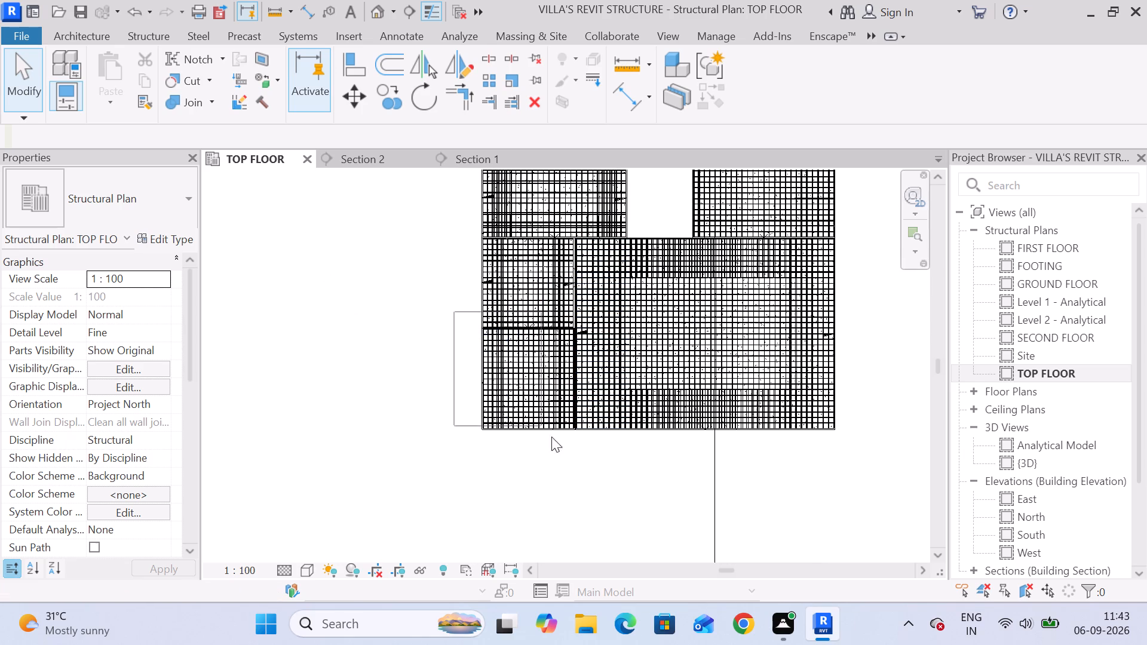
drag(551, 437, 592, 459)
click(747, 64)
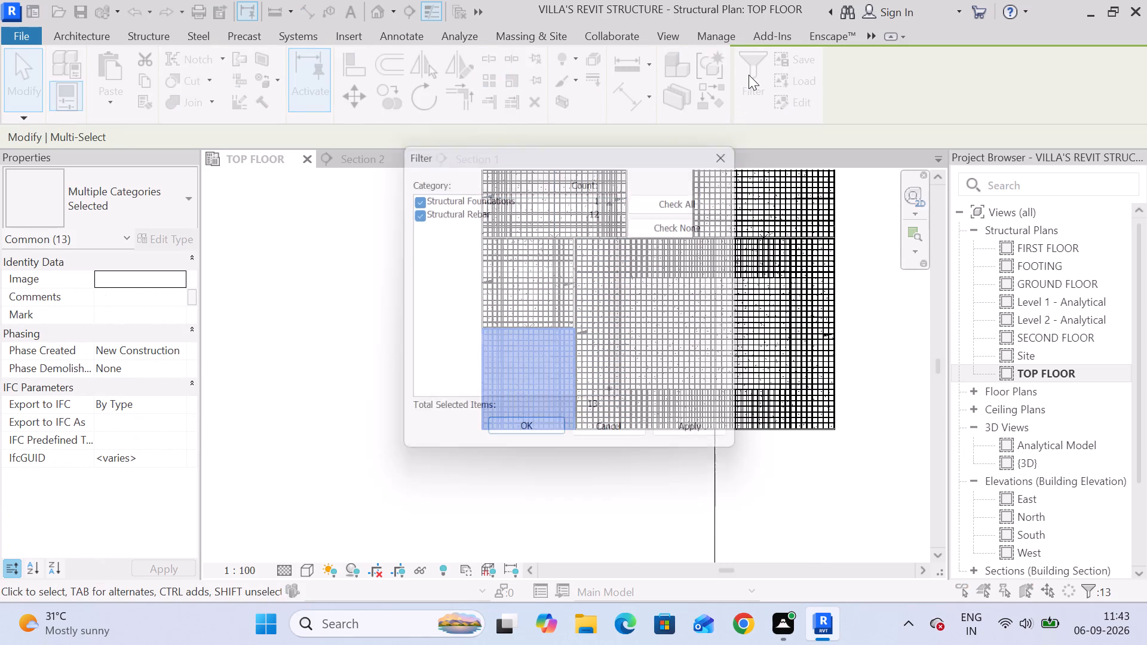
click(659, 222)
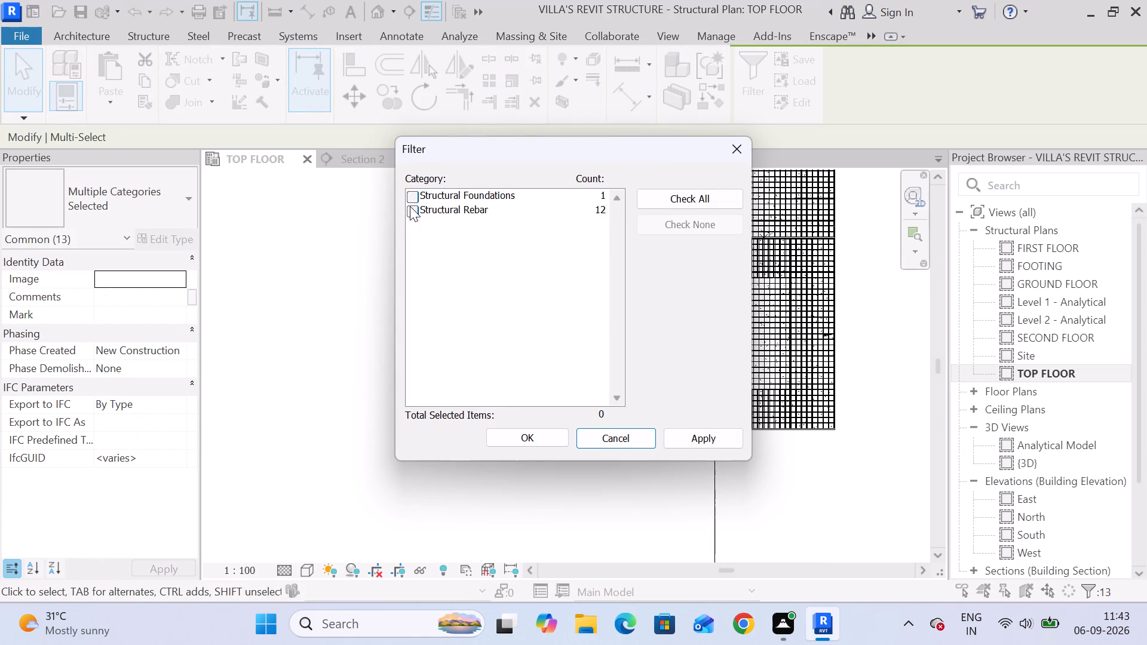
click(404, 207)
click(415, 213)
click(545, 426)
click(548, 434)
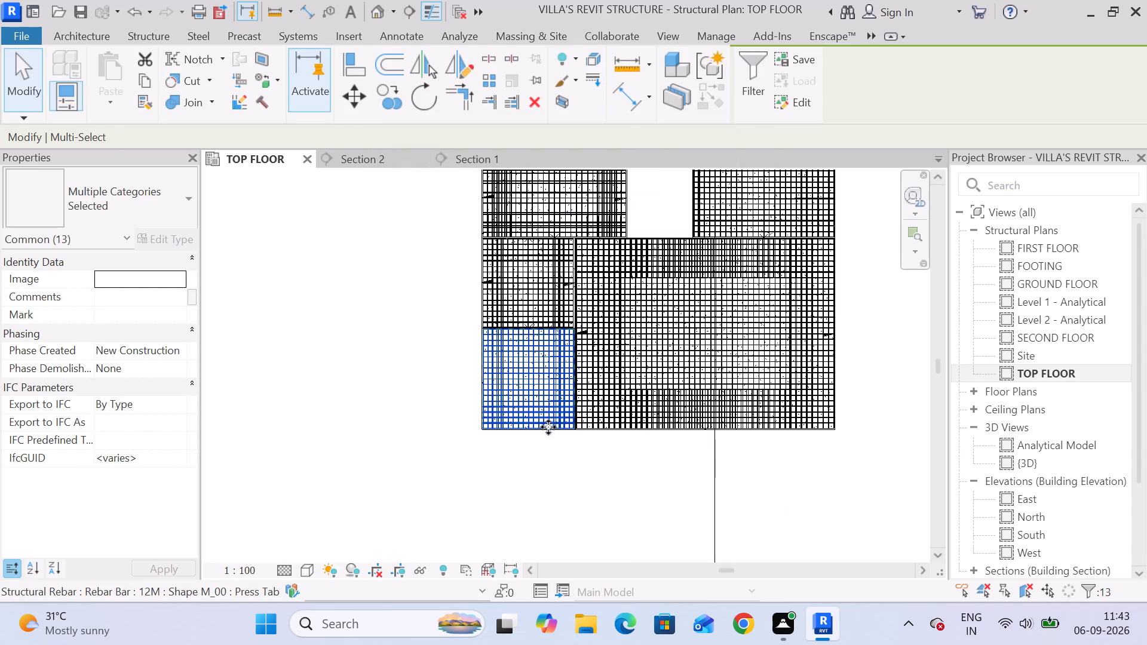
click(710, 106)
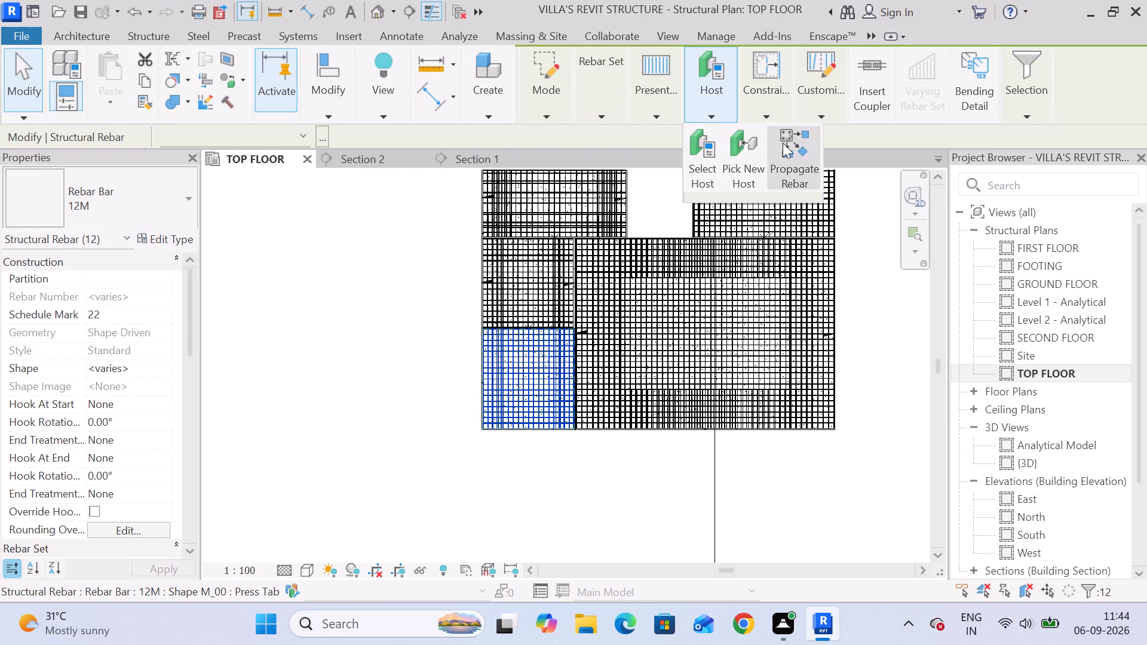
click(803, 146)
click(759, 92)
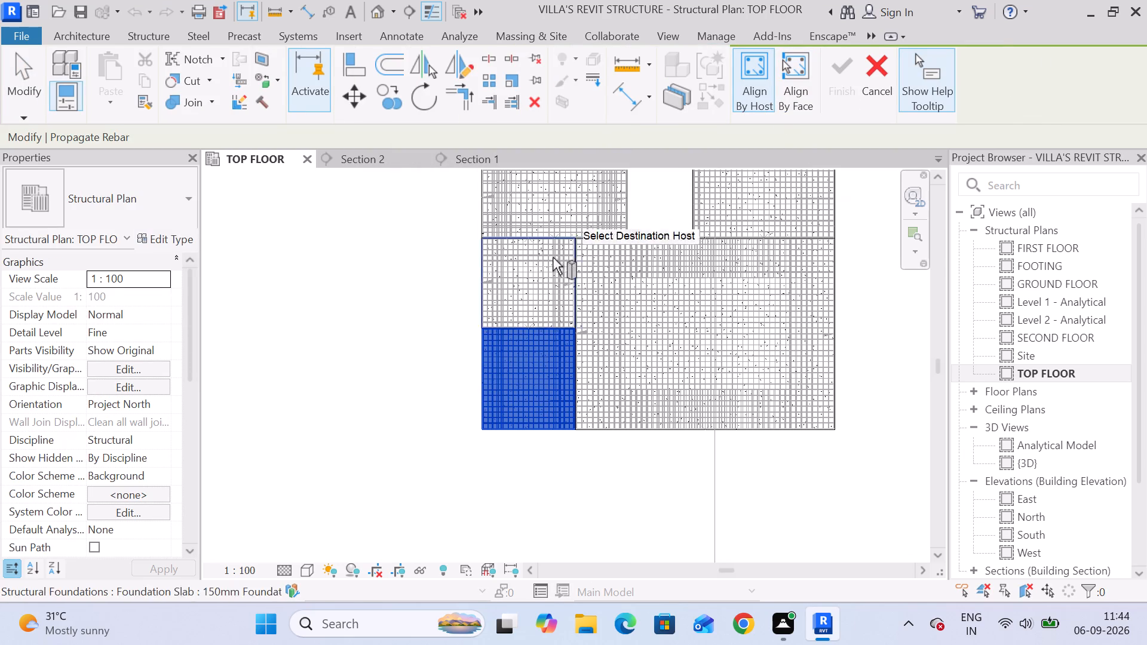
scroll(577, 214, down, 4)
middle_drag(593, 219, 600, 515)
scroll(594, 496, down, 1)
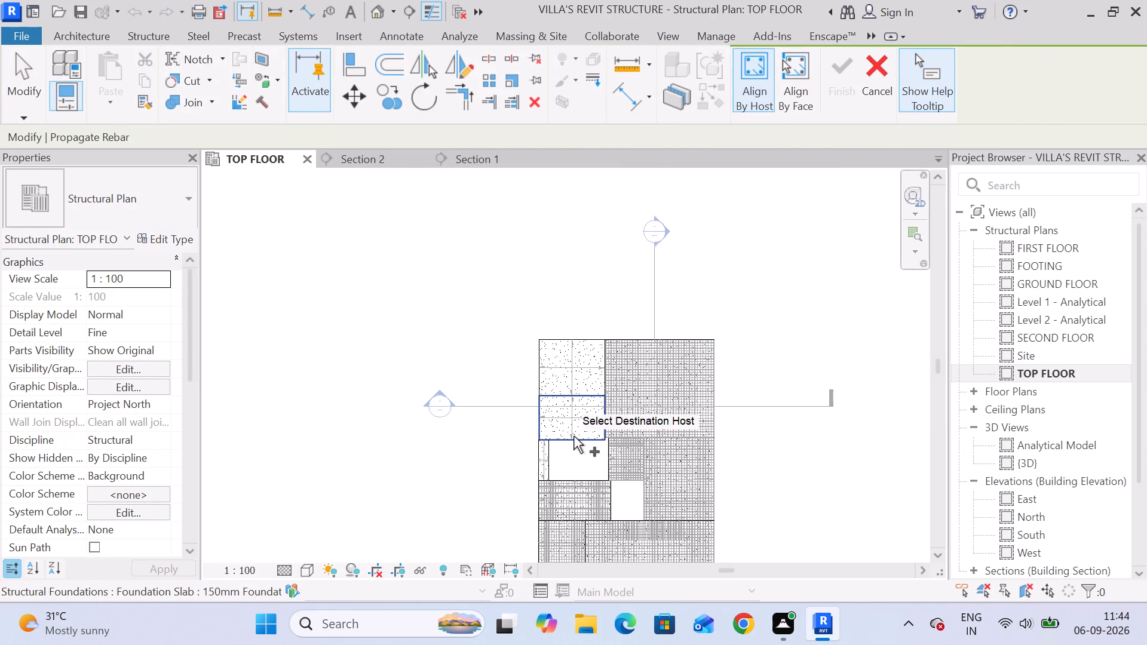
click(573, 436)
click(589, 341)
middle_drag(621, 417, 606, 281)
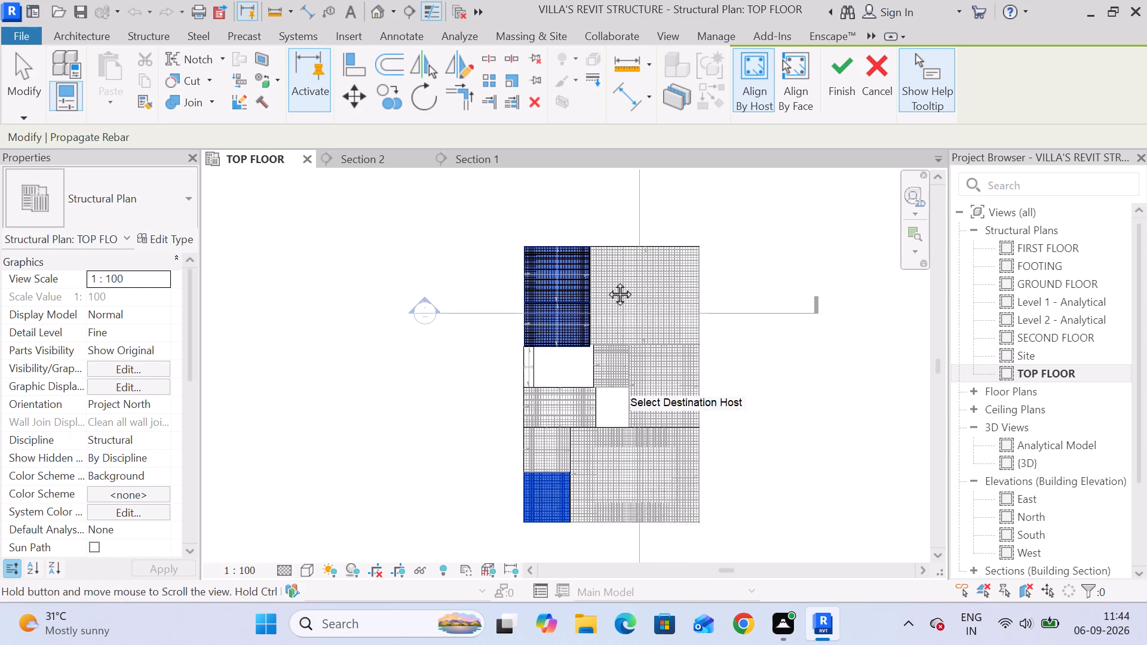
middle_drag(606, 281, 606, 264)
click(836, 72)
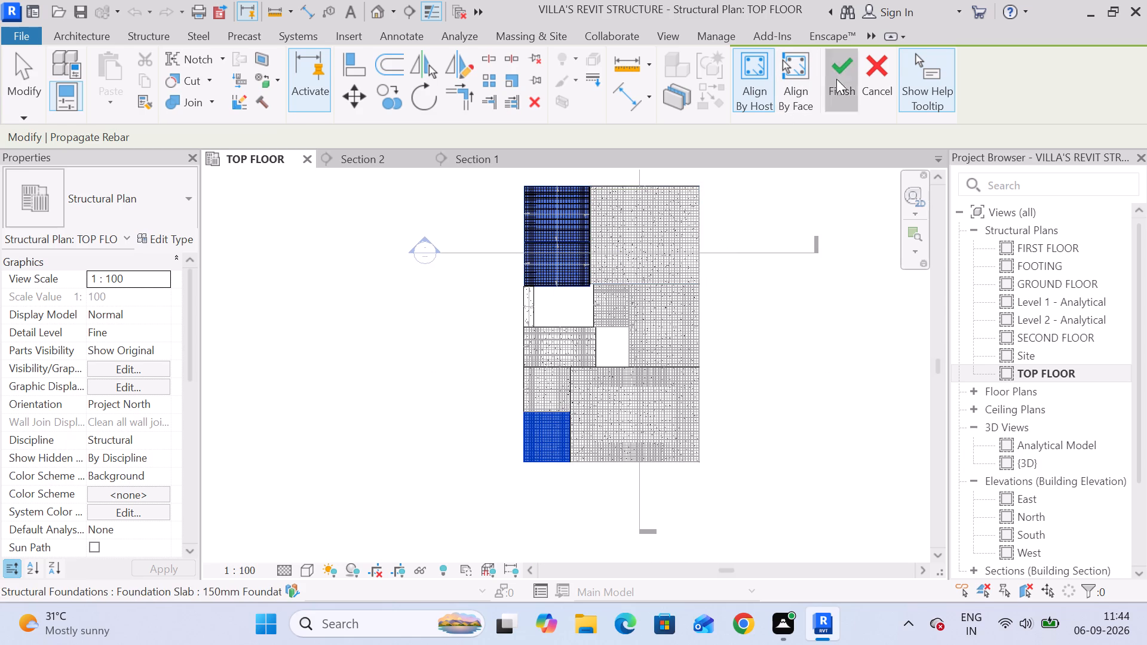
Start an Area reinforcement sketch hosted on the narrow slab, with straight rebar lines for the boundary.
scroll(547, 256, up, 6)
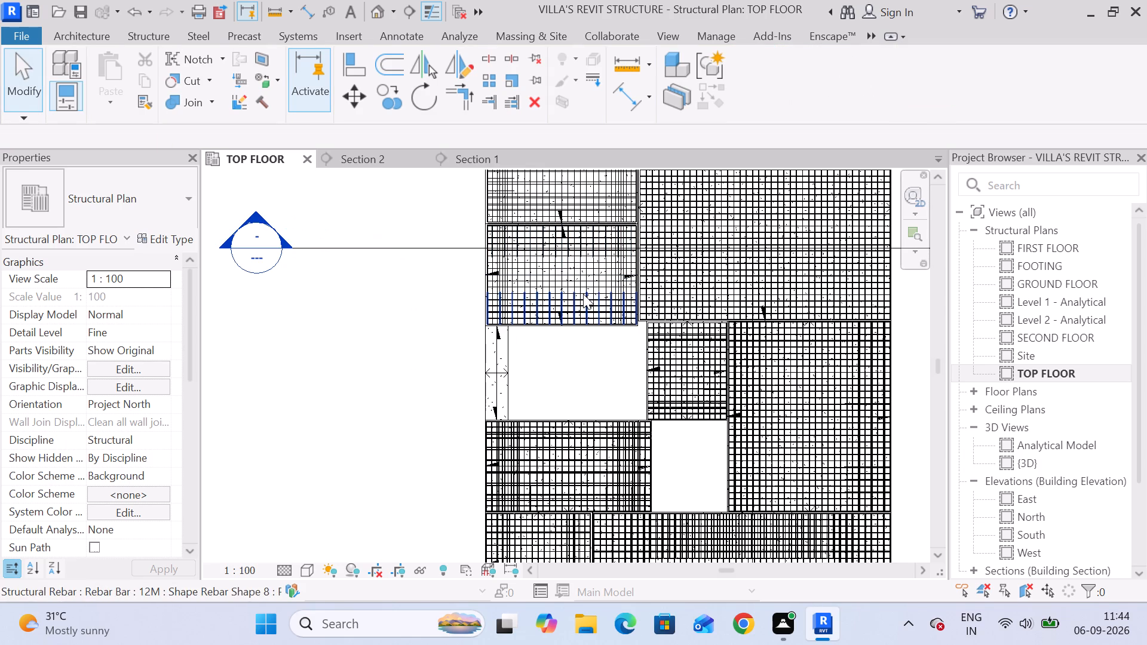
middle_drag(539, 386, 519, 337)
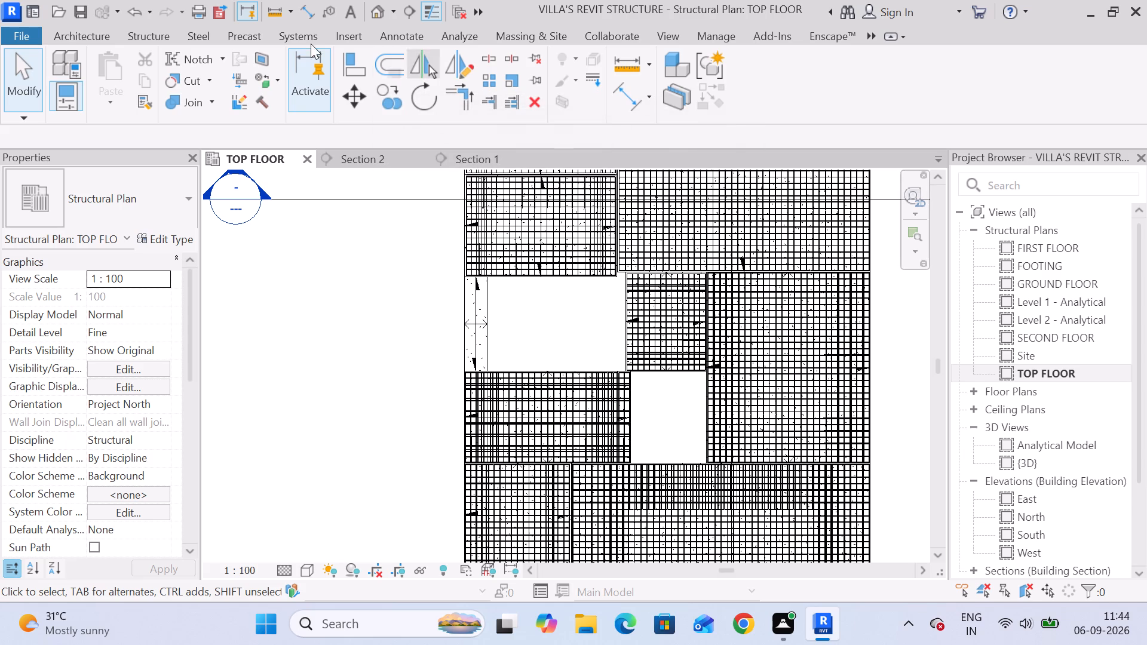
click(133, 41)
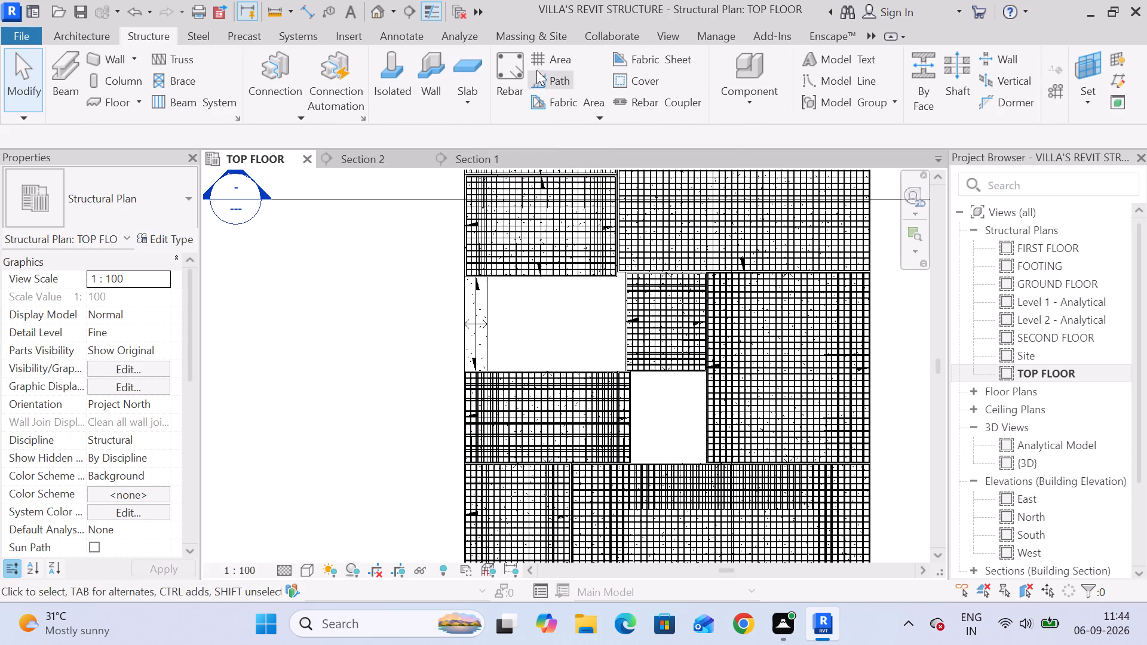
click(557, 58)
scroll(470, 295, up, 8)
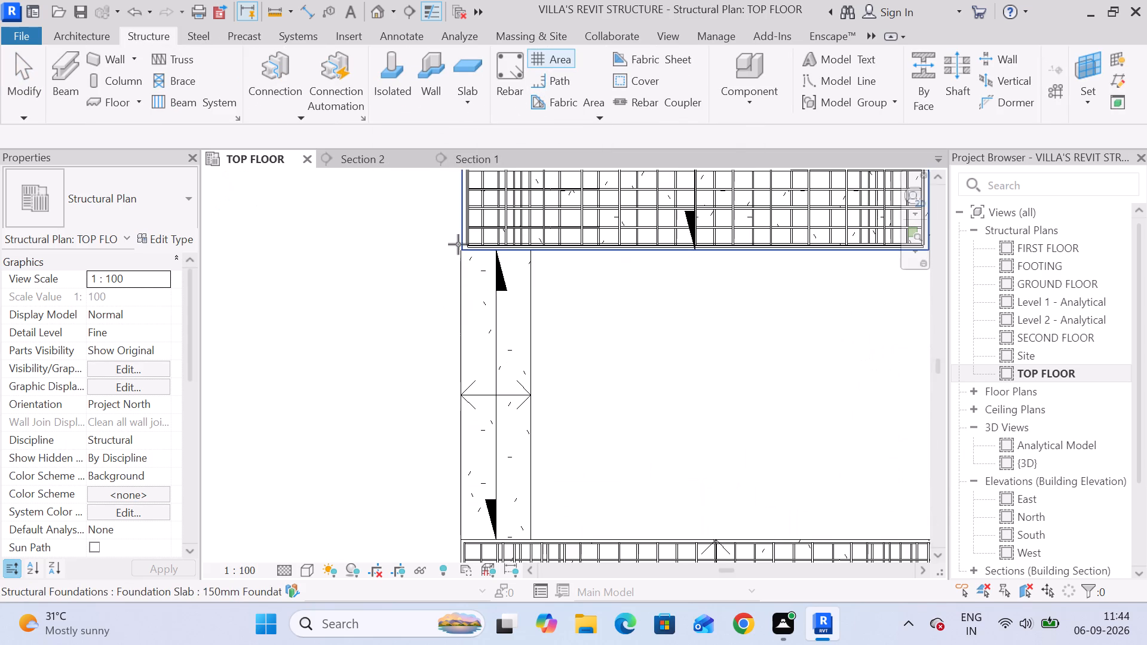
click(528, 358)
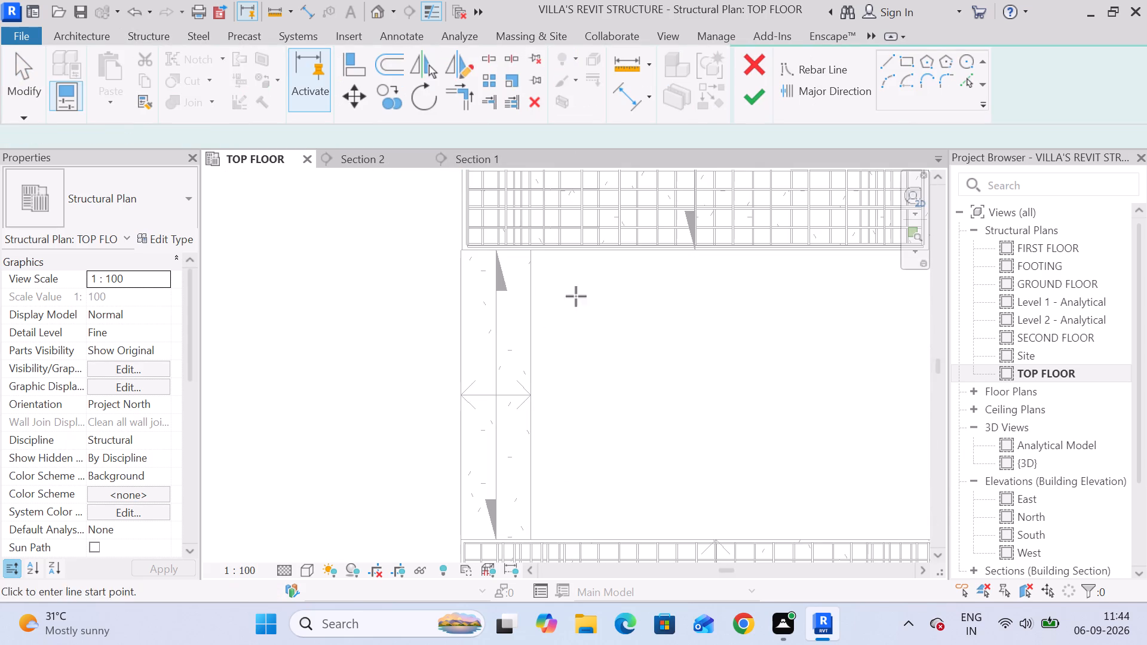
click(892, 57)
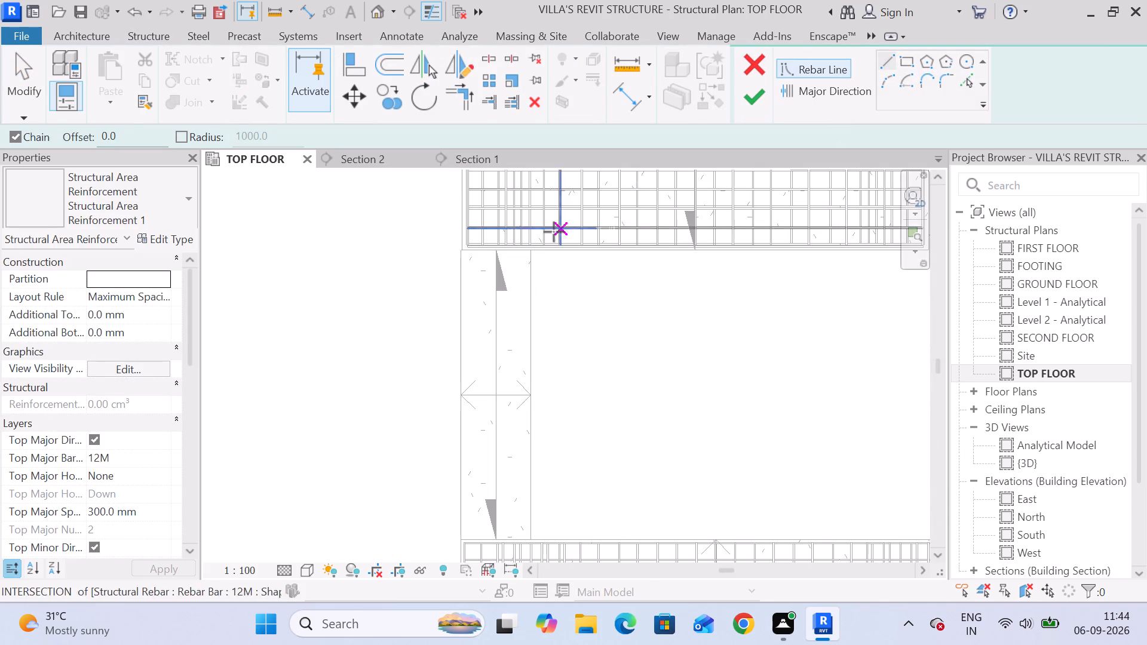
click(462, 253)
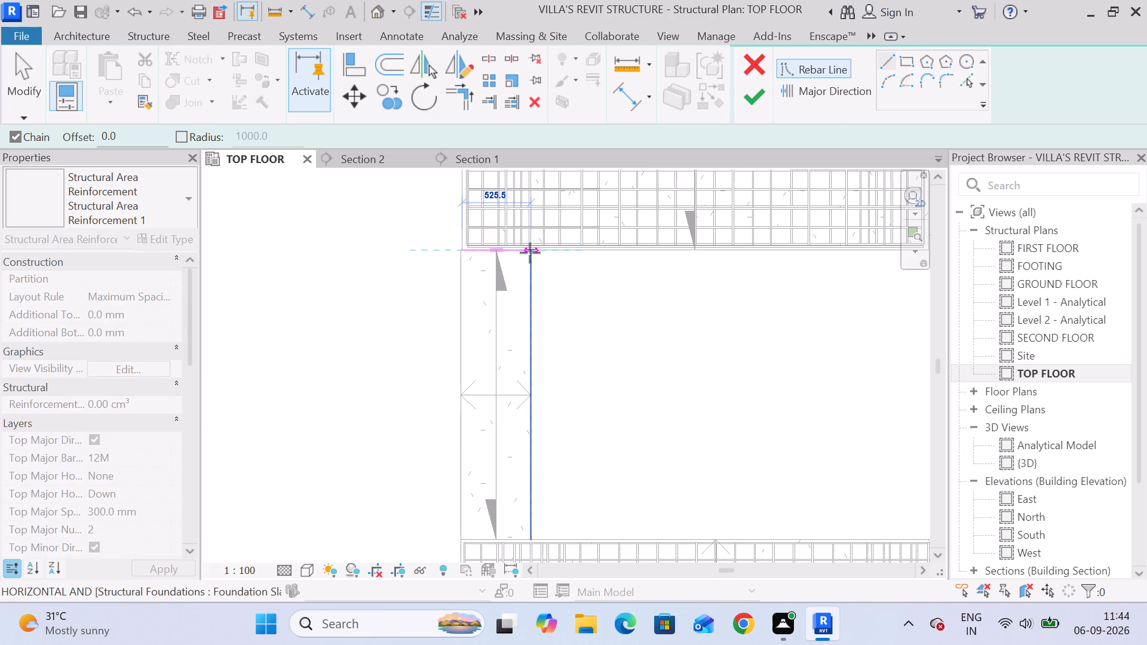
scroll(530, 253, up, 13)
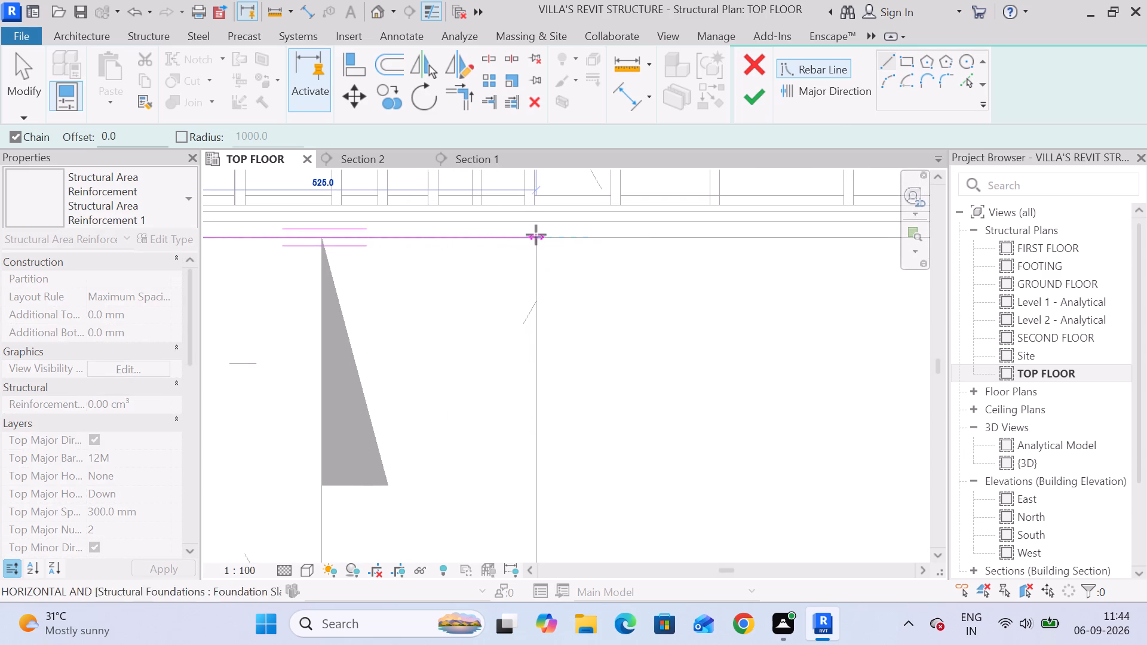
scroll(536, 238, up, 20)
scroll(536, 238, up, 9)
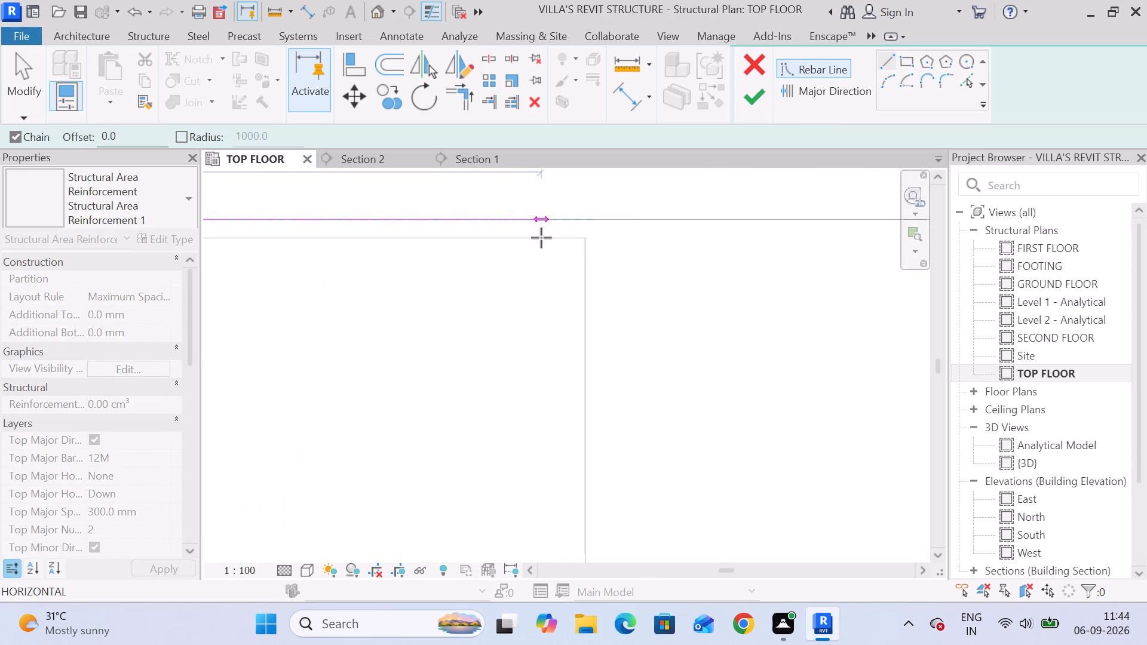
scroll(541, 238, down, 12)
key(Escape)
Draw the area reinforcement's boundary line along the narrow slab's top edge, from its top-left corner to its top-right corner.
middle_drag(532, 296, 661, 303)
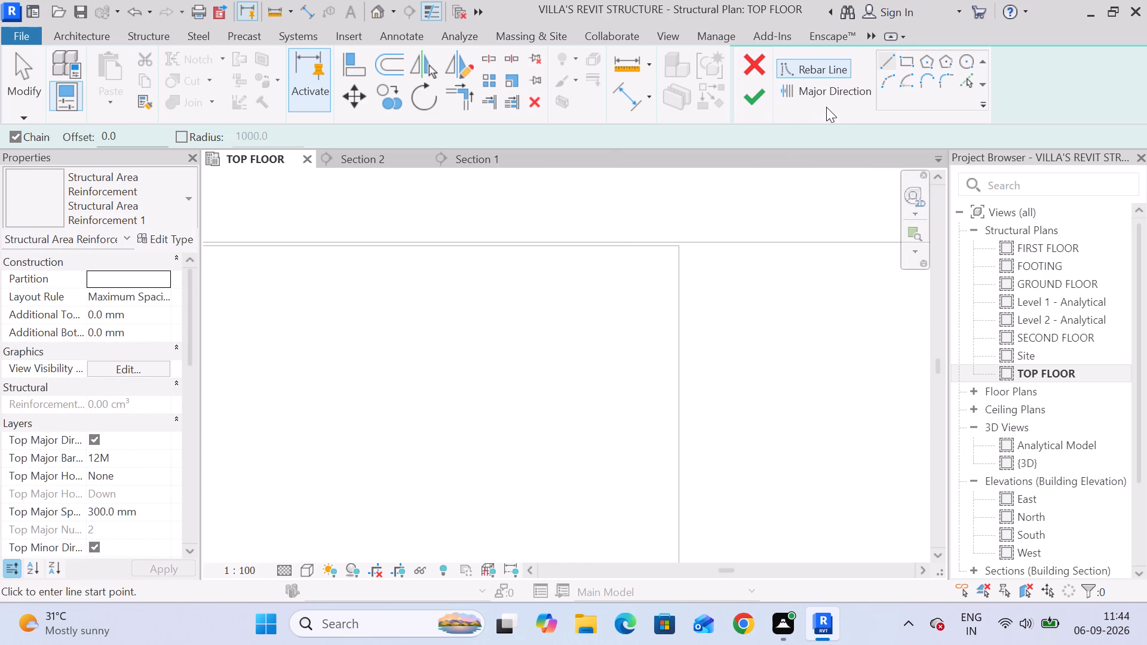
click(895, 58)
middle_drag(289, 300, 606, 290)
middle_drag(373, 273, 839, 279)
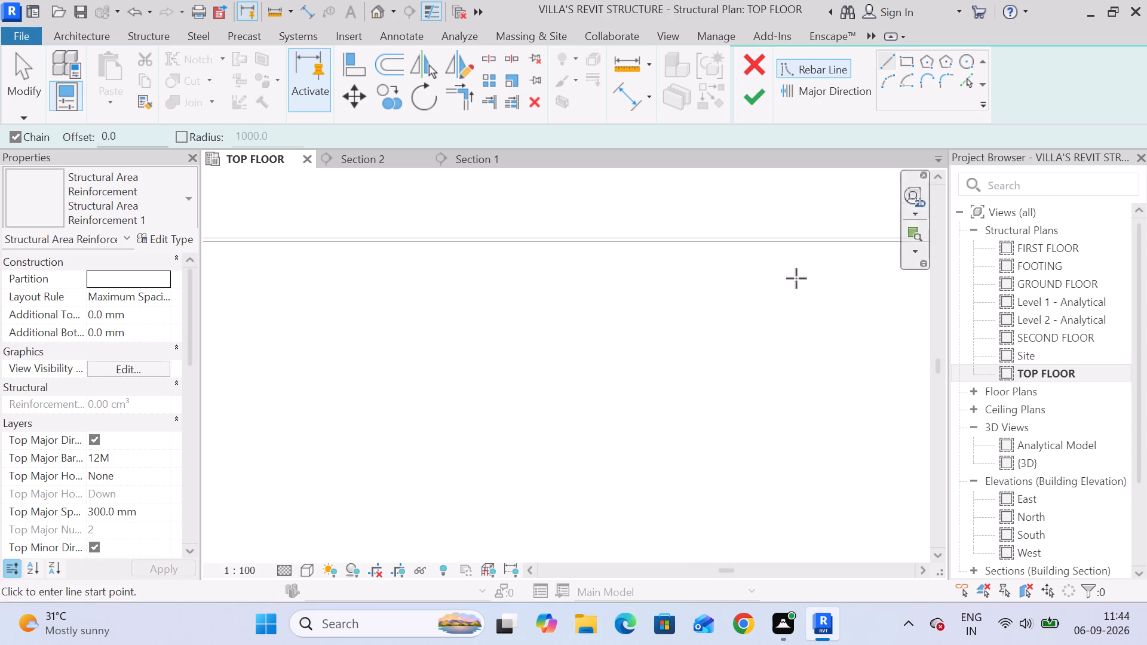
scroll(317, 281, down, 6)
middle_drag(281, 282, 652, 297)
middle_drag(298, 300, 740, 301)
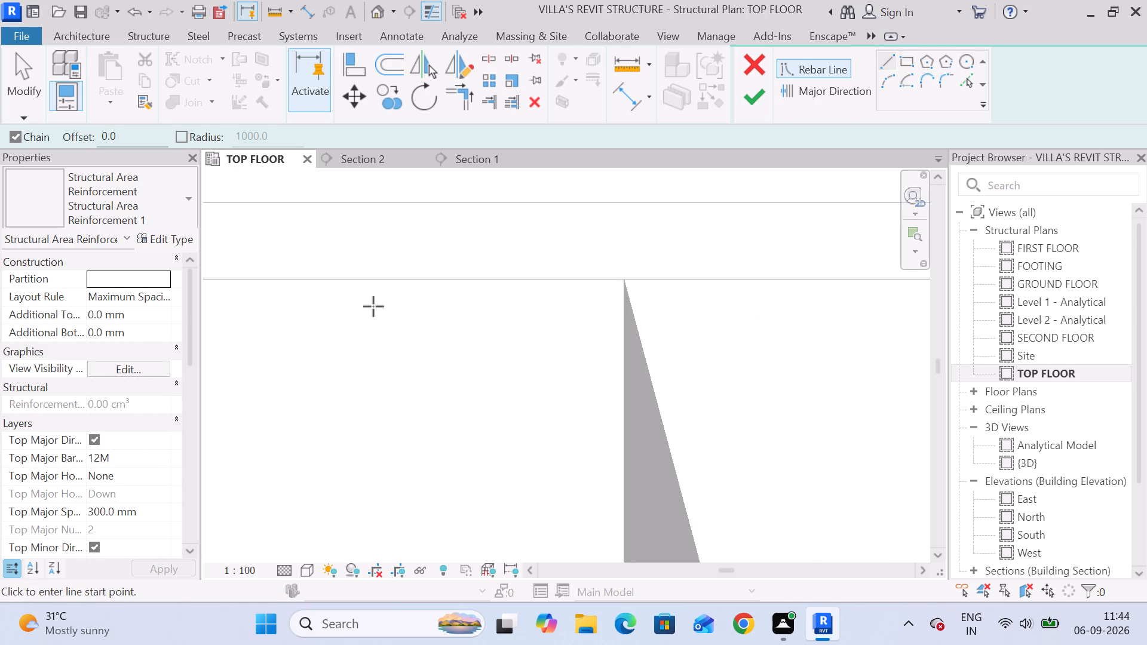
middle_drag(382, 310, 700, 315)
scroll(507, 372, down, 5)
scroll(282, 355, up, 2)
middle_drag(244, 338, 505, 346)
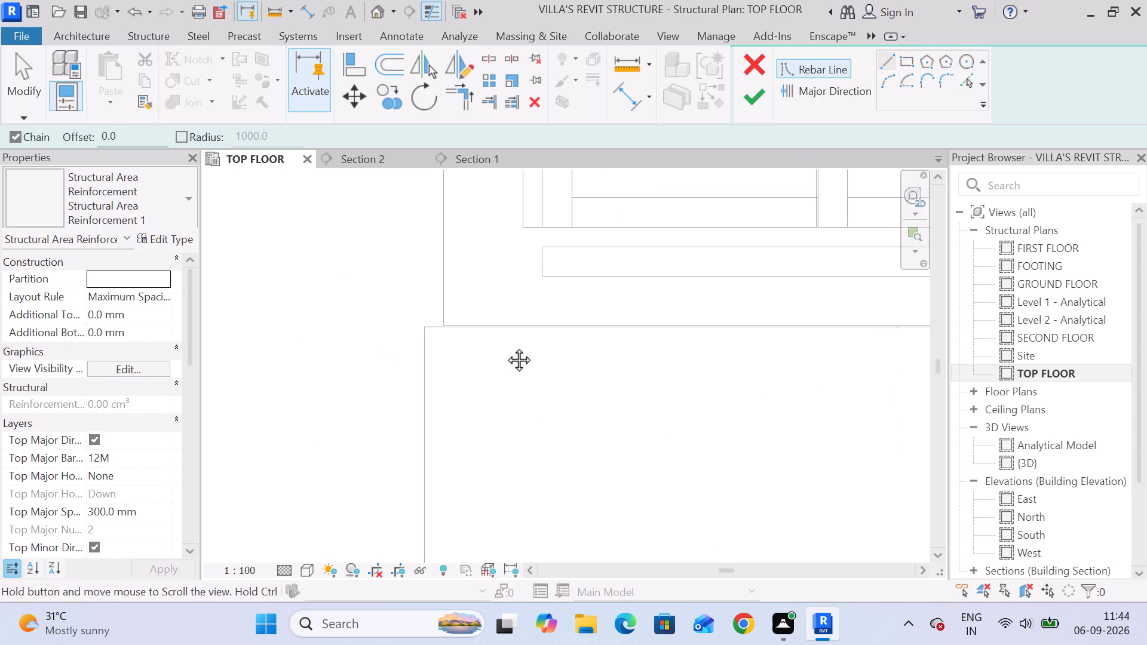
middle_drag(505, 346, 519, 352)
scroll(471, 344, up, 10)
click(499, 325)
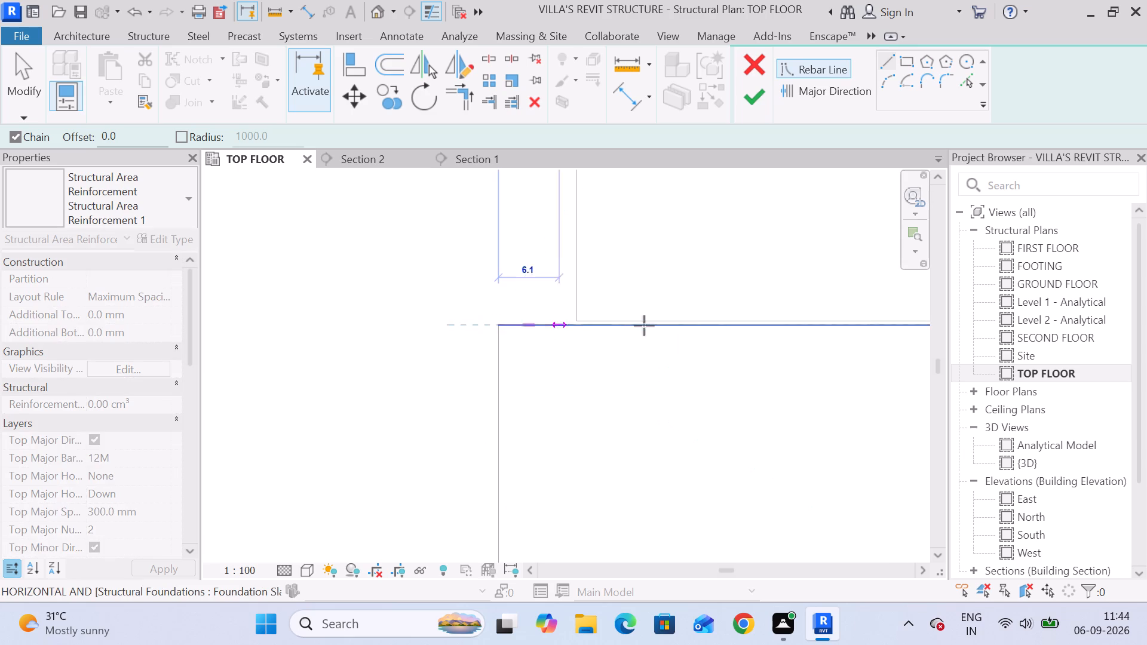
scroll(718, 331, down, 12)
scroll(793, 371, down, 8)
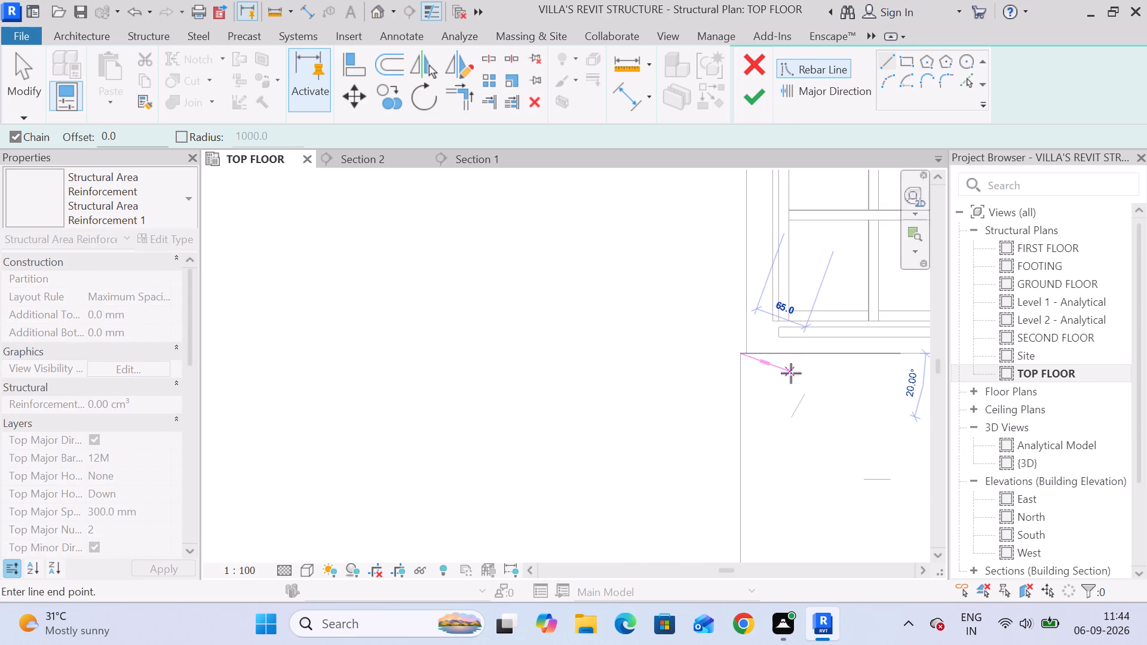
scroll(791, 373, down, 13)
middle_drag(835, 387, 552, 385)
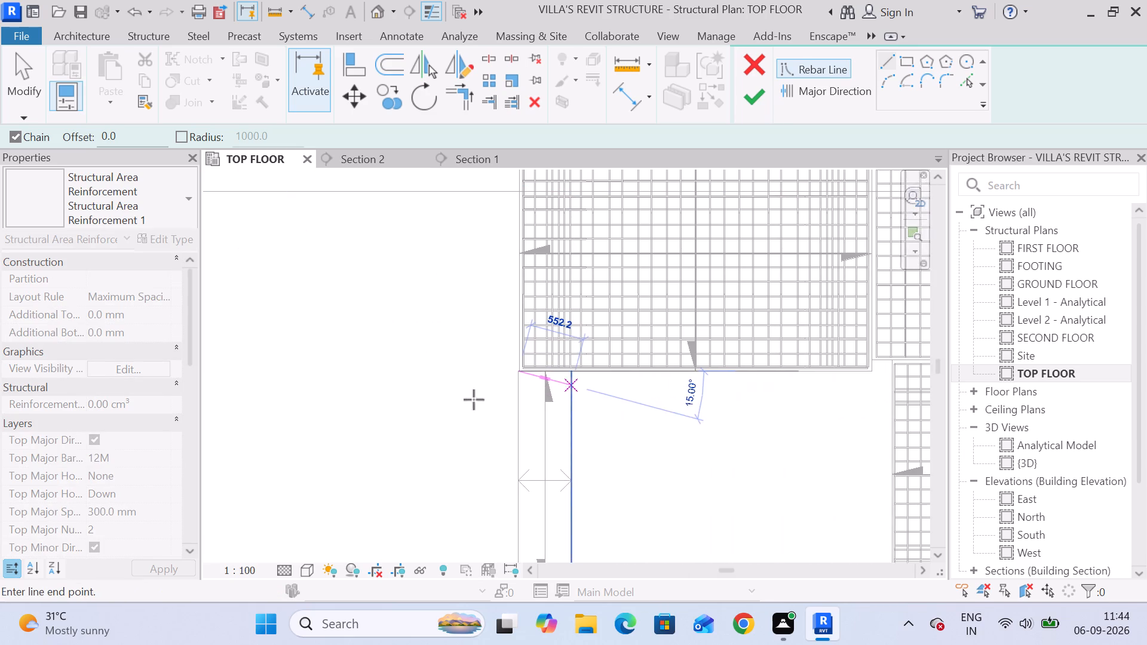
middle_drag(765, 391, 467, 349)
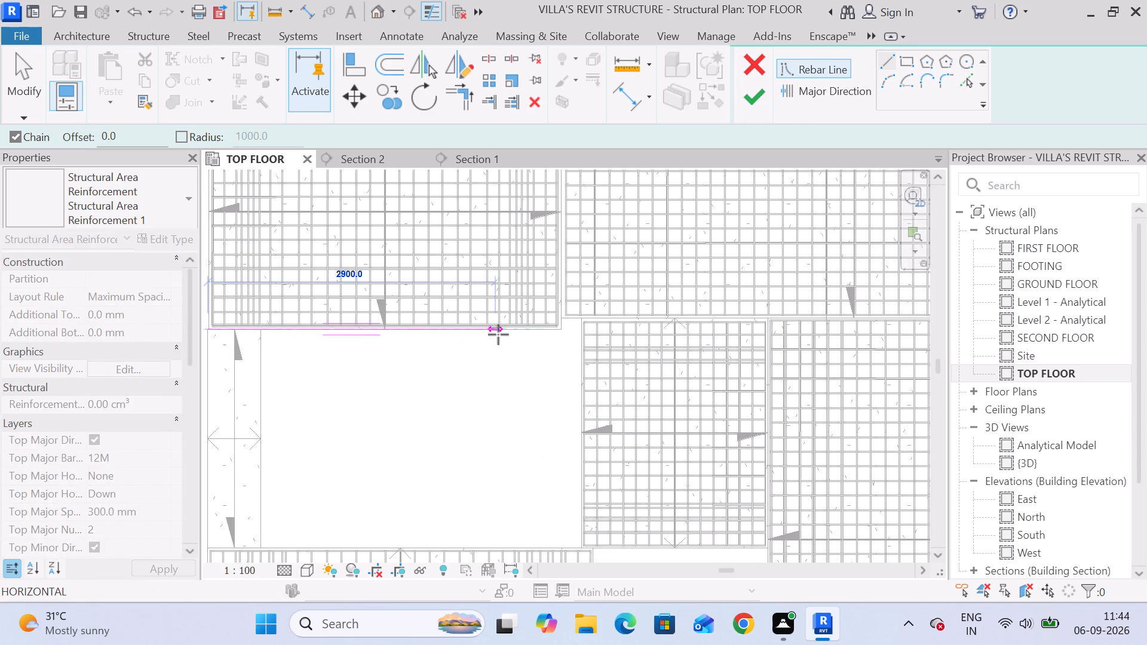
scroll(250, 340, up, 11)
middle_drag(277, 331, 611, 353)
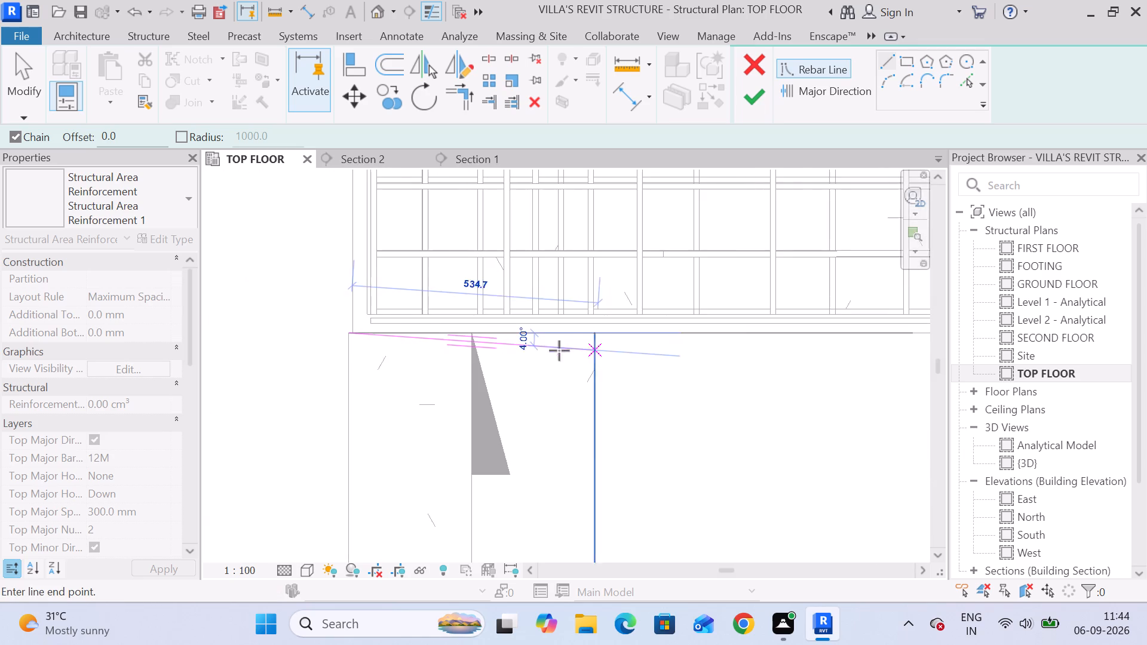
scroll(556, 349, up, 4)
scroll(621, 321, up, 10)
scroll(638, 337, up, 11)
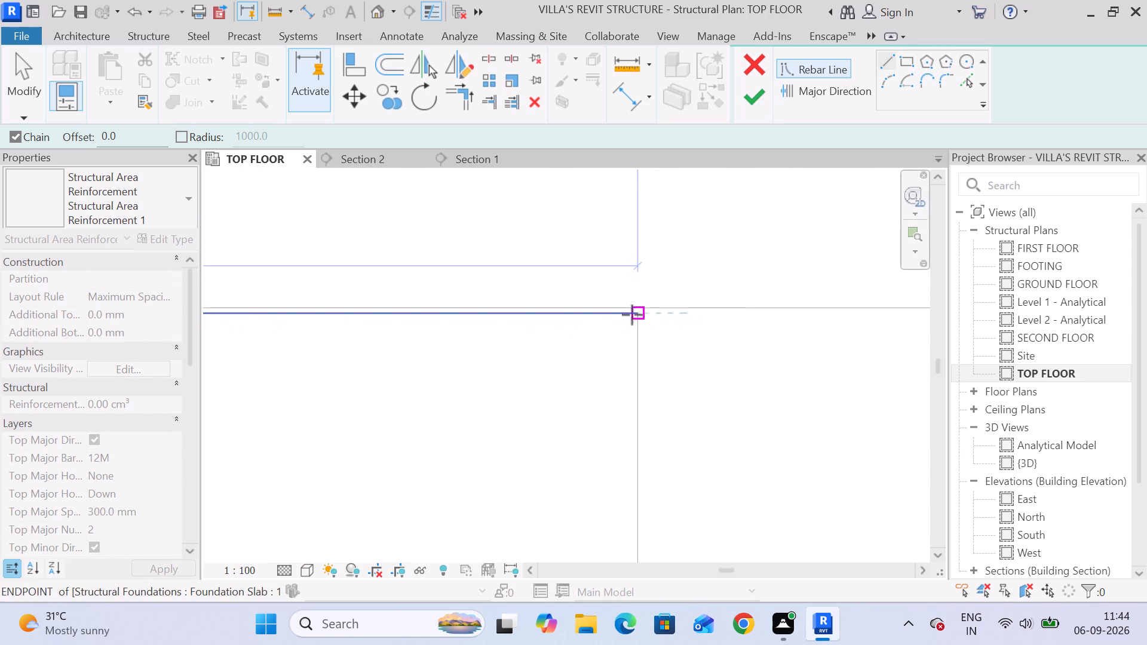
scroll(632, 315, up, 4)
click(645, 314)
scroll(651, 465, down, 6)
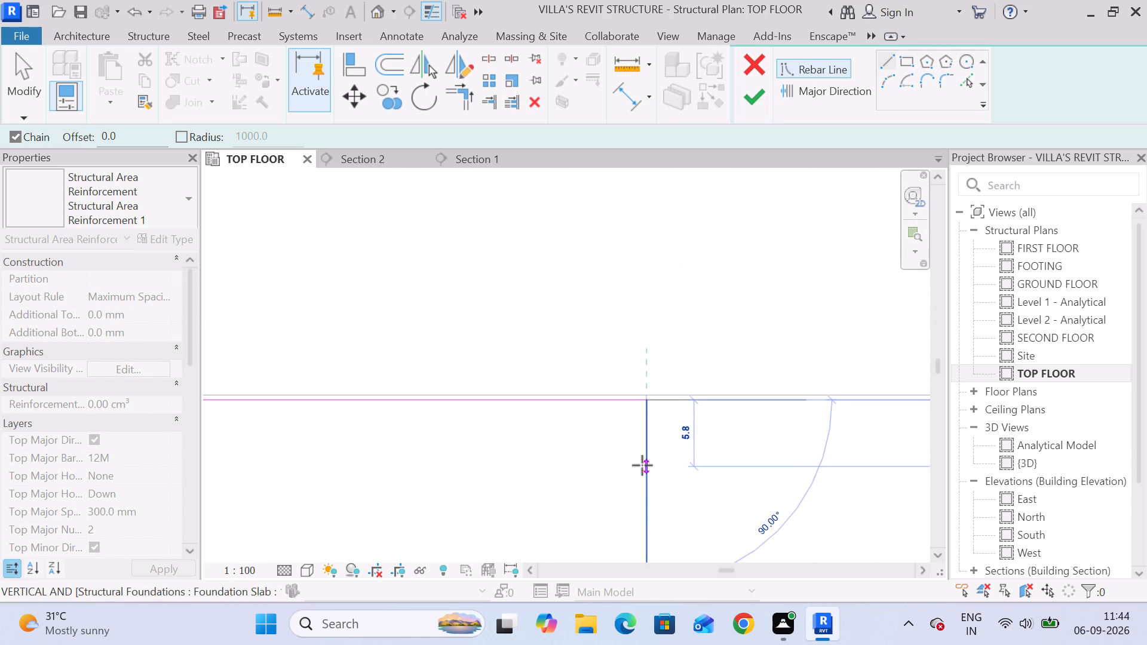
Draw the area reinforcement's boundary line down the narrow slab's right edge, from its top-right corner to its bottom-right corner.
scroll(660, 465, down, 3)
middle_drag(660, 469, 657, 244)
scroll(654, 501, down, 4)
middle_drag(650, 535, 657, 517)
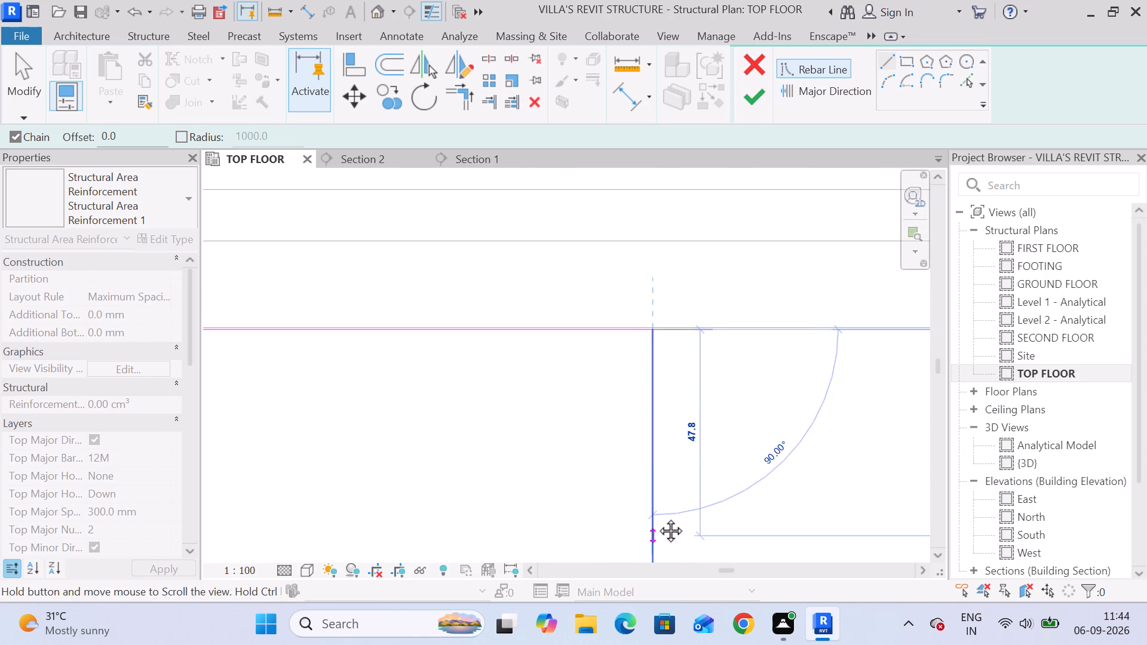
middle_drag(657, 517, 649, 310)
middle_drag(662, 509, 655, 290)
scroll(656, 499, down, 6)
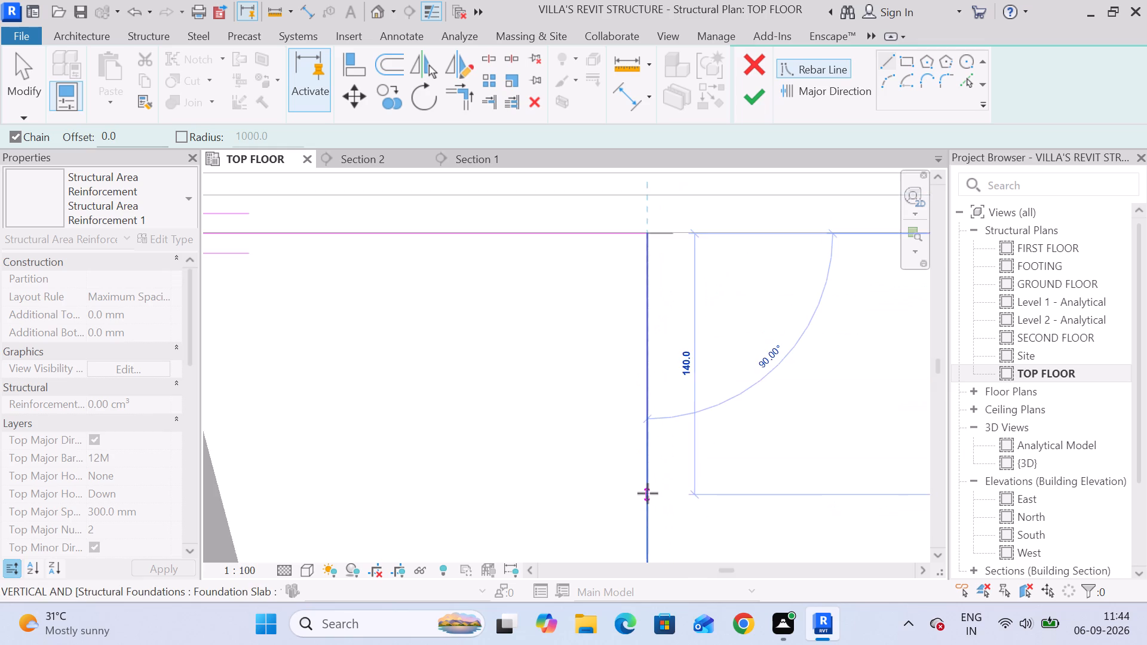
scroll(648, 493, down, 16)
middle_drag(653, 524, 651, 276)
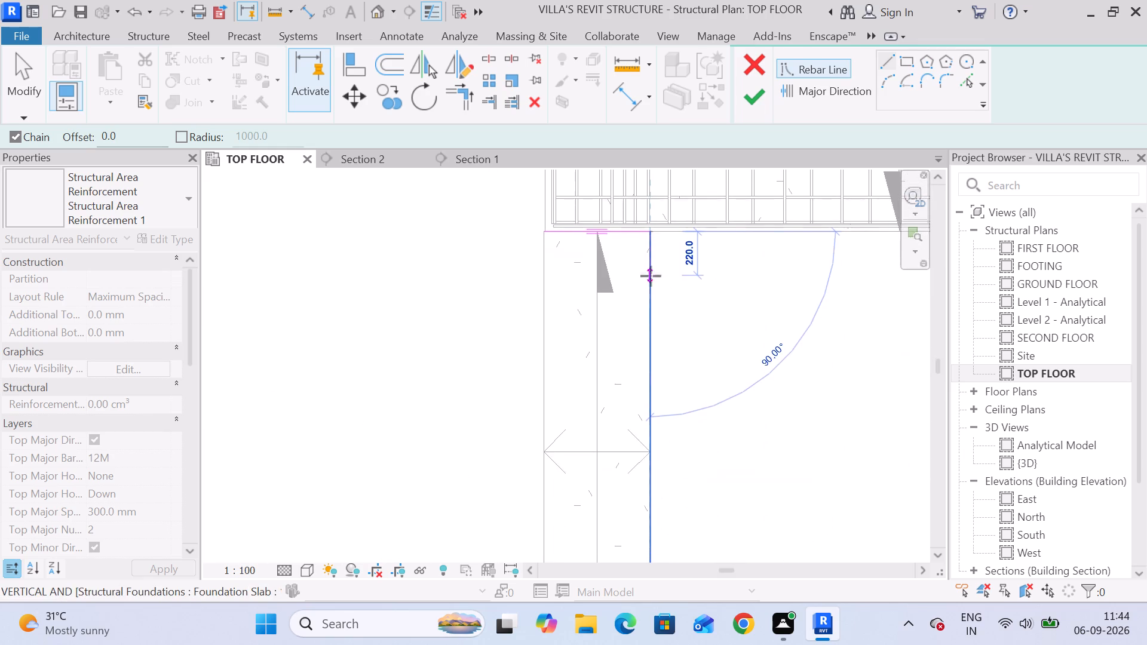
scroll(651, 457, down, 1)
middle_drag(651, 474, 645, 240)
scroll(635, 389, up, 10)
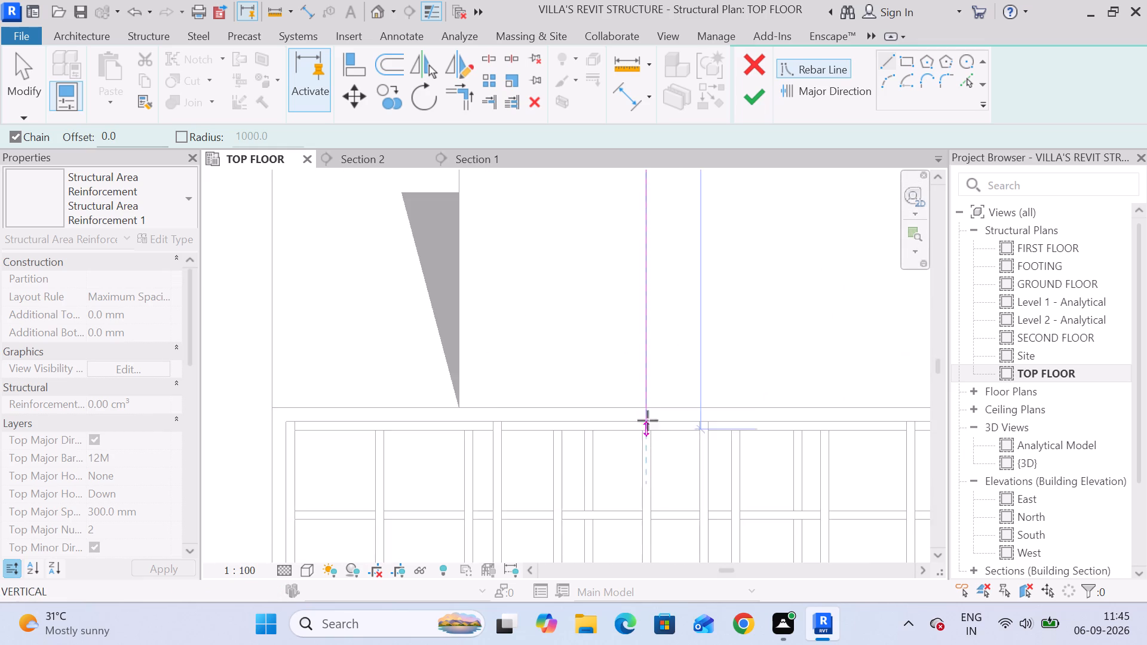
scroll(643, 413, up, 18)
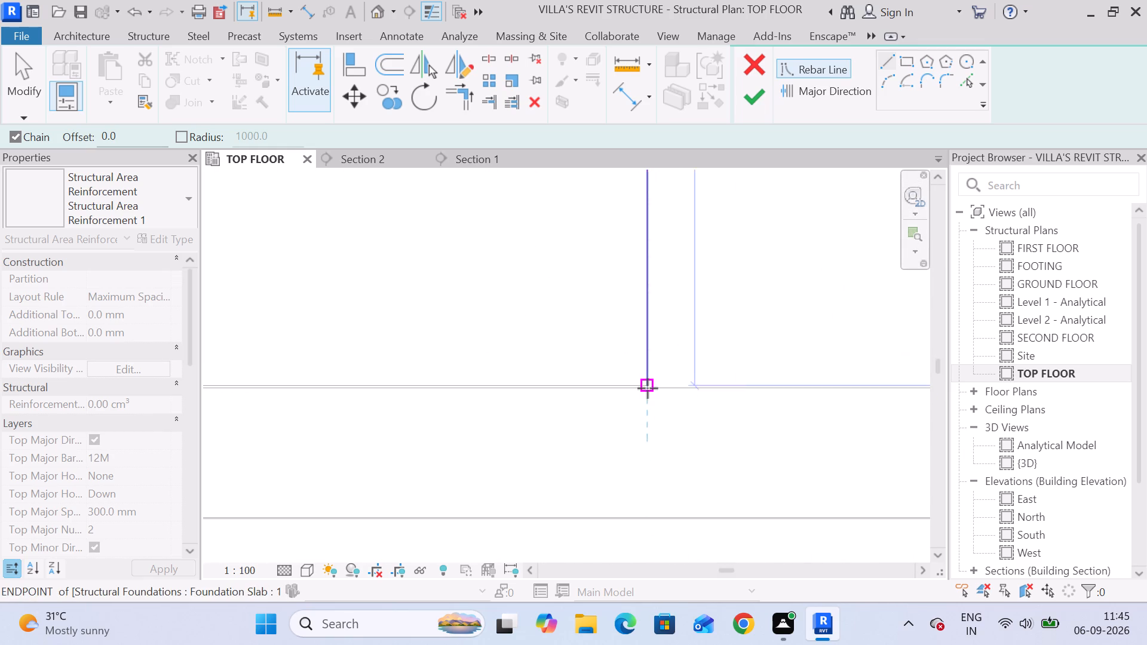
scroll(648, 388, up, 8)
click(651, 380)
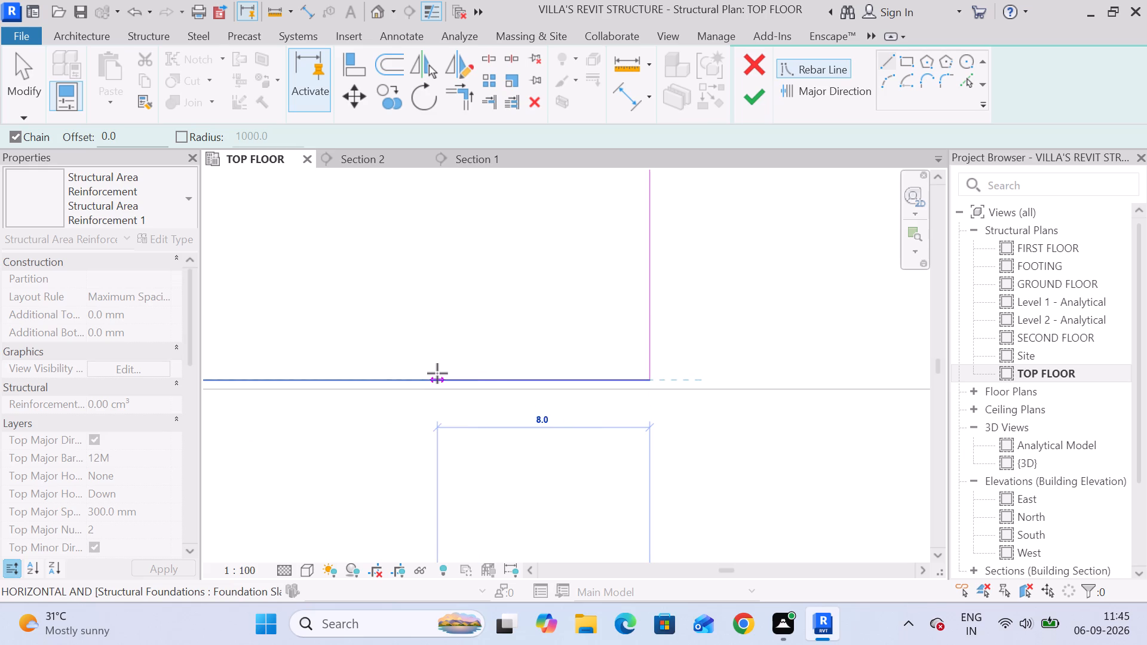
Draw the boundary line along the narrow slab's bottom edge to its bottom-left corner.
scroll(437, 373, down, 18)
scroll(444, 385, down, 6)
middle_drag(444, 387, 757, 377)
scroll(262, 376, up, 20)
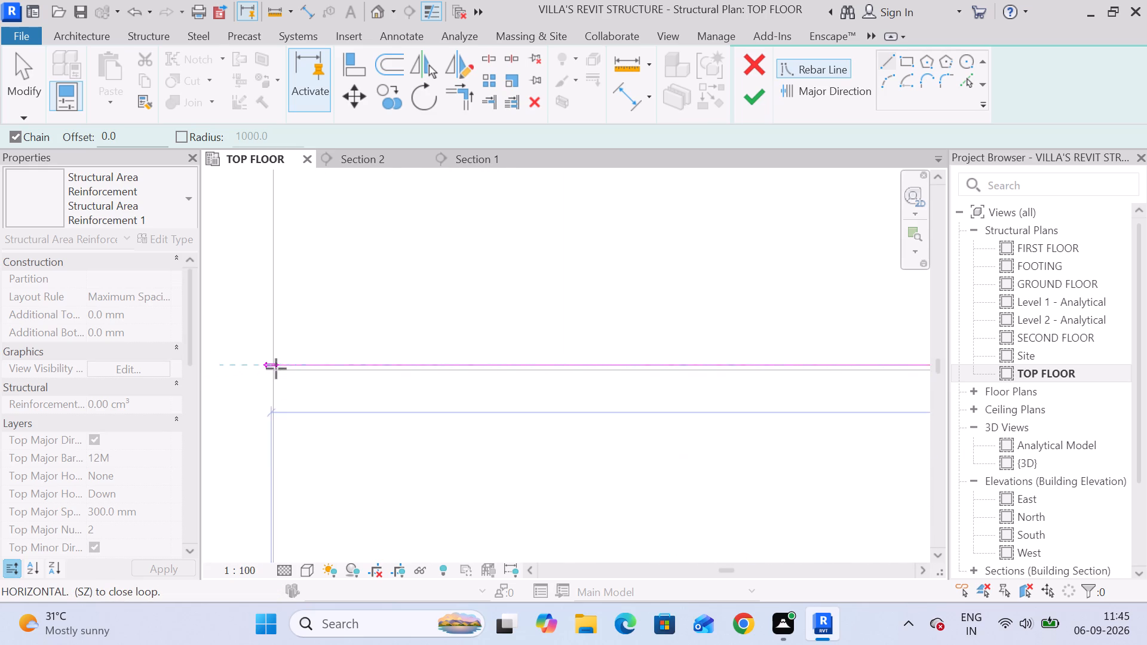
scroll(276, 368, up, 10)
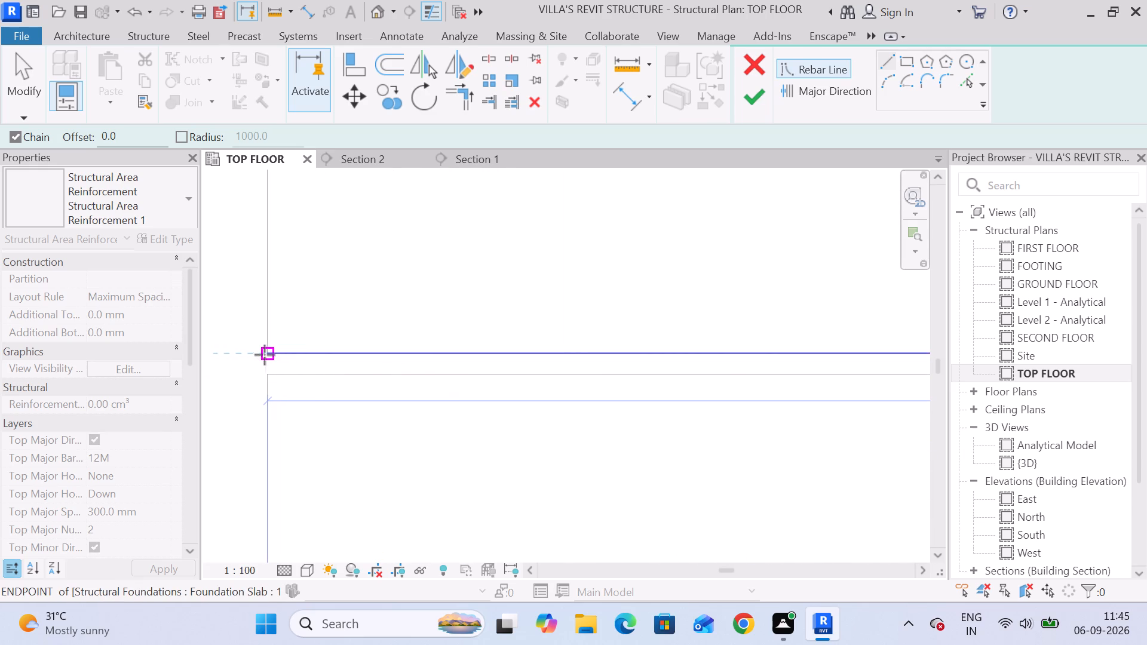
click(265, 355)
Close the boundary with a line up the narrow slab's left edge to its top-left corner and finish the area reinforcement sketch.
scroll(295, 216, down, 17)
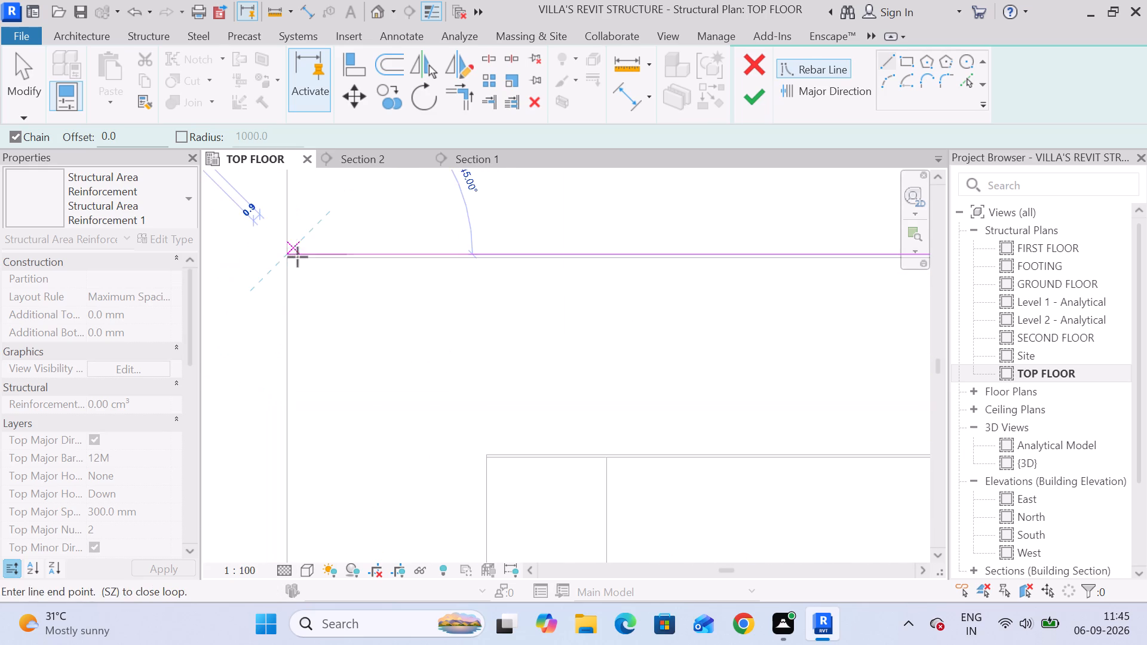
scroll(298, 257, down, 2)
middle_drag(298, 258, 593, 339)
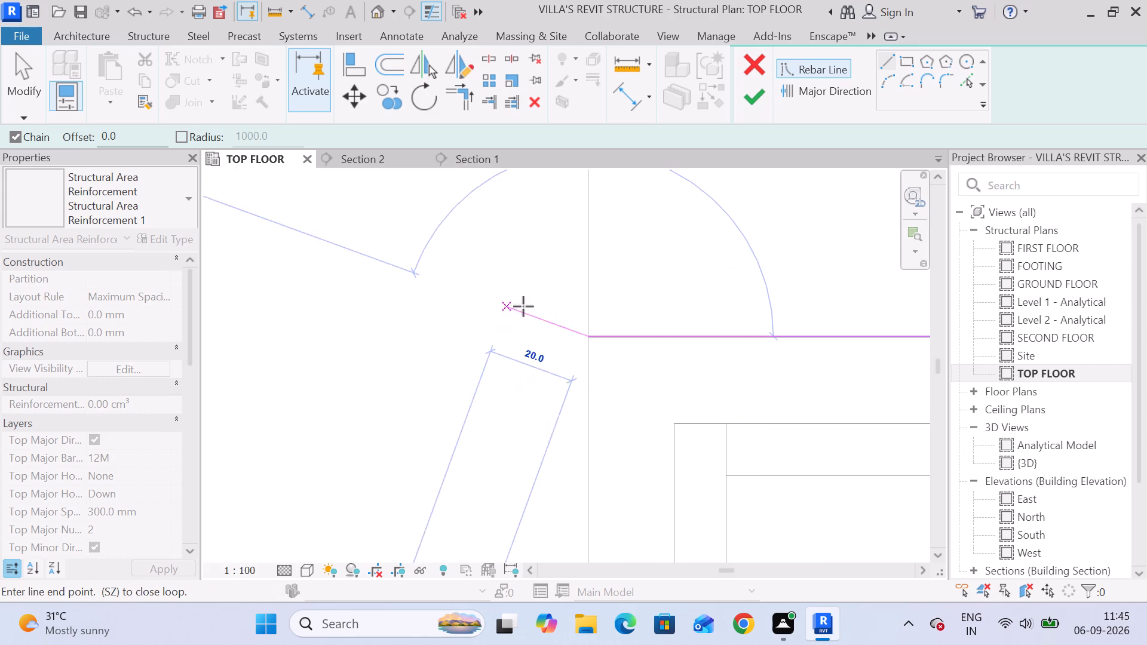
scroll(600, 220, up, 1)
scroll(601, 220, down, 16)
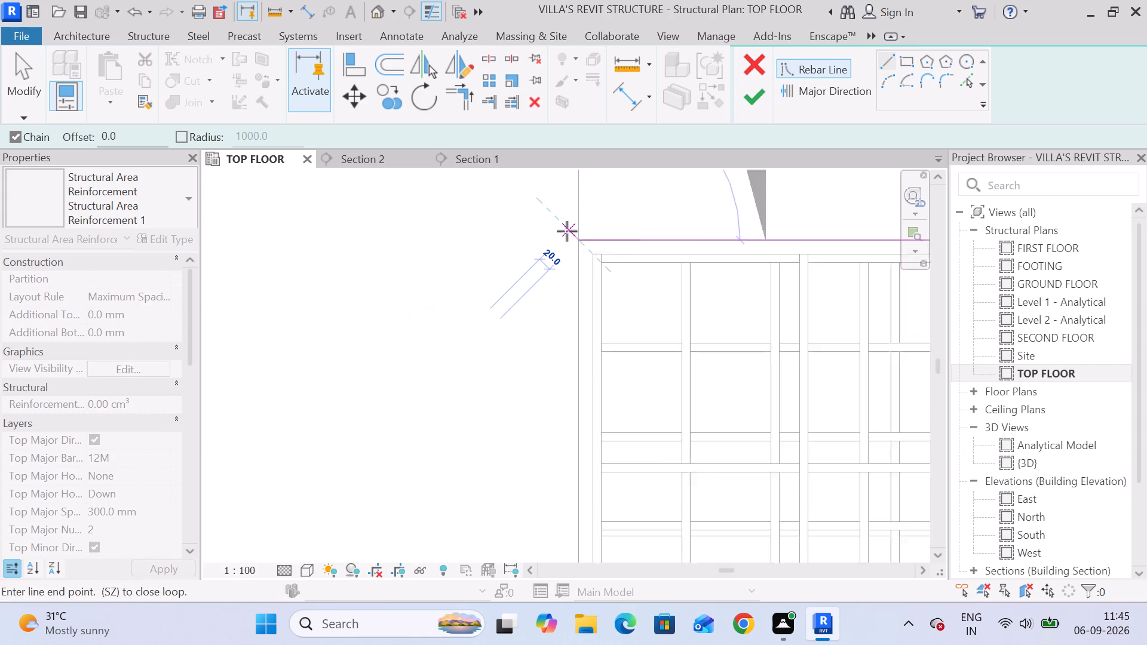
scroll(567, 231, down, 2)
middle_drag(574, 229, 583, 520)
scroll(574, 245, down, 13)
middle_drag(581, 229, 575, 505)
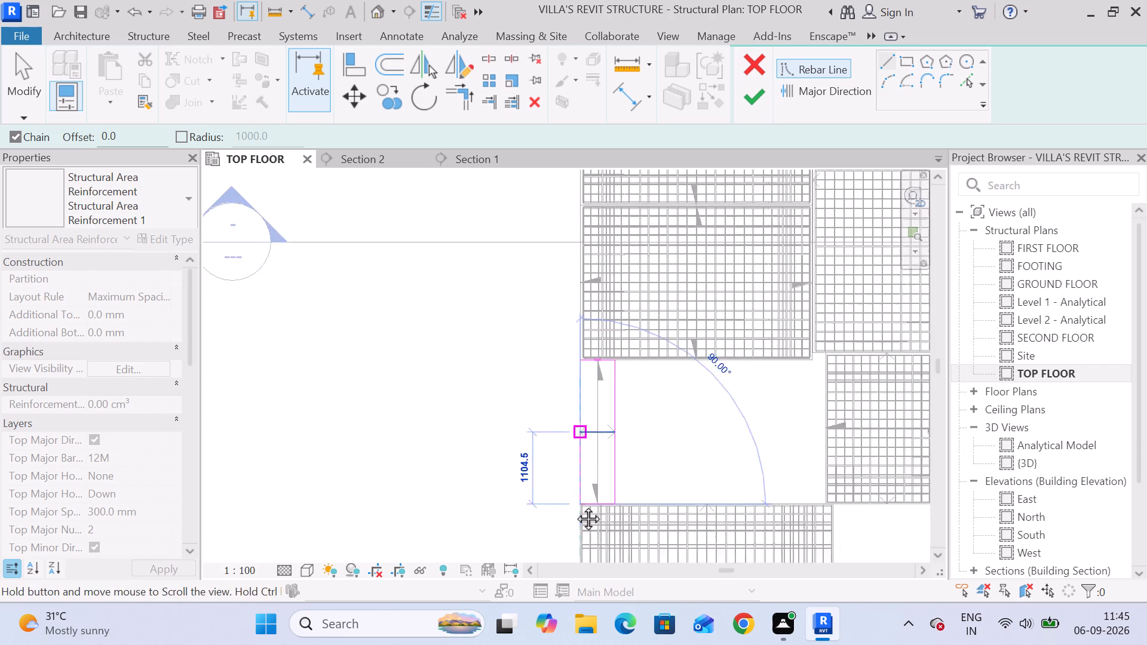
middle_drag(575, 505, 575, 529)
scroll(573, 431, up, 10)
middle_drag(602, 518, 554, 300)
scroll(554, 300, up, 4)
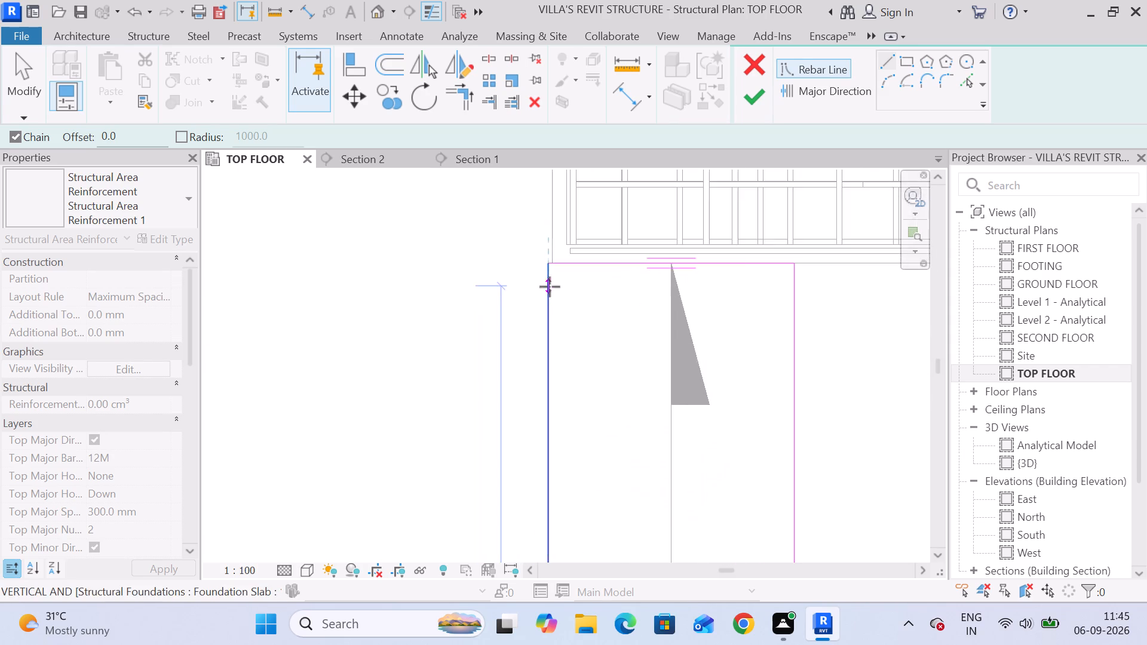
scroll(540, 279, up, 9)
click(565, 239)
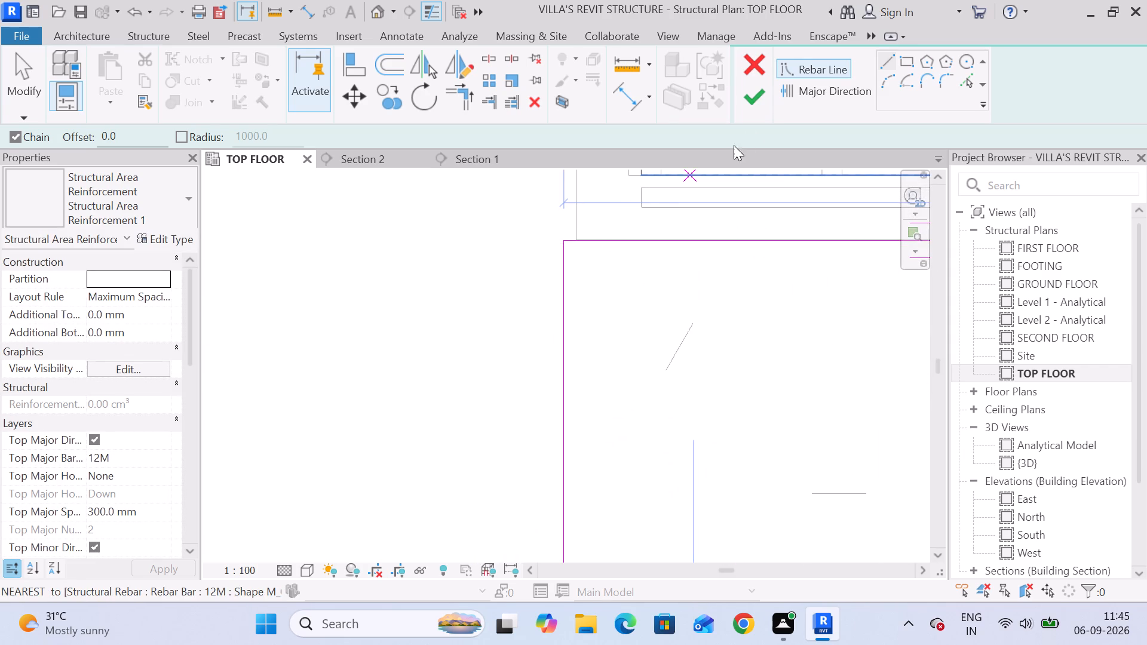
click(752, 107)
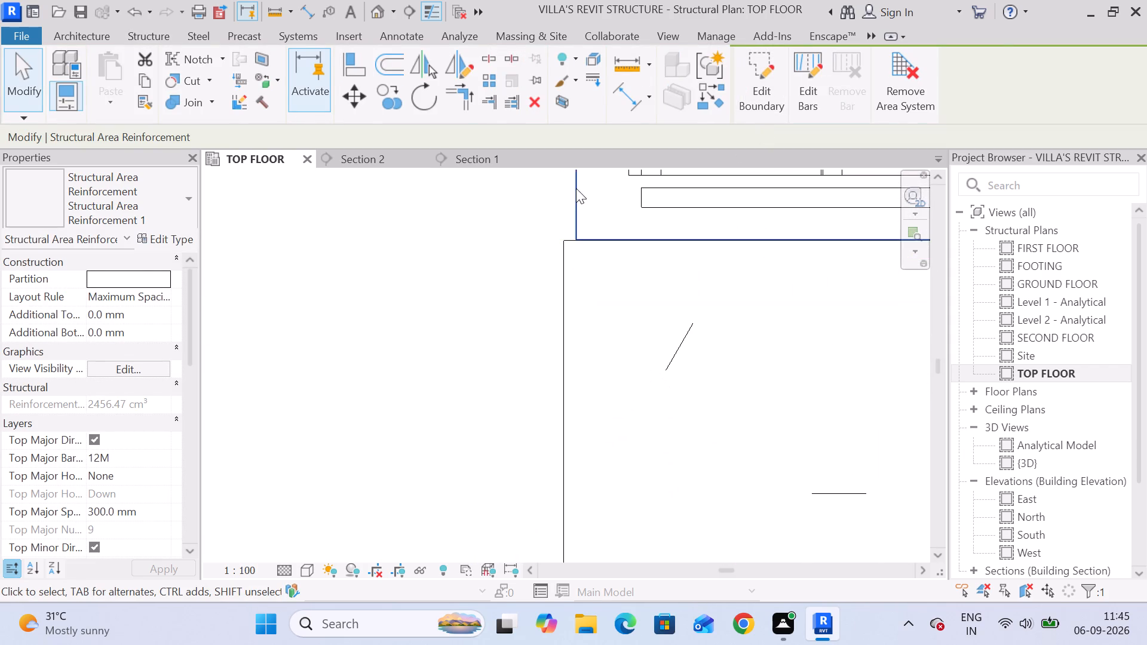
Edit the boundary of the slab directly above the narrow slab, aligning its left edge with the narrow slab's left edge.
click(576, 191)
scroll(620, 226, down, 6)
middle_drag(630, 245, 636, 370)
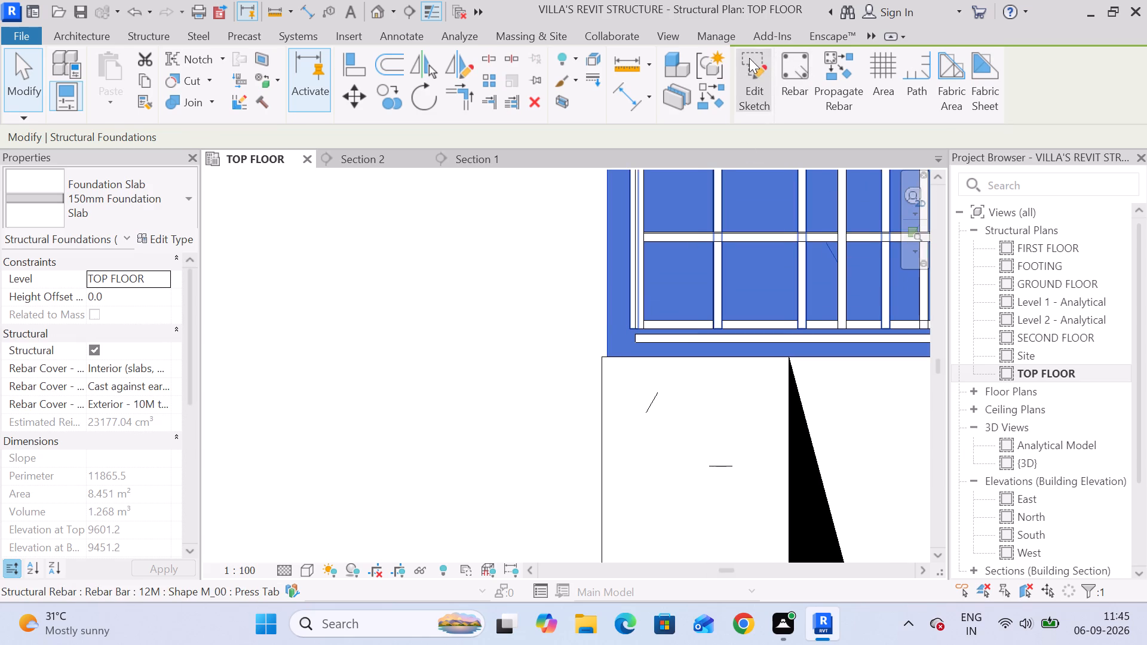
click(749, 58)
click(605, 319)
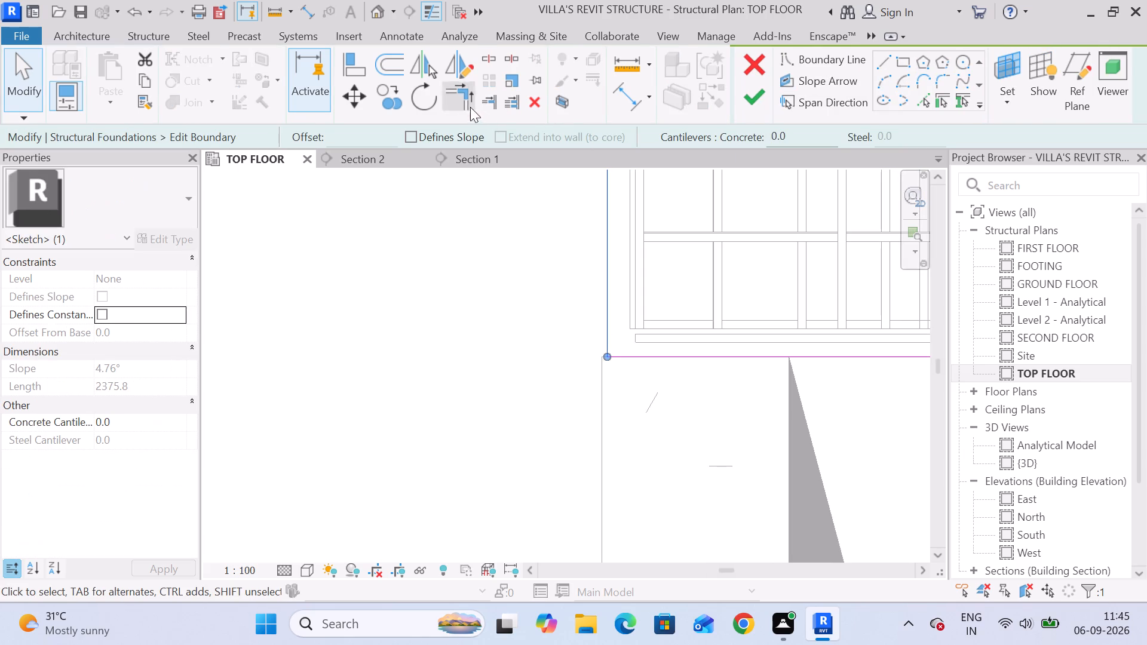
click(342, 78)
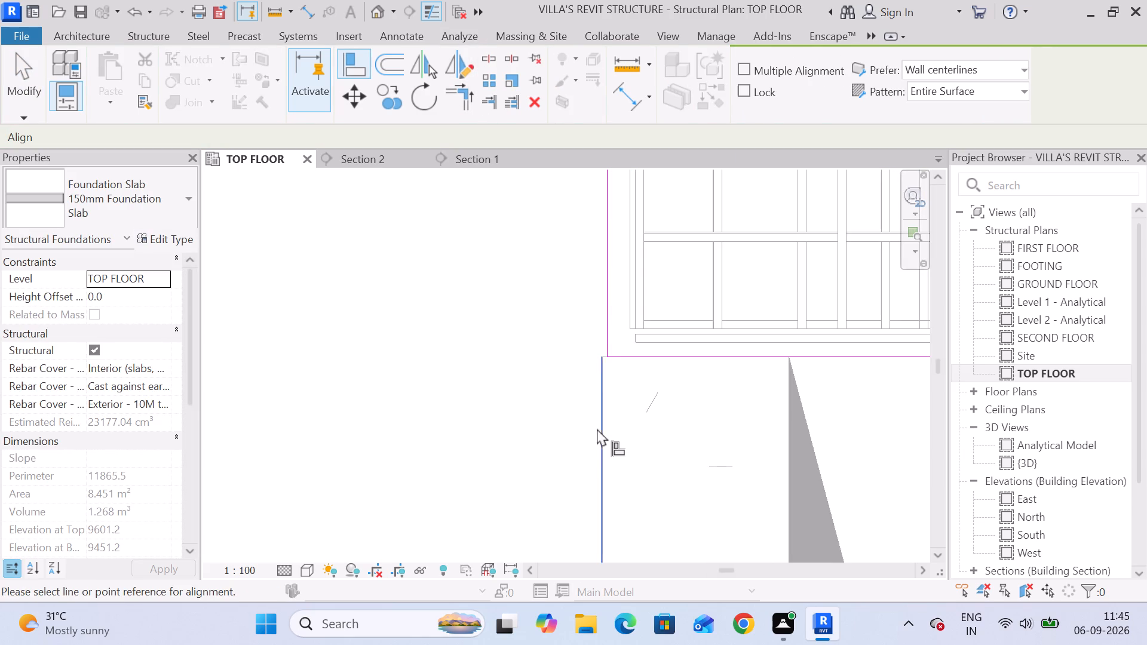
click(598, 428)
click(602, 269)
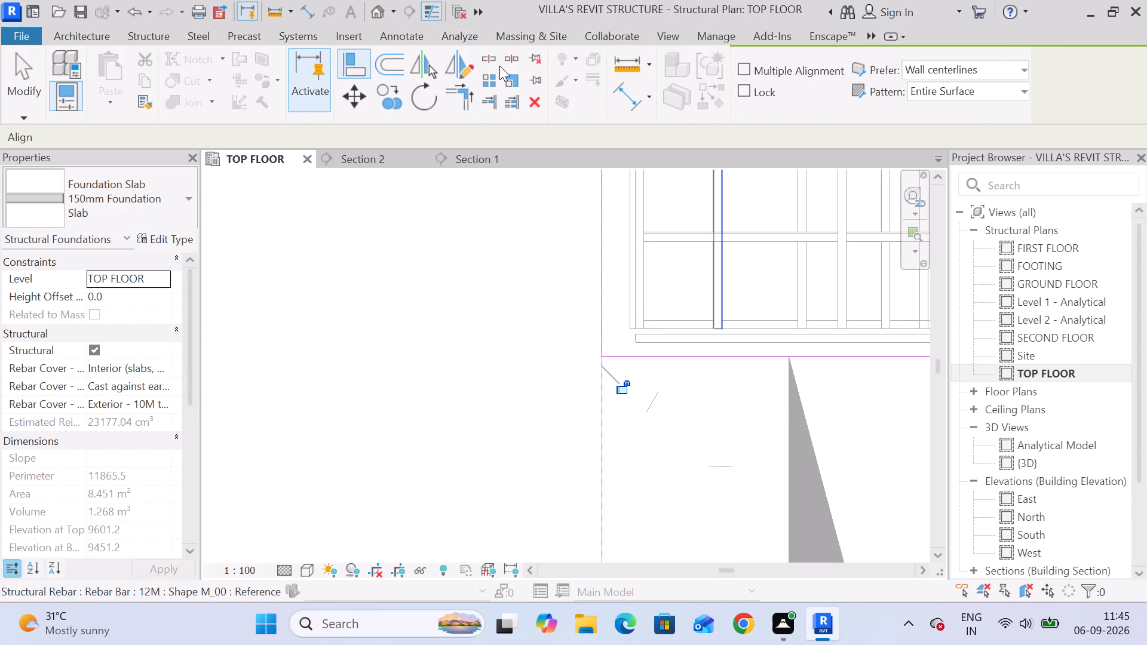
click(26, 77)
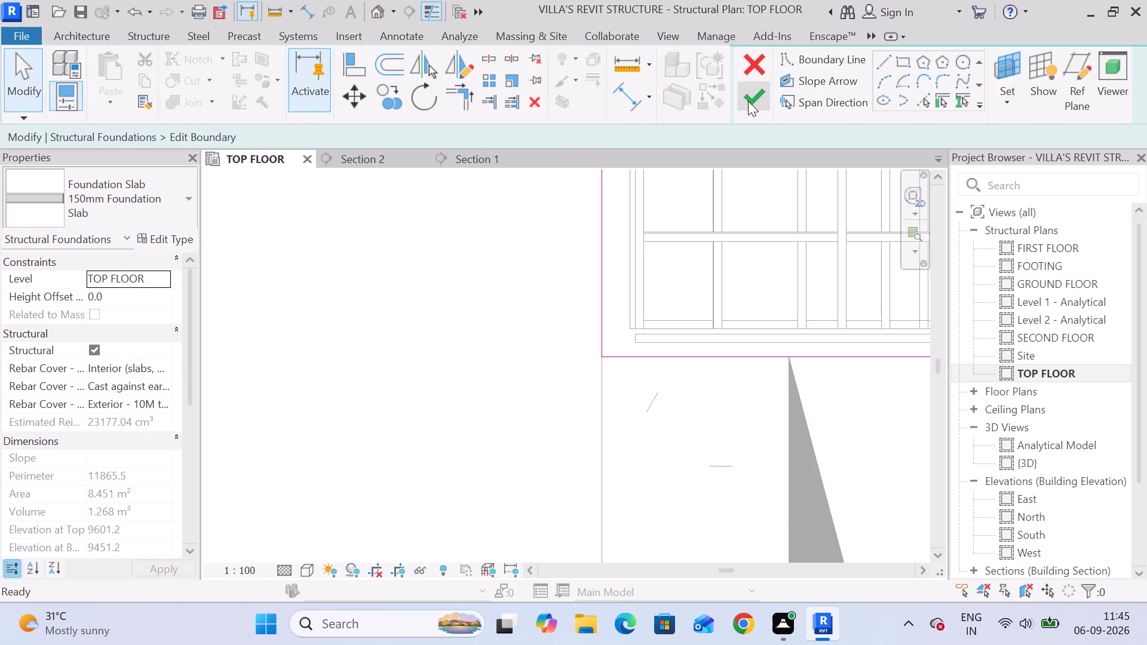
click(754, 101)
Edit the boundary of the next slab up, aligning its left edge with the left edge of the slab below it.
scroll(743, 322, down, 17)
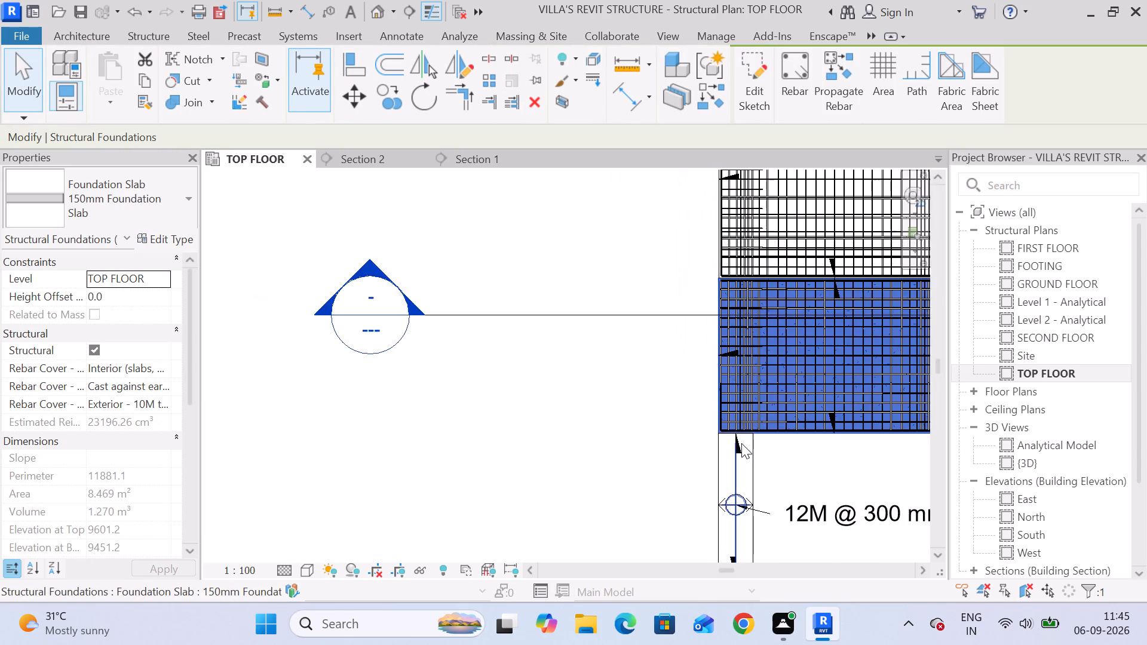
scroll(759, 444, down, 3)
scroll(740, 293, up, 17)
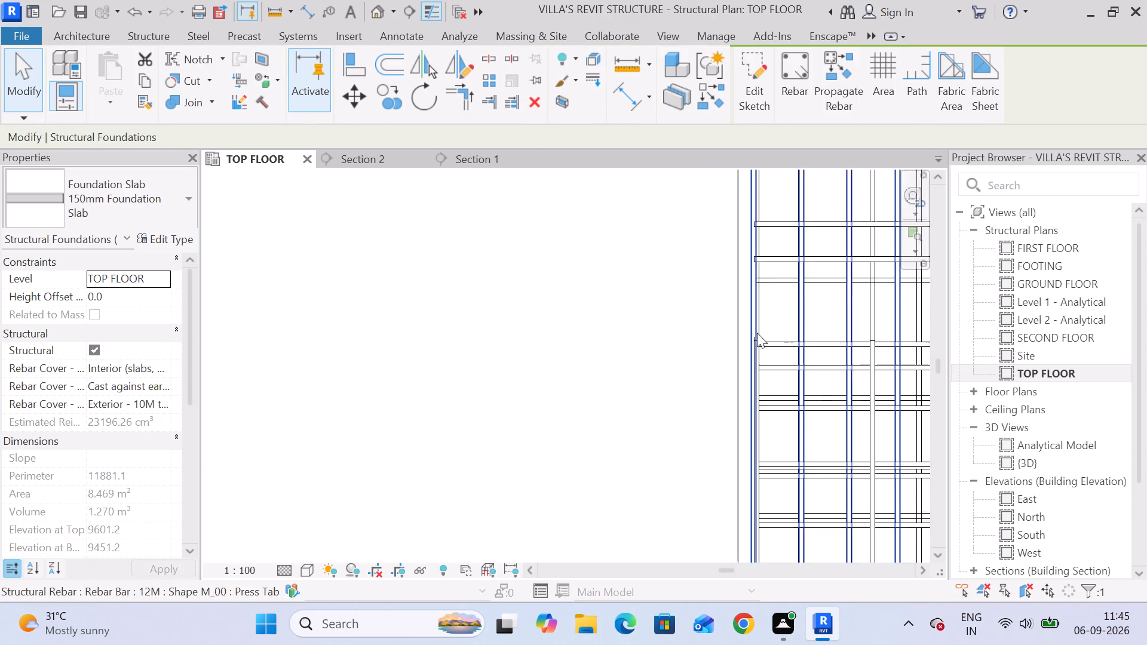
middle_drag(781, 373, 498, 158)
click(458, 392)
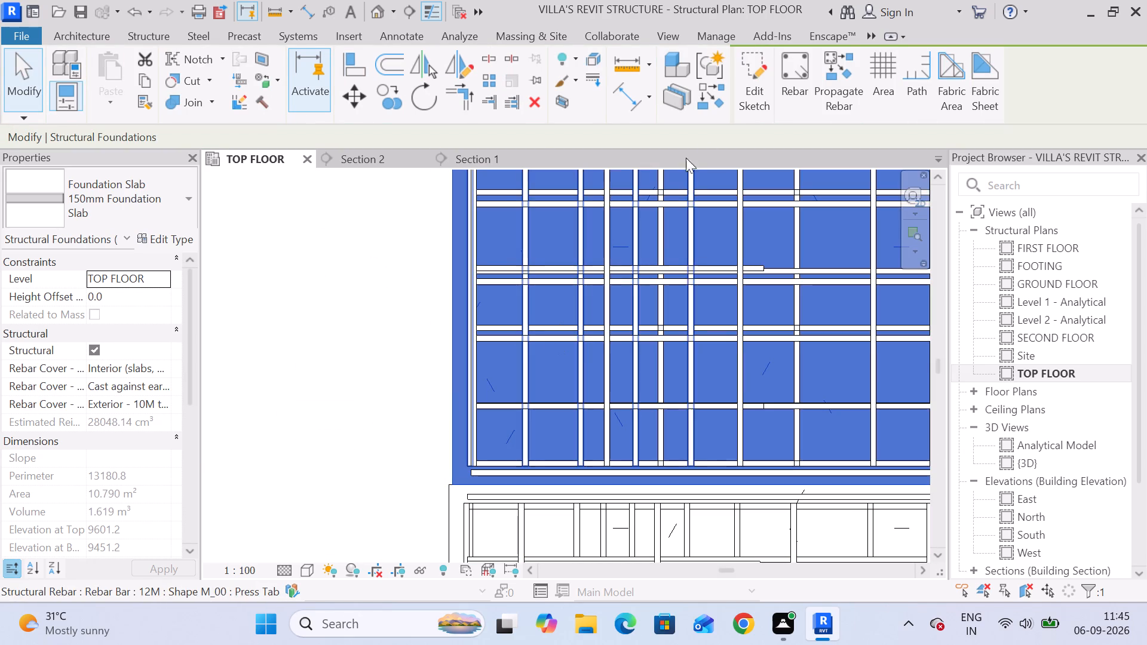
click(755, 88)
middle_drag(452, 503, 461, 487)
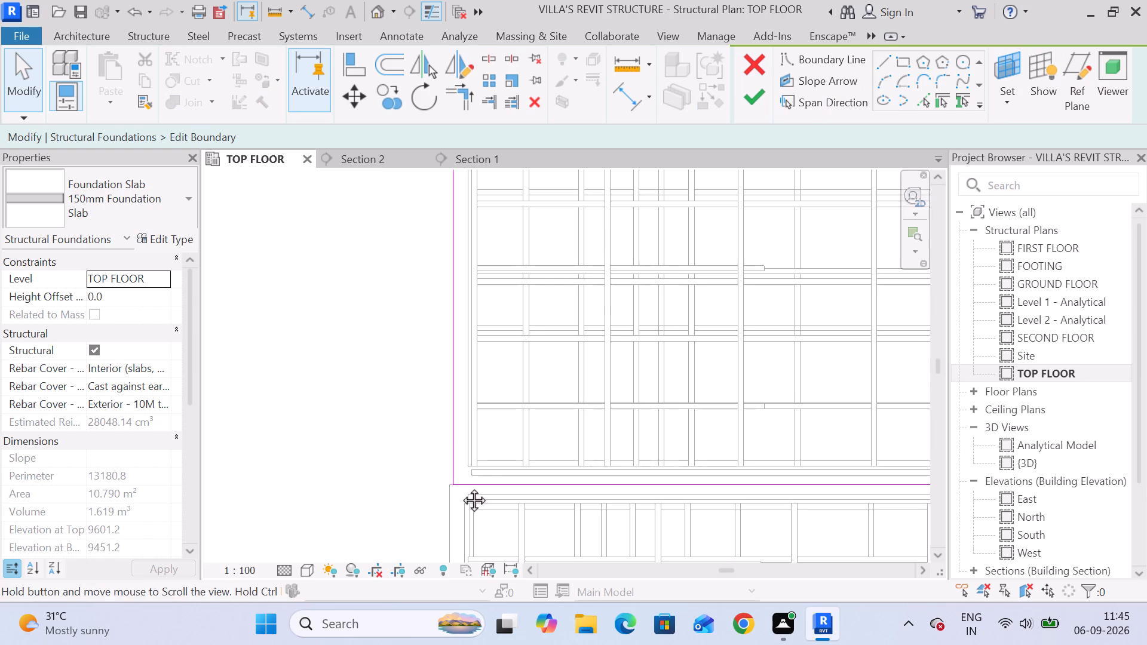
middle_drag(461, 487, 491, 367)
scroll(491, 367, up, 10)
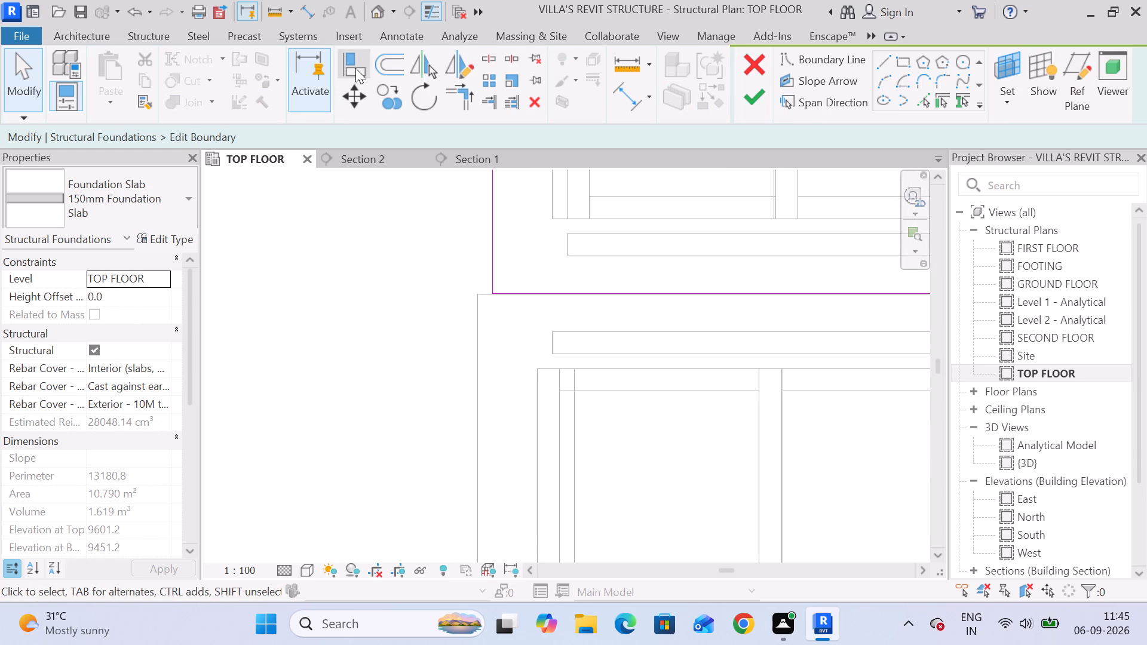
click(355, 68)
click(479, 332)
click(498, 244)
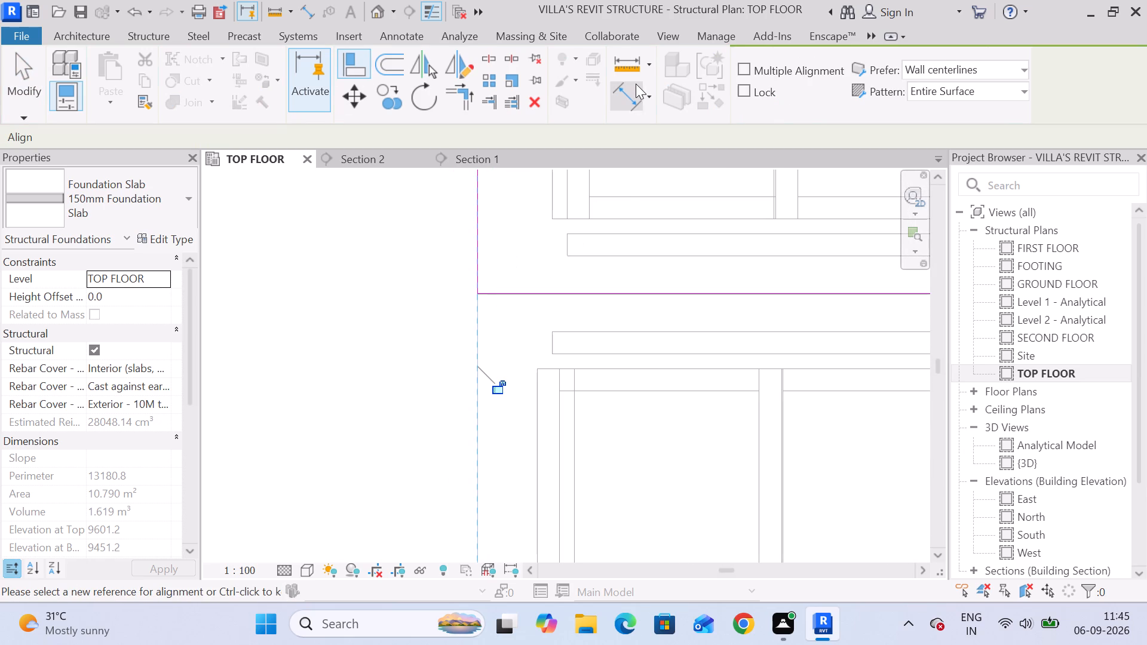
click(32, 71)
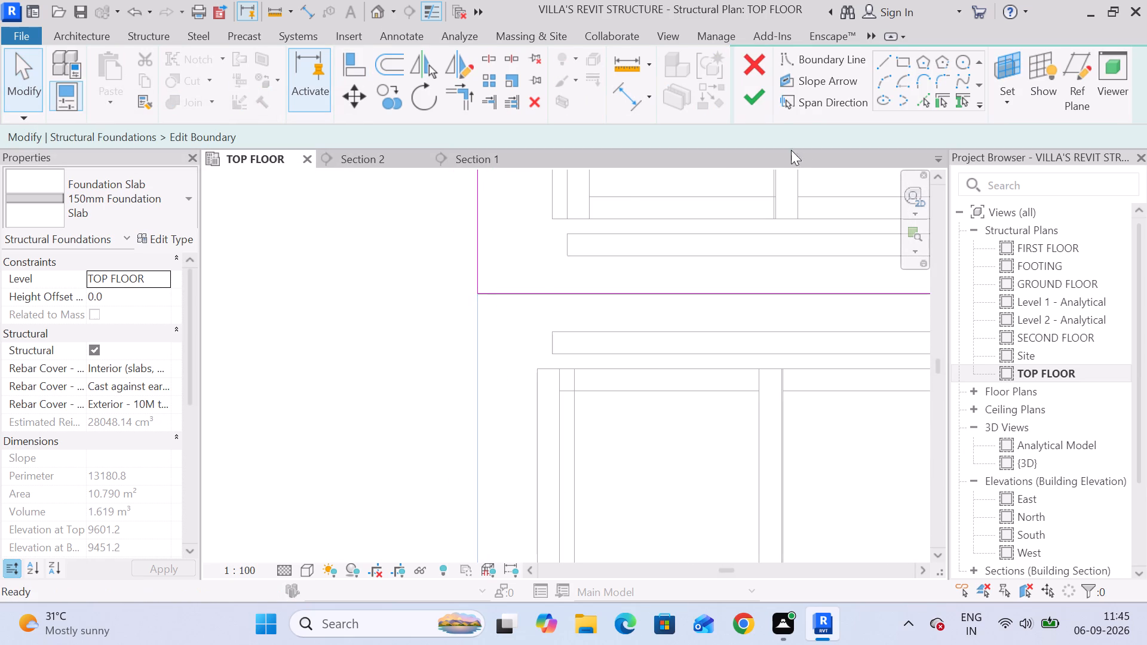
click(759, 97)
Select the narrow slab together with its reinforcement and clear all categories in the selection filter.
scroll(643, 248, down, 14)
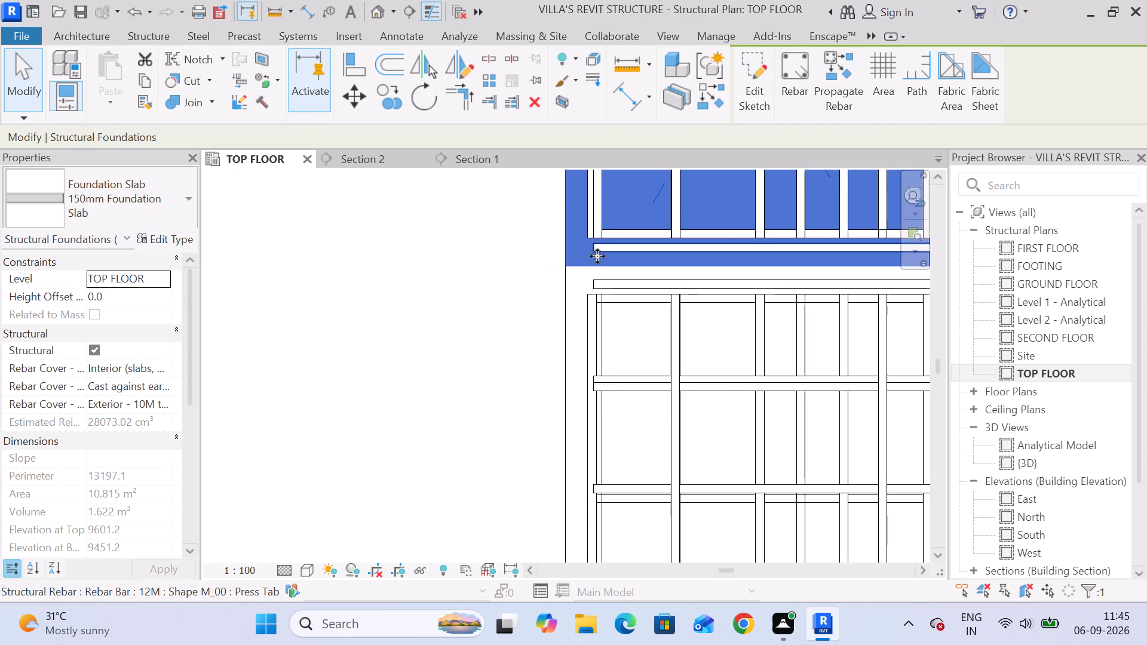
scroll(597, 256, down, 17)
click(539, 314)
scroll(615, 357, up, 3)
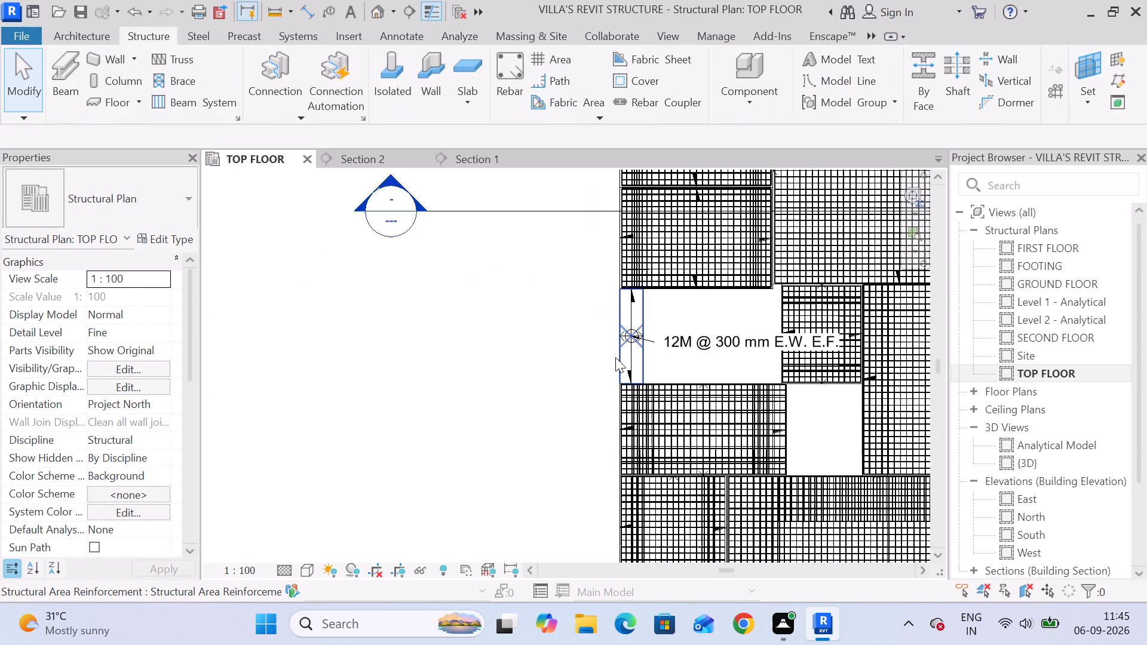
scroll(615, 357, up, 14)
middle_drag(732, 407, 634, 309)
drag(683, 384, 363, 219)
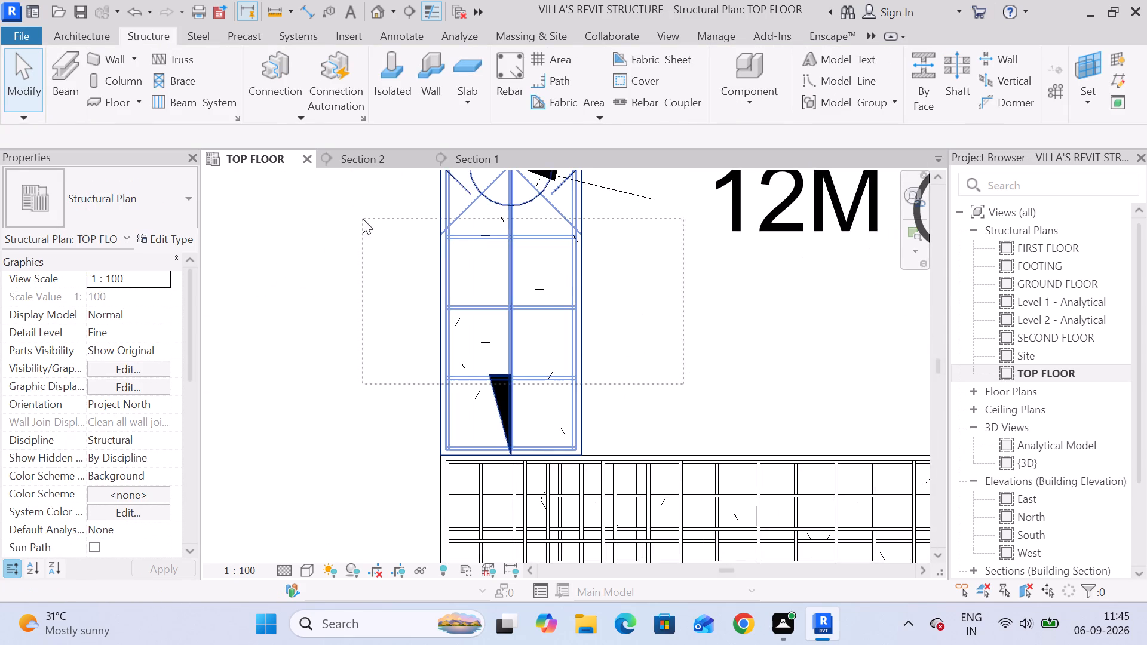
drag(363, 219, 366, 228)
click(749, 69)
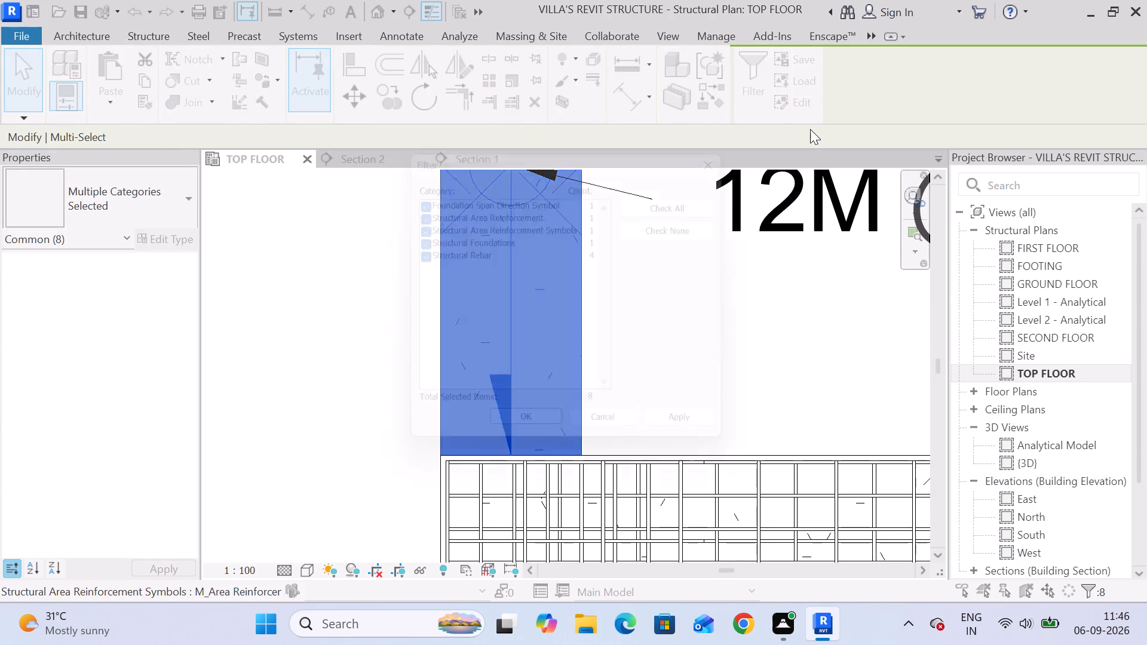
click(674, 223)
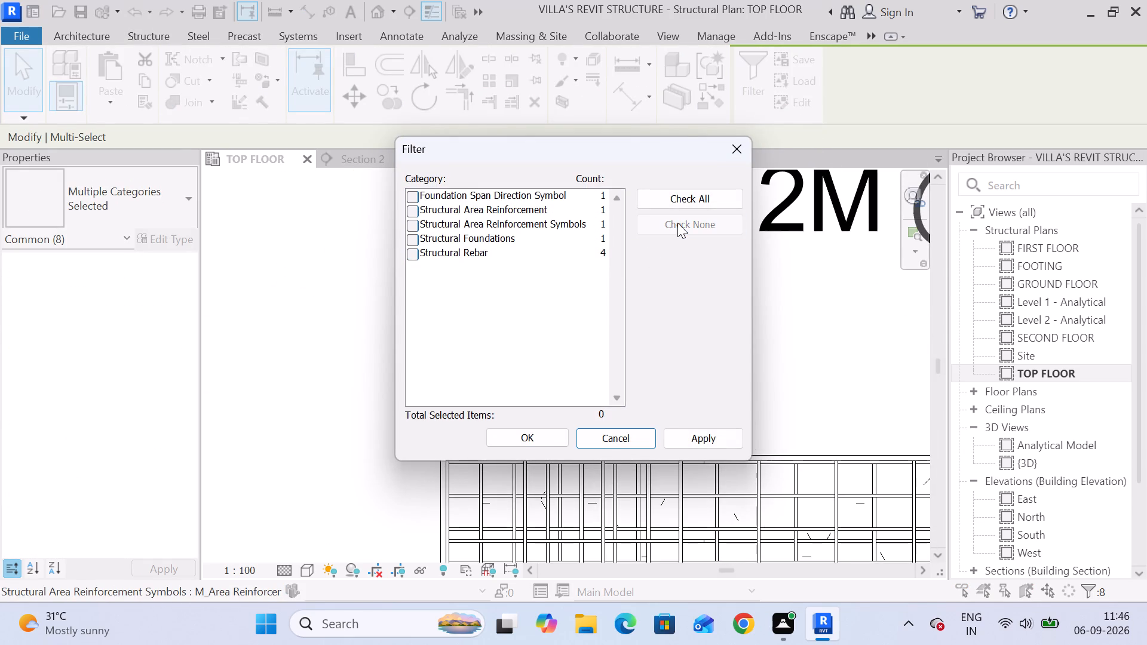
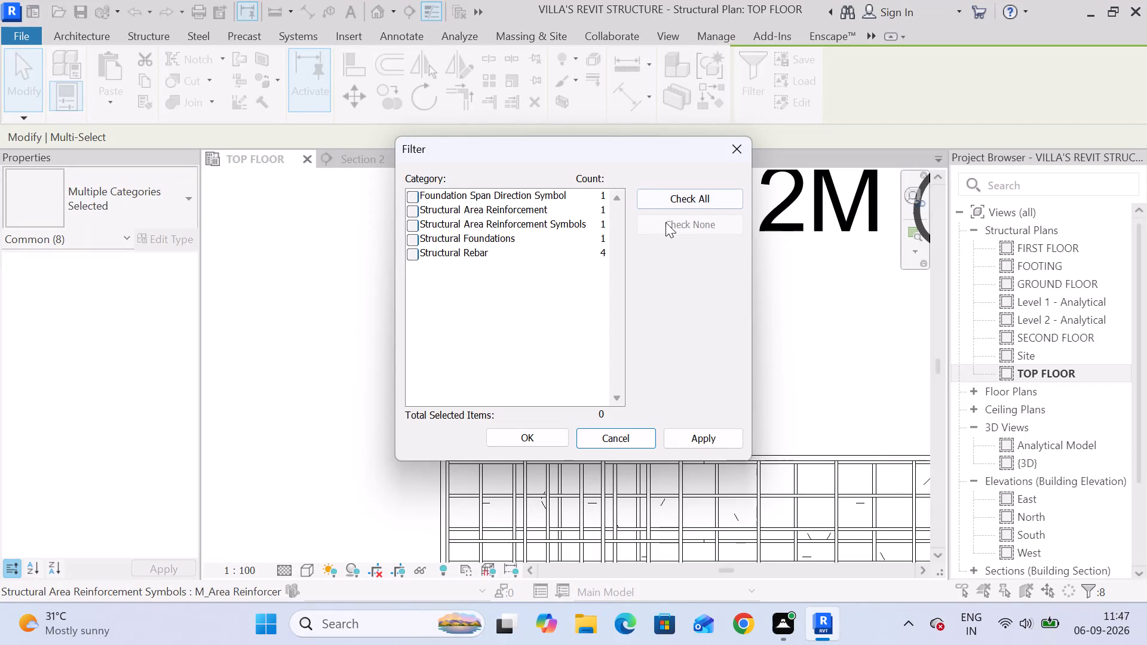
Keep only Structural Rebar in the selection and show those bars unobscured in the TOP FLOOR, Analytical Model and {3D} views.
click(412, 256)
click(560, 435)
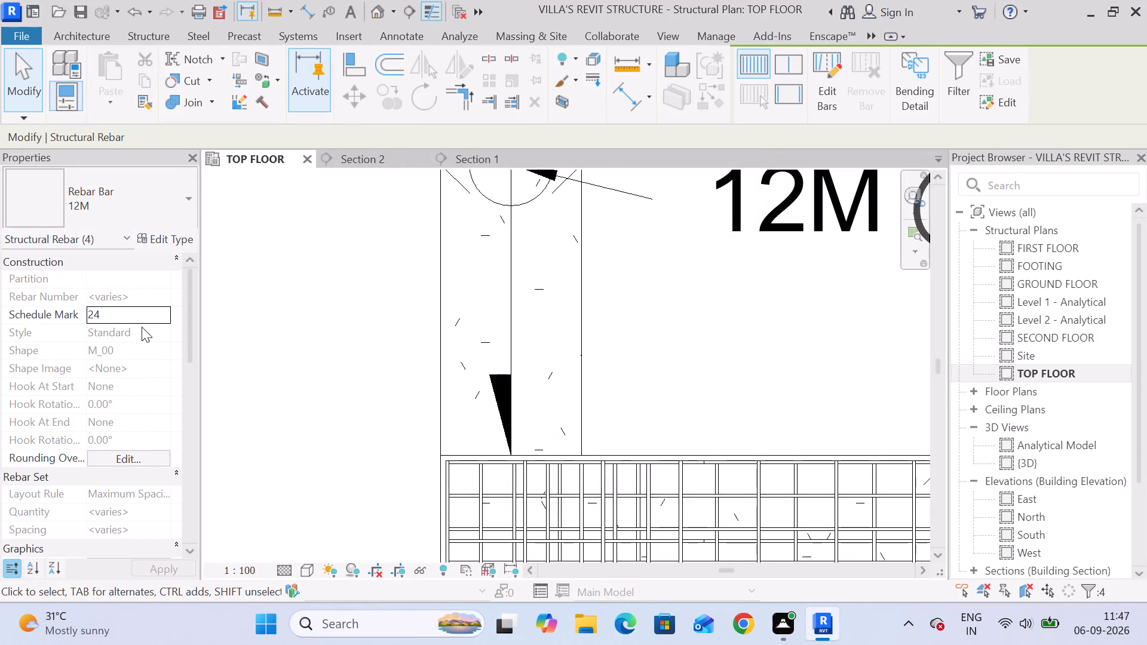
scroll(486, 393, down, 3)
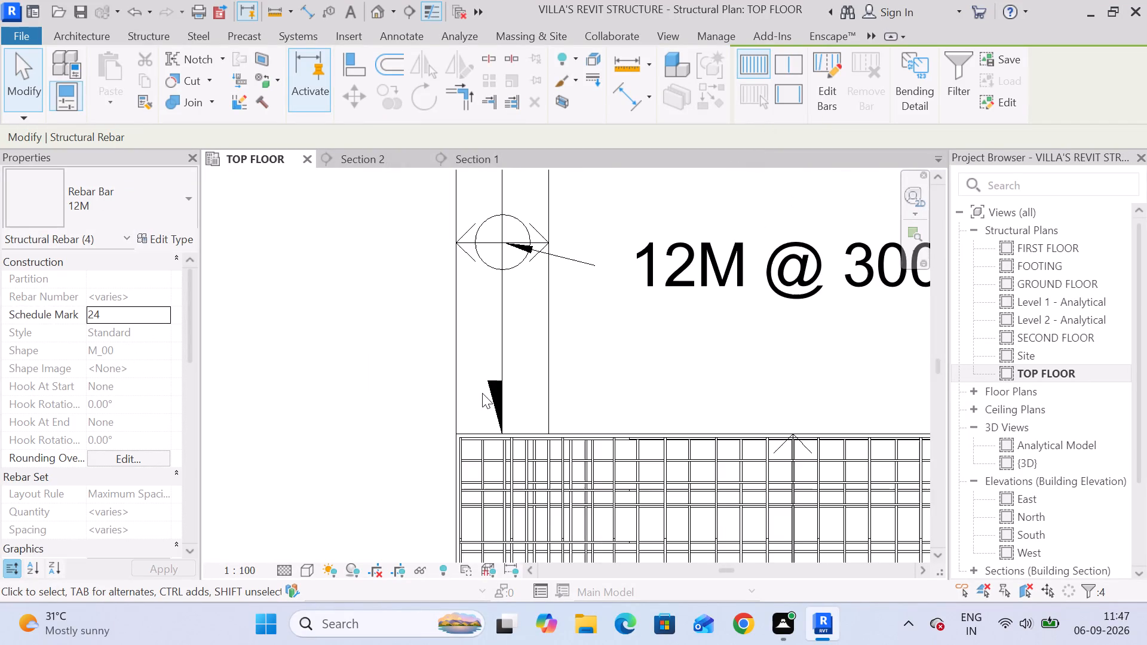
middle_drag(482, 393, 597, 266)
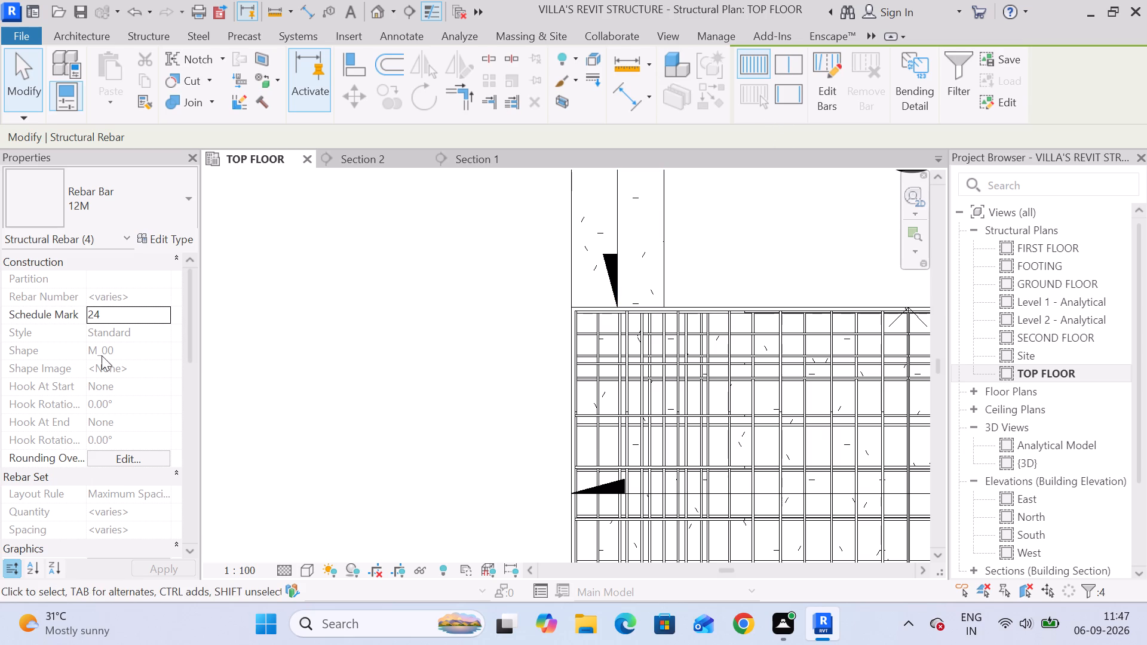
scroll(105, 368, down, 6)
click(121, 285)
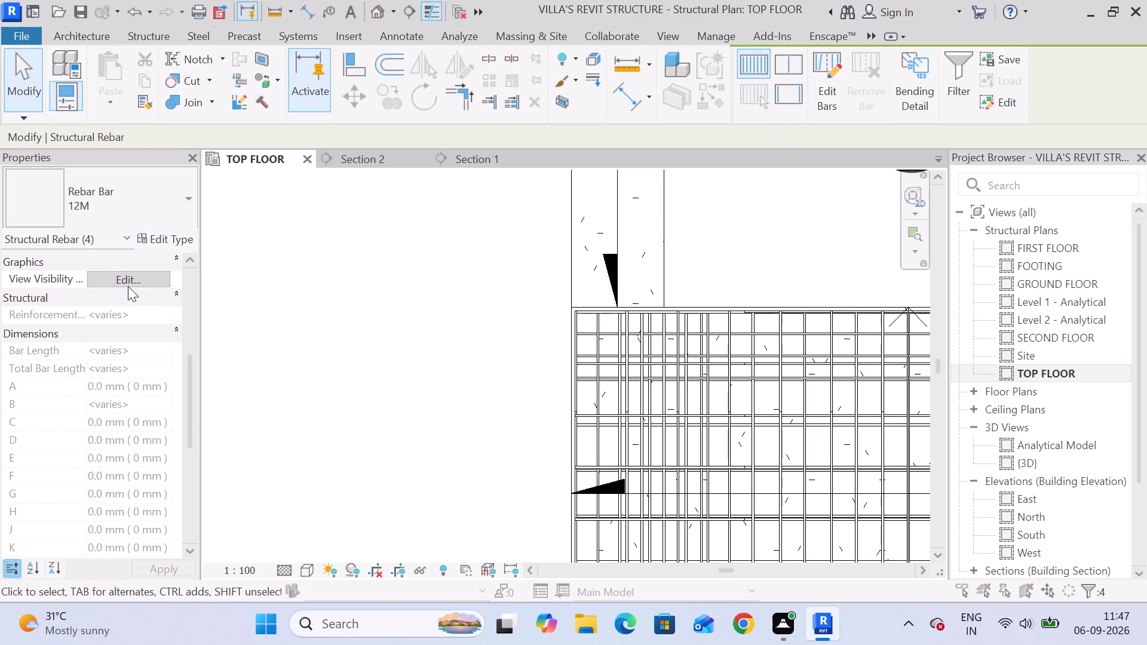
click(706, 237)
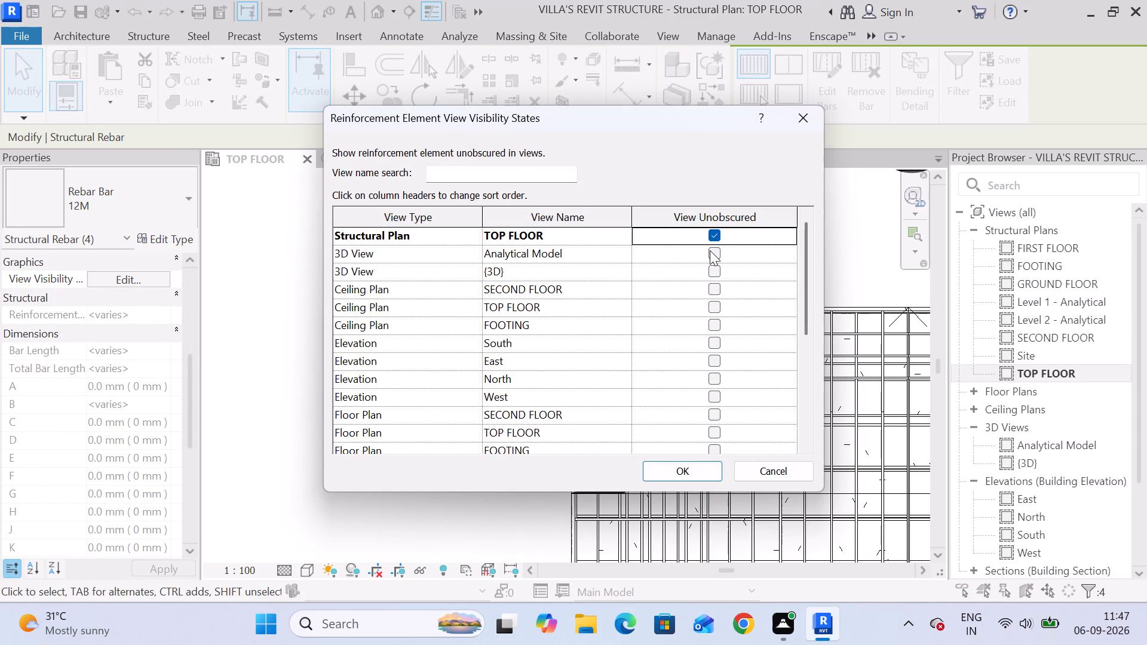
click(710, 251)
click(714, 266)
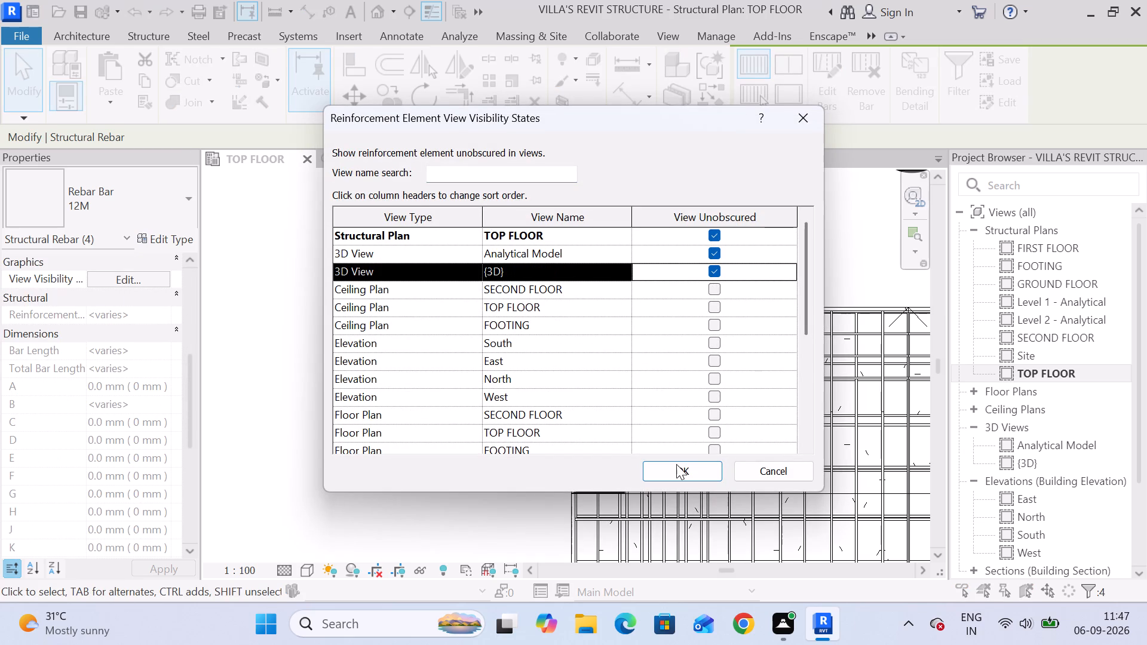
click(675, 469)
click(452, 262)
Delete the "12M @ 300 mm E.W. E.F." area reinforcement tag beside the narrow slab.
scroll(585, 234, down, 6)
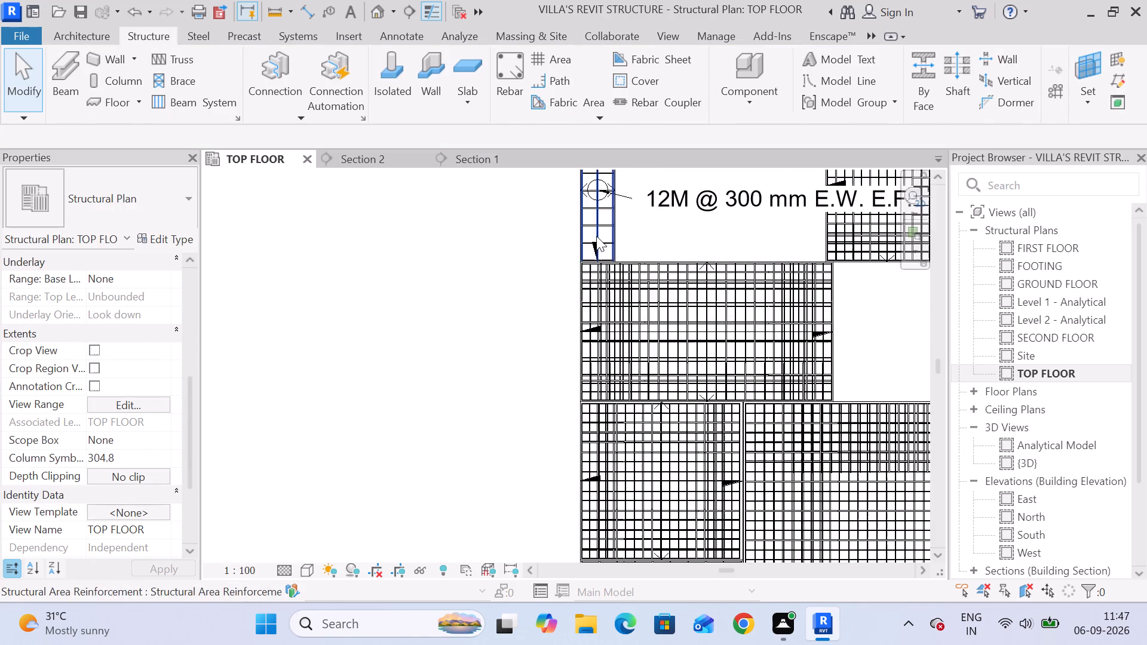
scroll(596, 236, down, 8)
middle_drag(604, 247, 592, 448)
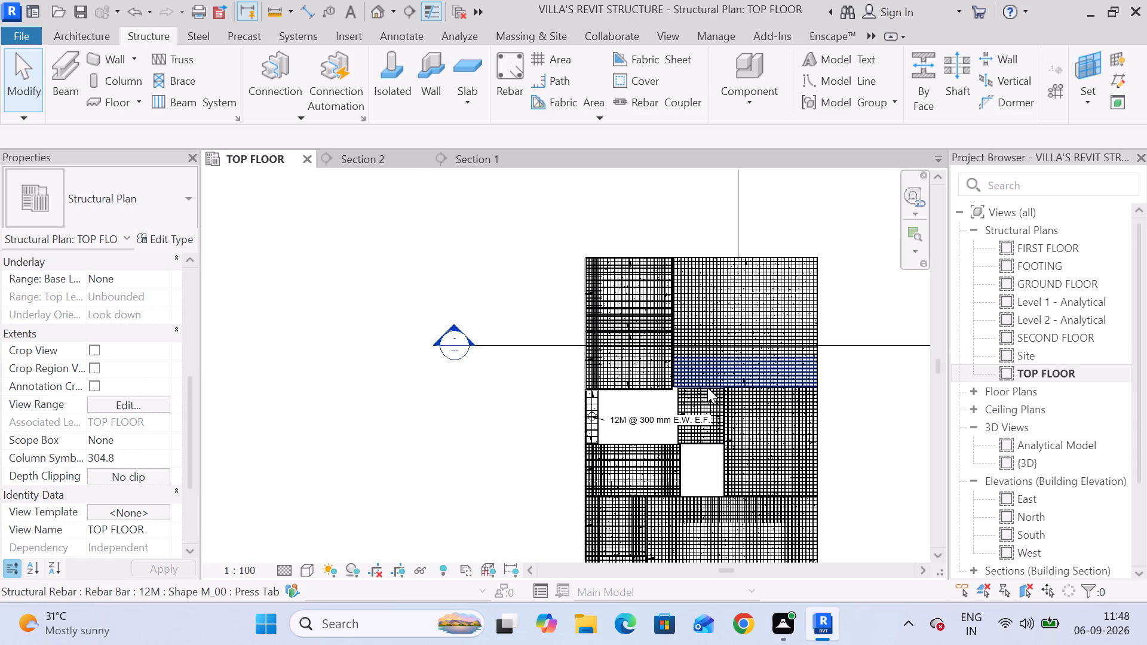
scroll(683, 398, down, 3)
middle_drag(717, 414, 621, 325)
scroll(529, 340, up, 4)
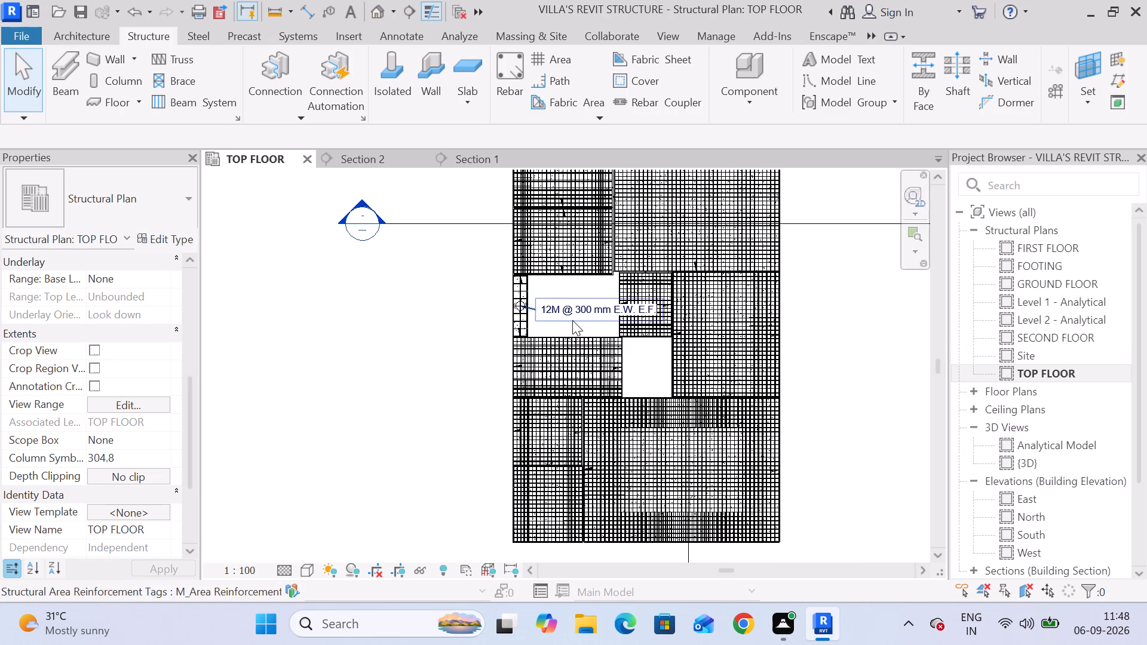
click(570, 318)
key(Delete)
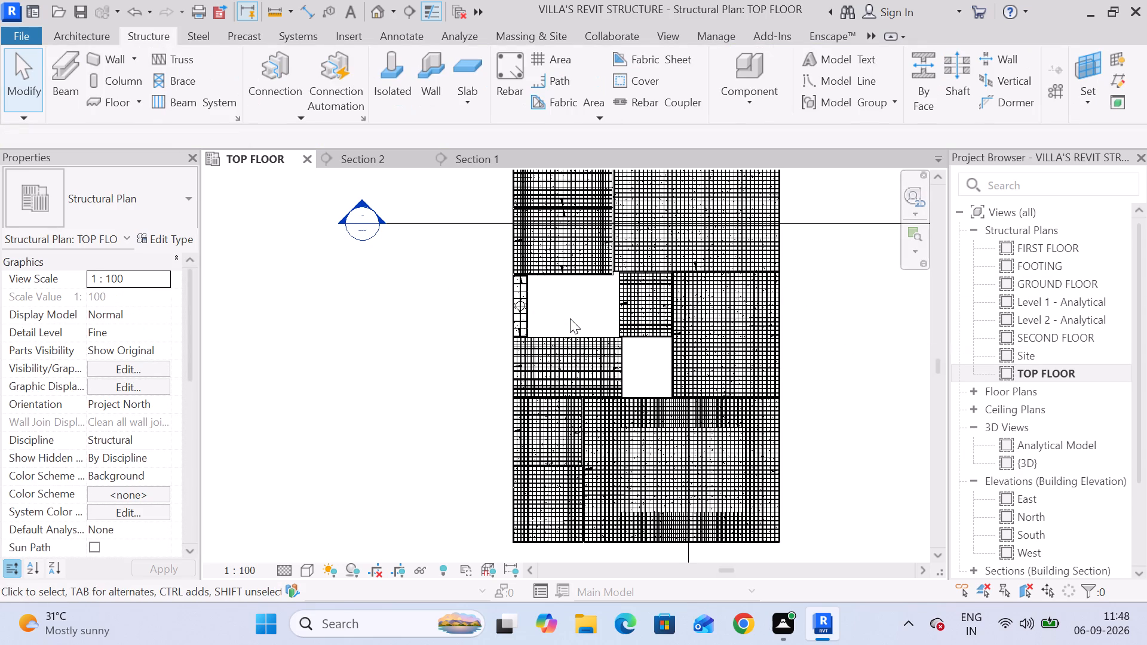
scroll(615, 318, down, 6)
click(655, 348)
click(692, 349)
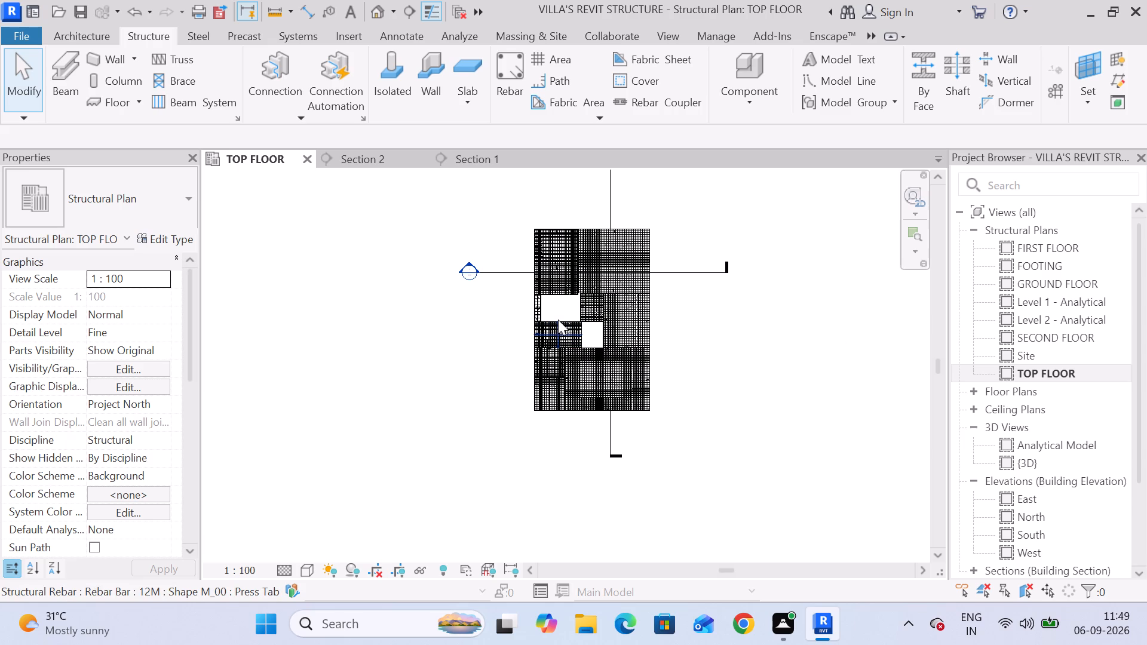
Shrink Section 2's crop extents to the plan's upper-left slabs, shift its line down toward the narrow slab and adjust its view depth.
scroll(563, 308, up, 2)
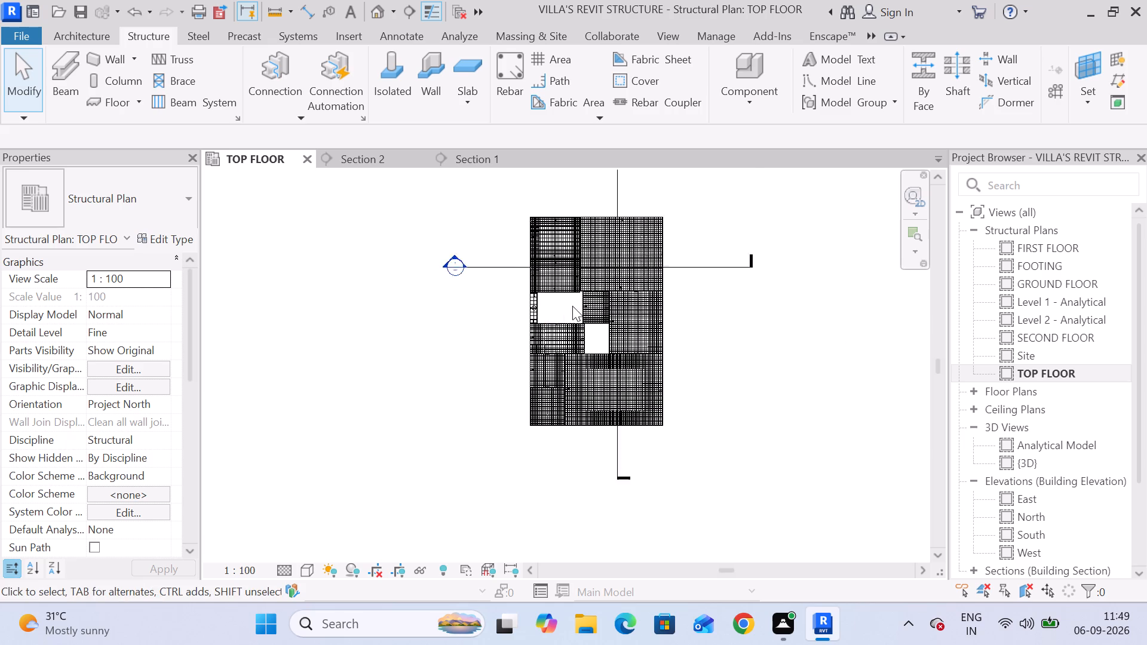
scroll(572, 306, up, 4)
middle_drag(550, 286, 584, 333)
click(483, 277)
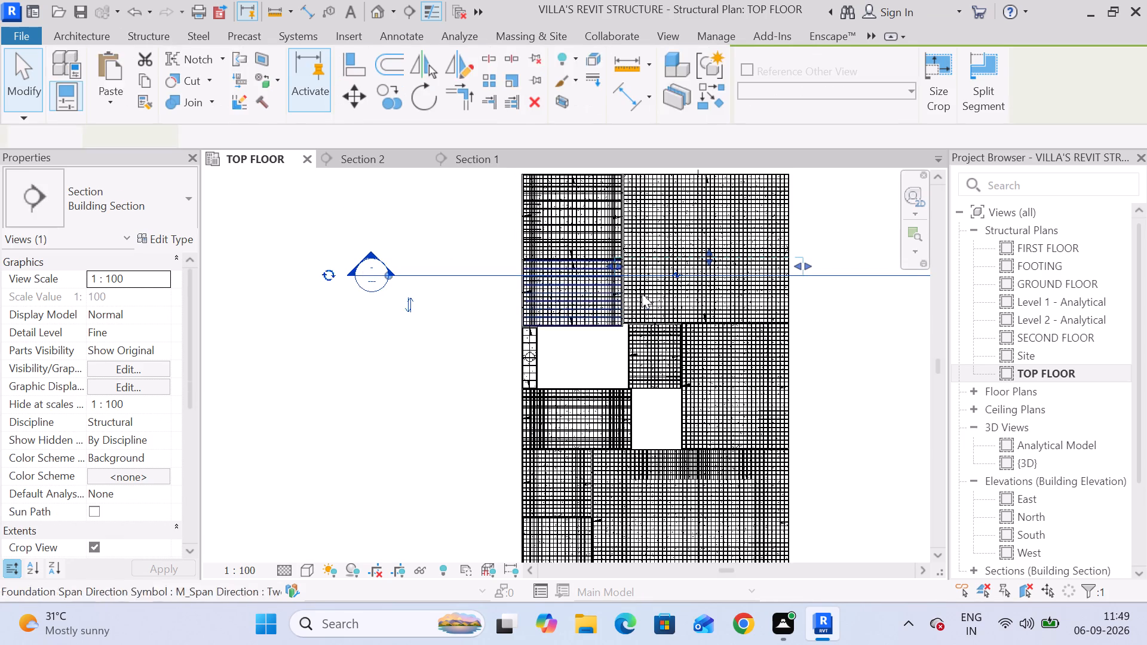
drag(611, 268, 502, 268)
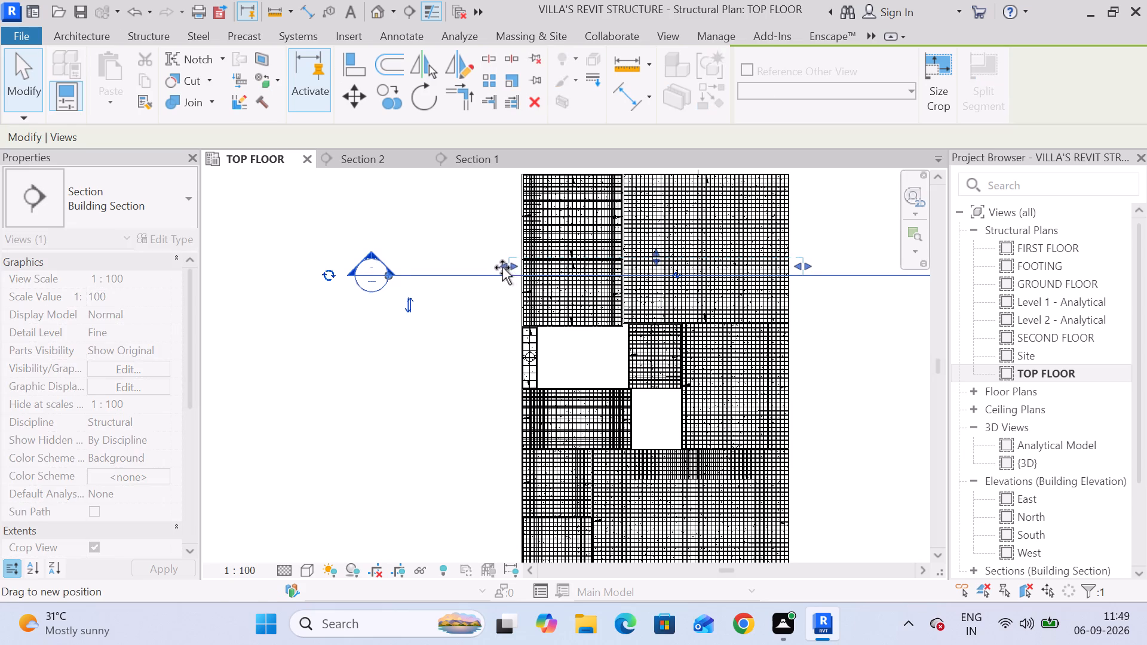
drag(502, 268, 497, 268)
drag(800, 272, 639, 275)
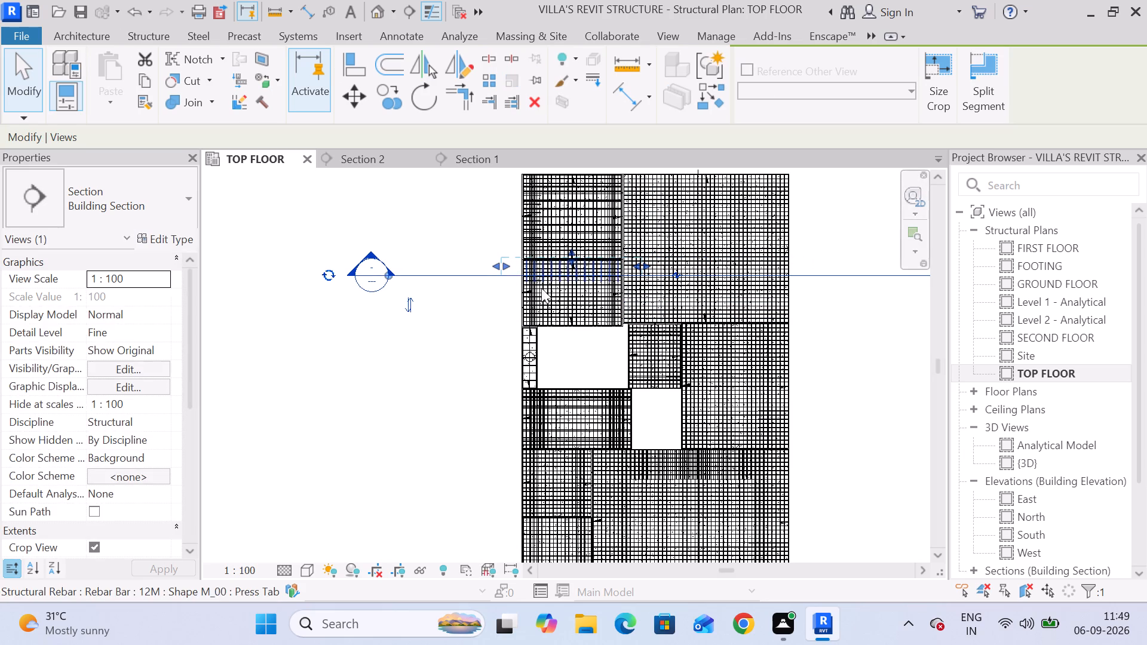
drag(474, 275, 474, 303)
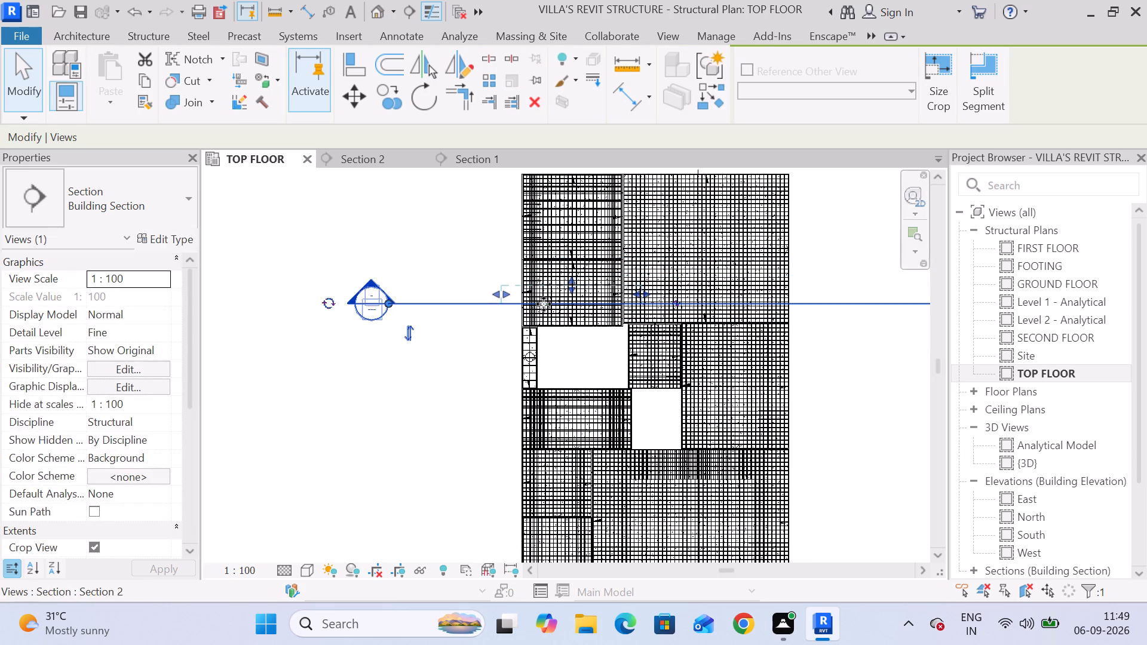
scroll(575, 292, up, 5)
drag(569, 284, 568, 296)
scroll(606, 315, down, 9)
click(782, 365)
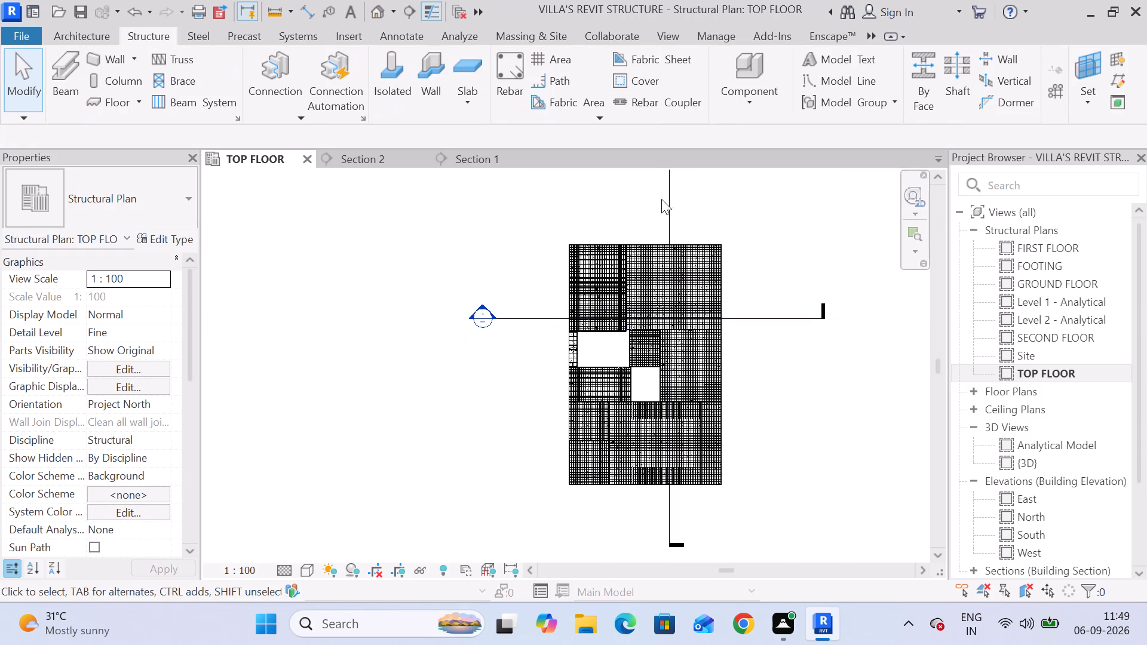
Move Section 1's line leftward so it cuts through the plan's upper-left slabs and the opening beside the narrow slab.
click(673, 202)
drag(665, 202, 602, 217)
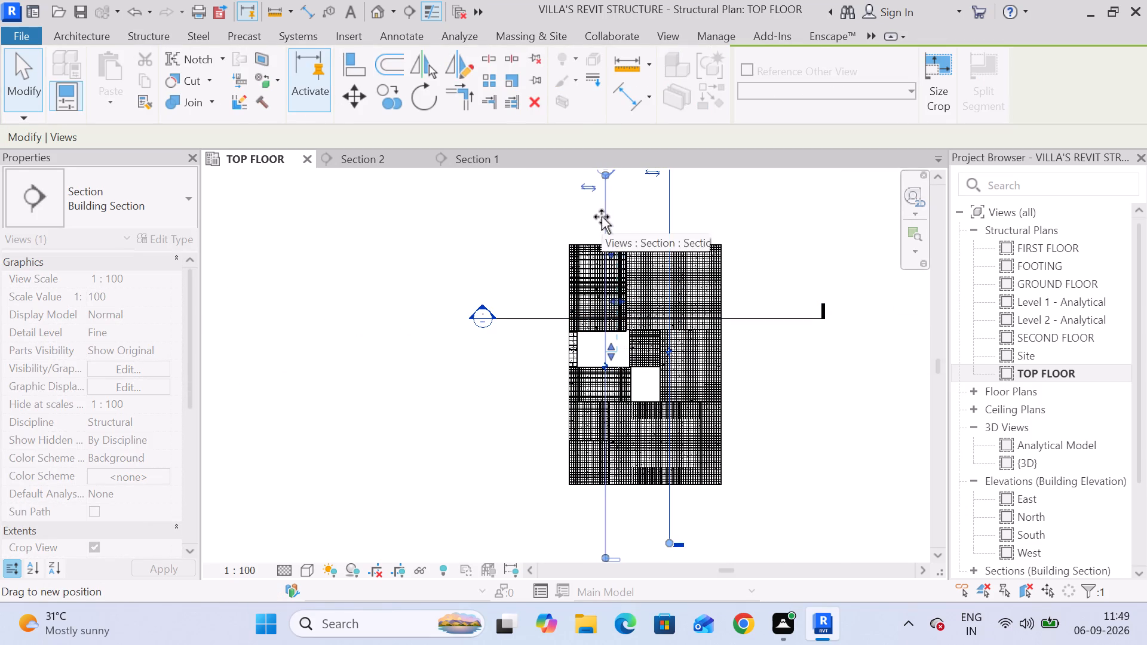
drag(602, 217, 590, 204)
scroll(601, 233, up, 5)
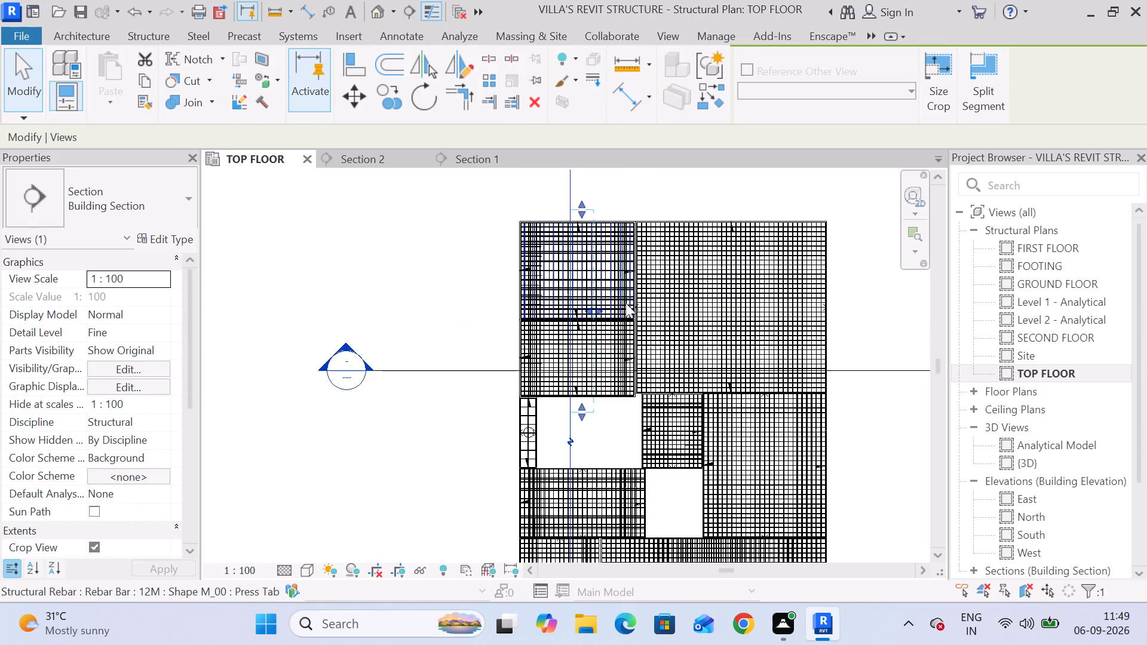
scroll(622, 207, down, 3)
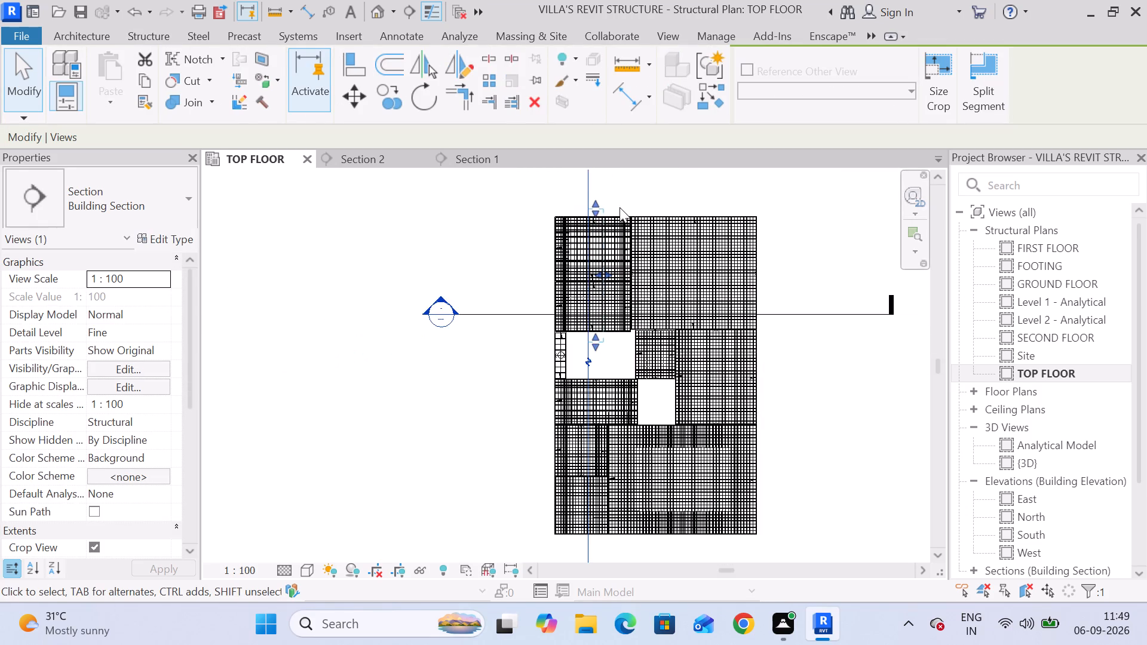
scroll(619, 207, down, 3)
In Section 1, shift the sloped segment of the first slab's cranked bar slightly toward the slab's left end.
click(484, 160)
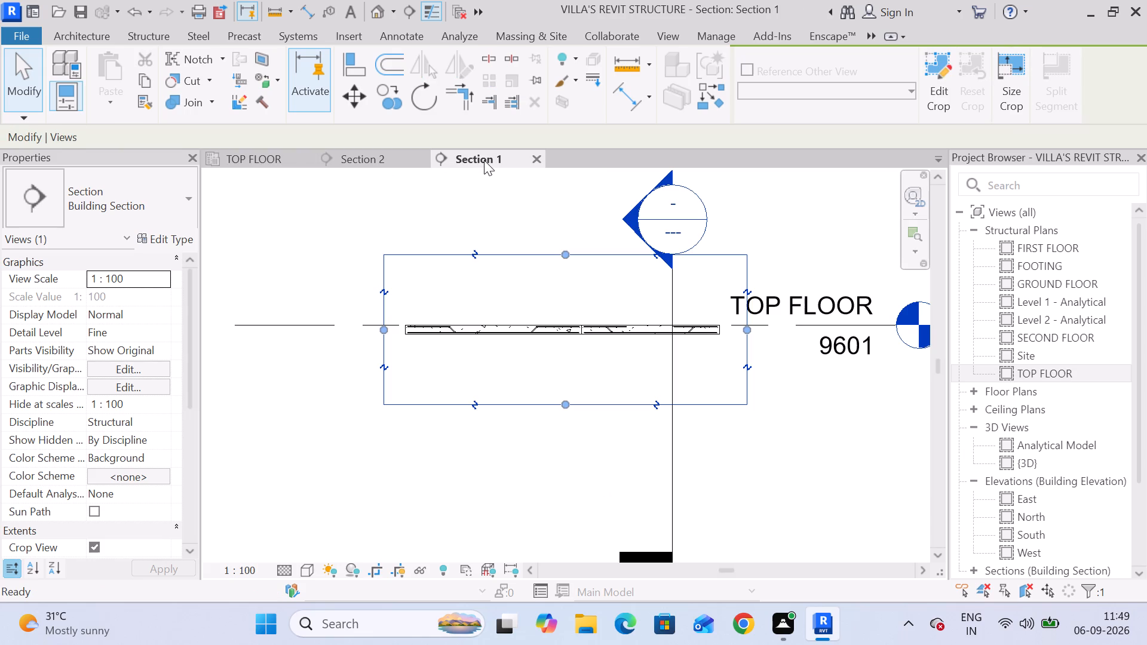
scroll(458, 360, up, 9)
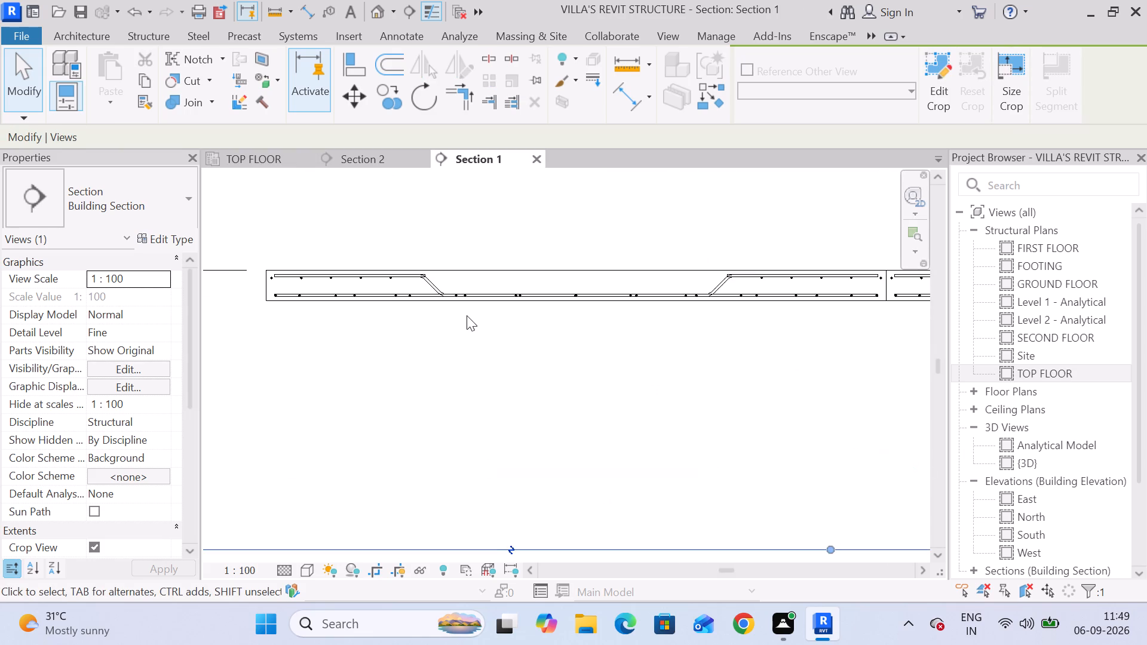
middle_drag(467, 316, 572, 331)
scroll(577, 331, up, 1)
middle_drag(571, 328, 500, 297)
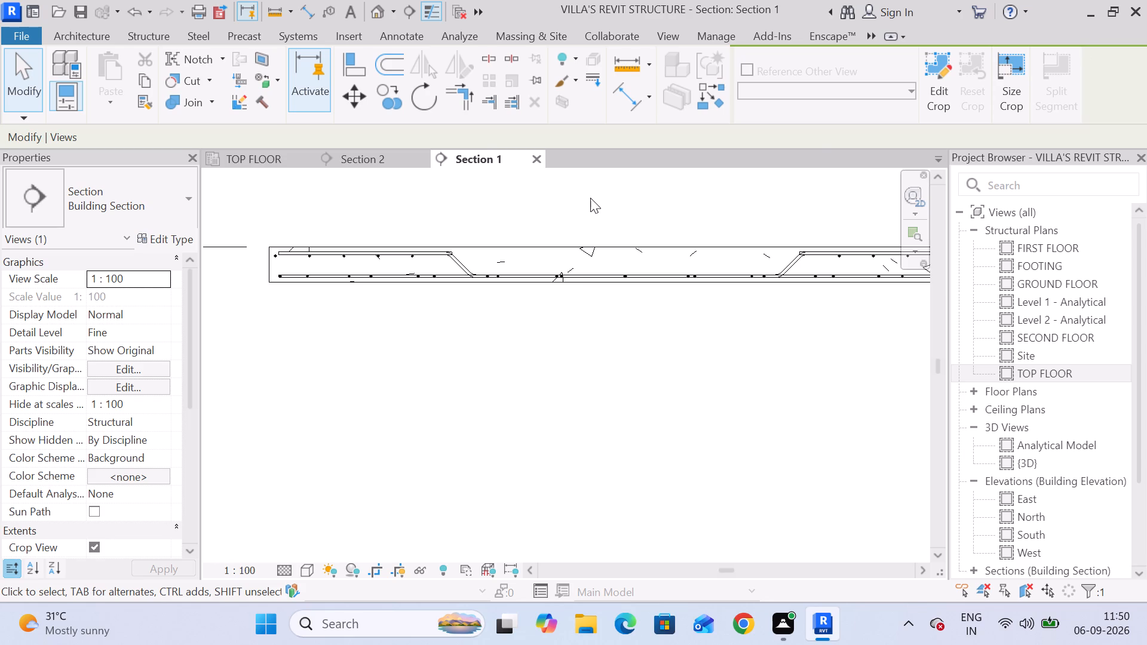
click(461, 263)
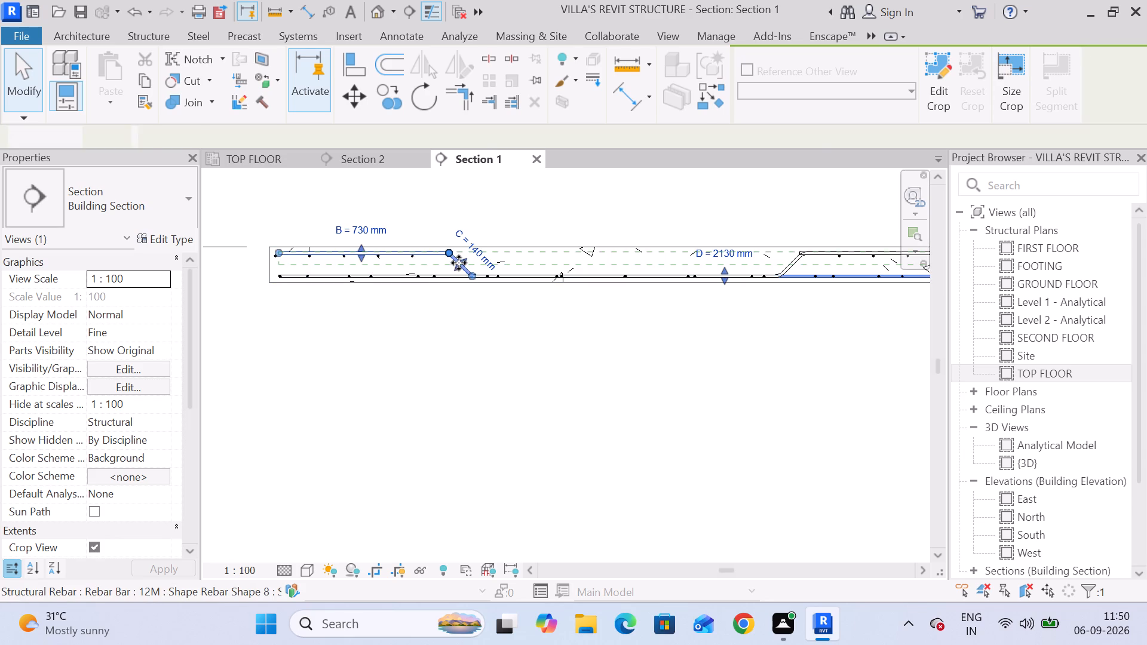
scroll(459, 263, up, 1)
scroll(459, 263, down, 1)
scroll(459, 263, up, 3)
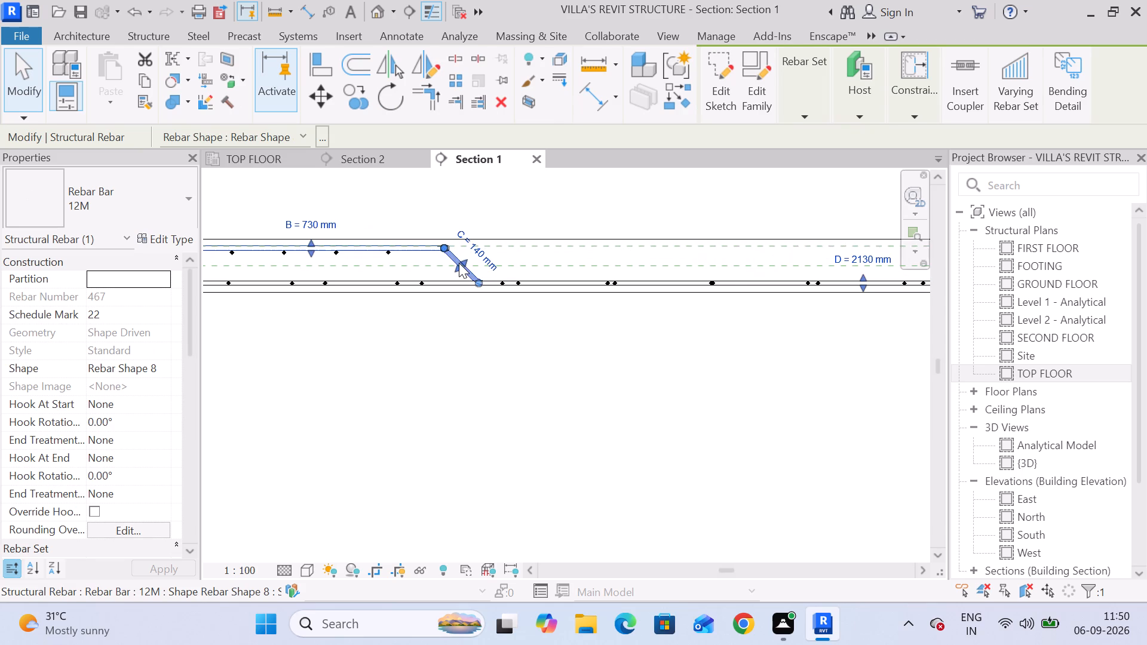
drag(459, 263, 438, 261)
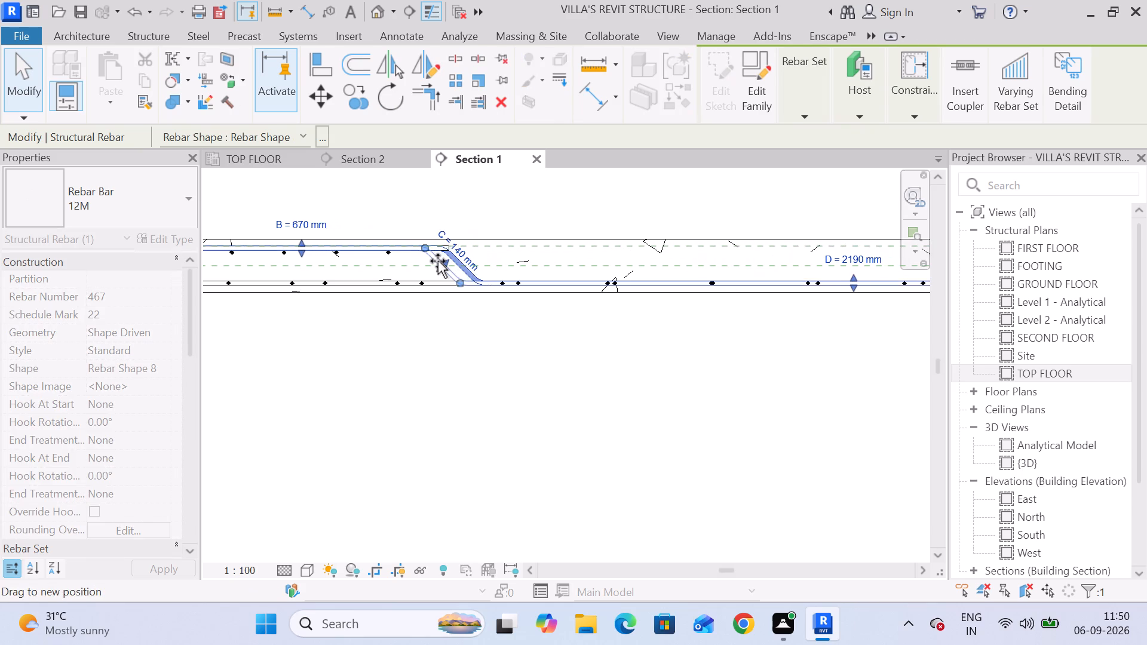
drag(438, 261, 446, 261)
middle_drag(392, 324, 399, 275)
click(444, 295)
Lengthen the first slab's straight top bar past the crank to 850 mm.
click(446, 195)
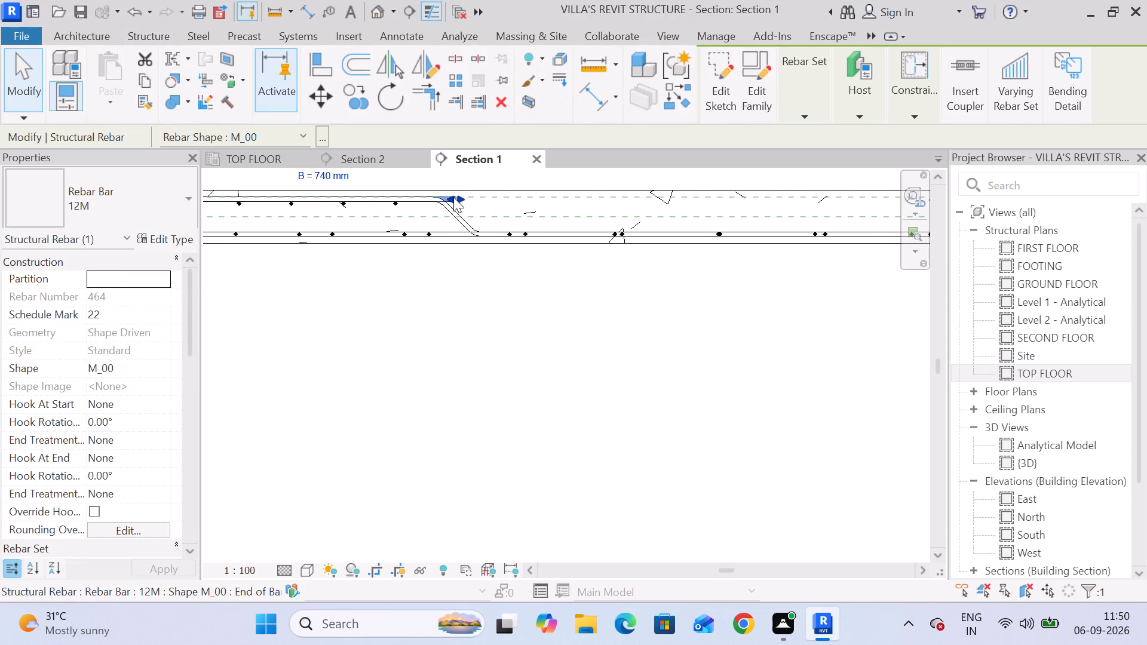
drag(453, 197, 496, 195)
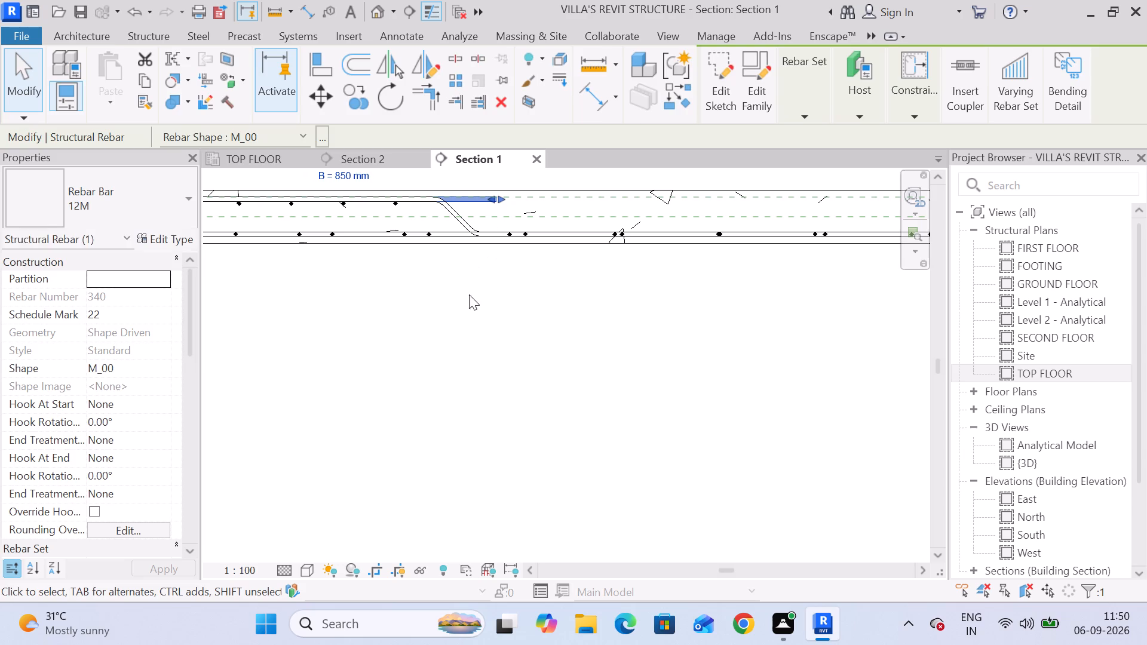
click(452, 308)
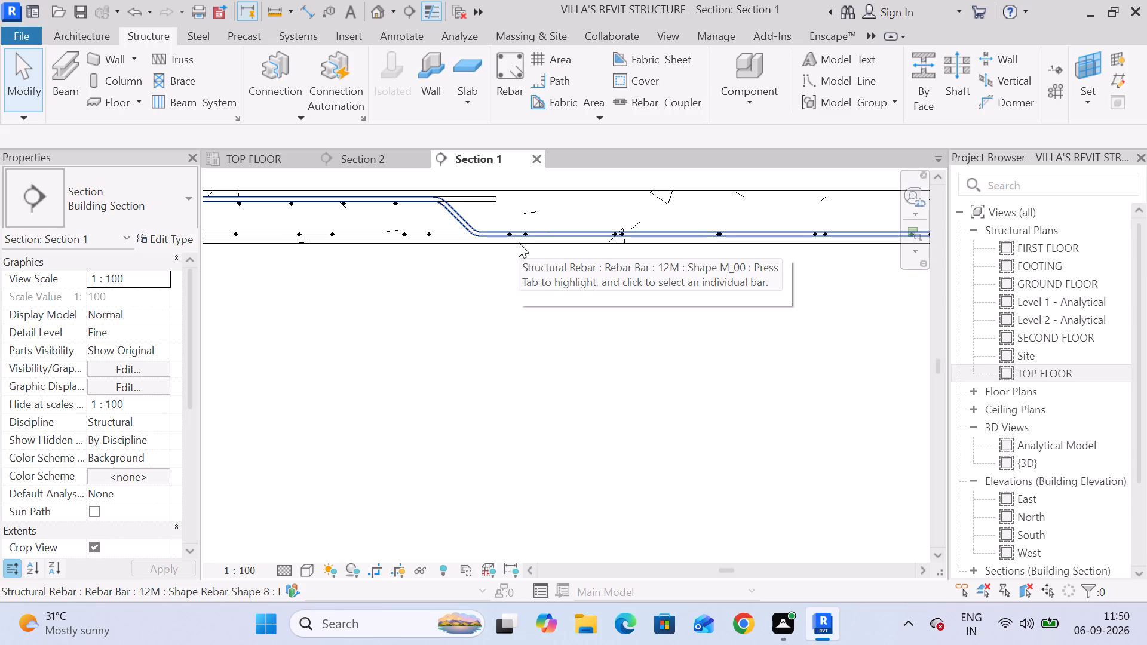
Examine the extended top bar and the other reinforcement at the left end of the slab in Section 1.
scroll(437, 251, down, 4)
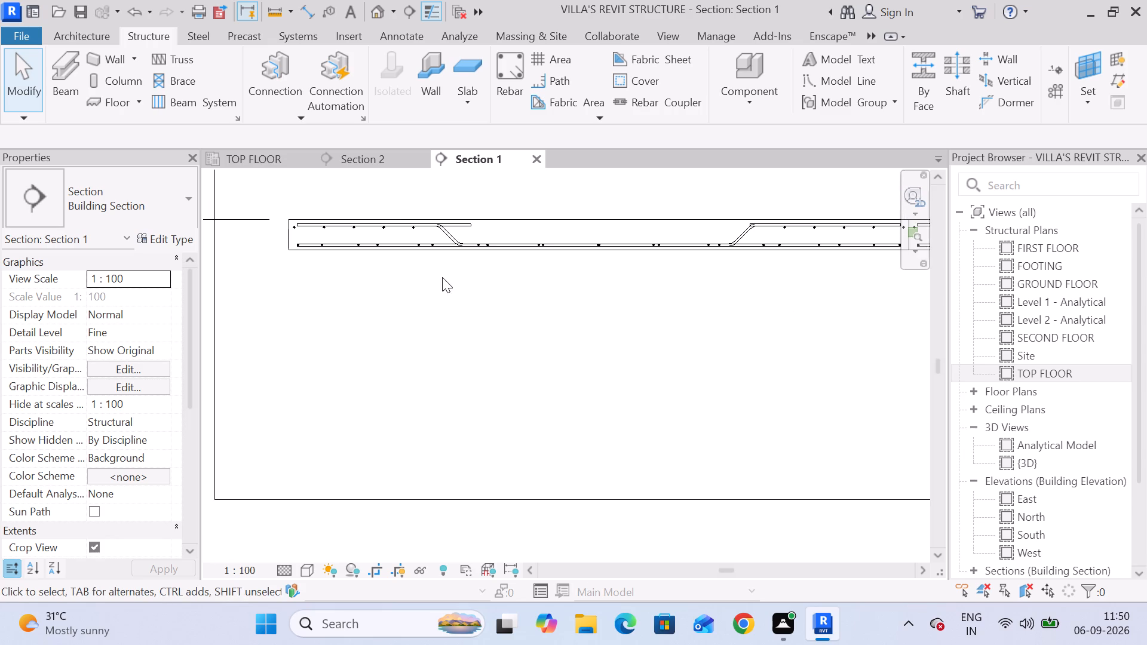
scroll(443, 233, up, 3)
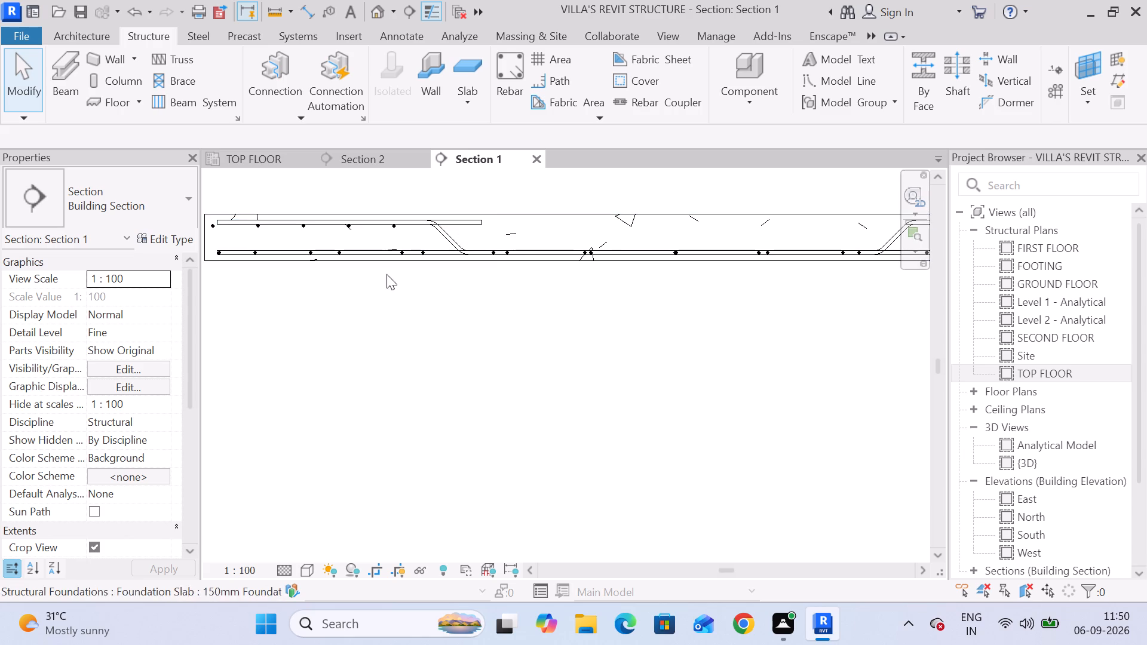
middle_drag(376, 300, 510, 297)
scroll(339, 214, up, 10)
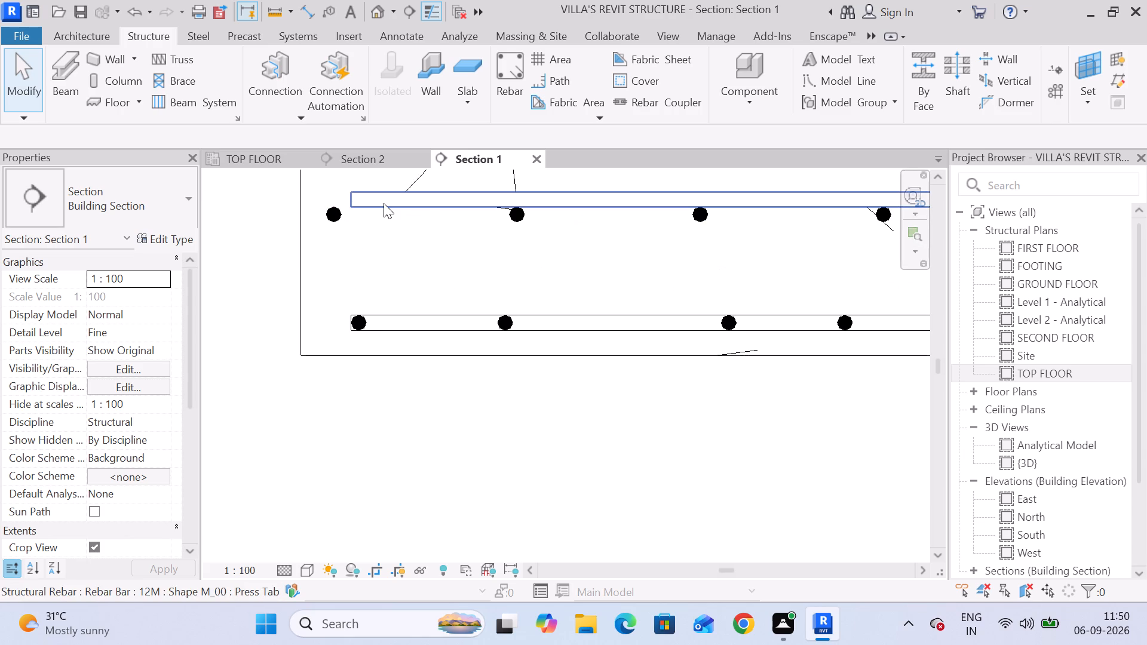
click(384, 203)
scroll(416, 245, down, 10)
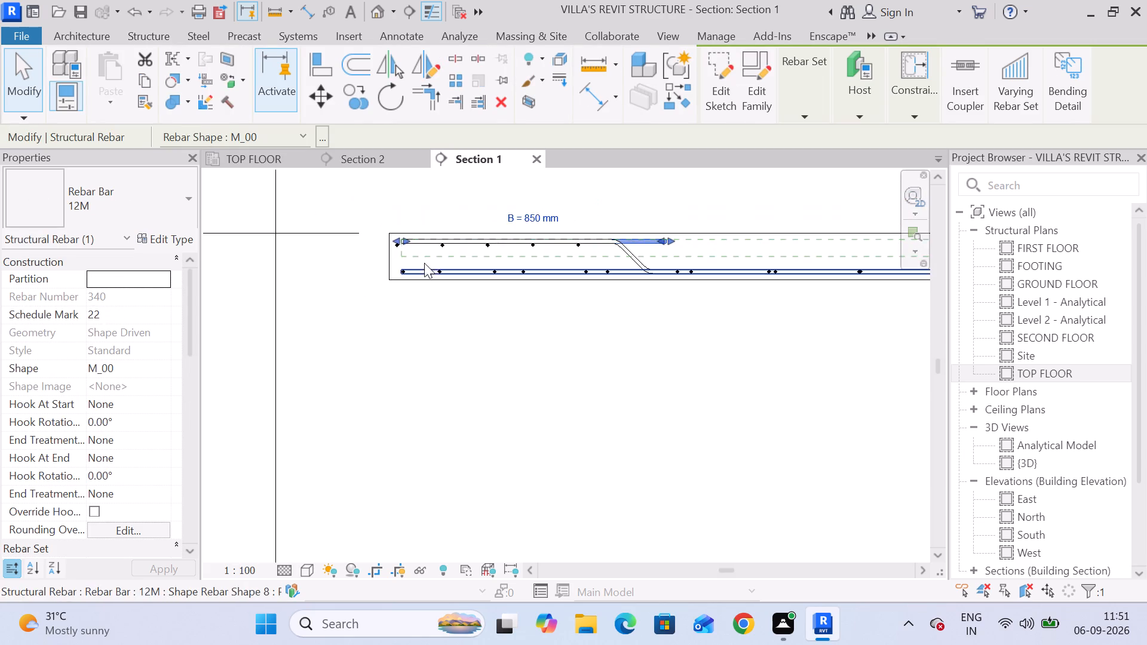
click(559, 339)
click(547, 288)
click(551, 282)
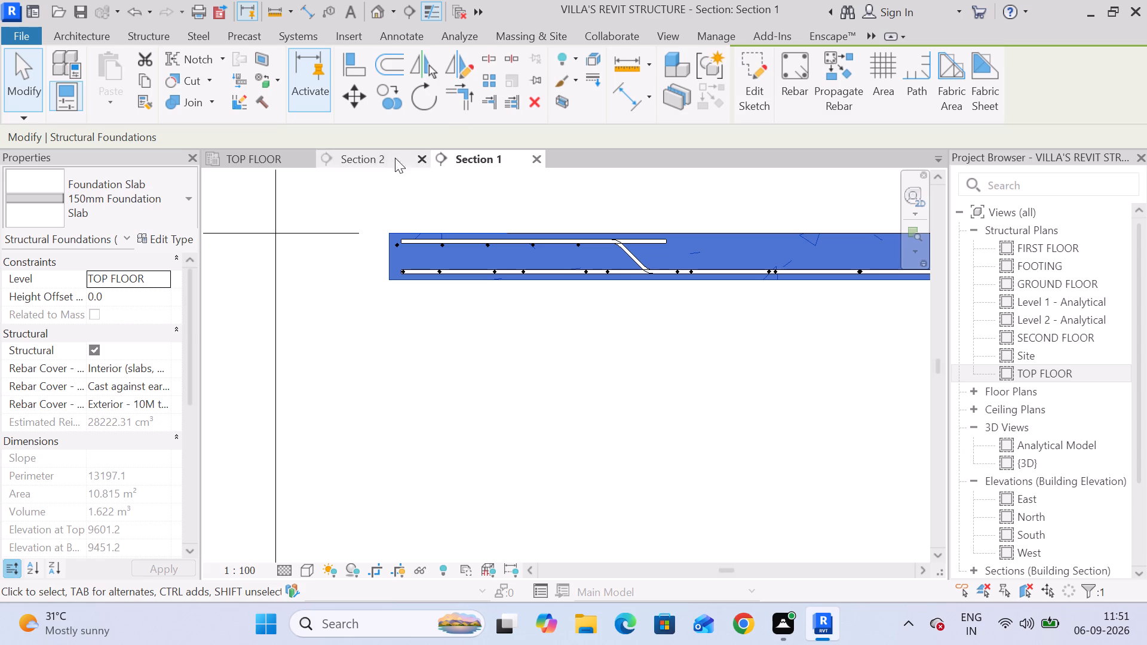
click(388, 335)
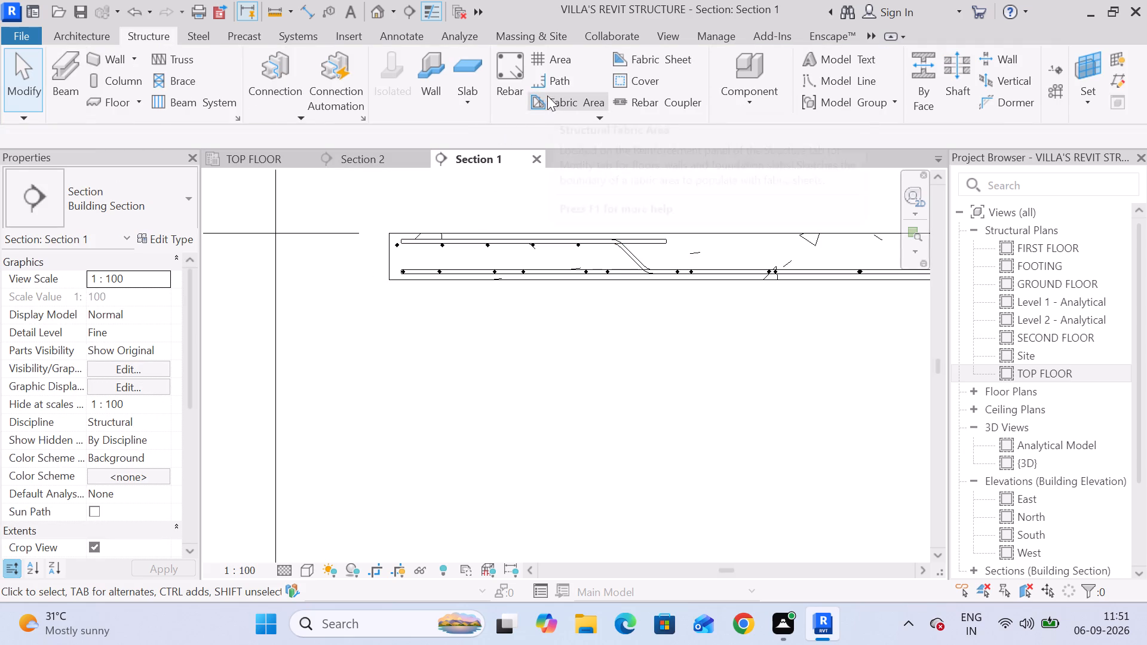
Set the rebar cover of the first slab in Section 1 to slab cover <20 mm>, dismissing the save reminder.
click(630, 82)
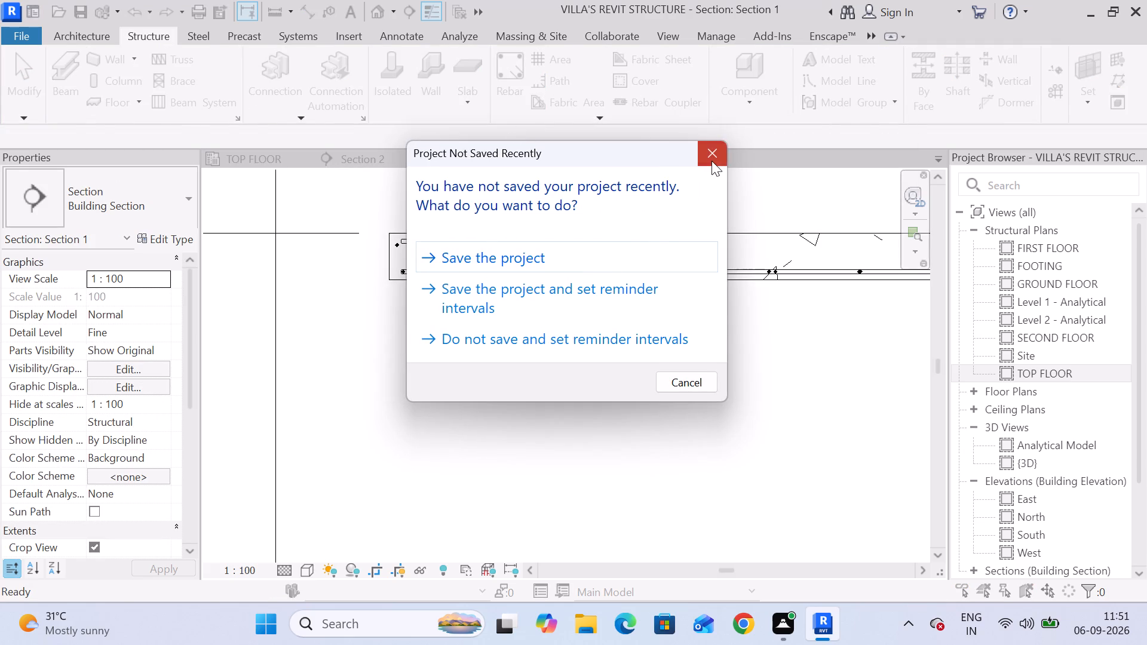
click(711, 161)
click(556, 277)
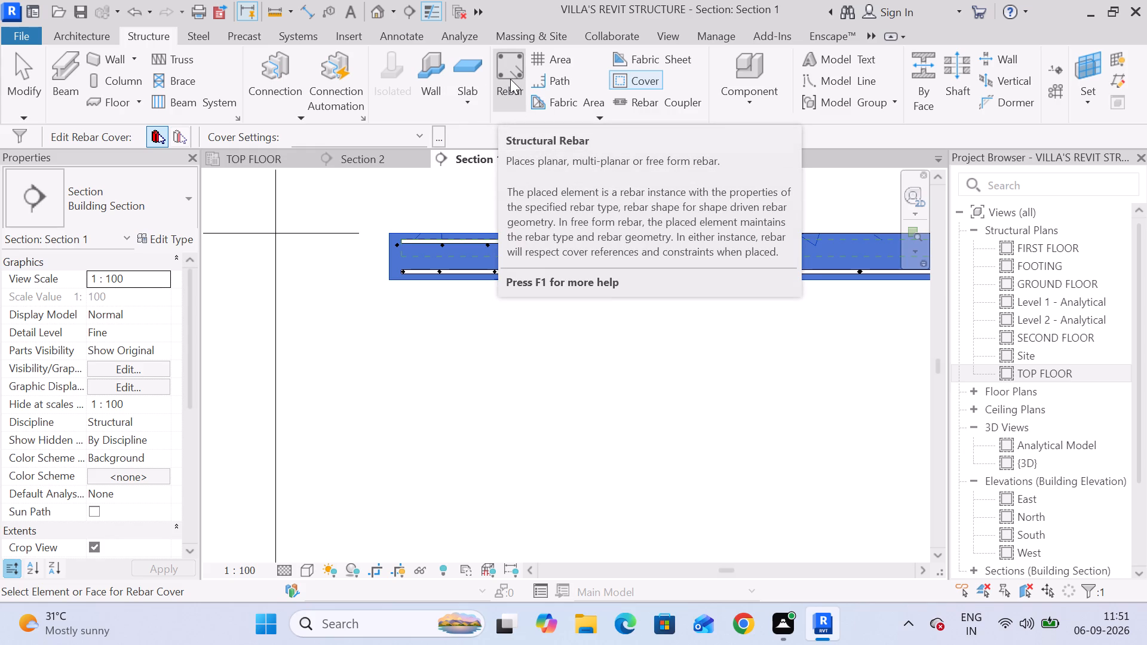
click(649, 73)
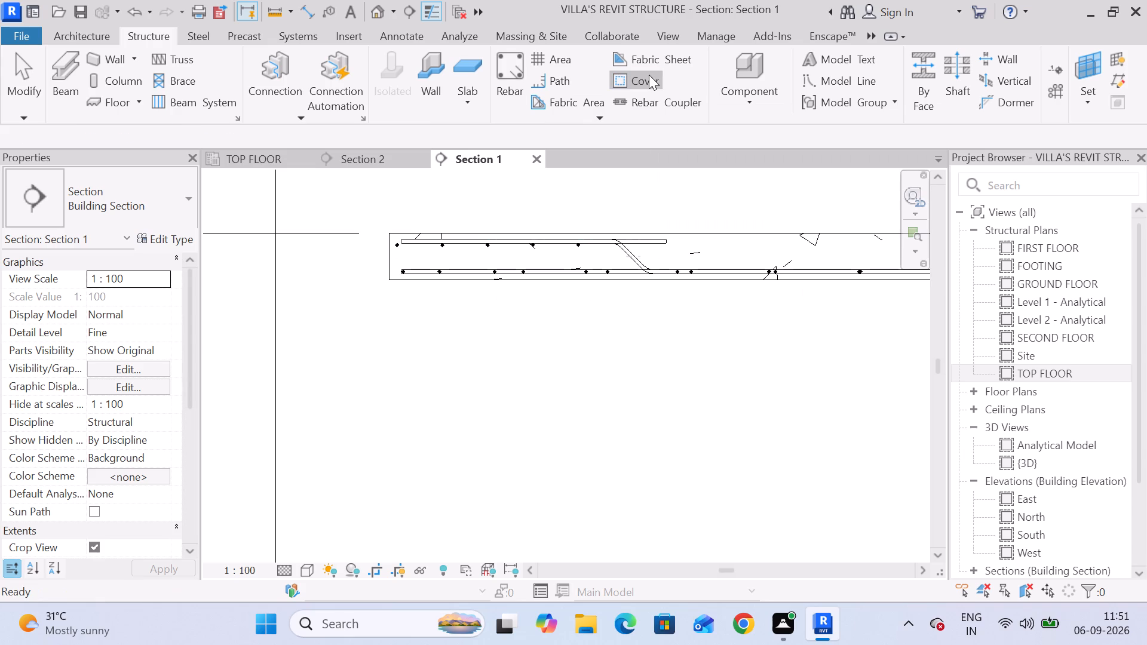
click(627, 278)
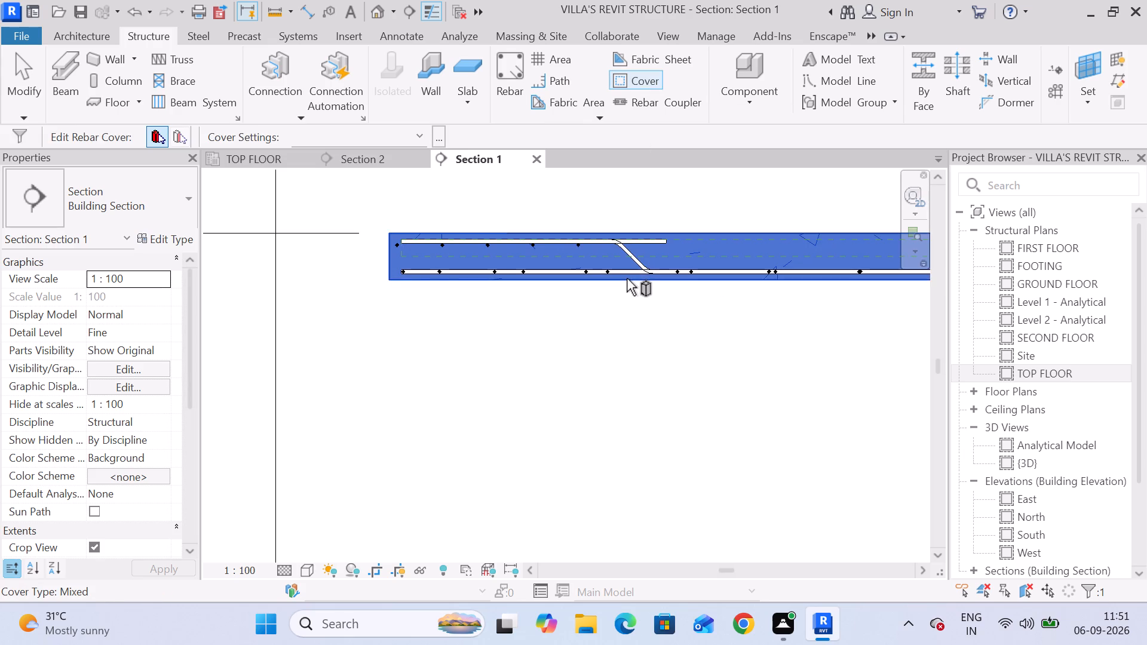
click(421, 135)
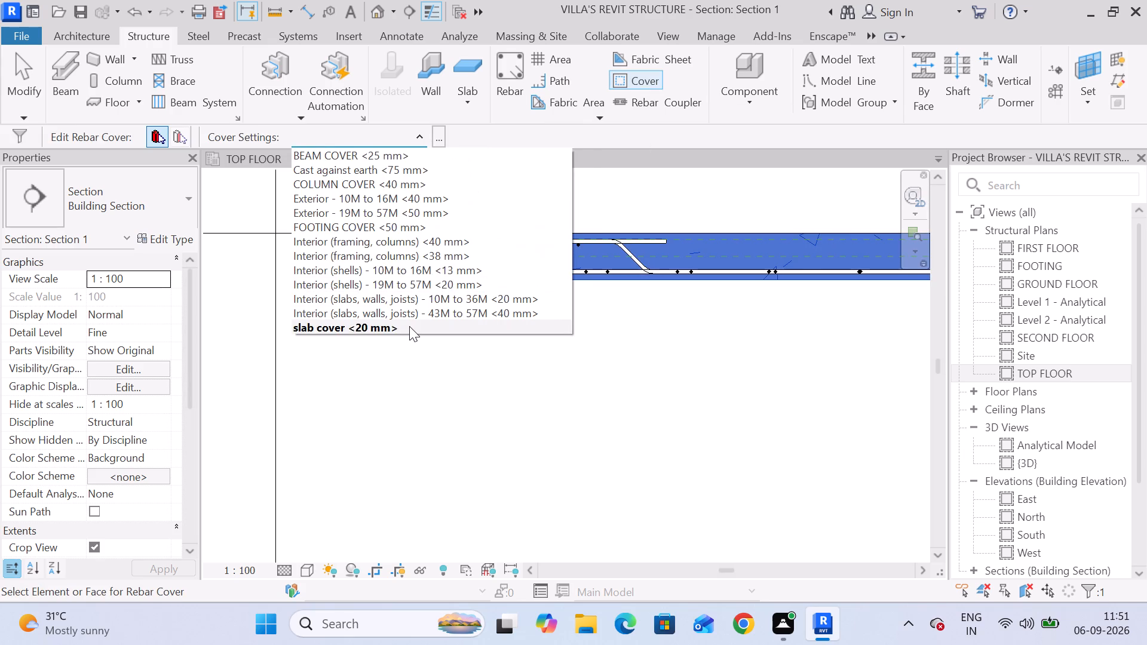
click(409, 326)
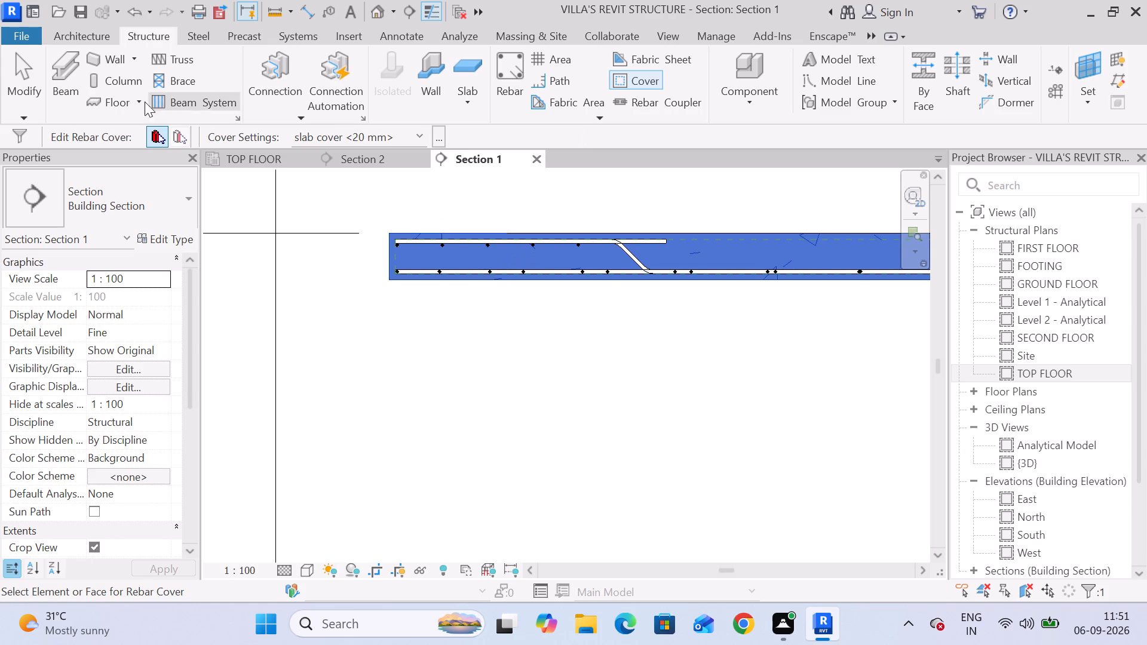
click(13, 93)
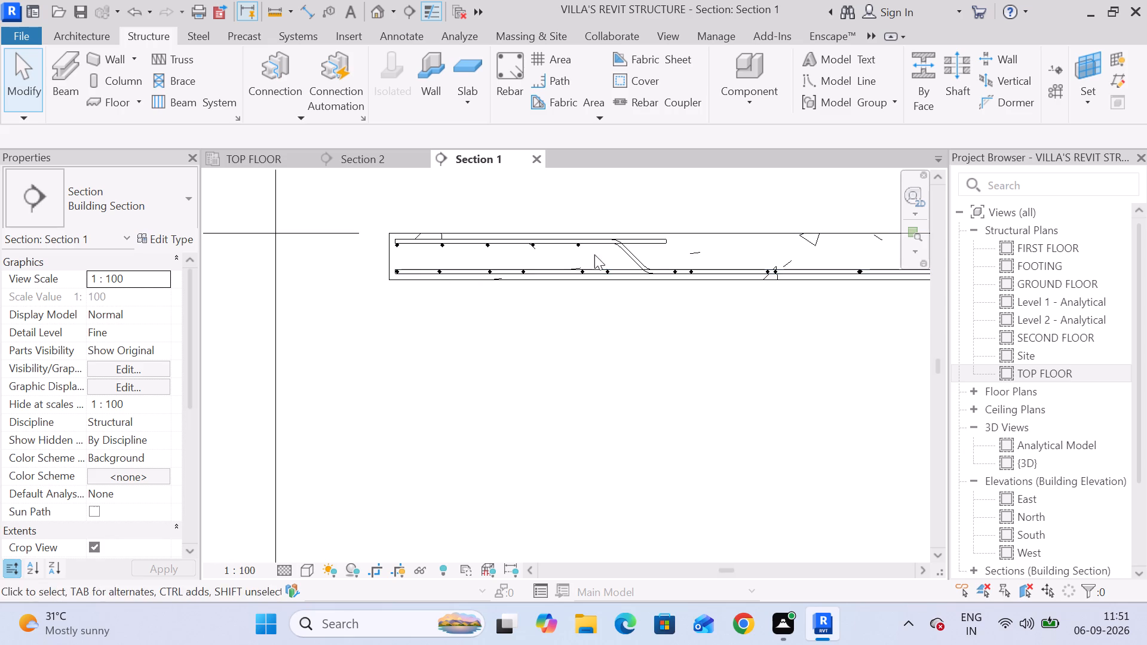
Shift the sloped segment of the cranked bar at the first slab's right end toward that end, making its upper leg 700 mm.
scroll(642, 272, down, 4)
middle_drag(865, 292, 467, 292)
scroll(567, 257, up, 3)
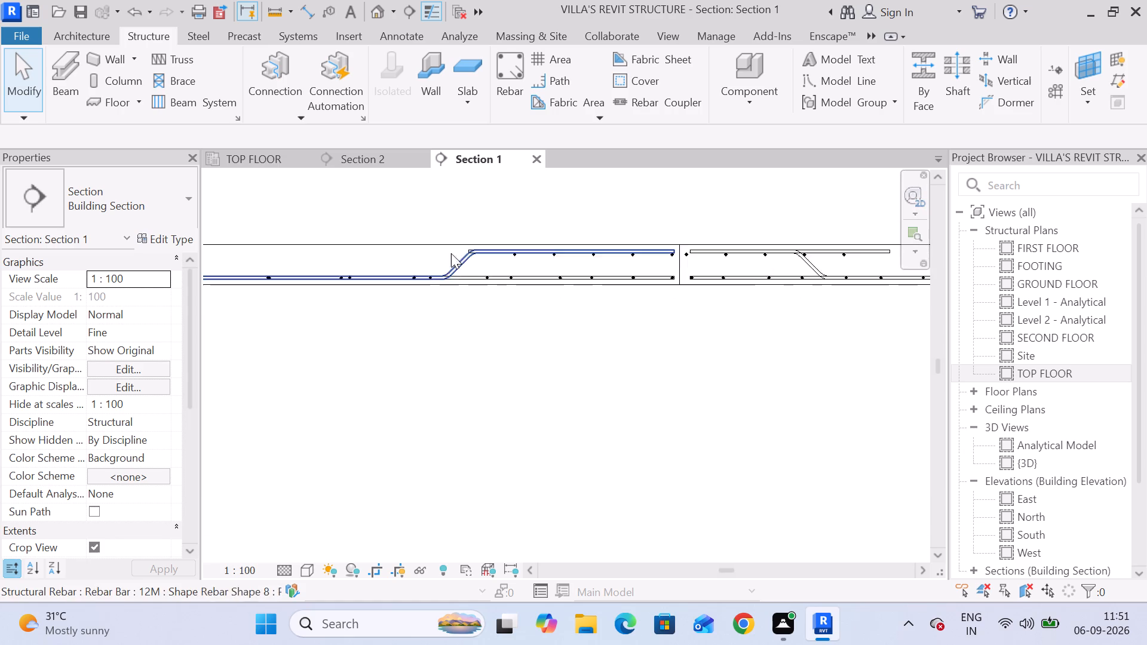
scroll(456, 257, up, 4)
click(472, 270)
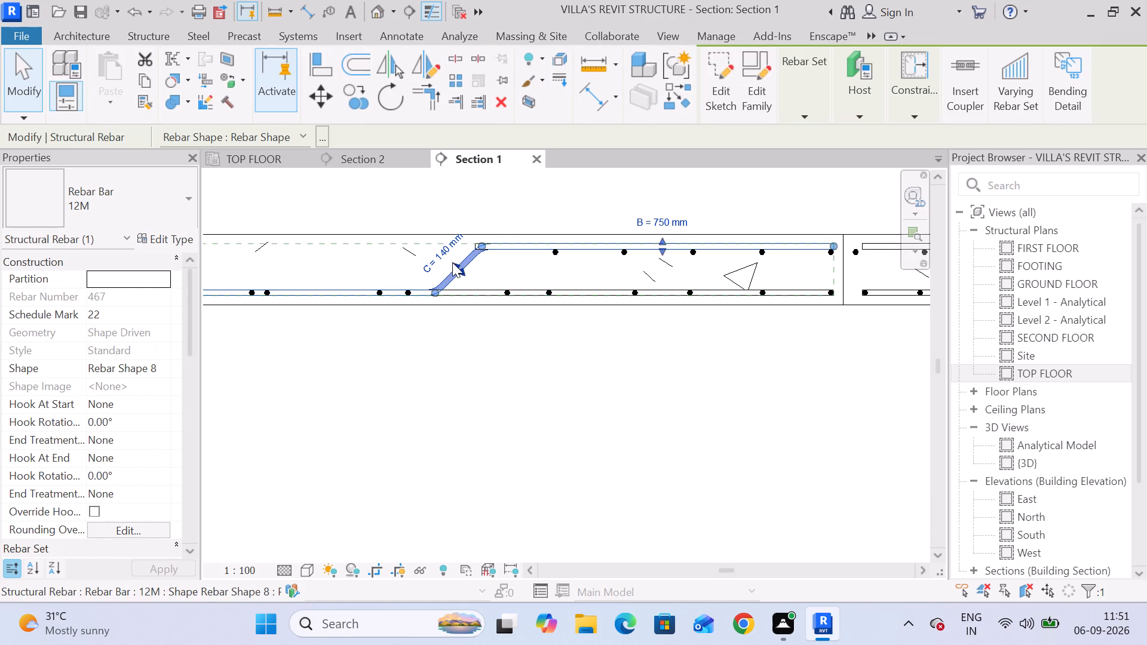
drag(454, 268, 482, 268)
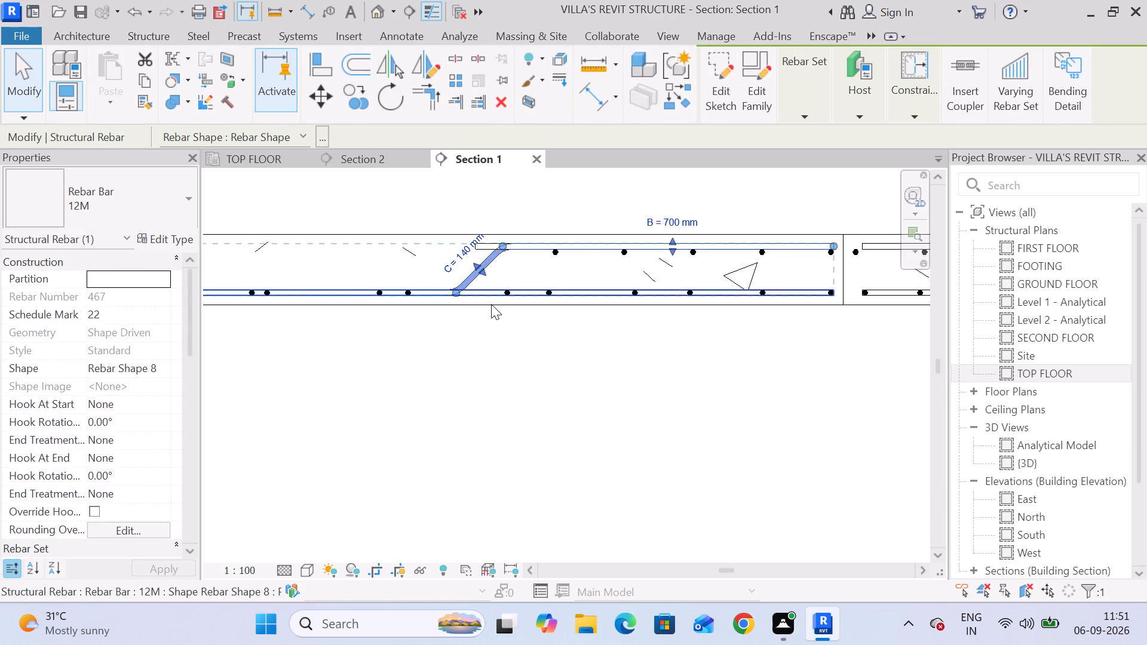
click(491, 309)
click(476, 339)
Lengthen the straight top bar at the first slab's right end past the crank to 890 mm.
click(476, 255)
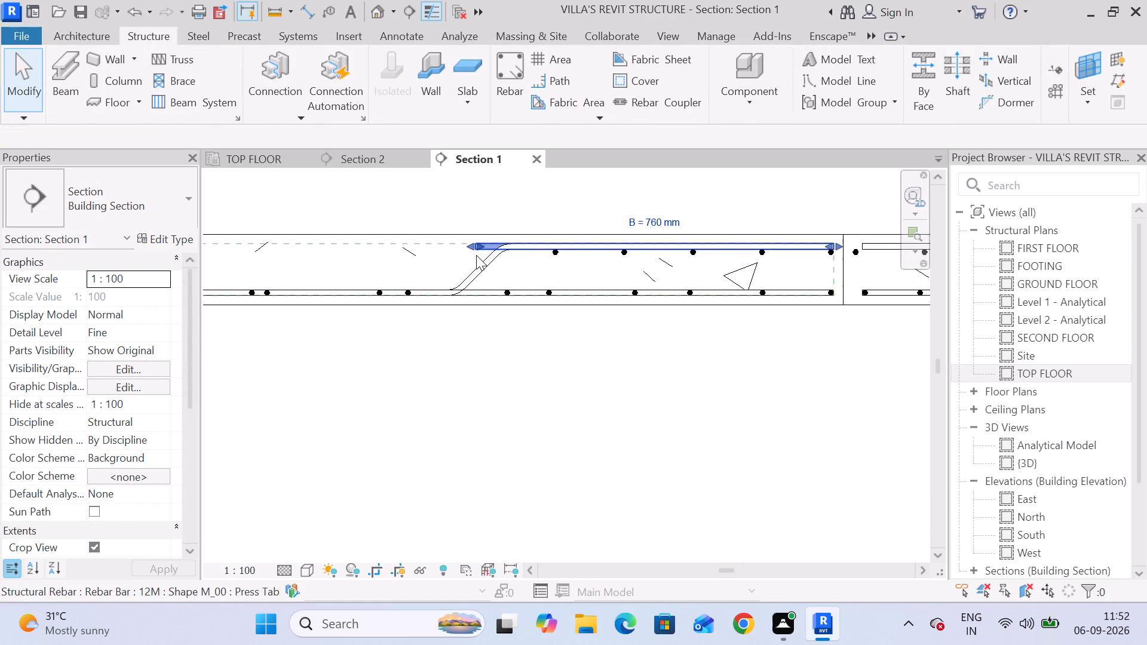
scroll(515, 348, down, 3)
middle_drag(514, 351, 618, 327)
drag(587, 258, 515, 259)
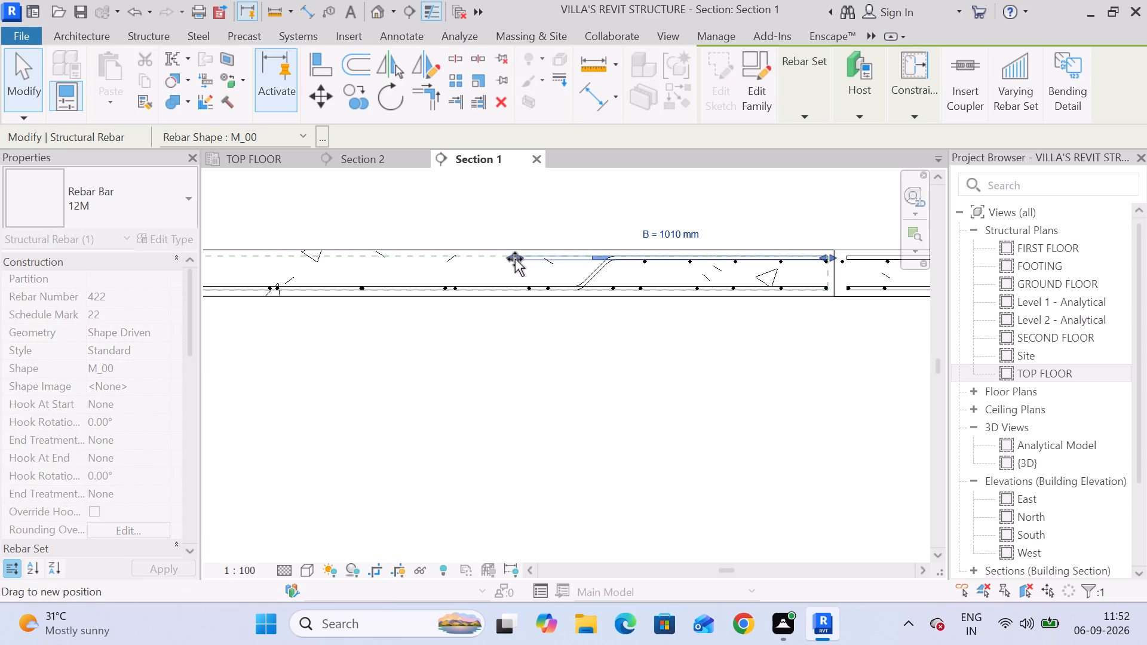
drag(515, 259, 562, 260)
drag(562, 260, 551, 262)
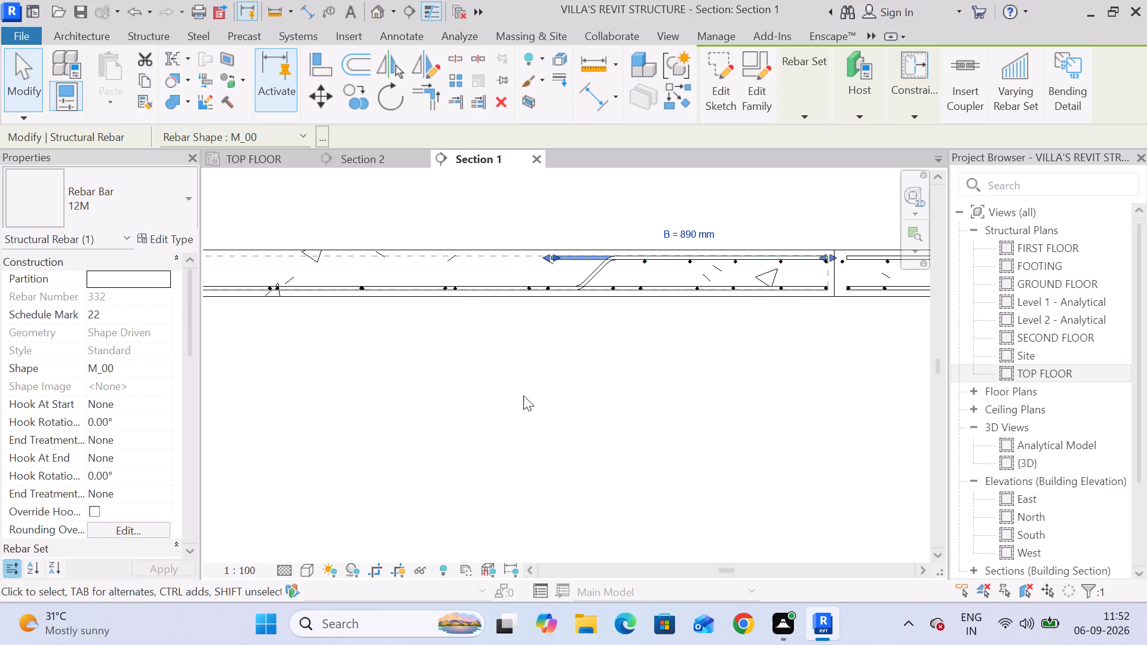
scroll(523, 395, down, 3)
middle_drag(516, 397, 575, 330)
click(559, 335)
Extend the set of distribution bars under the first slab's left top bar up to the start of the crank's bend.
scroll(559, 335, down, 3)
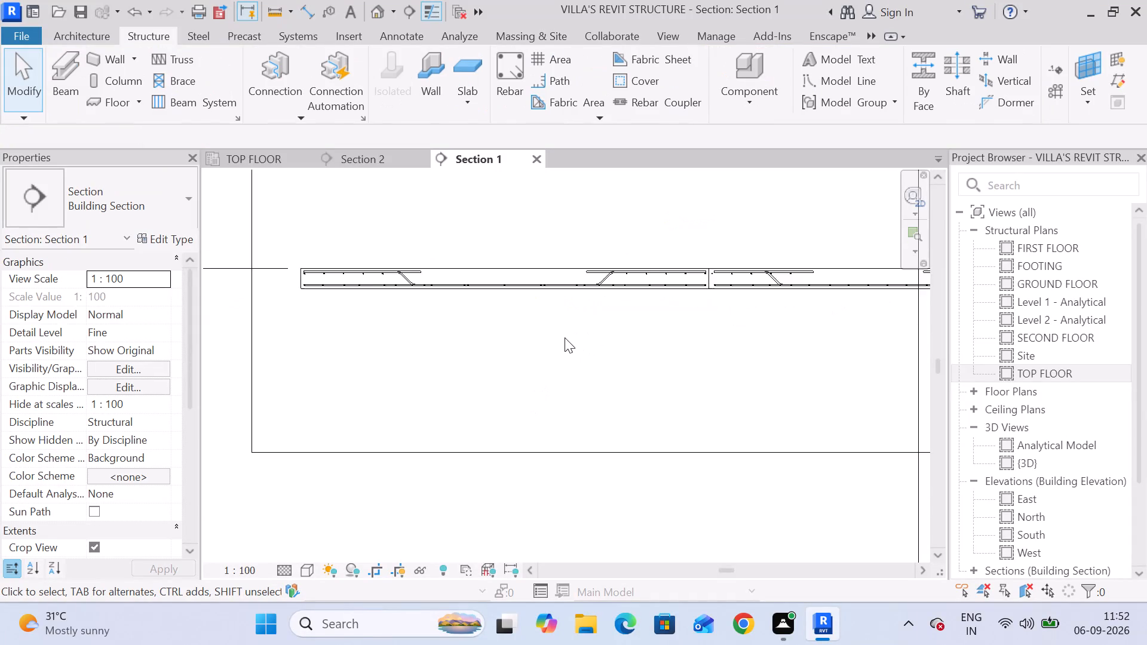
middle_drag(565, 337, 686, 314)
middle_drag(753, 247, 633, 246)
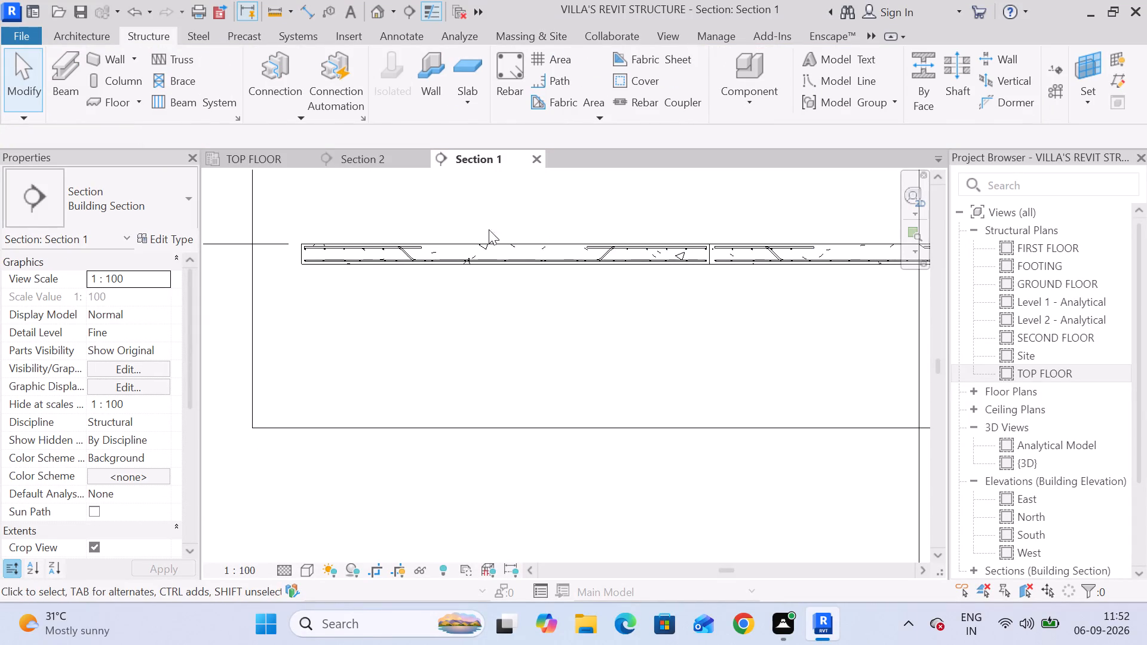
scroll(431, 241, up, 4)
scroll(309, 261, up, 4)
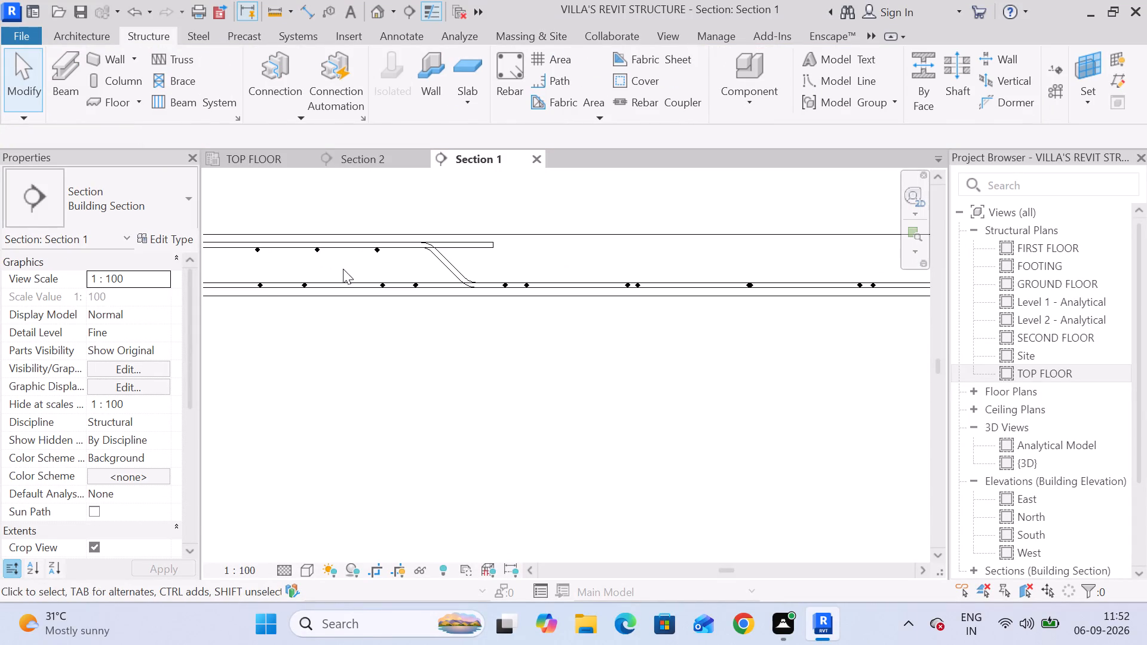
click(378, 253)
drag(375, 249, 392, 249)
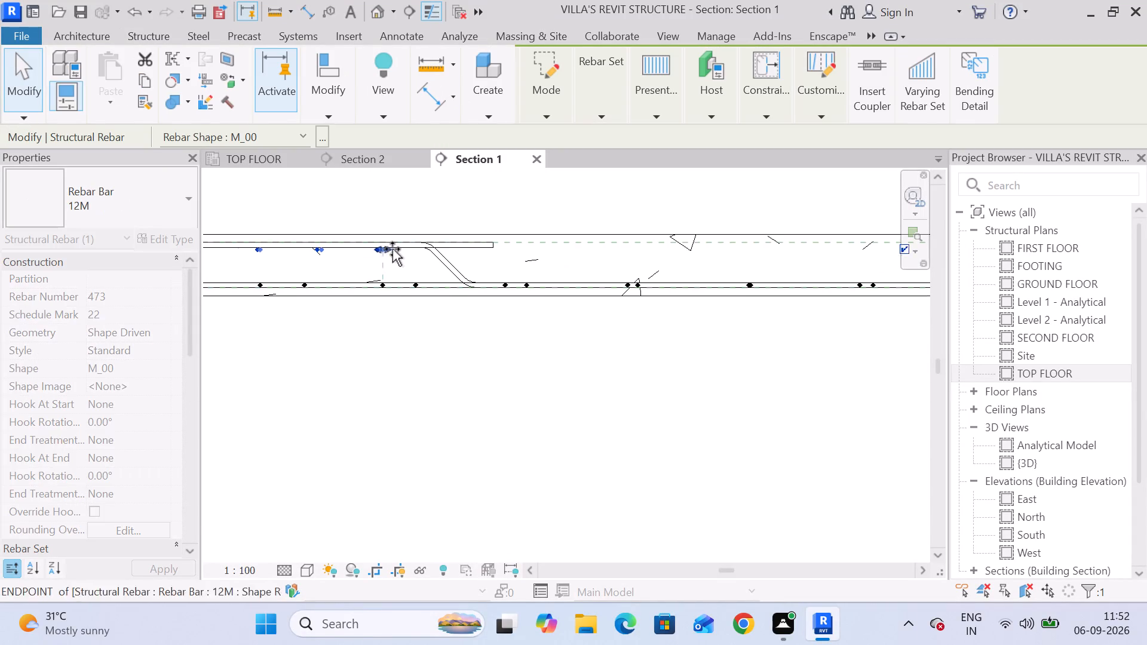
drag(392, 249, 418, 249)
scroll(424, 253, up, 10)
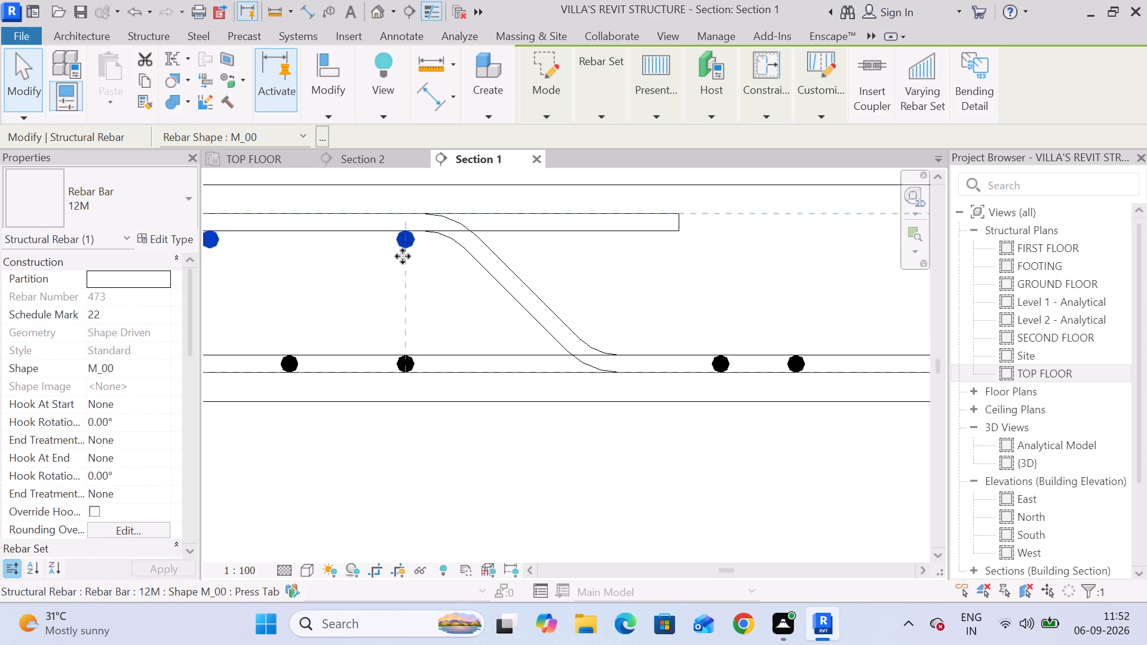
drag(406, 240, 431, 241)
scroll(431, 247, down, 7)
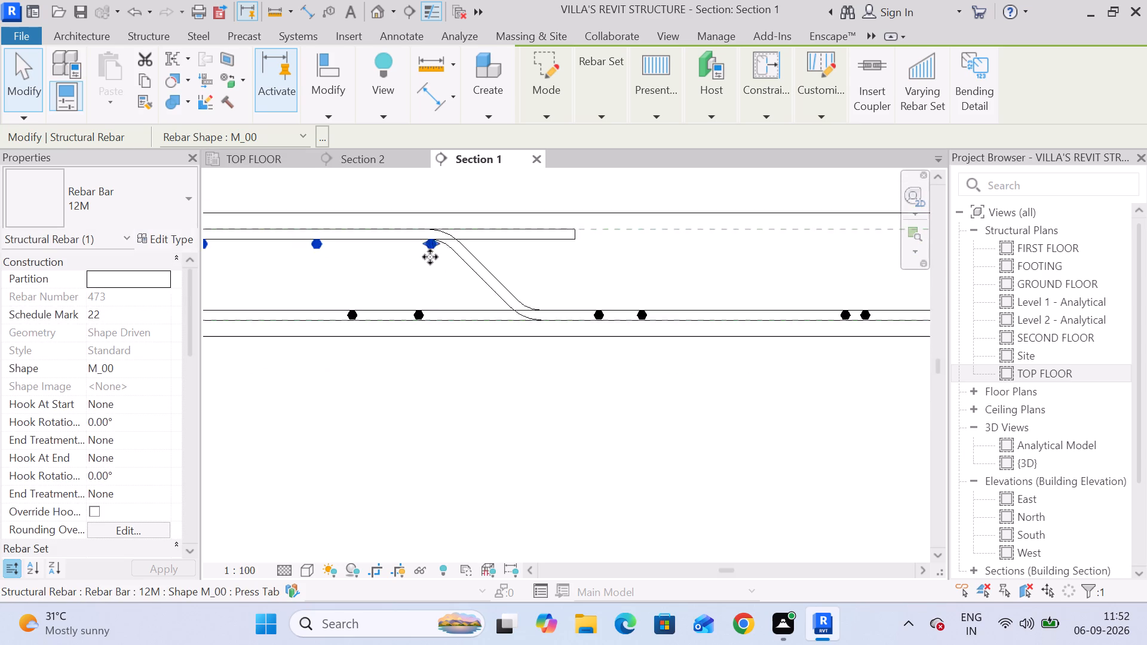
Examine the top and bottom distribution bars at the first slab's left edge in Section 1.
scroll(430, 257, down, 3)
middle_drag(426, 256, 738, 256)
scroll(467, 231, up, 14)
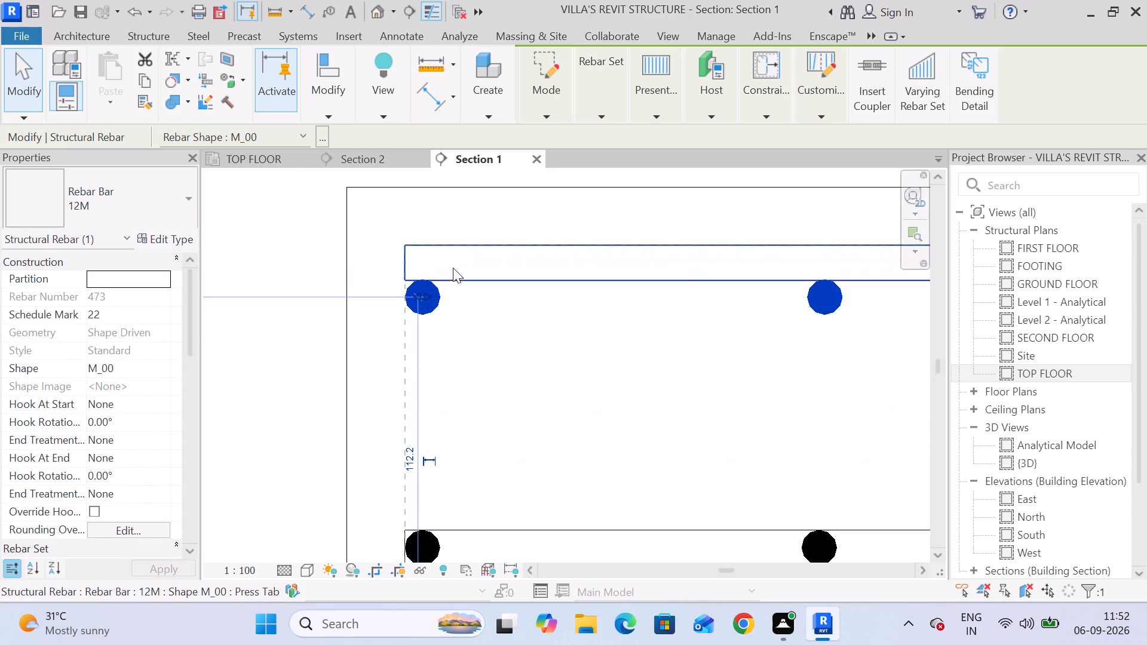
scroll(502, 347, down, 3)
middle_drag(413, 290, 326, 232)
scroll(456, 303, down, 8)
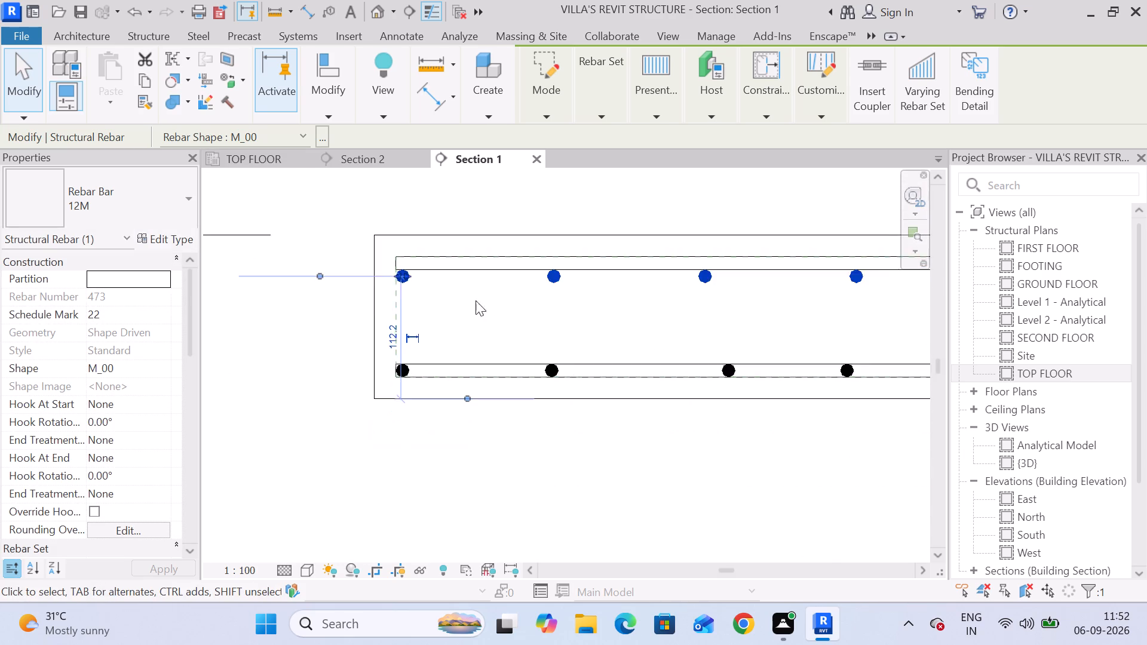
scroll(476, 300, down, 4)
middle_drag(768, 311, 412, 307)
click(694, 375)
Extend the top distribution bar set at the first slab's right end back to the crank's bend, aligned with the bottom bar below.
middle_drag(738, 370, 339, 331)
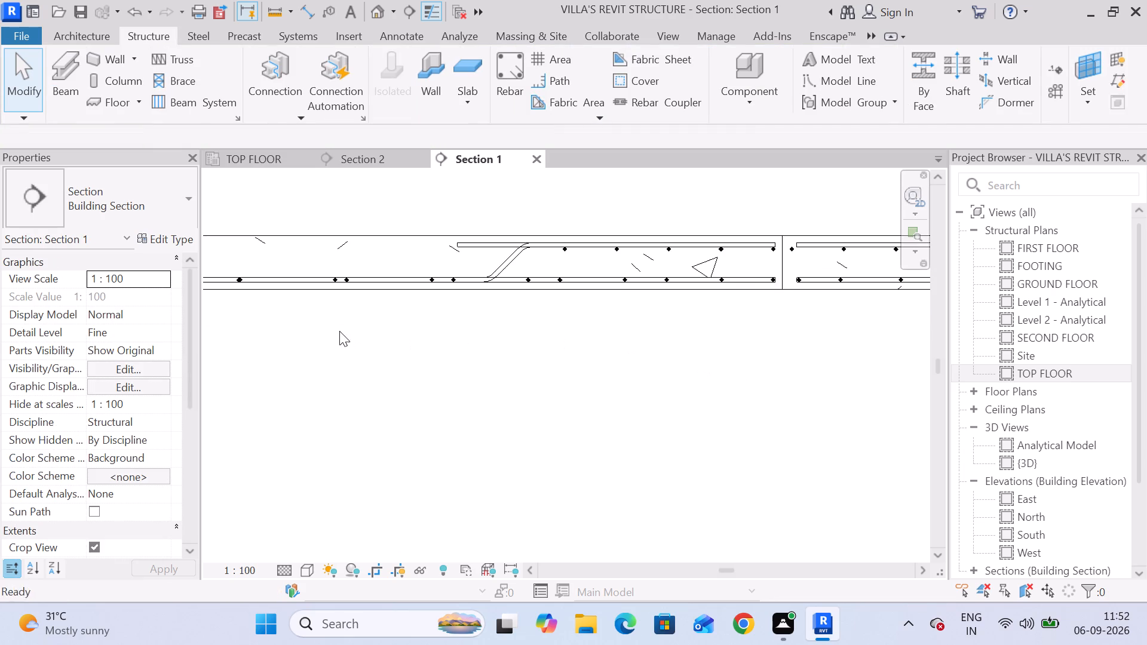
middle_drag(578, 248, 477, 247)
scroll(421, 247, up, 9)
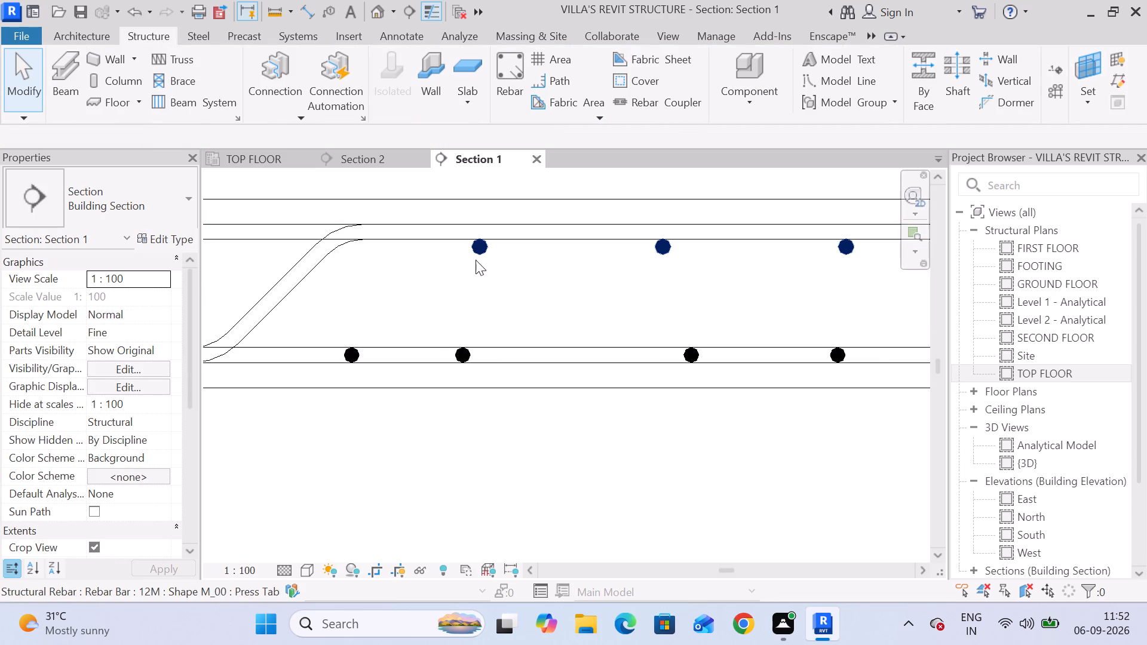
click(479, 251)
scroll(510, 262, down, 2)
middle_drag(513, 266, 259, 268)
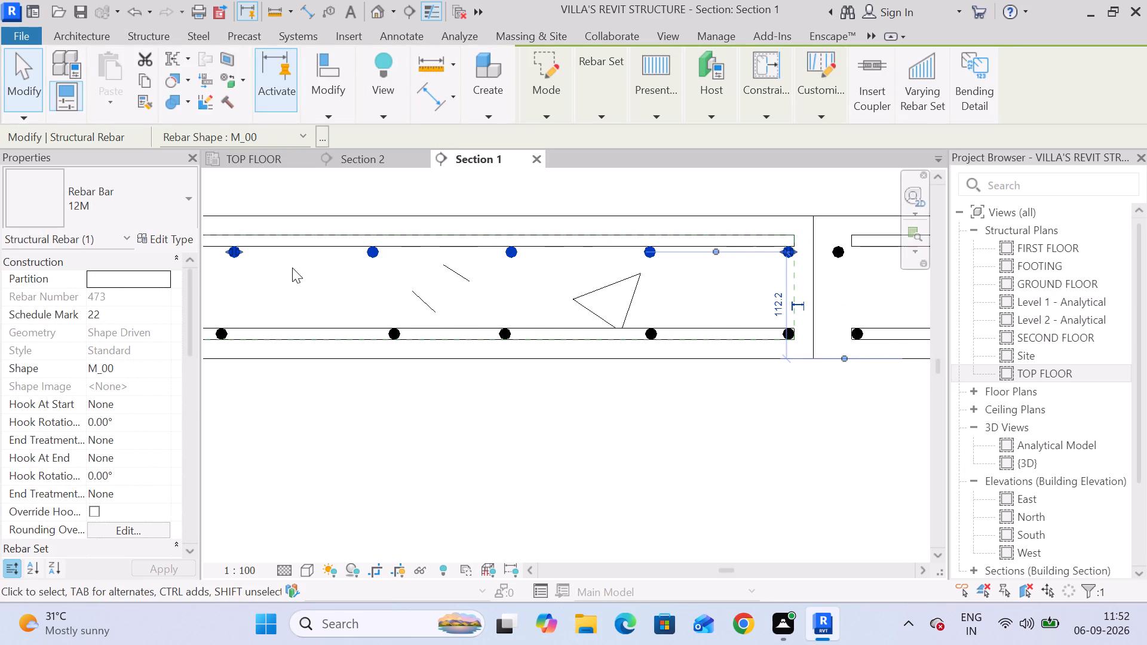
middle_drag(505, 274, 743, 247)
middle_drag(469, 239, 605, 229)
middle_drag(510, 238, 631, 235)
drag(719, 212, 703, 212)
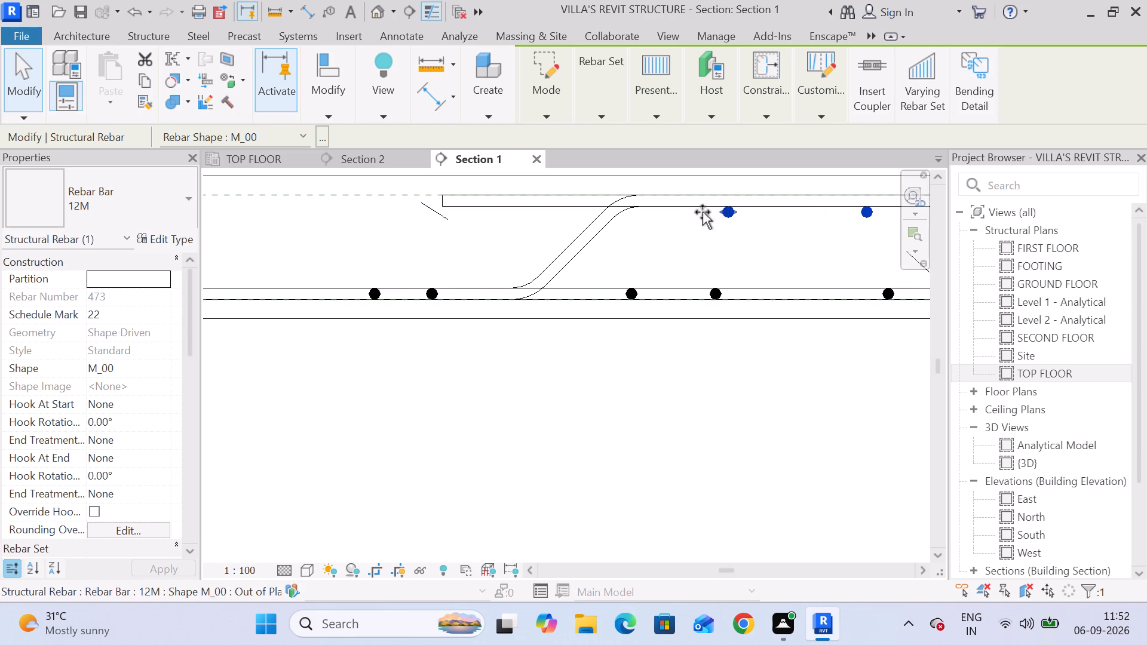
drag(703, 212, 633, 212)
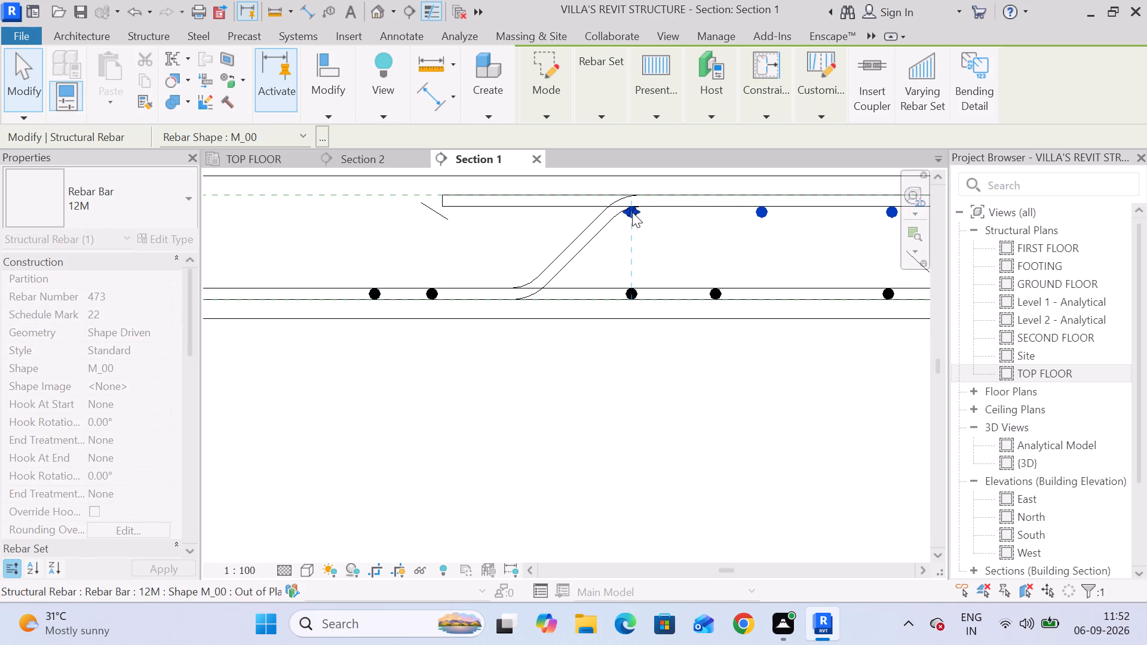
click(568, 345)
Shorten the straight top bar at the first slab's right end to 880 mm.
click(495, 199)
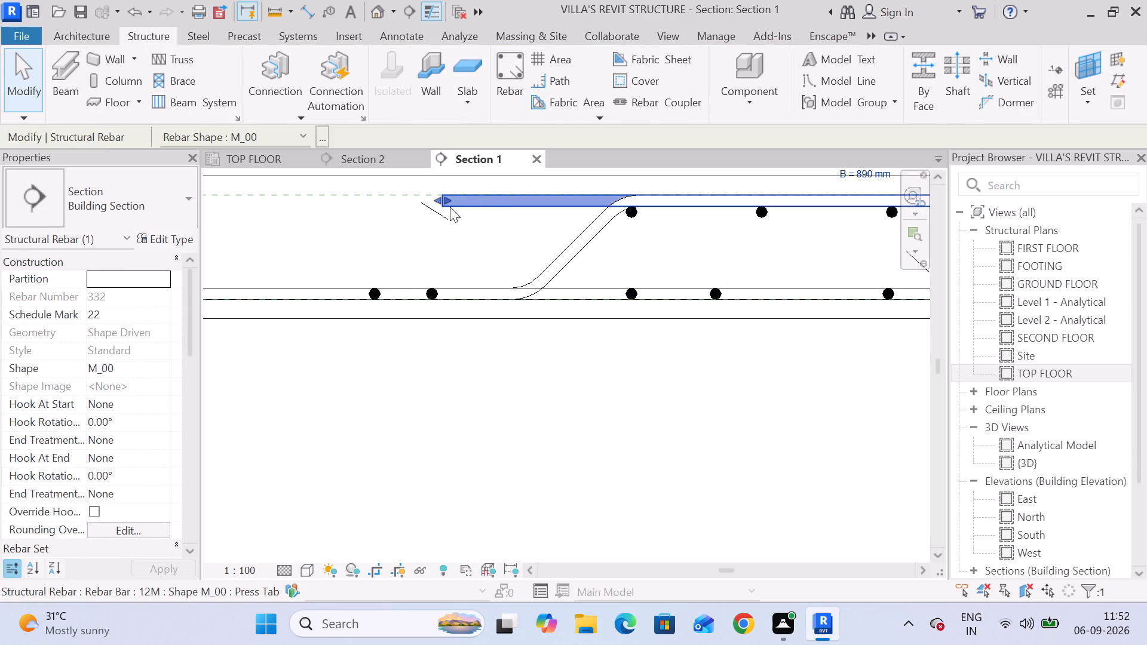
drag(444, 202, 456, 200)
scroll(499, 231, down, 7)
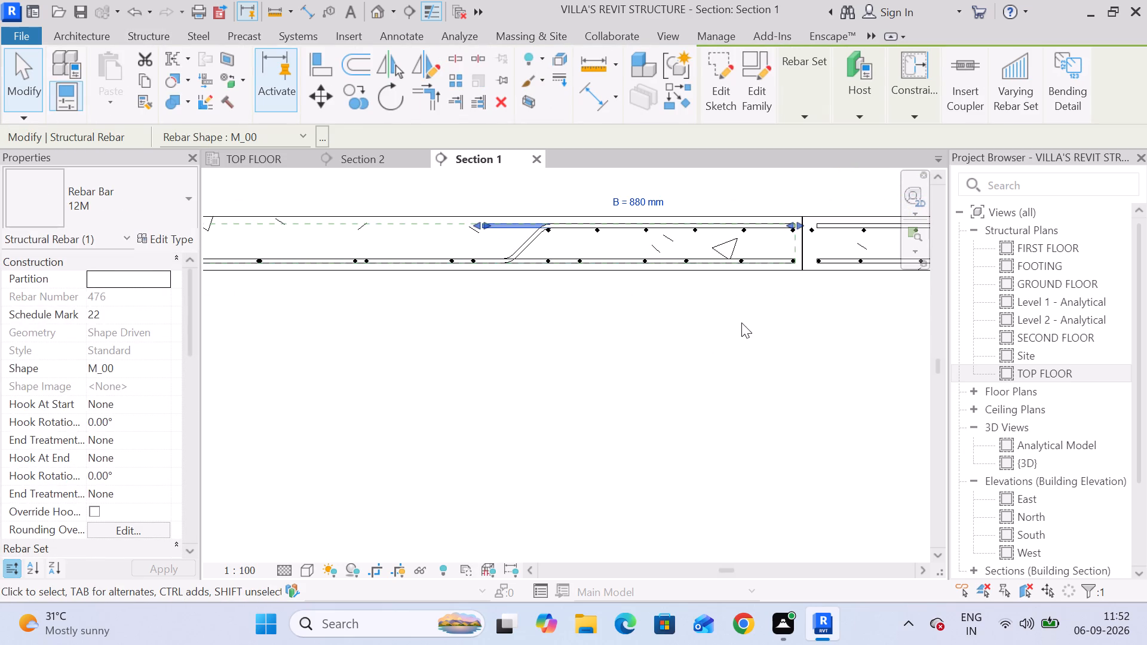
click(741, 322)
Check the upper leg lengths of the cranked bars at both ends of the first slab in Section 1.
middle_drag(419, 290, 858, 249)
scroll(486, 260, down, 4)
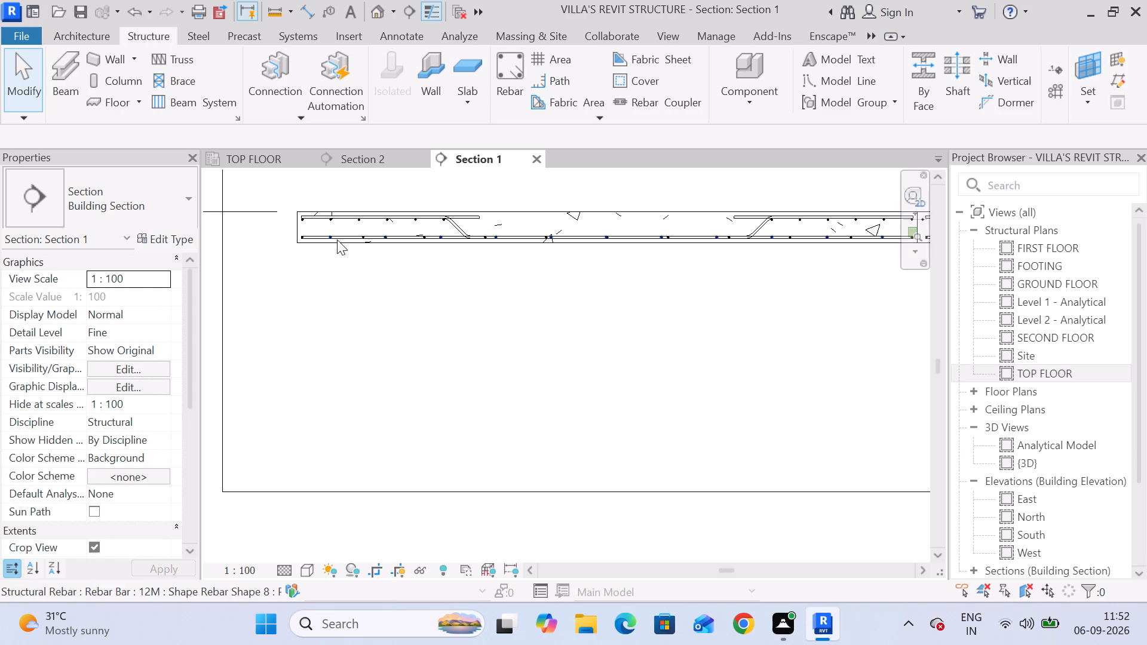
scroll(337, 239, up, 4)
click(544, 215)
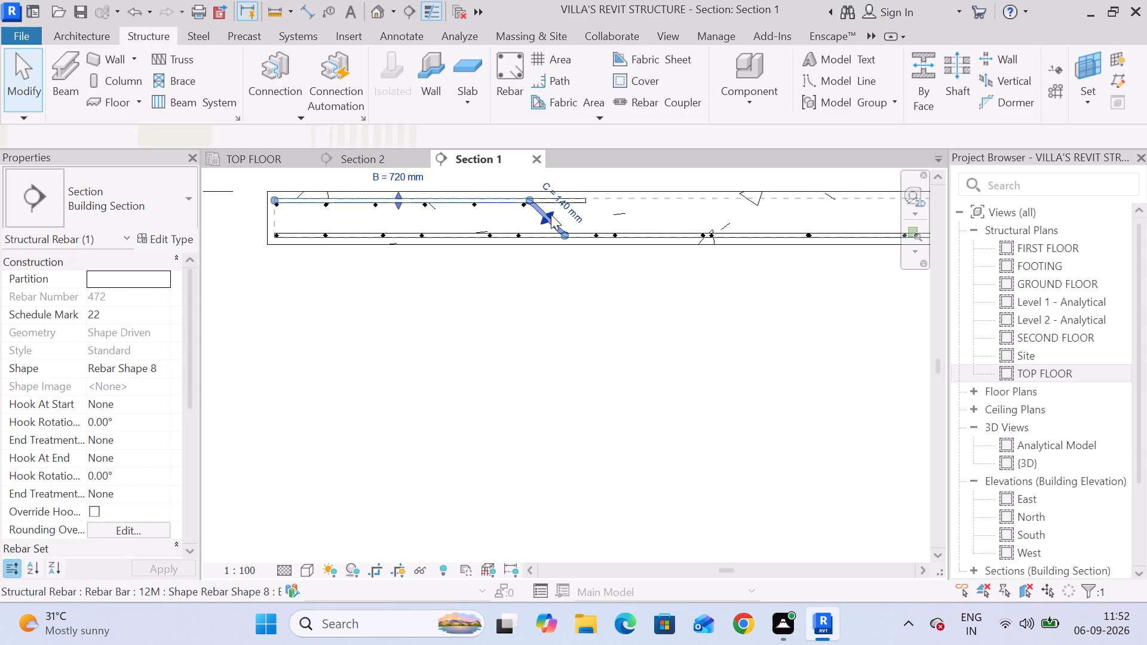
scroll(734, 368, down, 4)
middle_drag(704, 363, 369, 328)
click(569, 303)
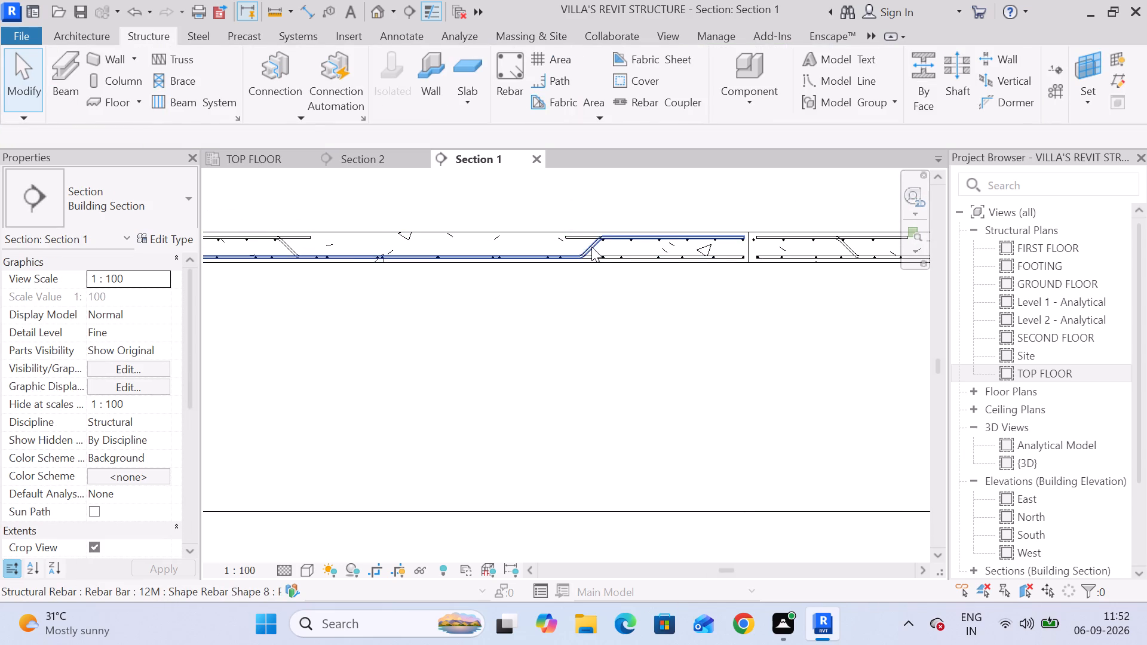
click(591, 247)
Check the upper leg lengths of the cranked bars at both ends of the first slab in Section 2.
click(384, 161)
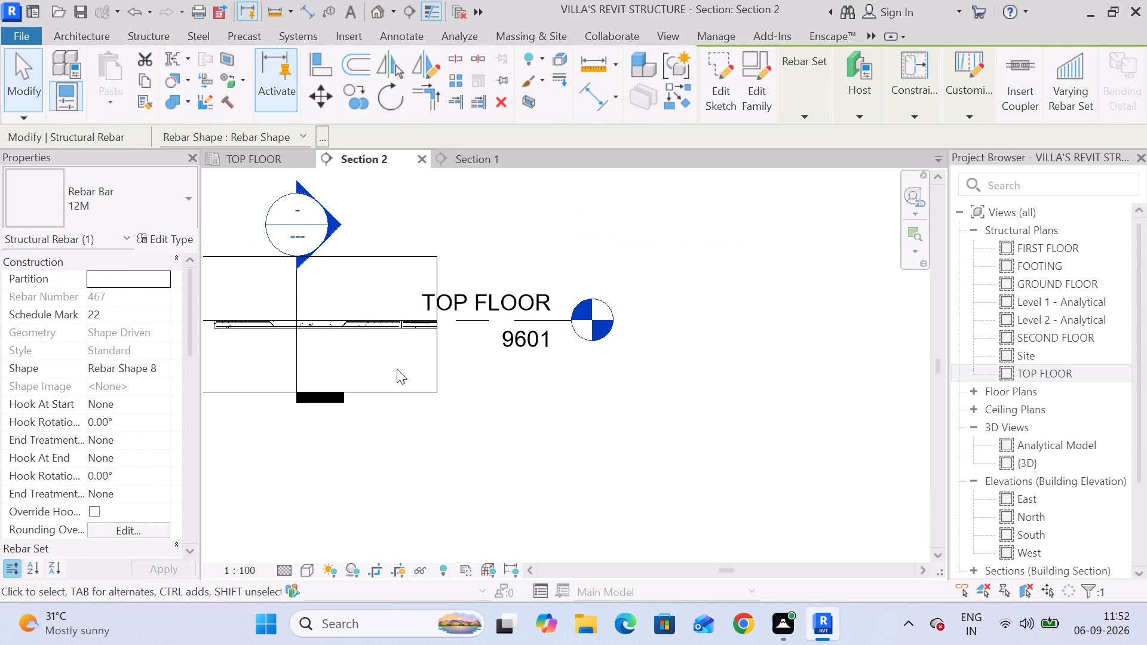
scroll(293, 334, up, 10)
middle_drag(479, 343, 514, 337)
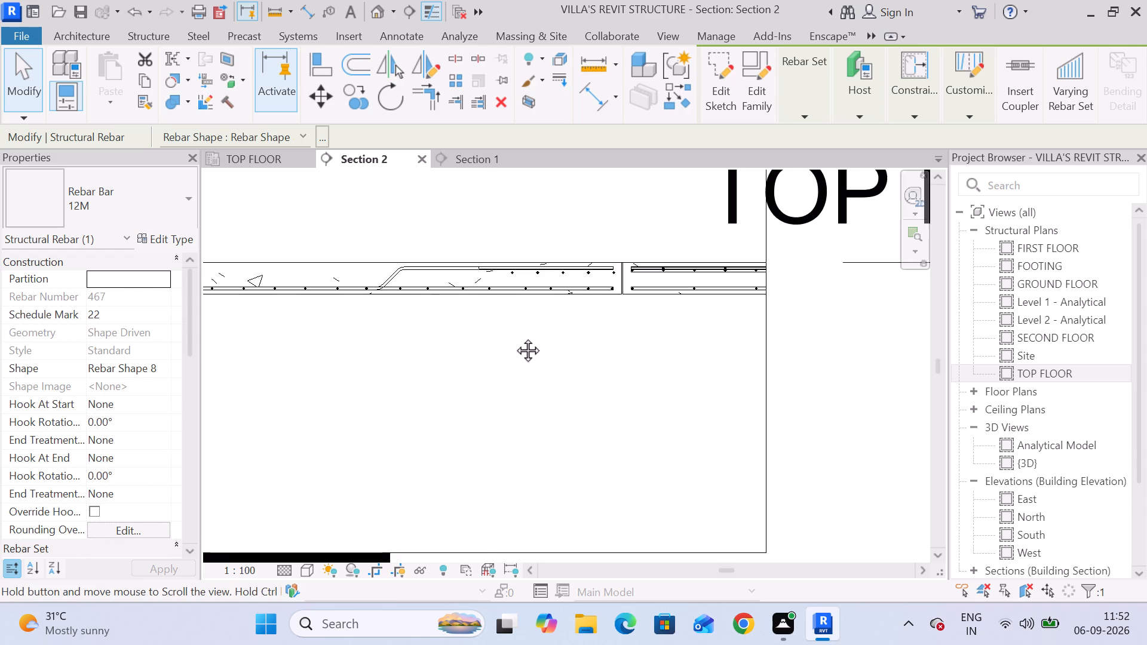
middle_drag(514, 337, 840, 326)
scroll(241, 263, up, 4)
scroll(304, 304, down, 2)
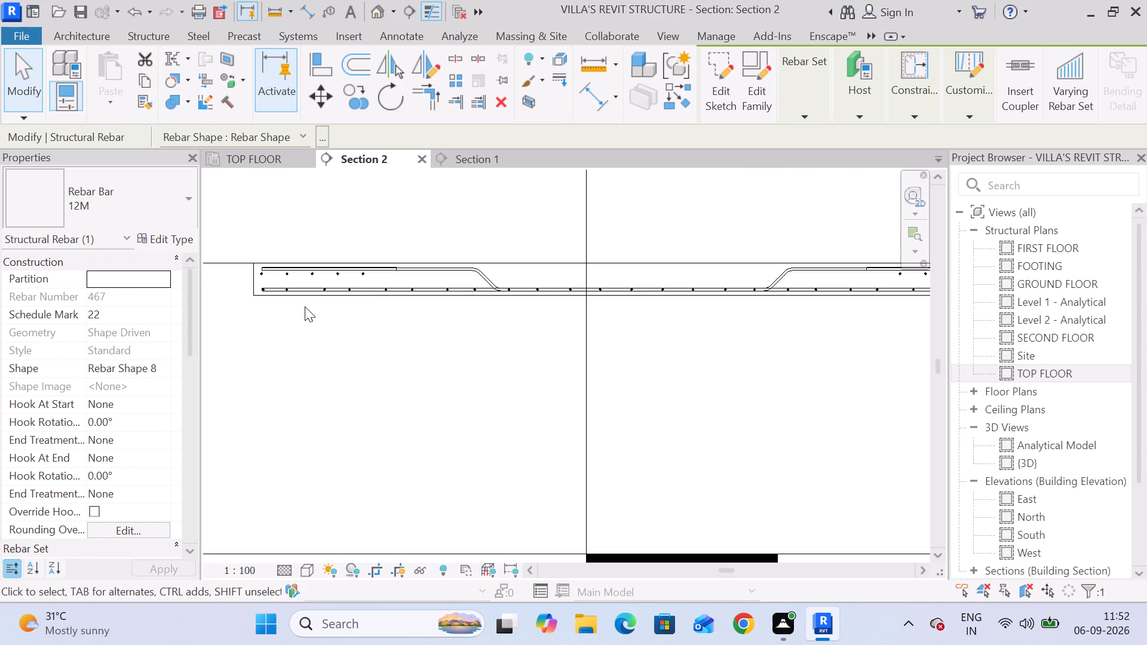
scroll(305, 306, down, 6)
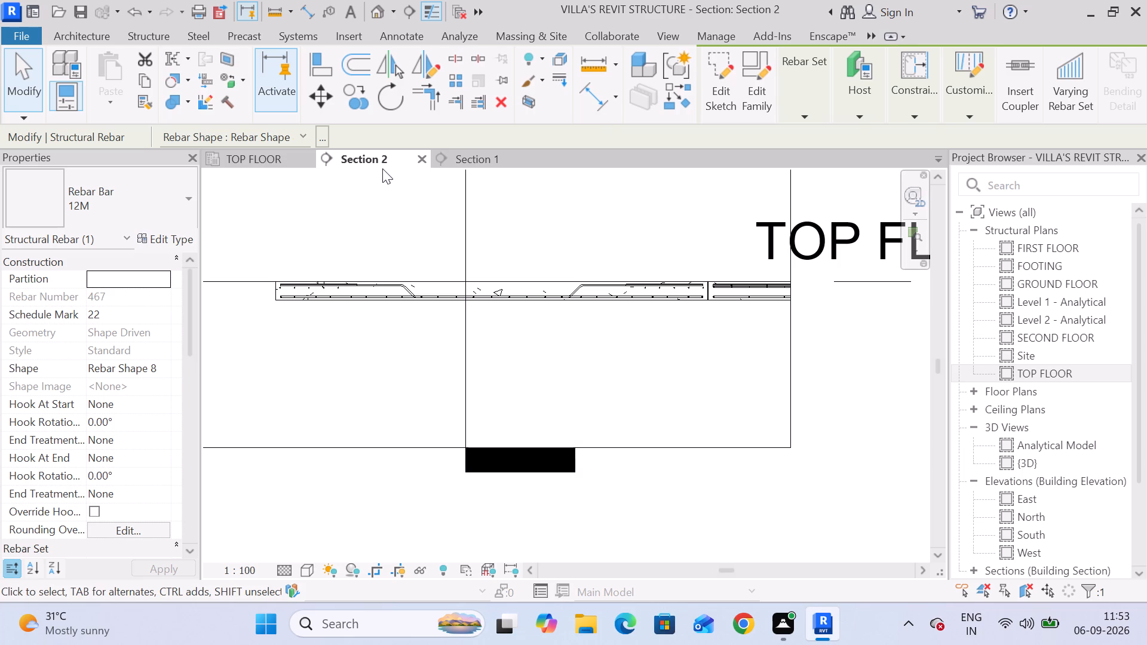
scroll(392, 289, up, 4)
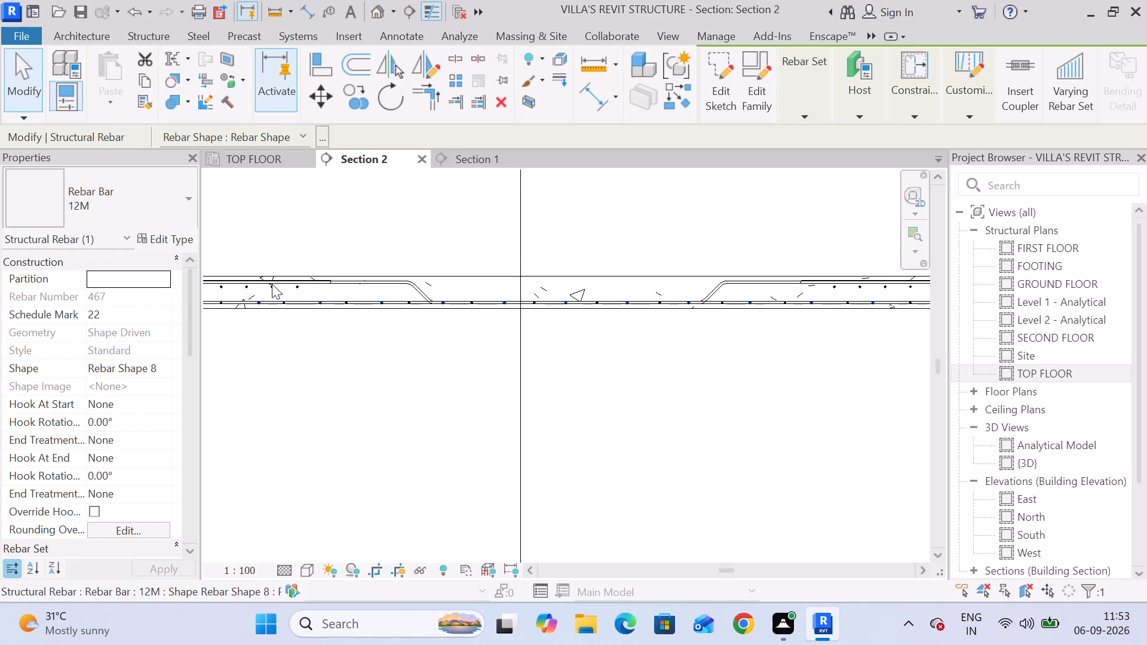
middle_drag(318, 365, 419, 343)
scroll(430, 344, down, 4)
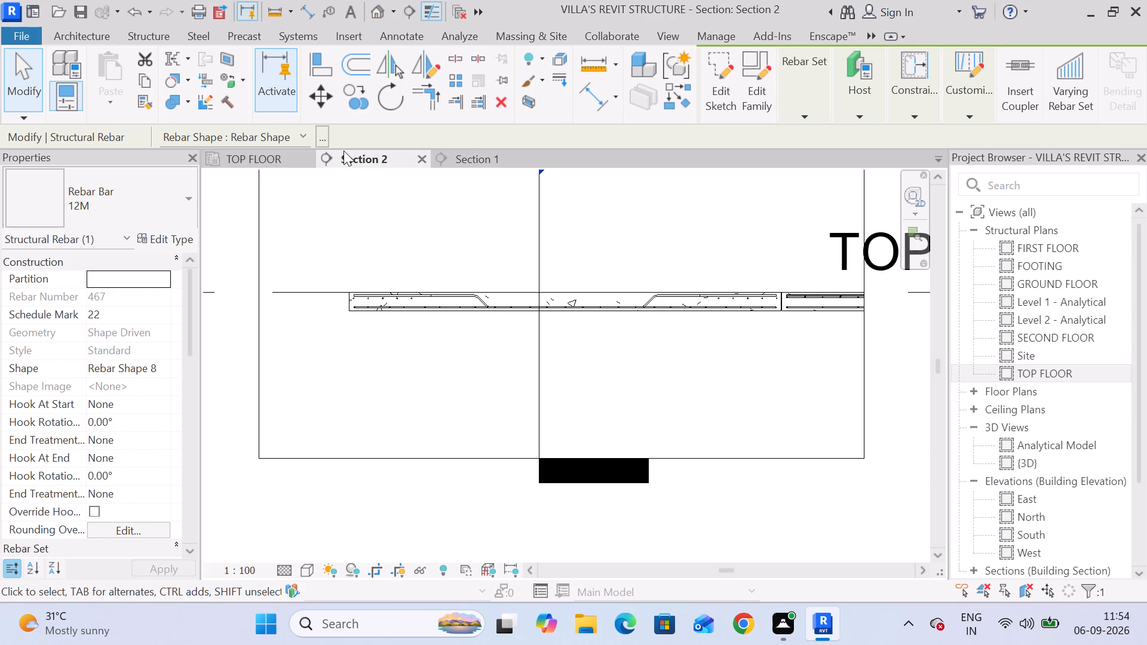
scroll(448, 288, up, 4)
click(481, 298)
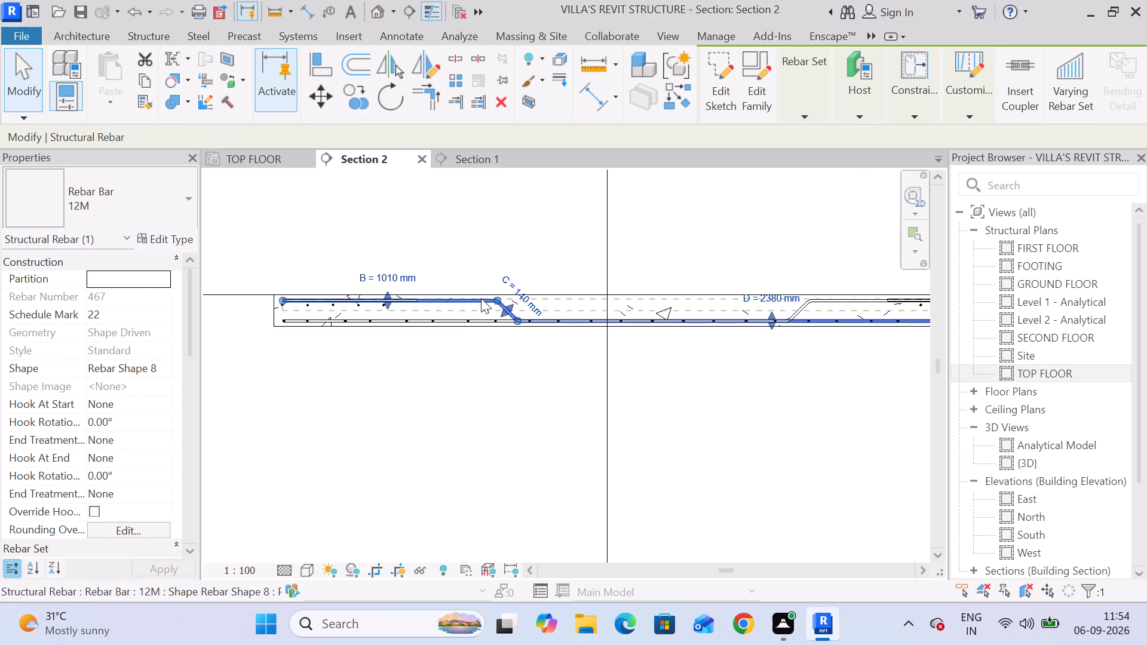
scroll(760, 314, down, 2)
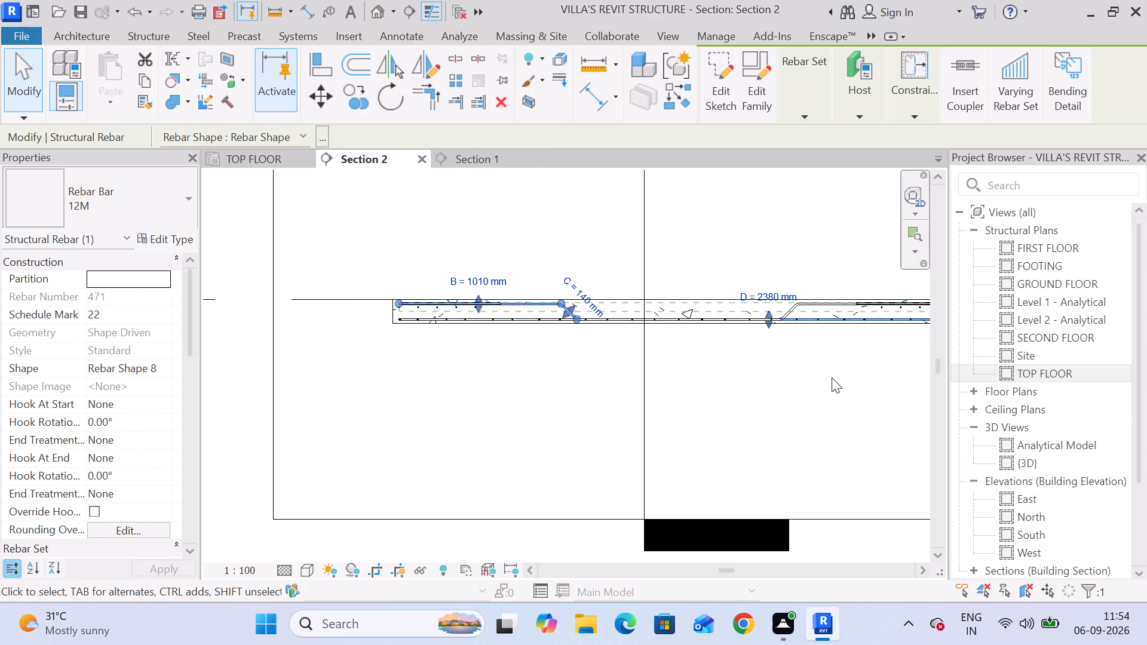
click(825, 373)
click(815, 308)
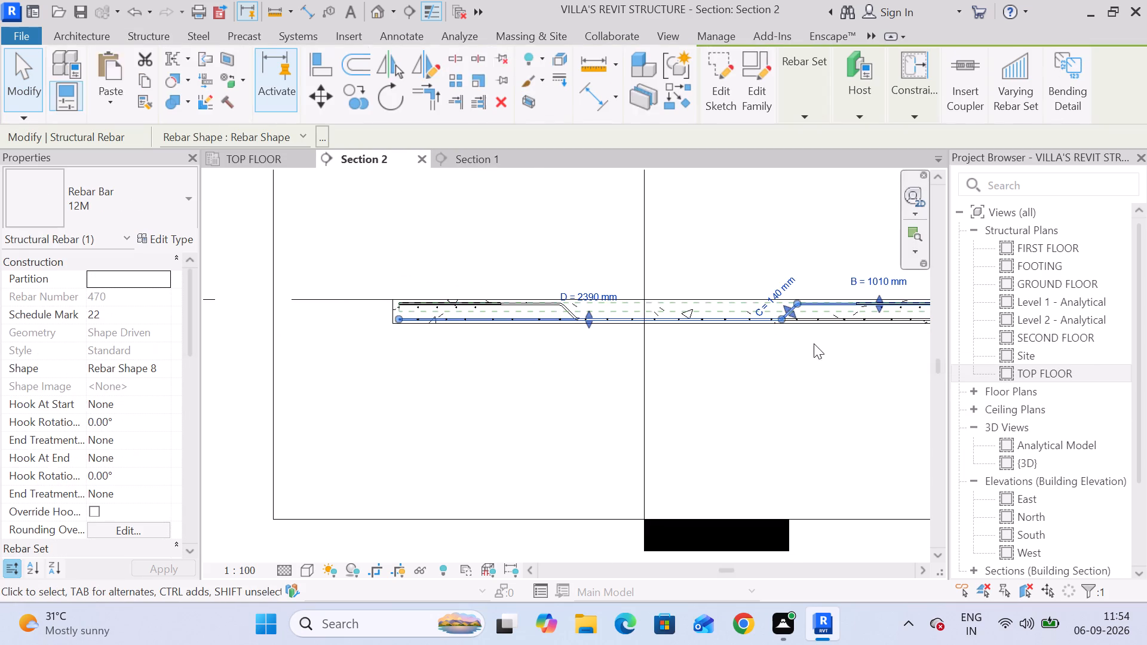
click(597, 356)
Shift the bend of the cranked bar at the first slab's left end outward, giving an upper leg of about 800 mm.
click(564, 301)
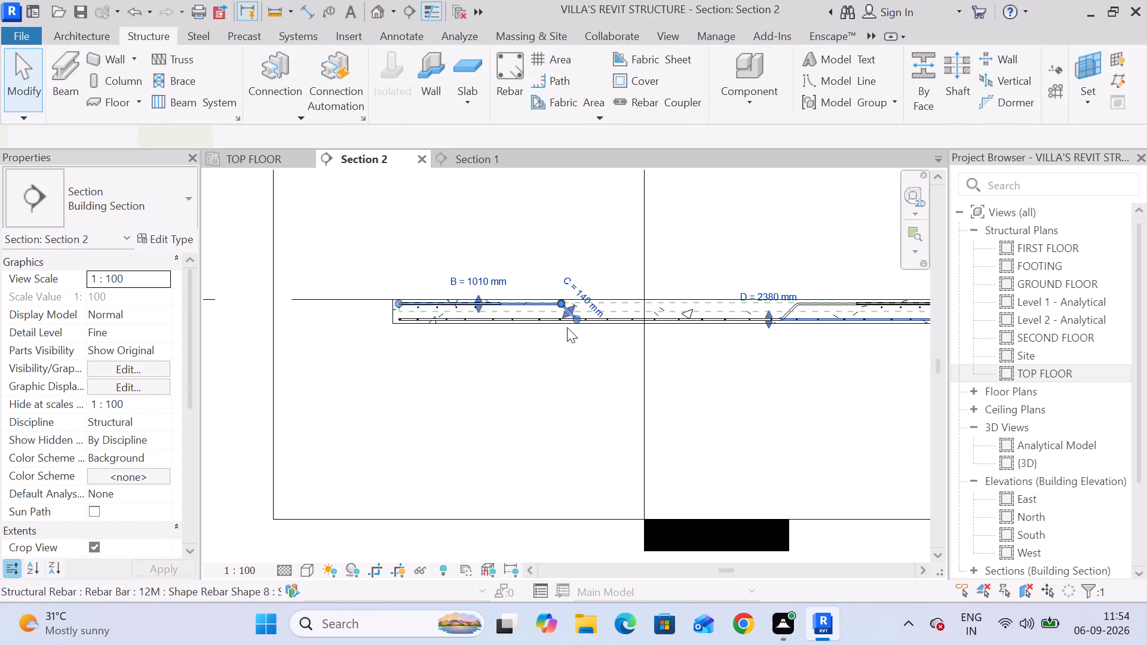
middle_drag(574, 358, 550, 342)
drag(537, 297, 514, 297)
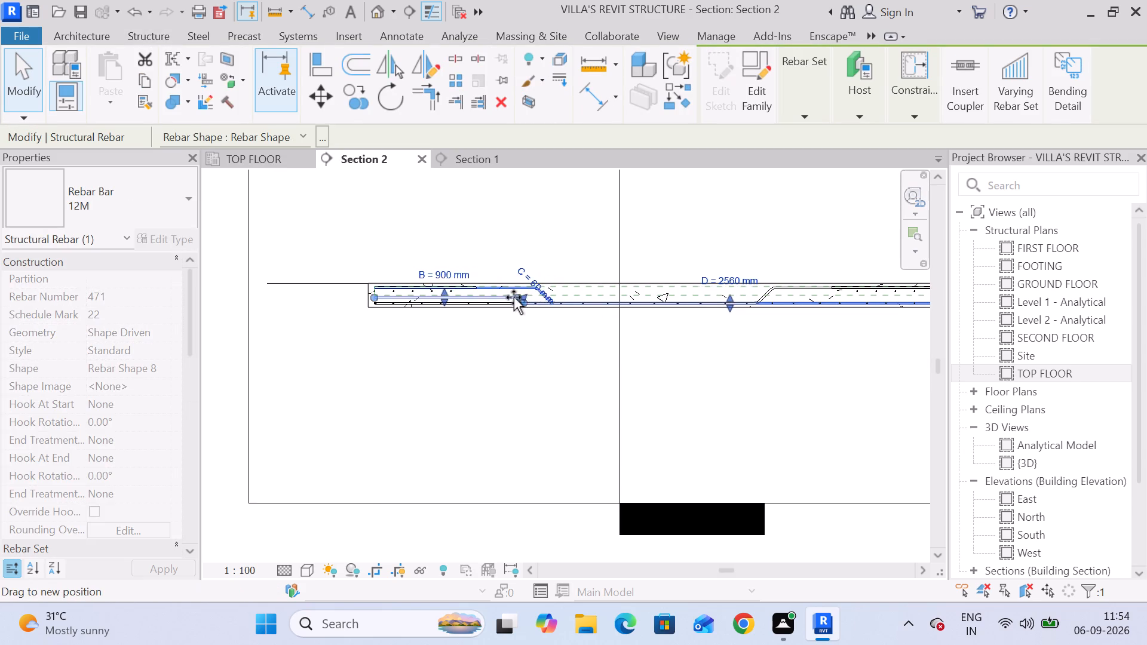
drag(514, 297, 500, 287)
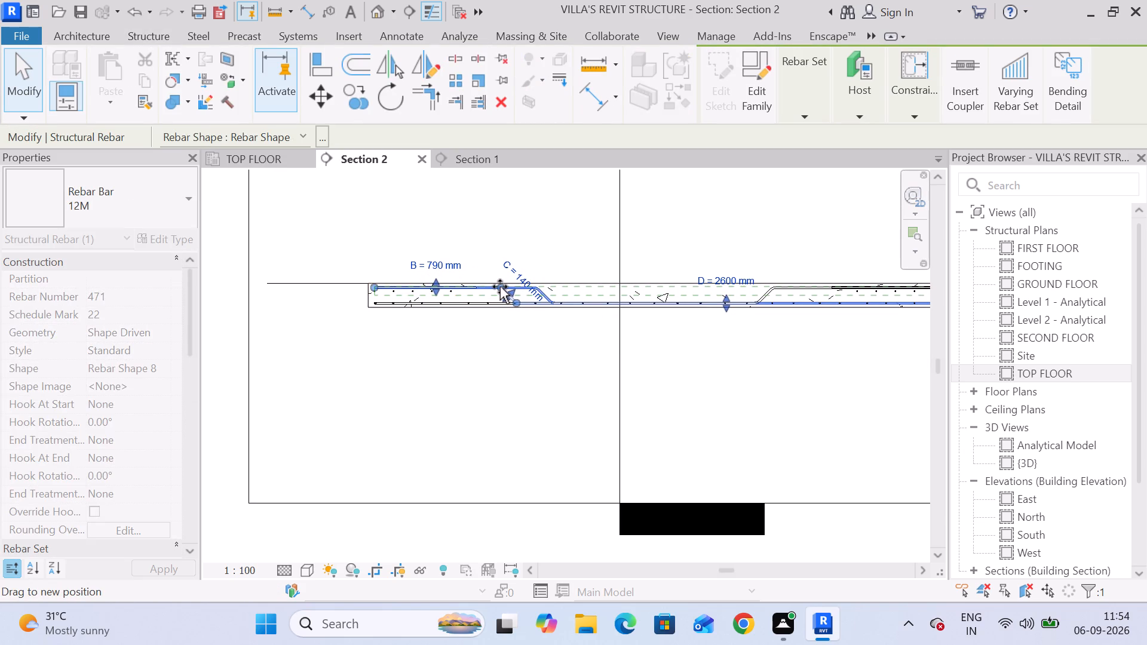
drag(500, 287, 501, 287)
Shift the right-end cranked bar's bend outward to an 800 mm upper leg, and set its inclined segment to 140 mm.
middle_drag(754, 346, 563, 337)
click(594, 334)
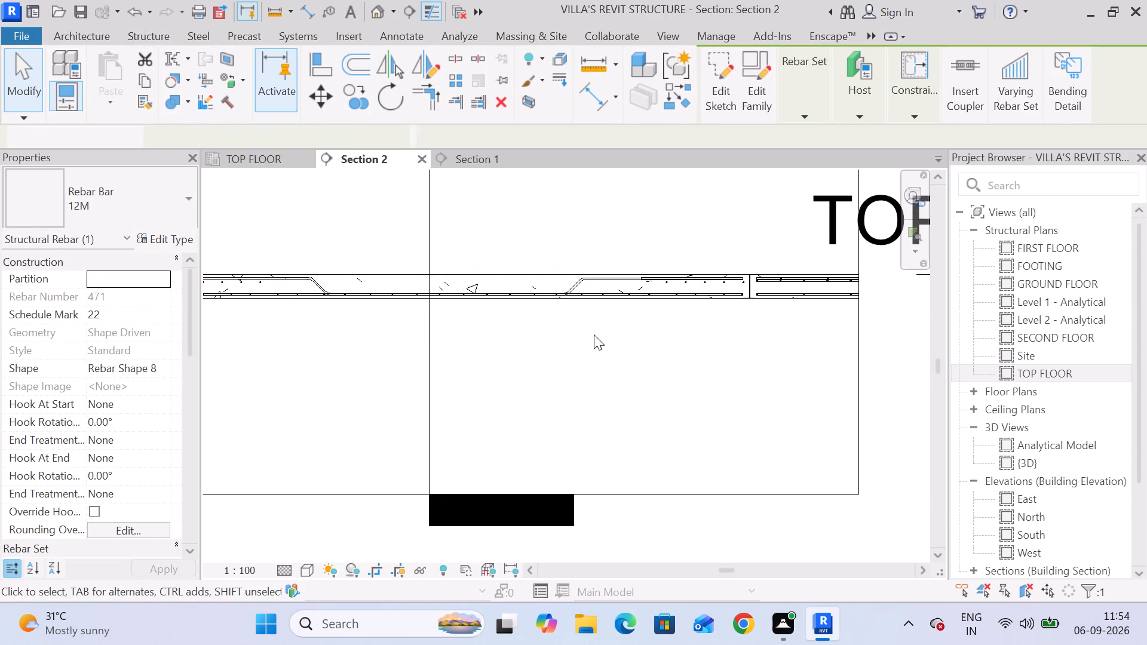
click(576, 278)
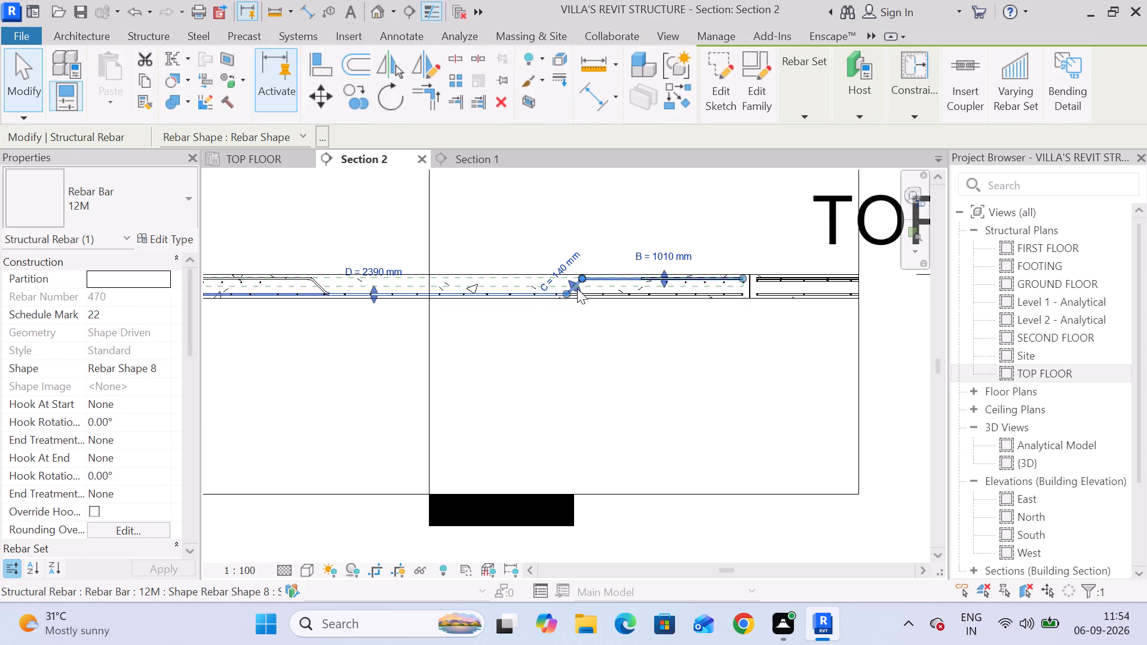
drag(577, 288, 596, 281)
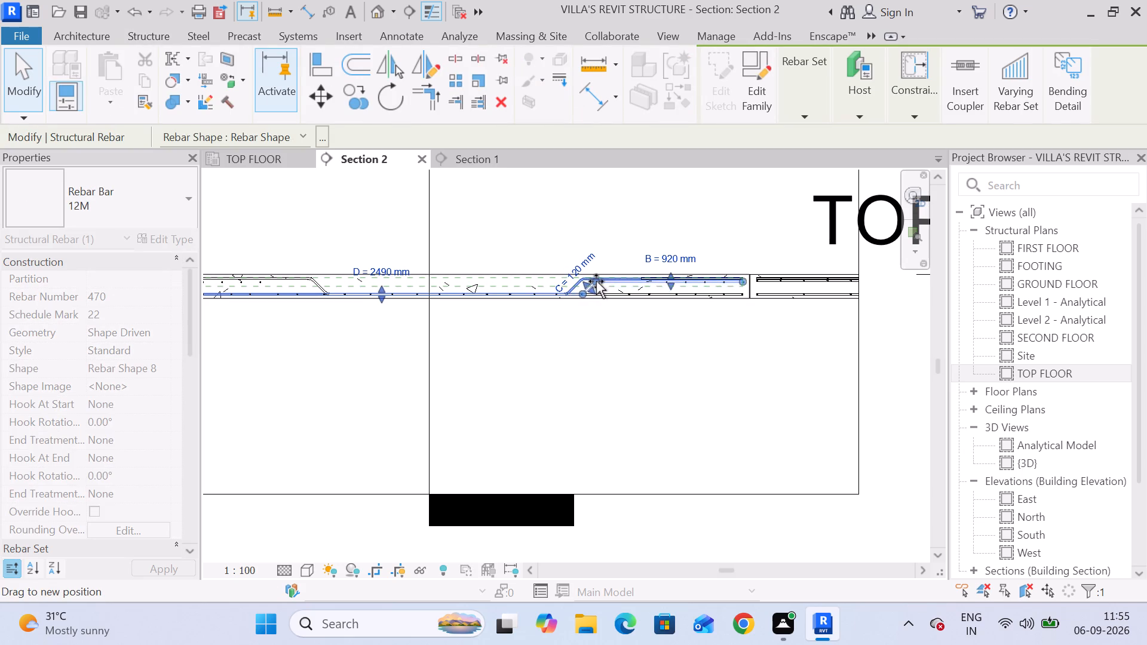
drag(596, 281, 611, 280)
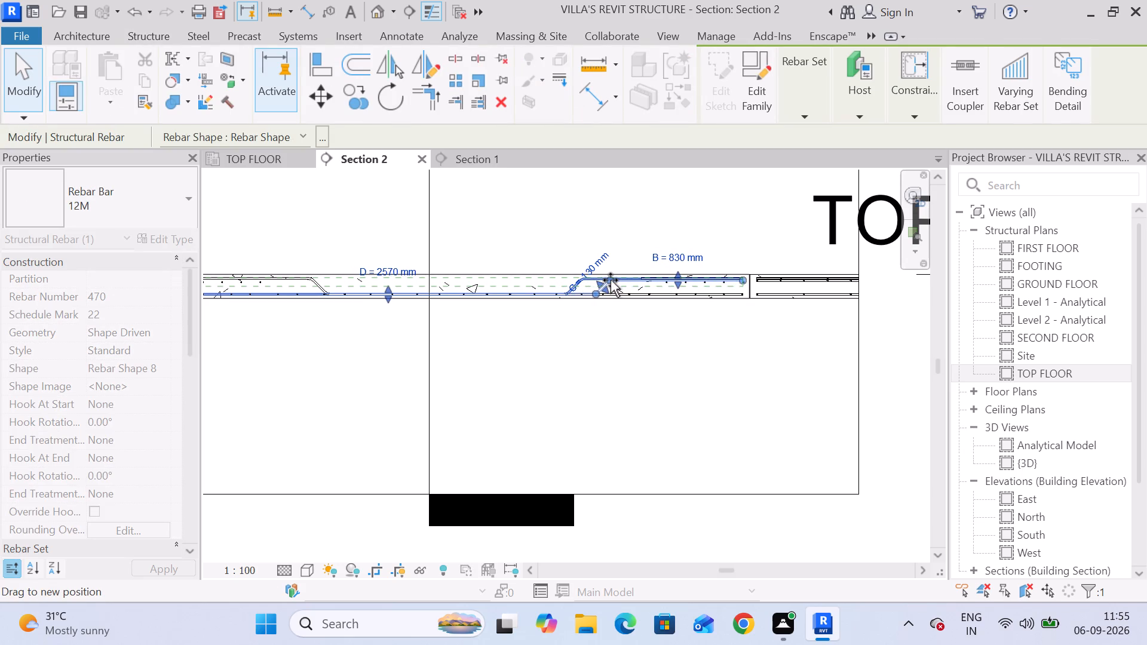
drag(611, 280, 616, 280)
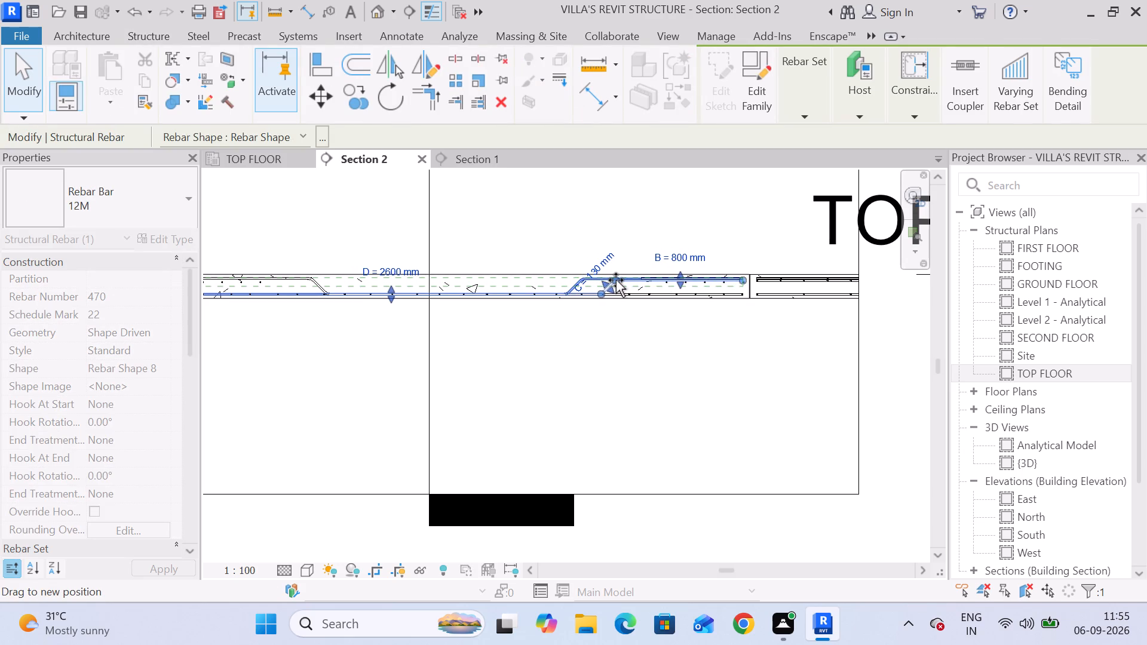
drag(616, 280, 615, 280)
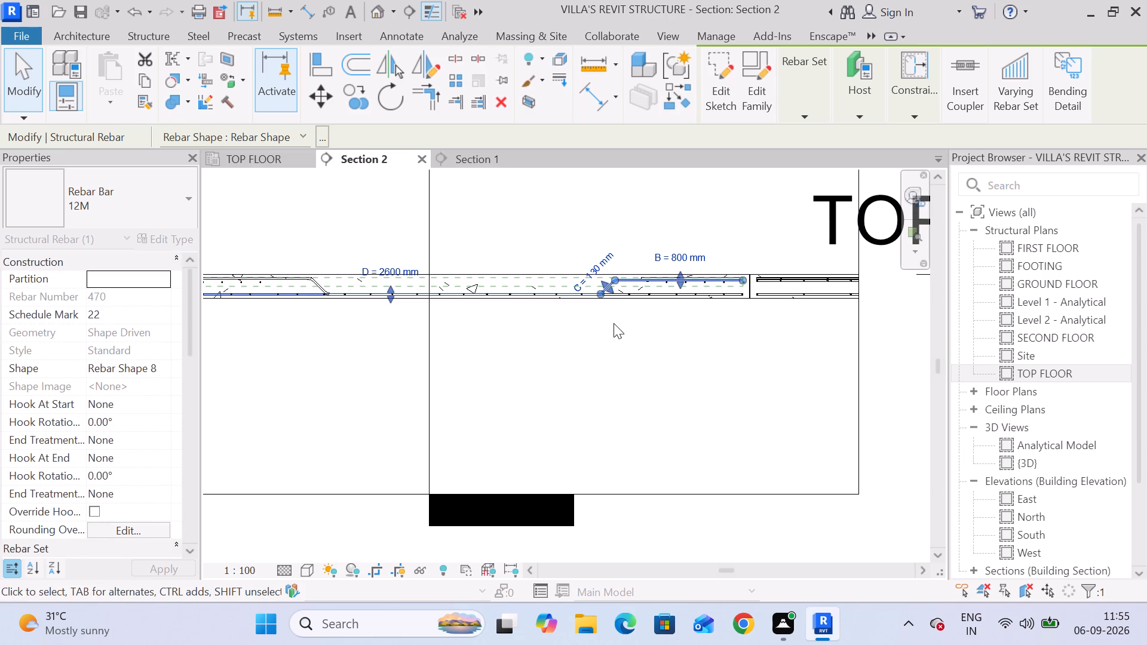
click(598, 269)
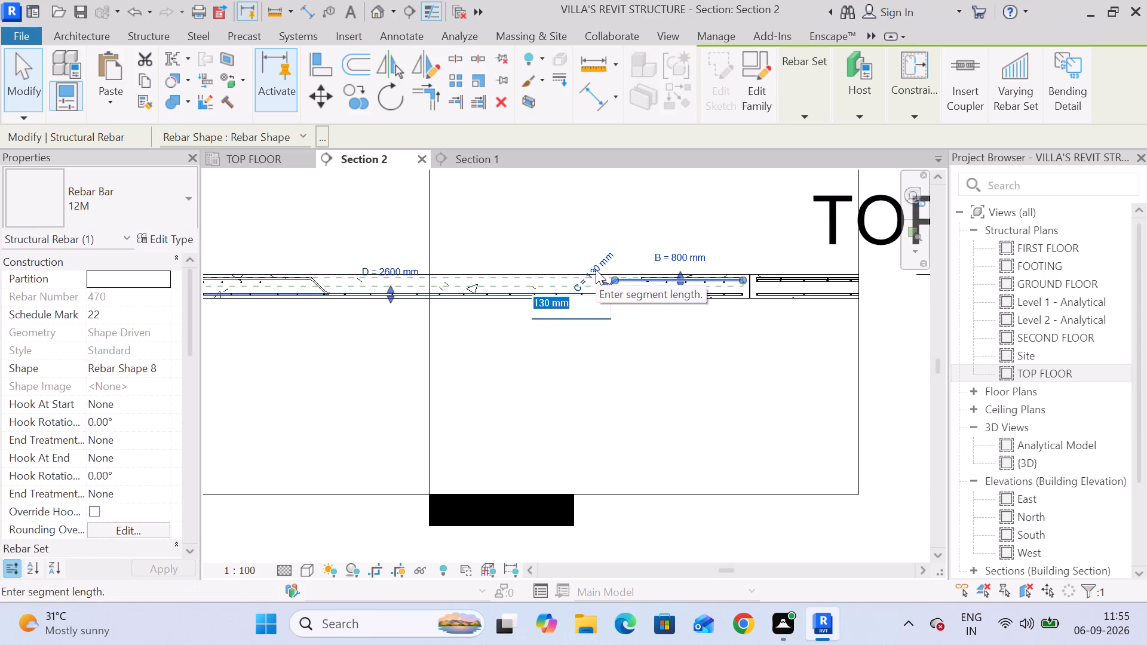
text(140)
key(Return)
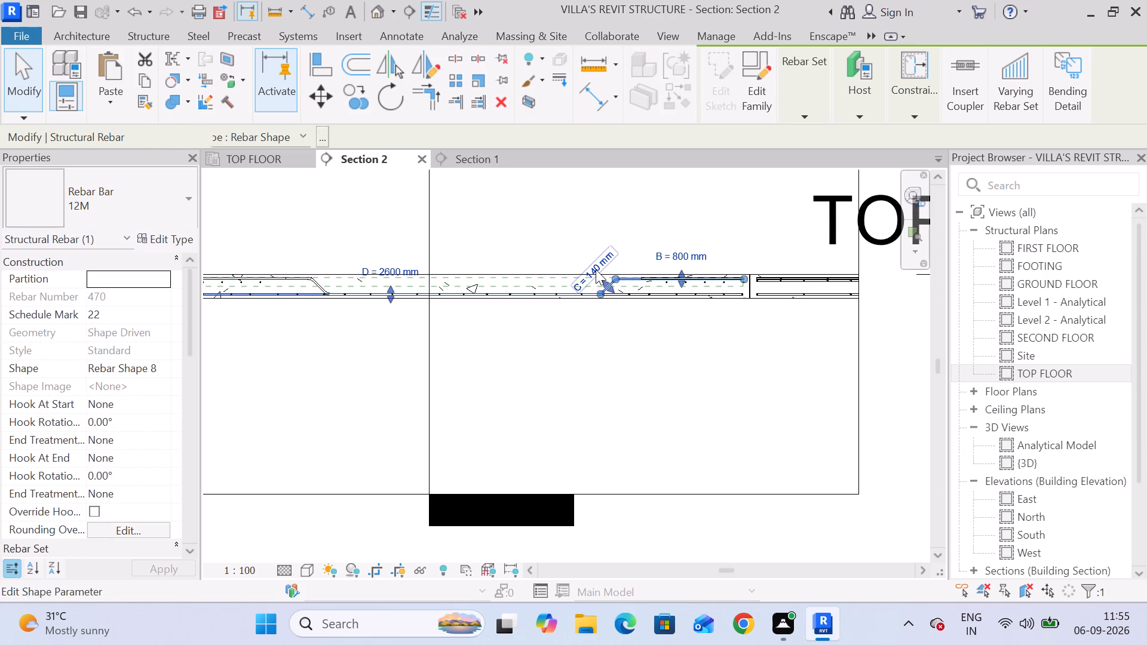
Pull the end of the right cranked bar's upper leg back flush with the straight top bar's end.
scroll(759, 281, up, 10)
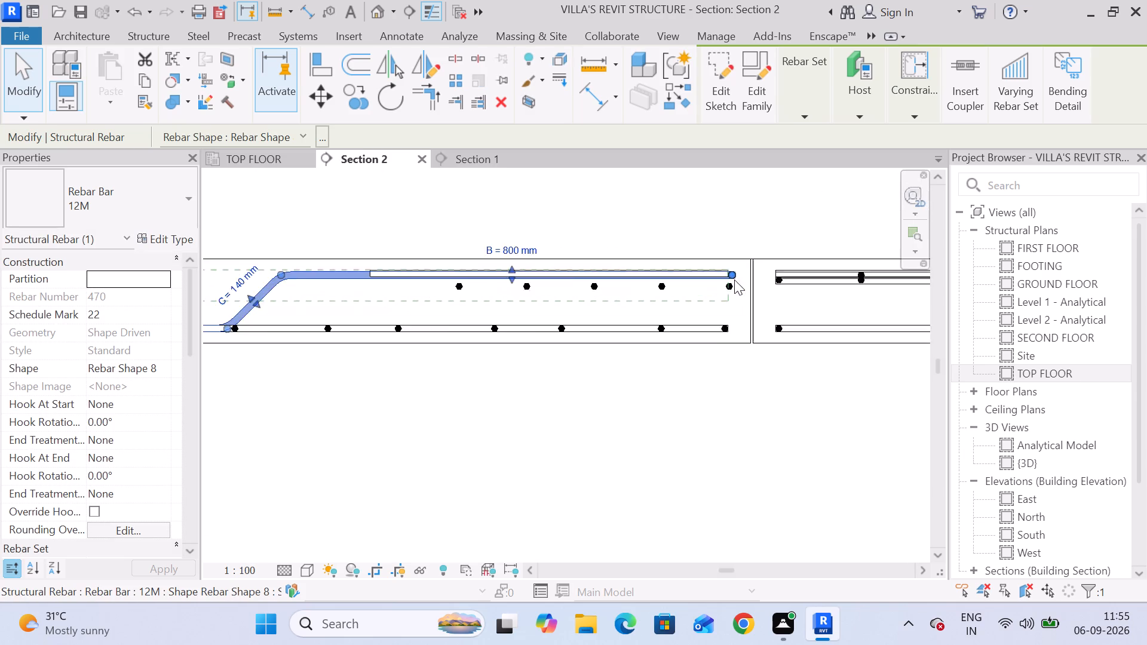
scroll(734, 279, up, 12)
drag(725, 256, 703, 256)
scroll(700, 277, down, 11)
middle_drag(354, 305, 575, 260)
middle_drag(603, 260, 654, 260)
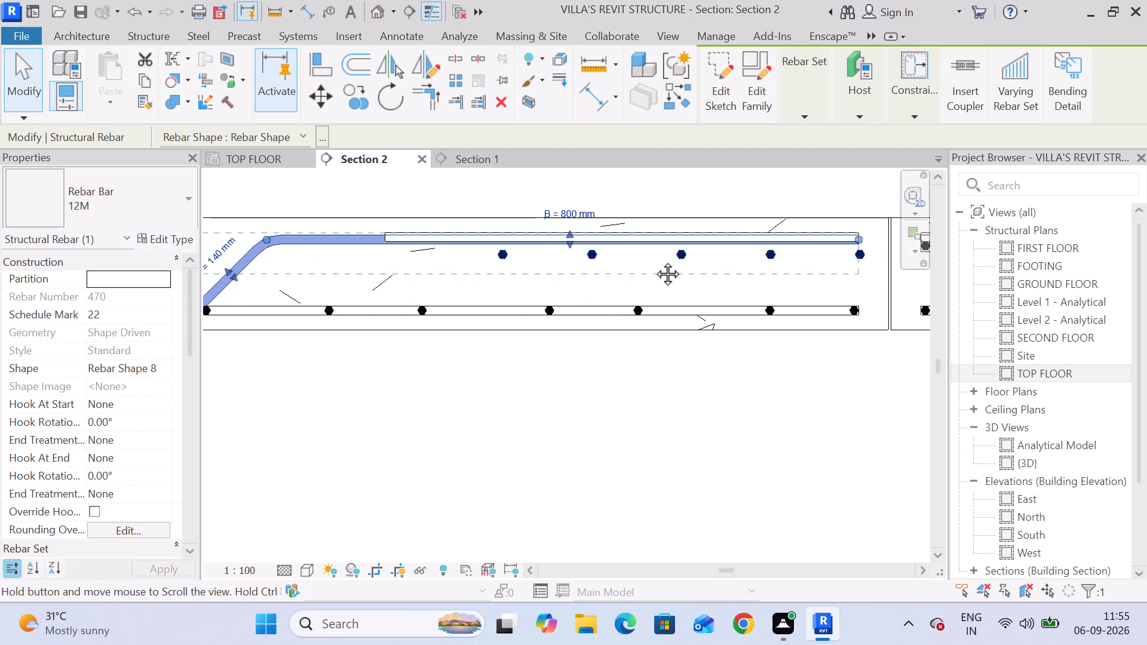
middle_drag(654, 260, 659, 260)
Extend the straight top bar at the first slab's left end inward past the cranked bar's bend.
scroll(548, 386, down, 5)
middle_drag(339, 417, 836, 311)
scroll(836, 311, down, 1)
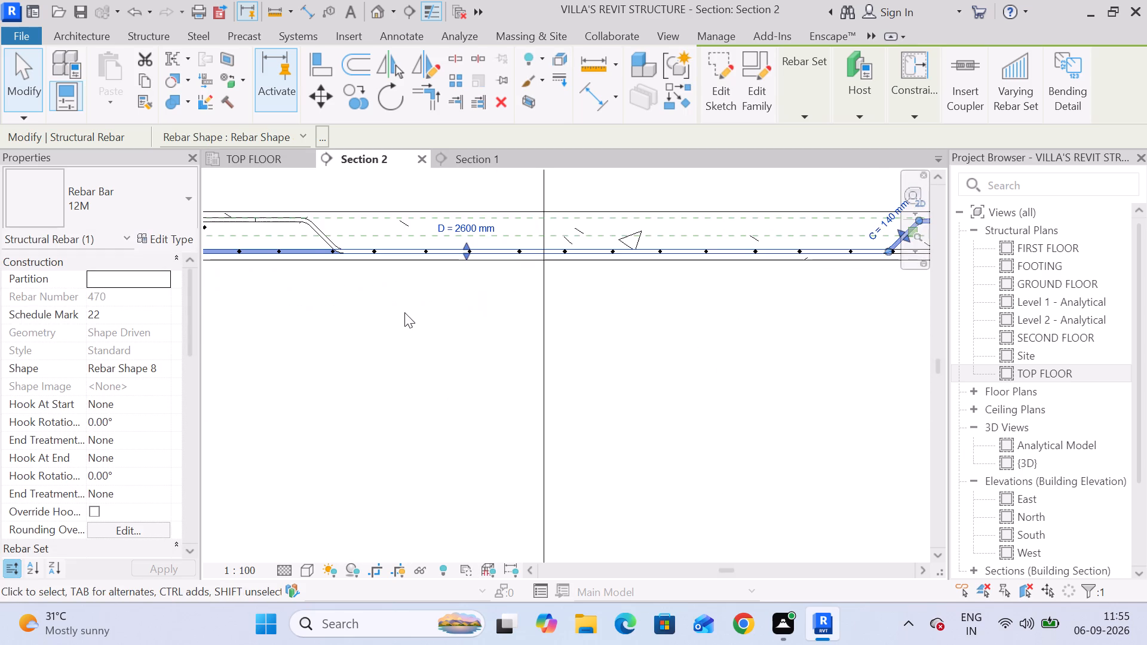
middle_drag(375, 311, 690, 380)
click(562, 373)
click(573, 288)
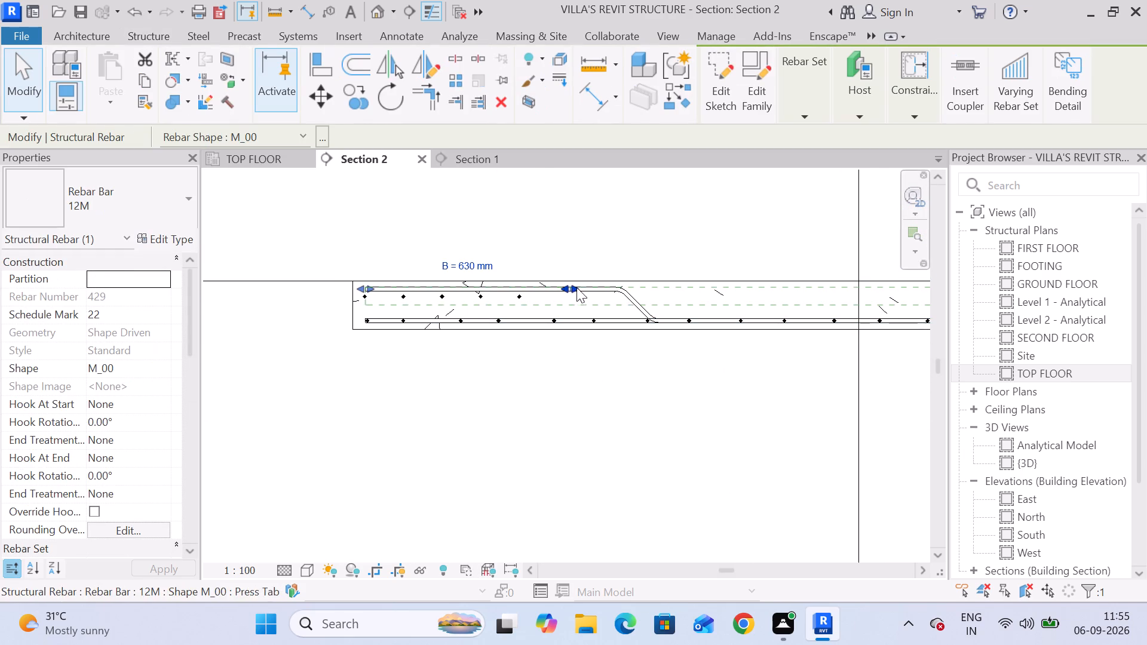
click(594, 287)
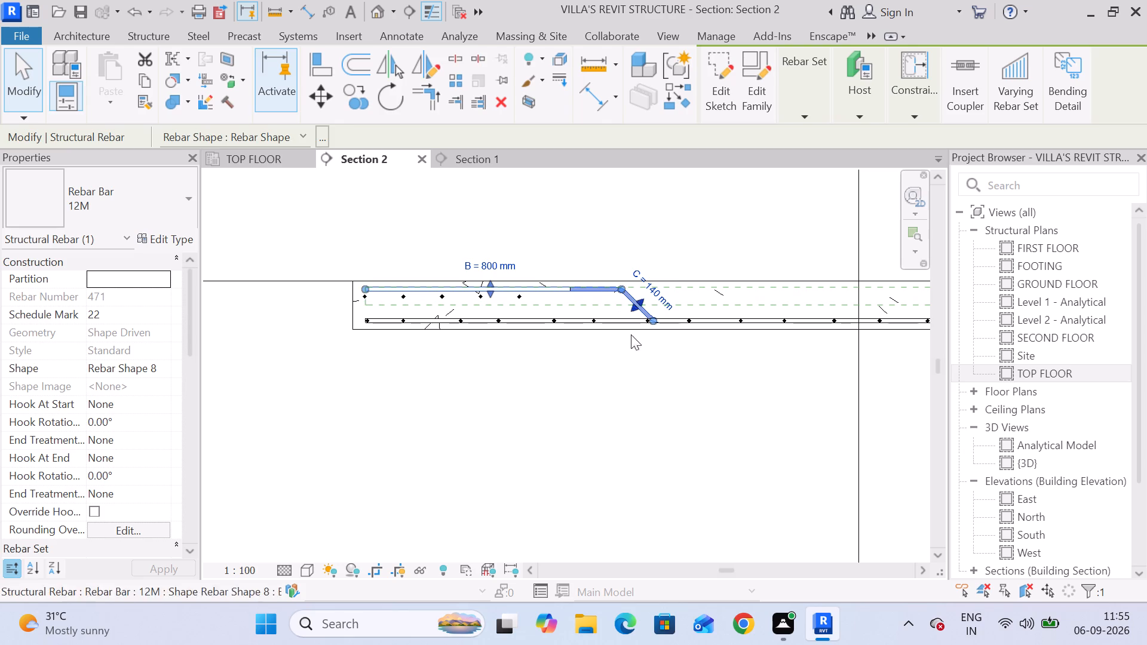
click(648, 365)
click(539, 290)
drag(568, 284, 590, 284)
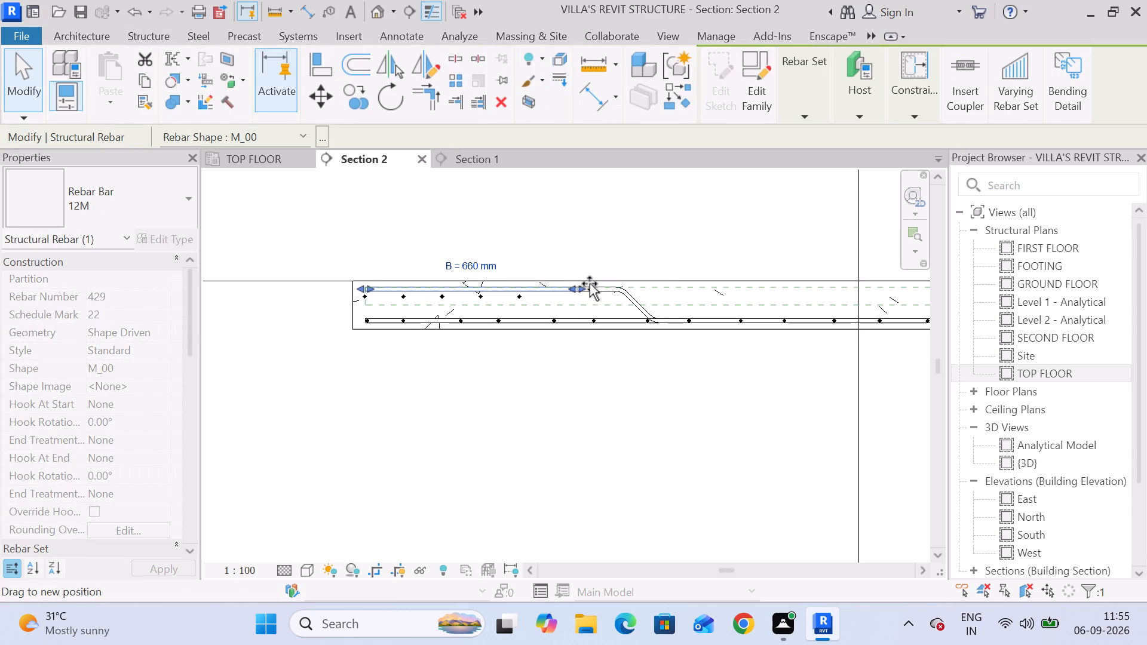
drag(590, 284, 673, 284)
click(676, 377)
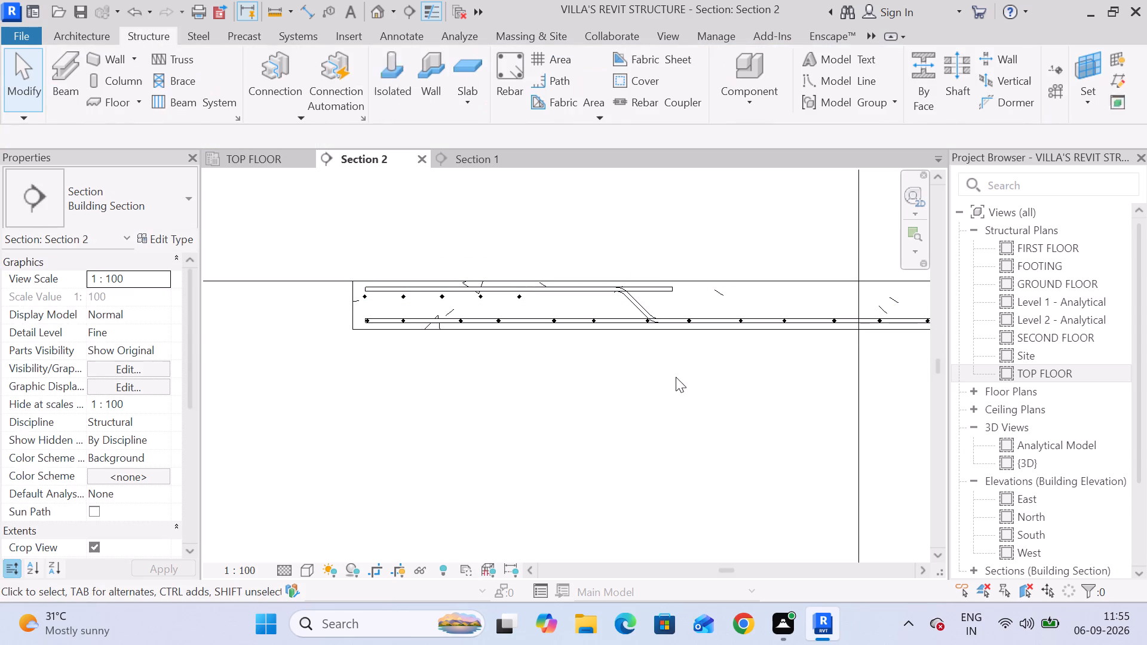
Extend the straight top bar at the first slab's right end inward past the crank, to about 970 mm.
middle_drag(740, 338, 283, 338)
middle_drag(1033, 334, 915, 350)
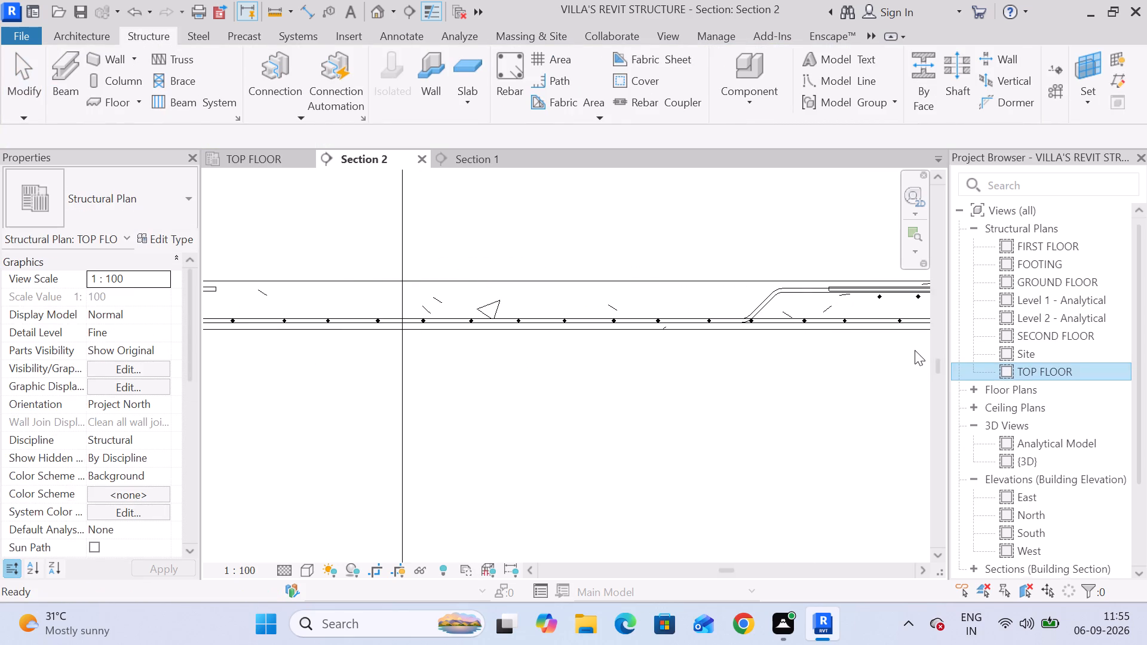
middle_drag(915, 350, 915, 351)
middle_drag(911, 382, 630, 382)
middle_drag(803, 366, 793, 368)
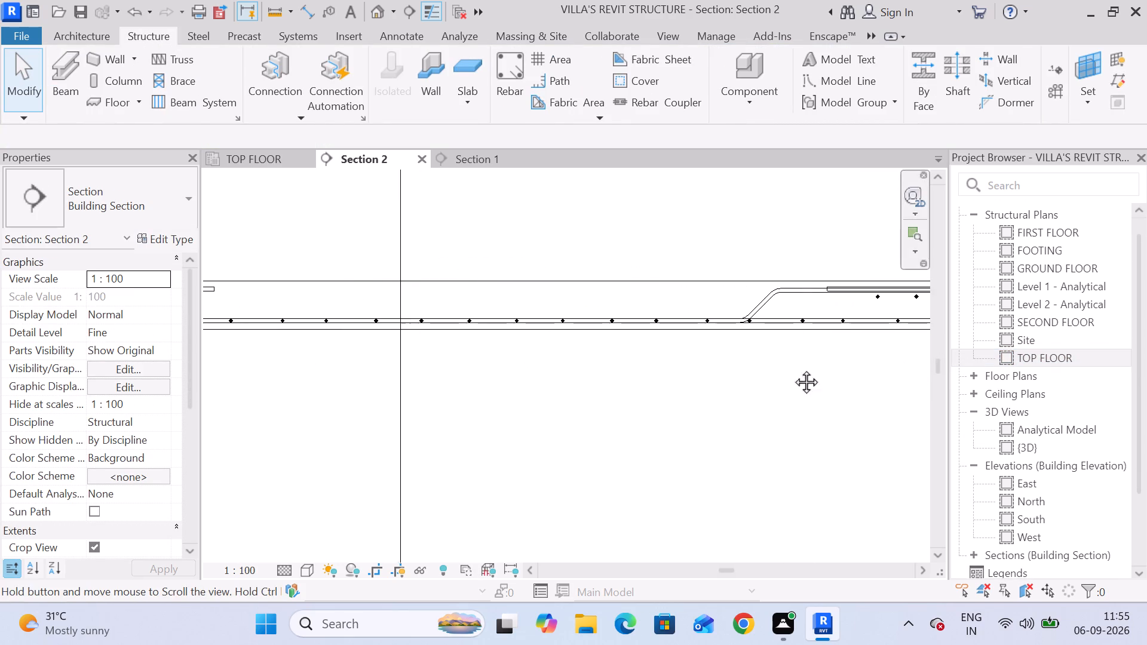
middle_drag(793, 368, 452, 371)
click(484, 292)
drag(468, 297, 440, 297)
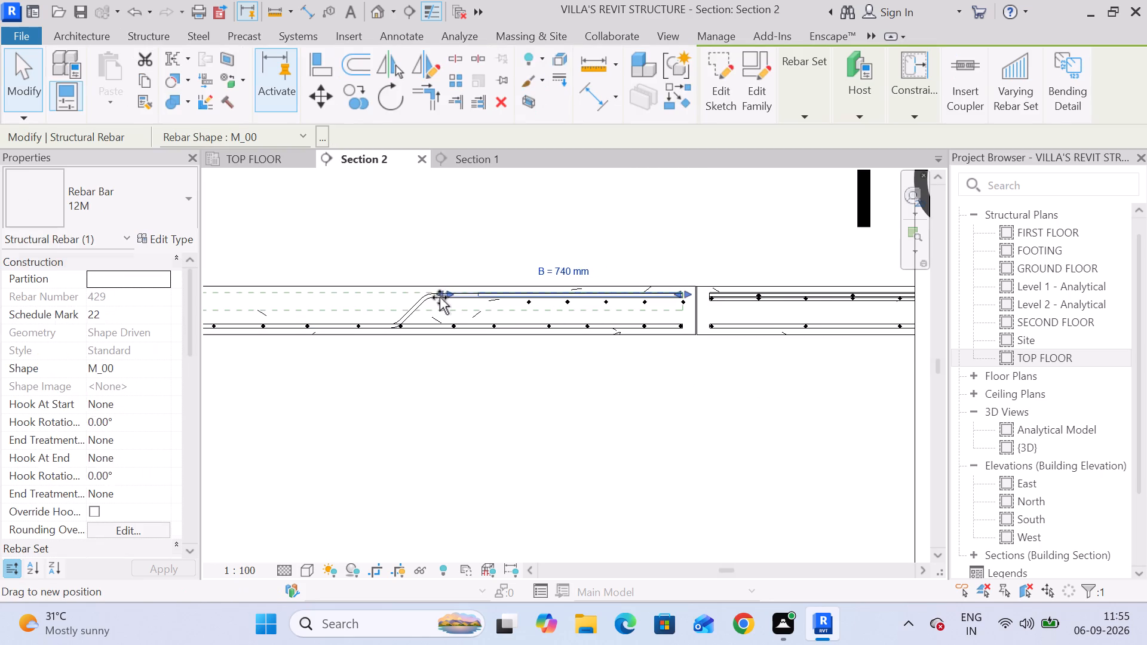
drag(440, 297, 370, 298)
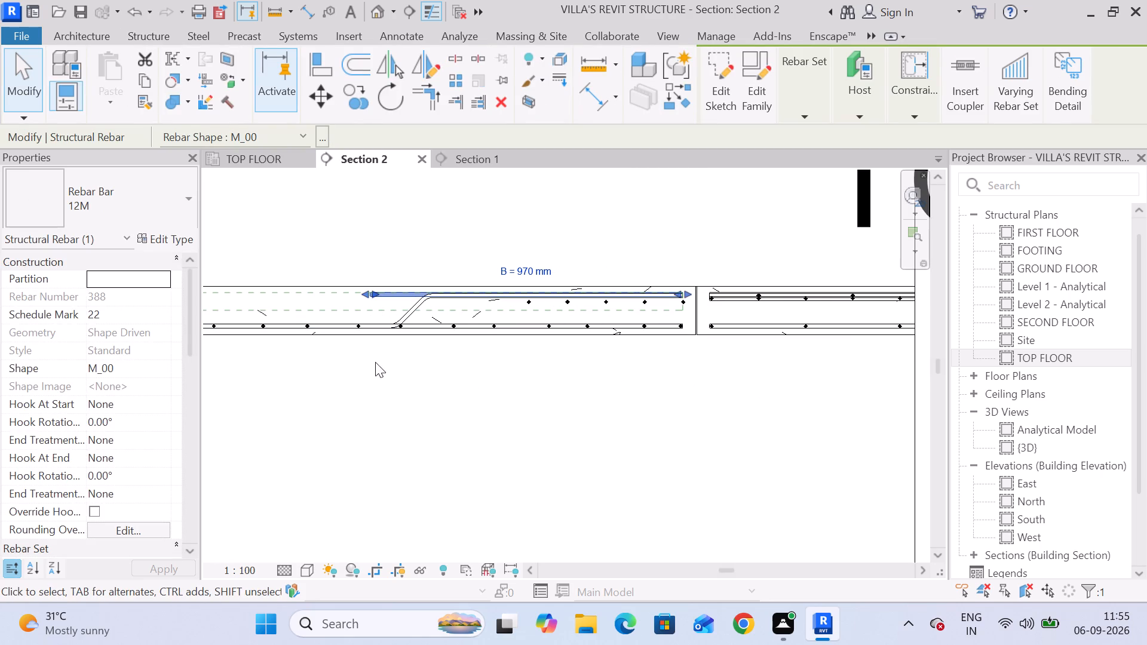
click(361, 397)
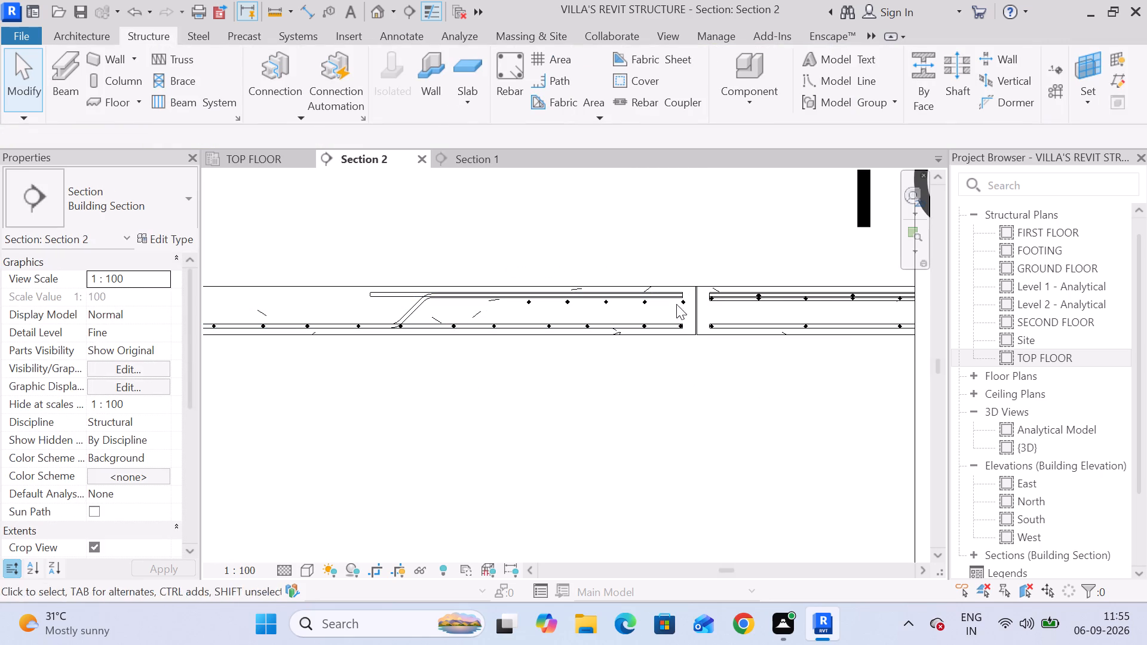
Position the top distribution bars at the first slab's right end 46 mm from the slab face, directly beneath the top bars.
click(683, 300)
scroll(684, 301, up, 19)
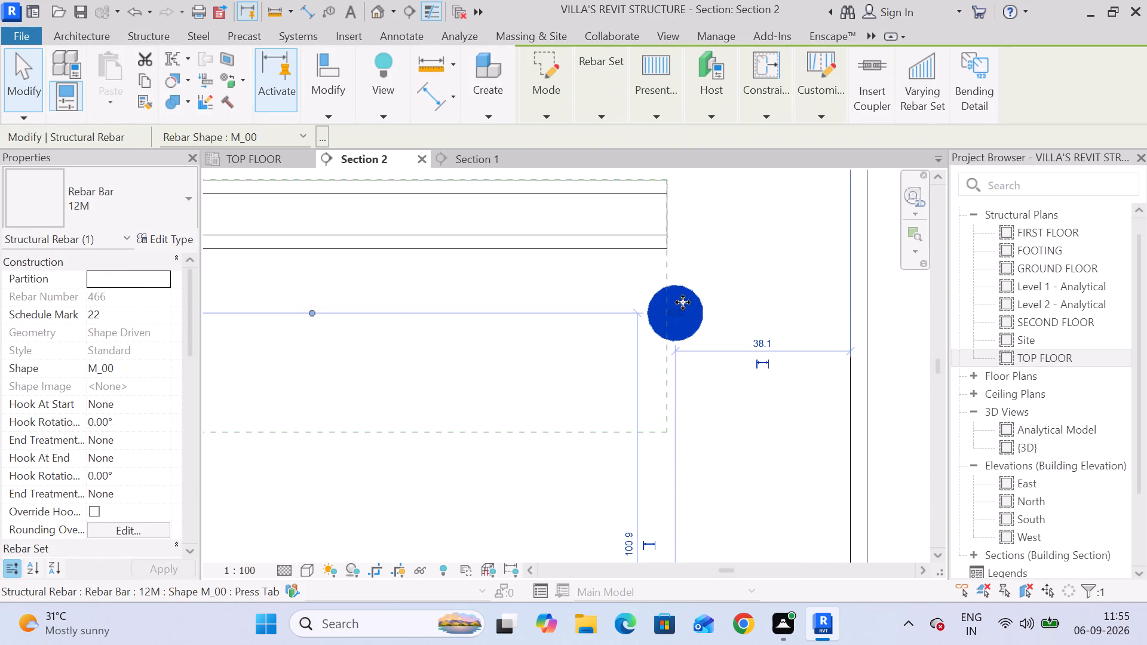
drag(674, 306, 649, 271)
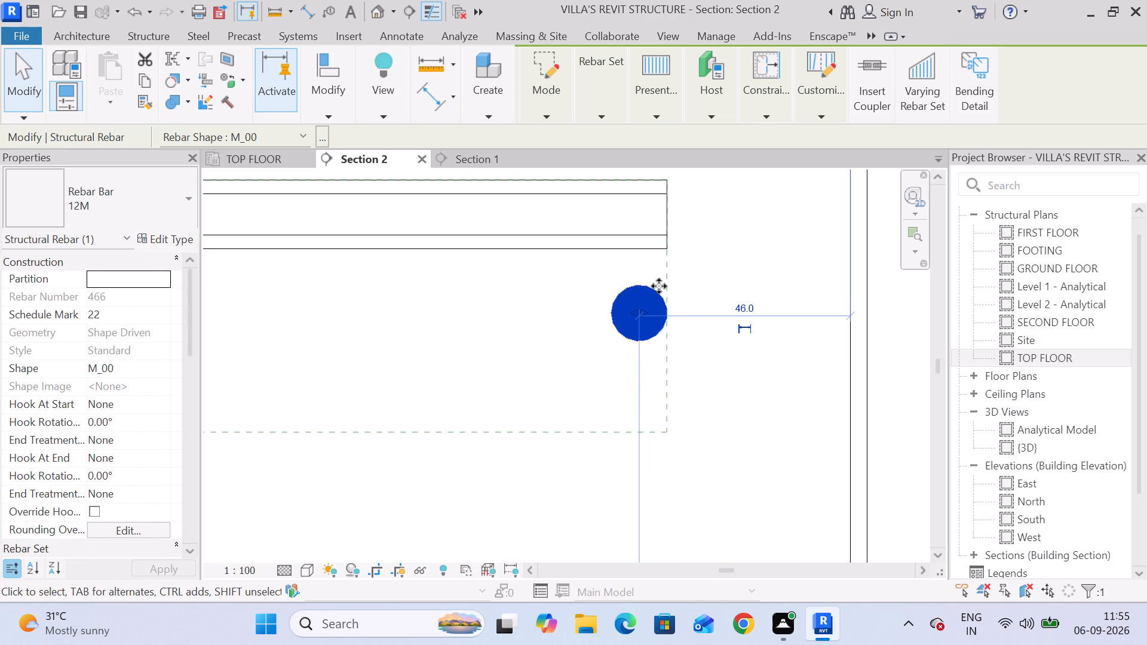
key(Up)
key(Up)
key(Up)
key(Up)
key(Up)
key(Up)
key(Up)
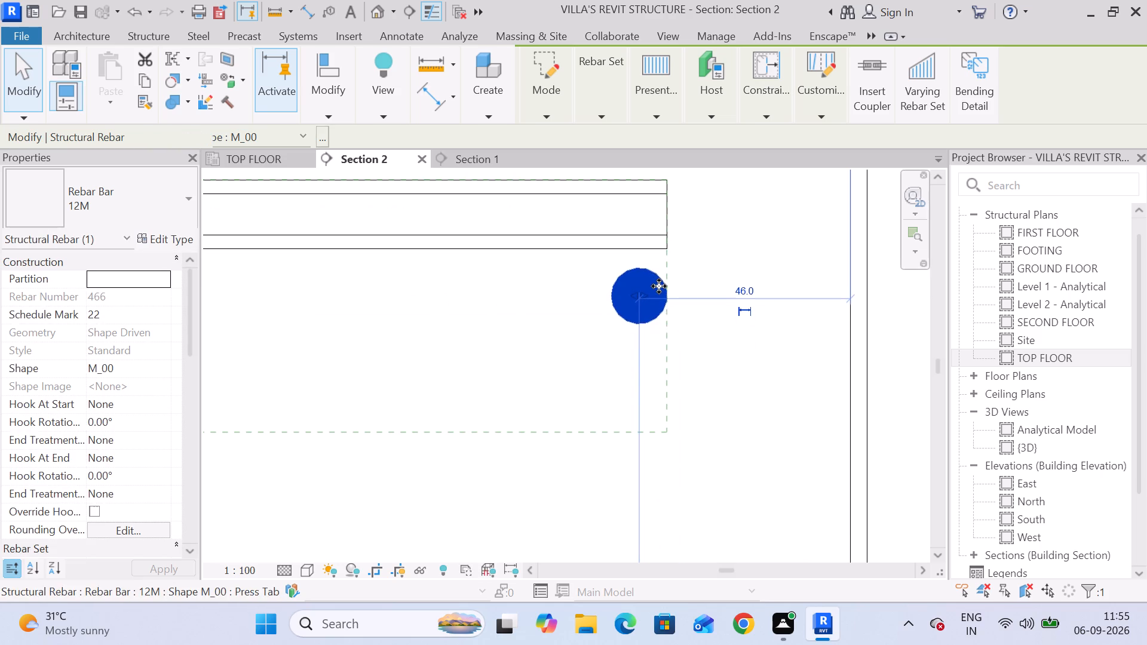
key(Up)
key(Up)
key(Up)
key(Up)
key(Up)
key(Up)
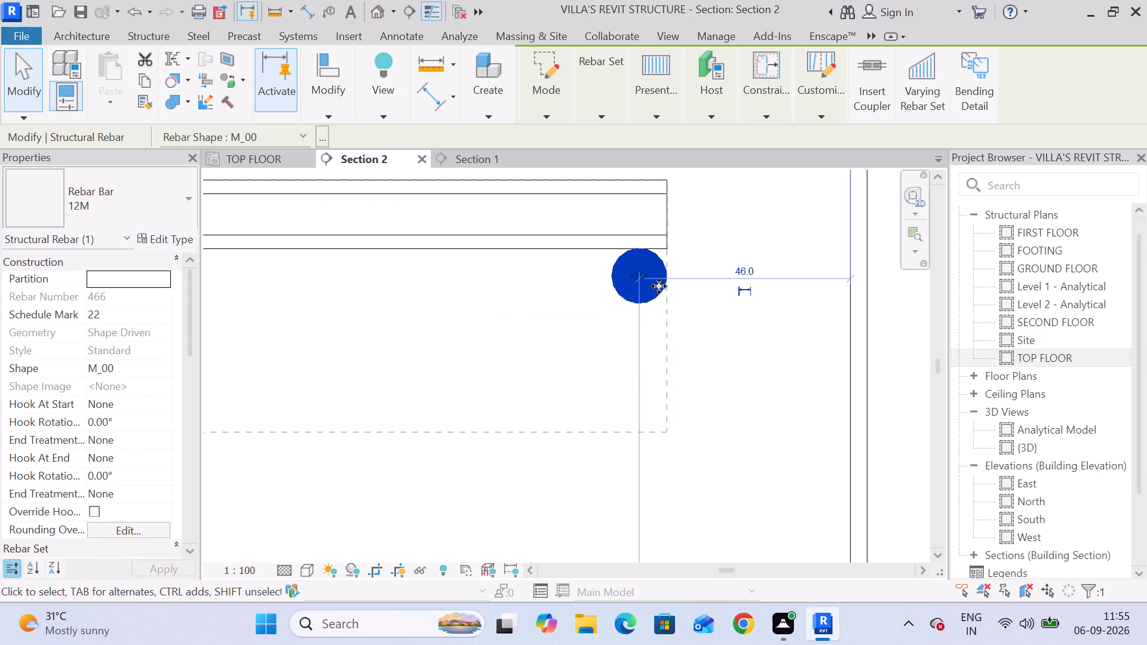
Extend the right-end top distribution bar set inward to the upper bend of the cranked bar.
scroll(665, 296, down, 17)
scroll(441, 314, up, 4)
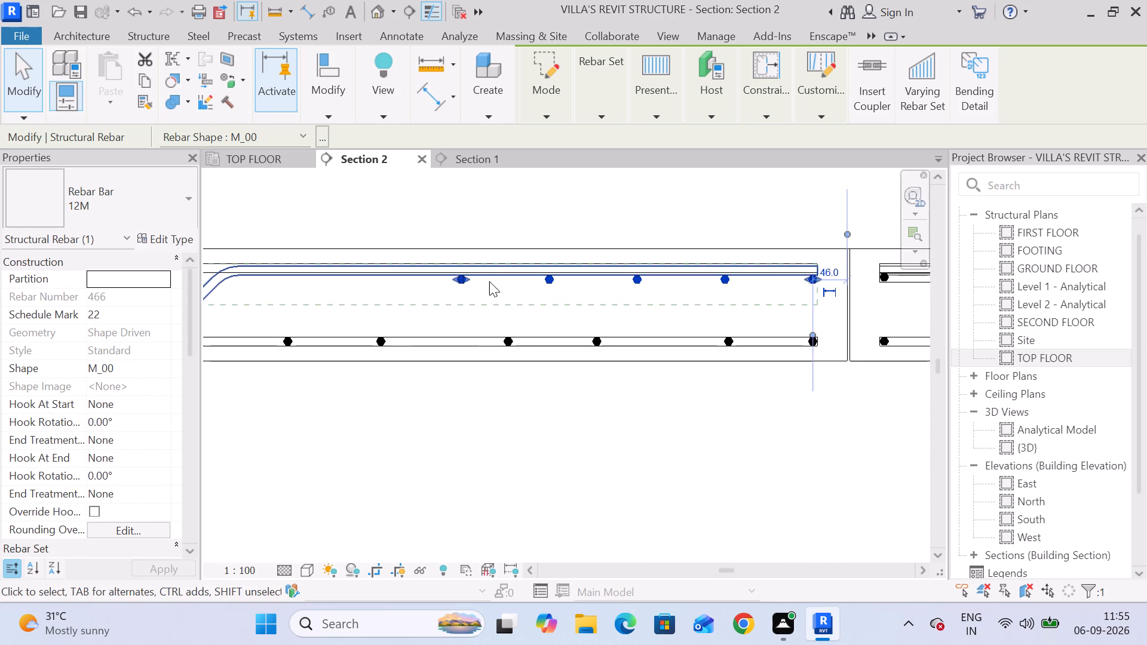
middle_drag(489, 281, 615, 260)
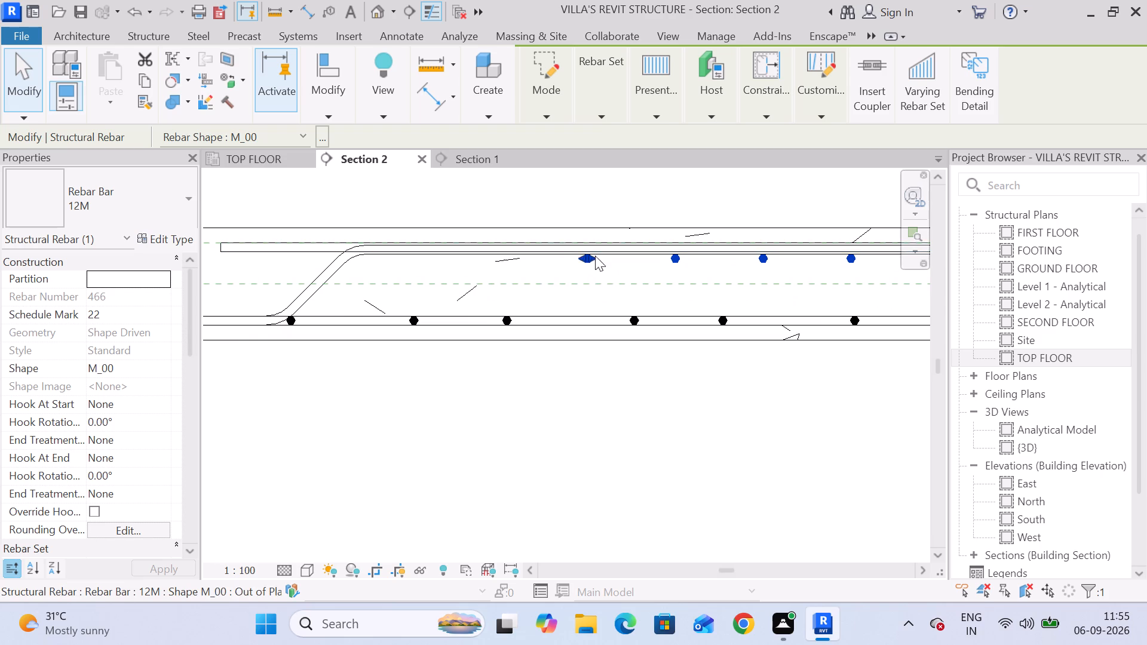
drag(582, 256, 361, 265)
scroll(374, 316, down, 11)
middle_drag(390, 343, 704, 260)
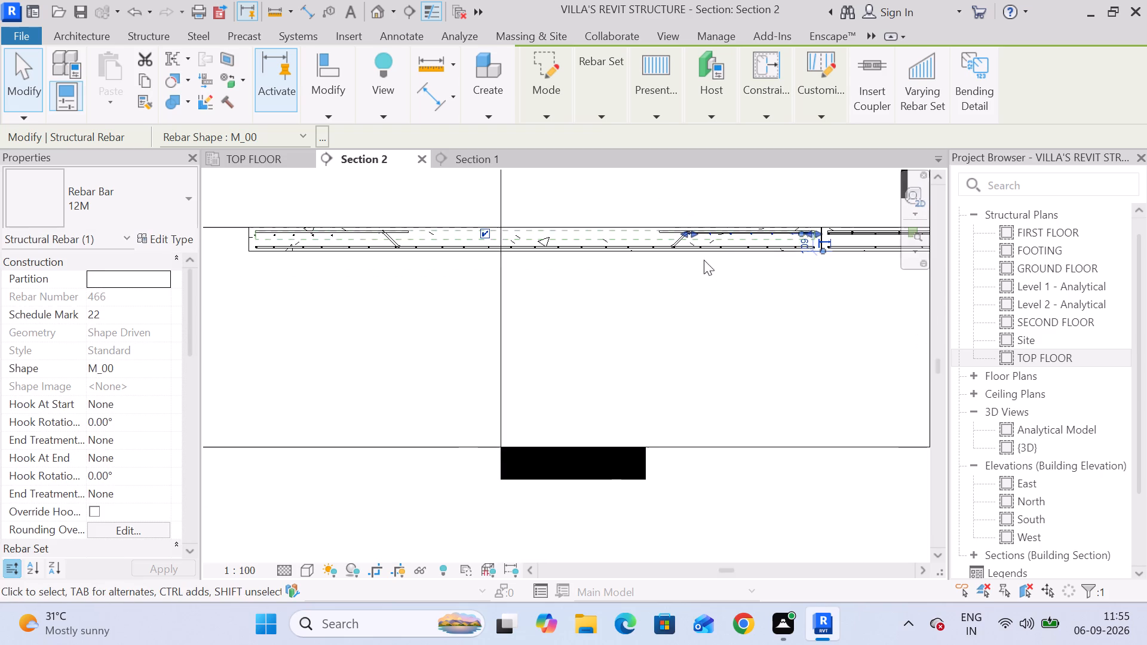
click(695, 305)
Position the top distribution bars at the first slab's left end 46 mm from the slab edge, directly beneath the top bars.
scroll(289, 204, up, 7)
scroll(308, 300, up, 2)
middle_drag(335, 303, 480, 295)
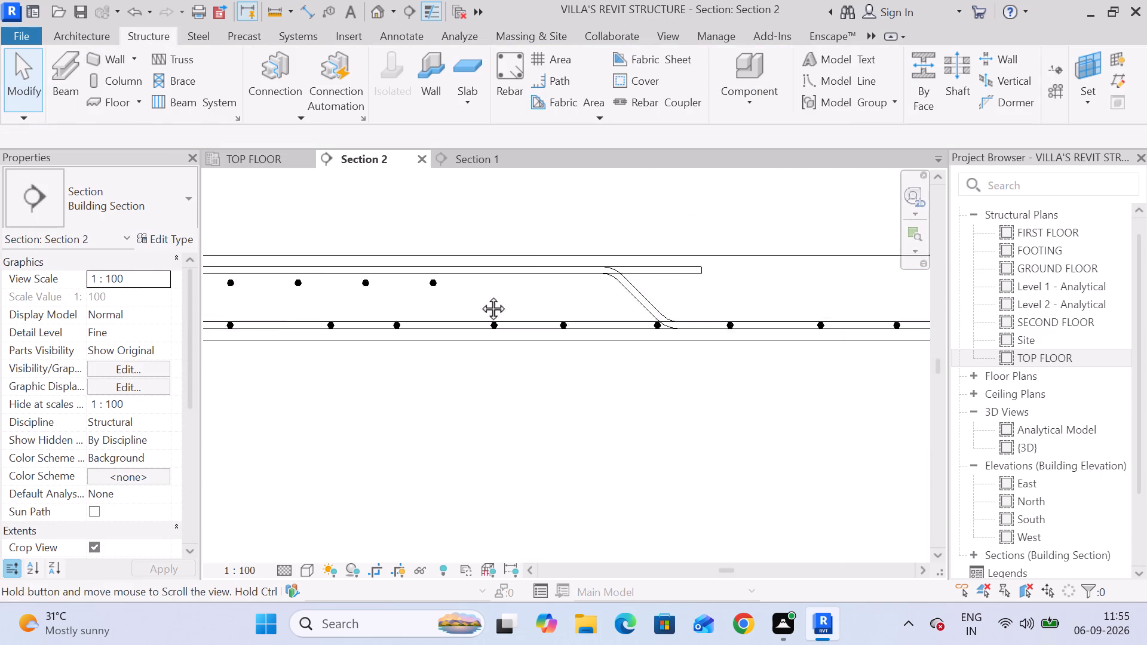
middle_drag(480, 295, 648, 295)
scroll(556, 285, up, 4)
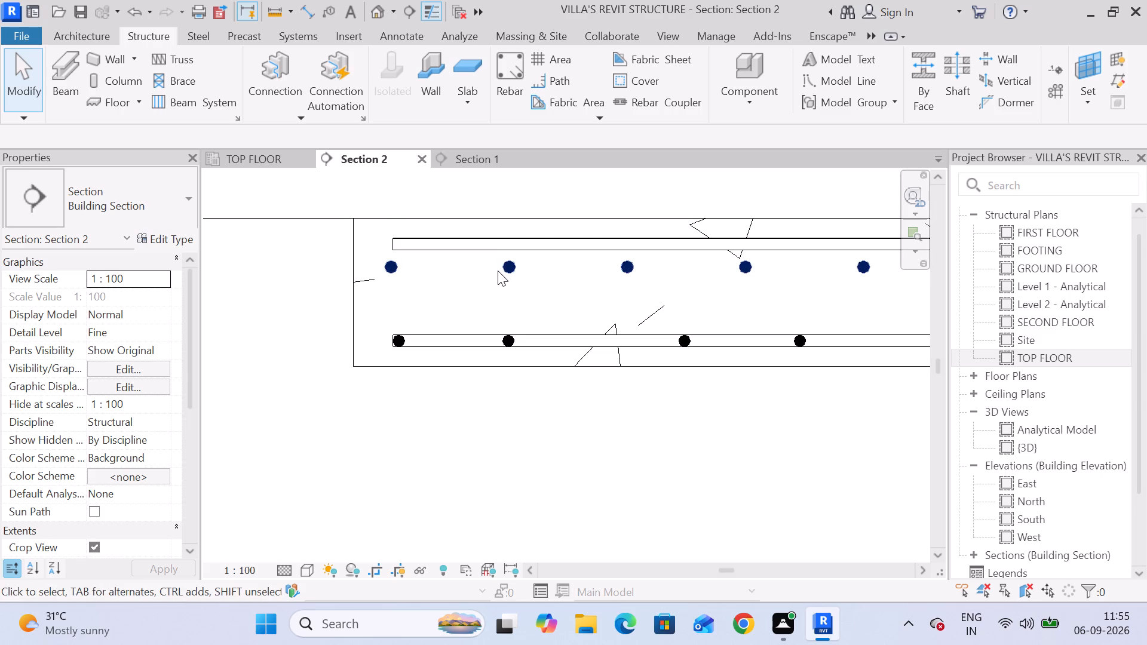
click(500, 270)
click(394, 266)
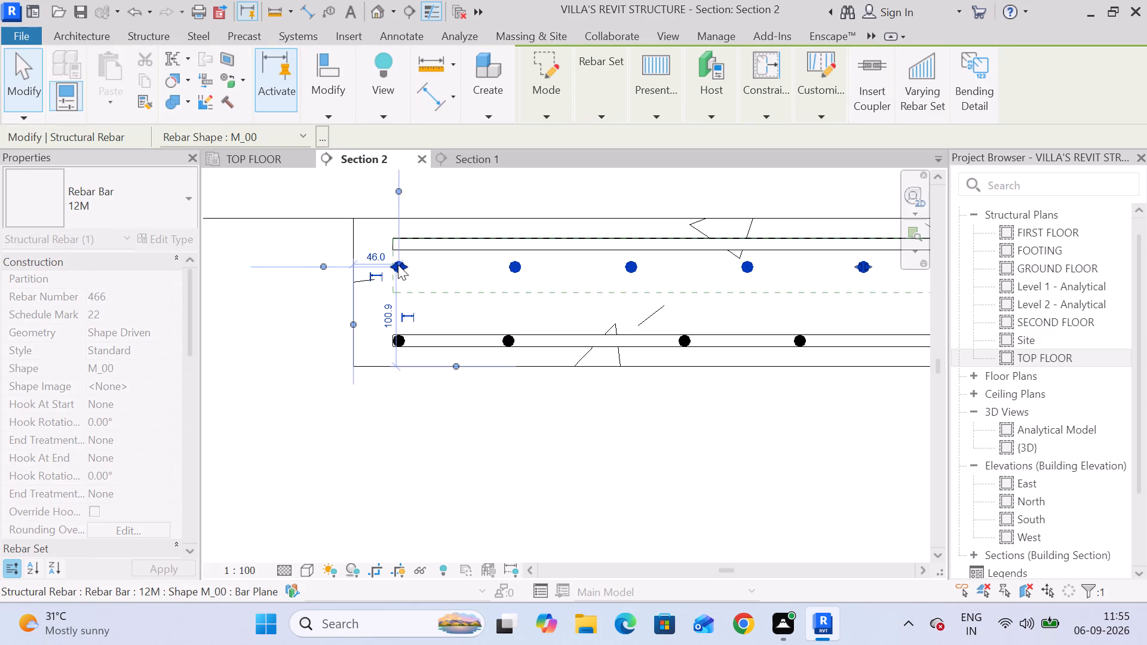
key(Up)
key(Up)
key(Up)
scroll(409, 261, up, 3)
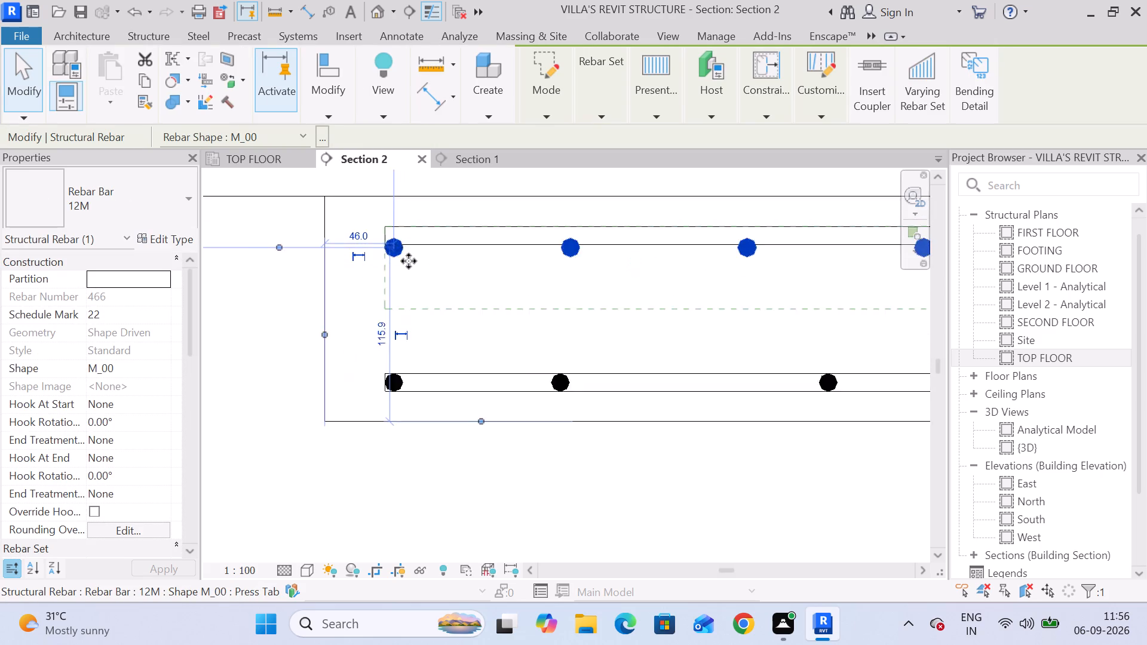
scroll(409, 261, up, 12)
scroll(403, 254, down, 5)
key(Down)
key(Down)
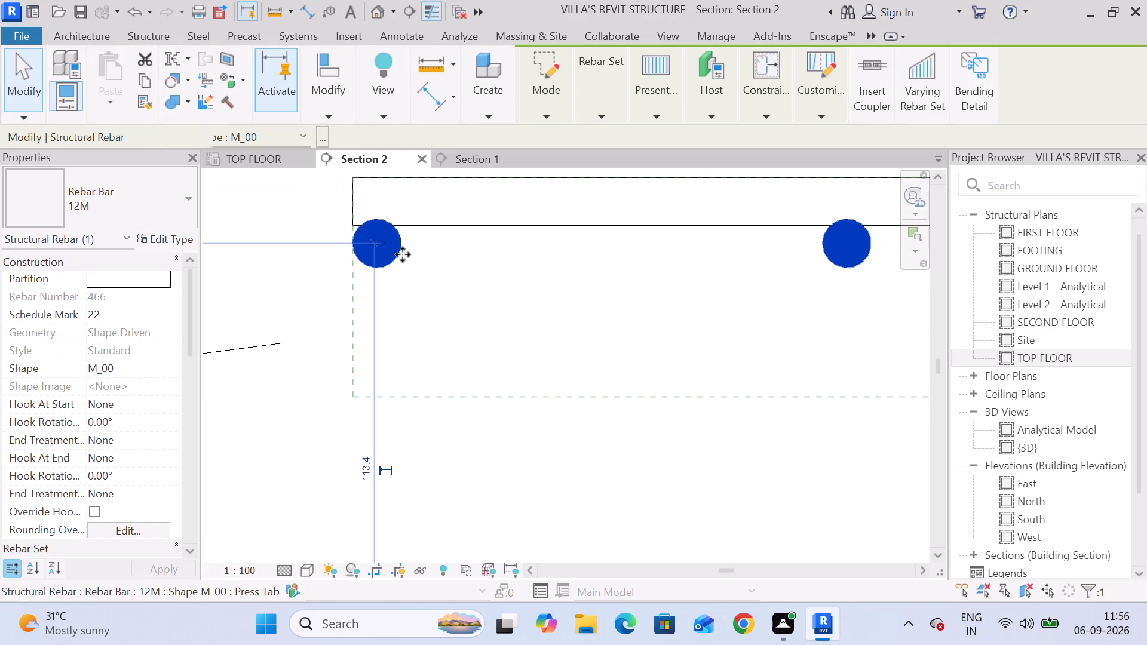
key(Down)
key(Down)
key(Up)
scroll(412, 259, down, 11)
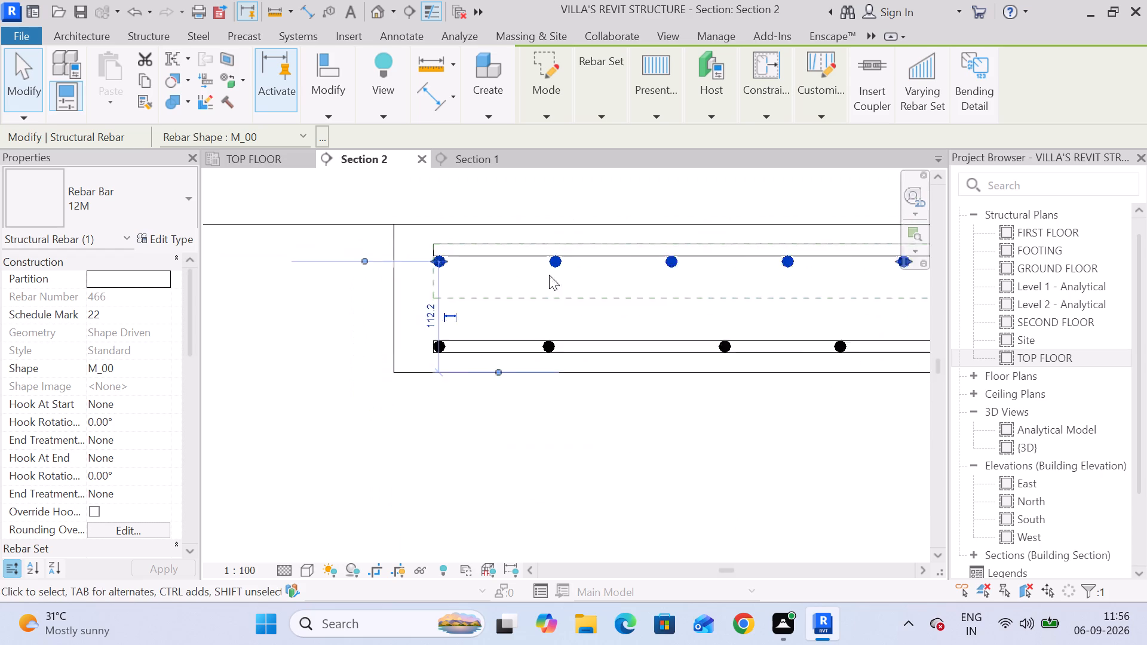
Extend the left-end top distribution bar set inward to the upper bend of the cranked bar.
middle_drag(667, 275, 427, 313)
middle_drag(613, 305, 440, 284)
scroll(609, 305, down, 1)
drag(439, 281, 671, 282)
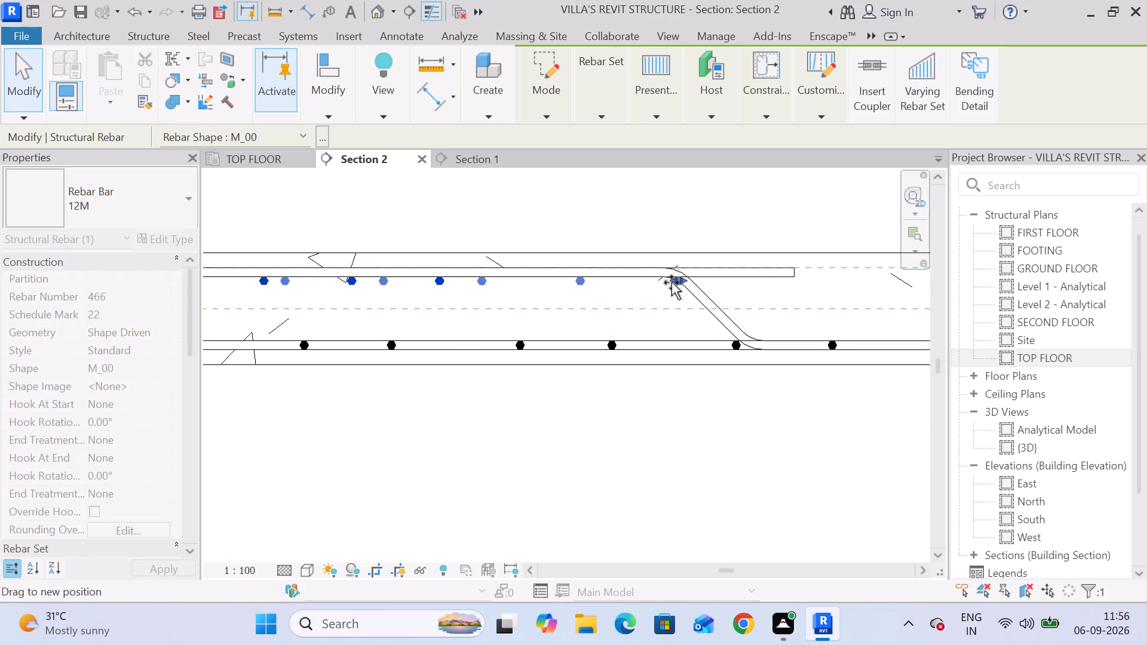
drag(671, 282, 668, 284)
click(667, 410)
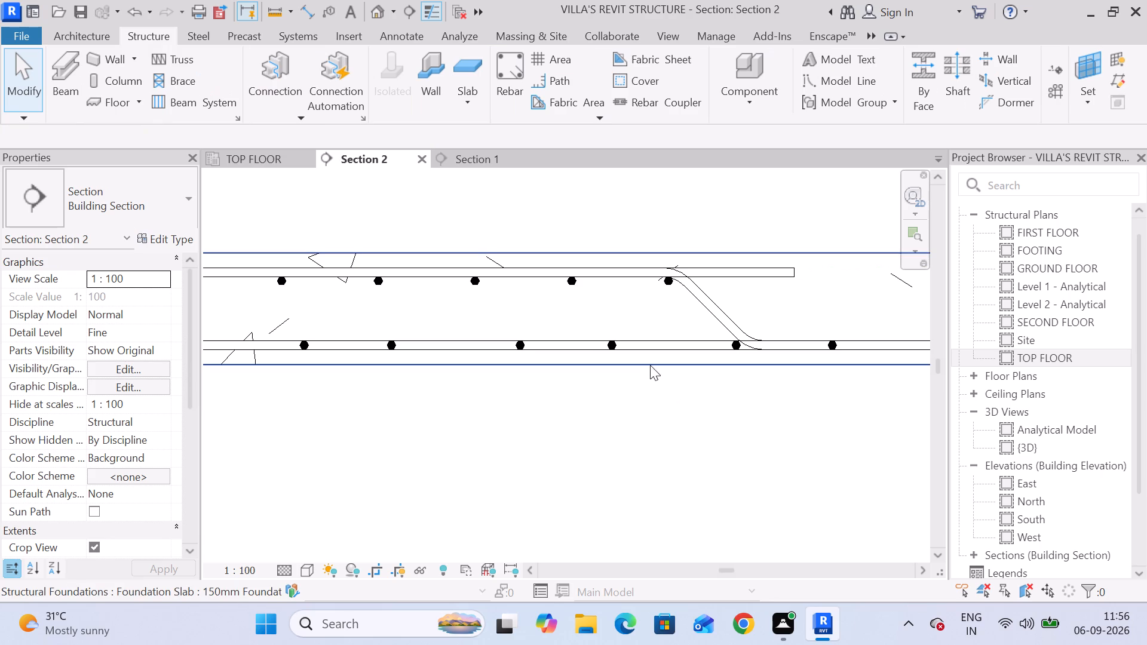
scroll(608, 339, down, 6)
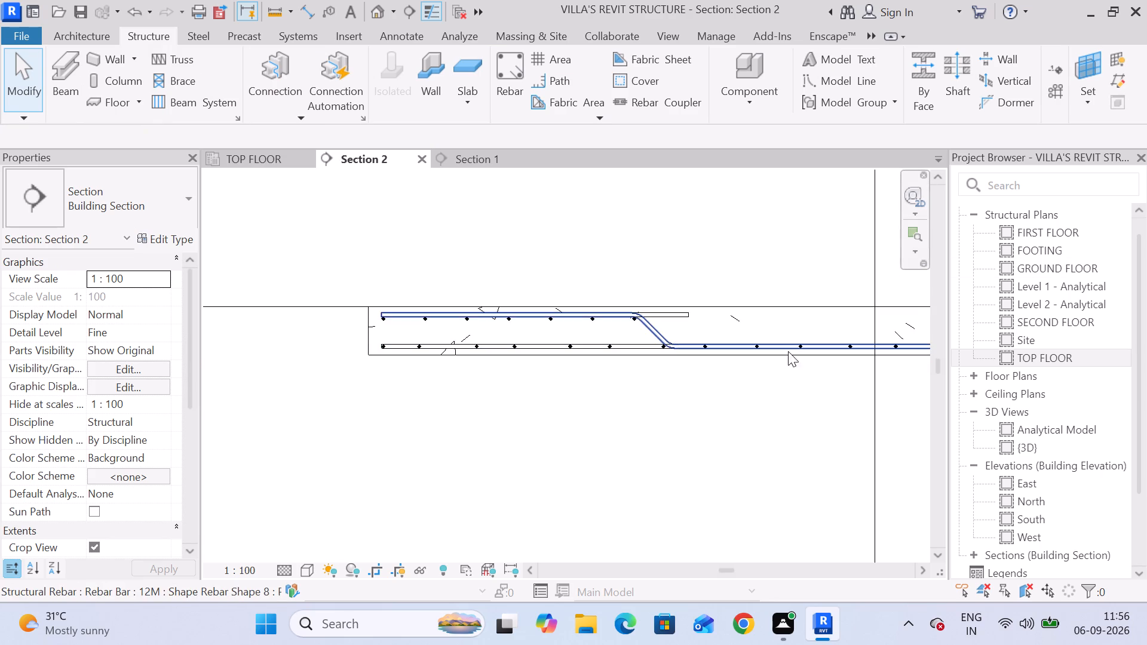
Select Section 2's right-end cranked bar set and, in Section 1, pull its right-hand limit inward to the adjacent bottom bar.
middle_drag(723, 322, 474, 247)
scroll(548, 366, down, 4)
scroll(720, 338, down, 2)
click(778, 312)
click(491, 163)
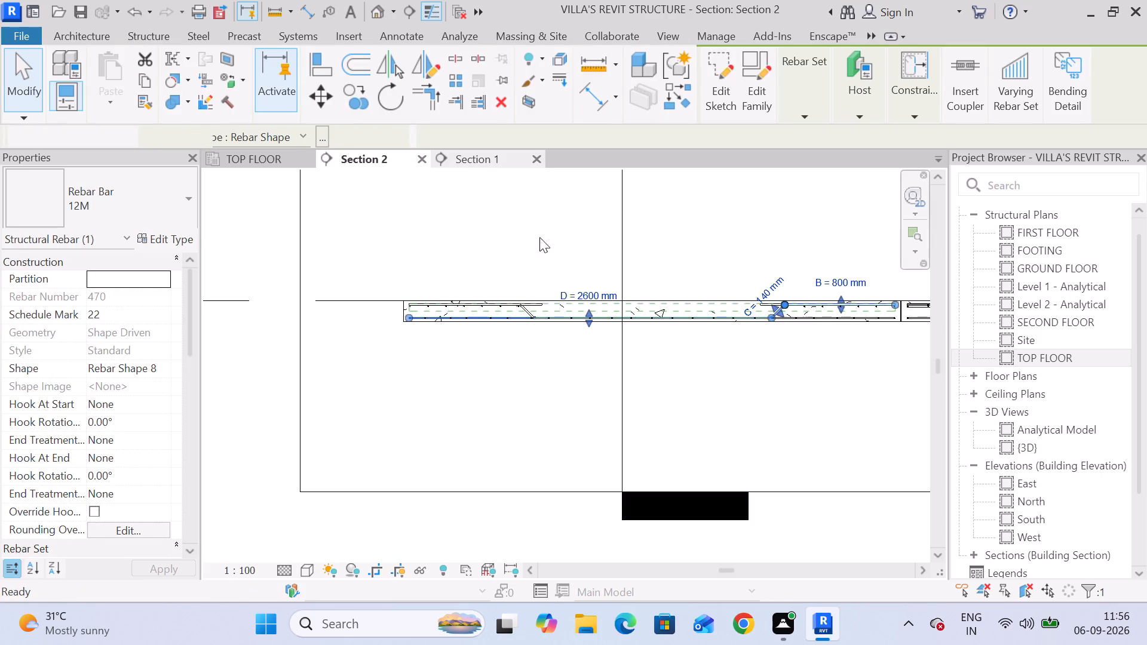
middle_drag(378, 288, 677, 290)
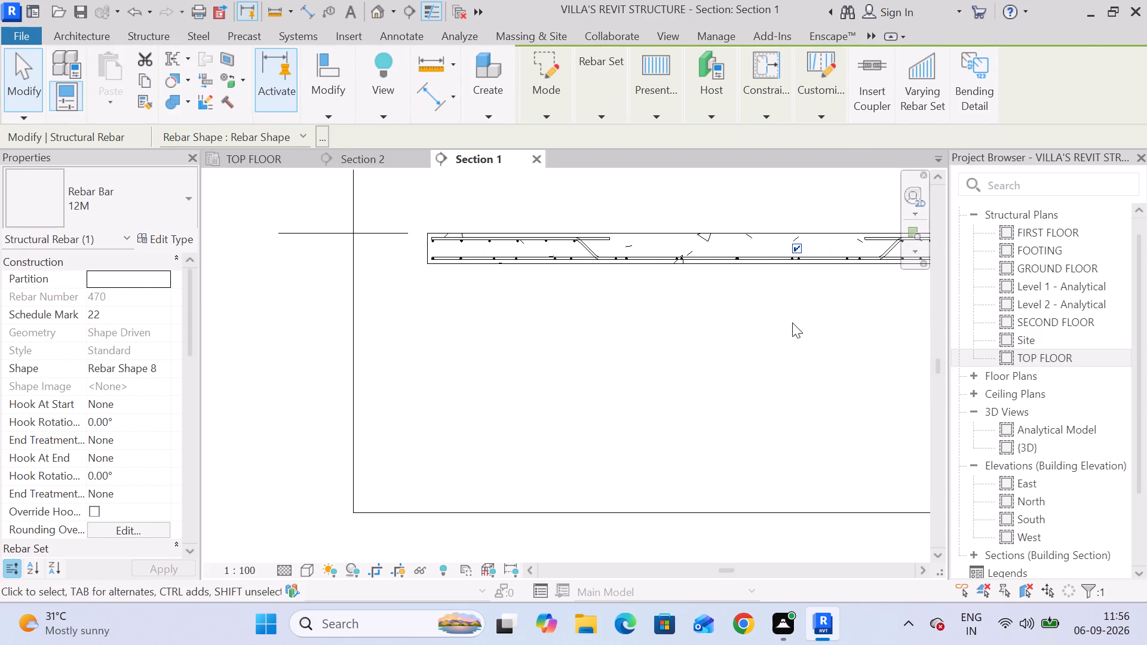
middle_drag(793, 322, 435, 322)
scroll(685, 248, up, 5)
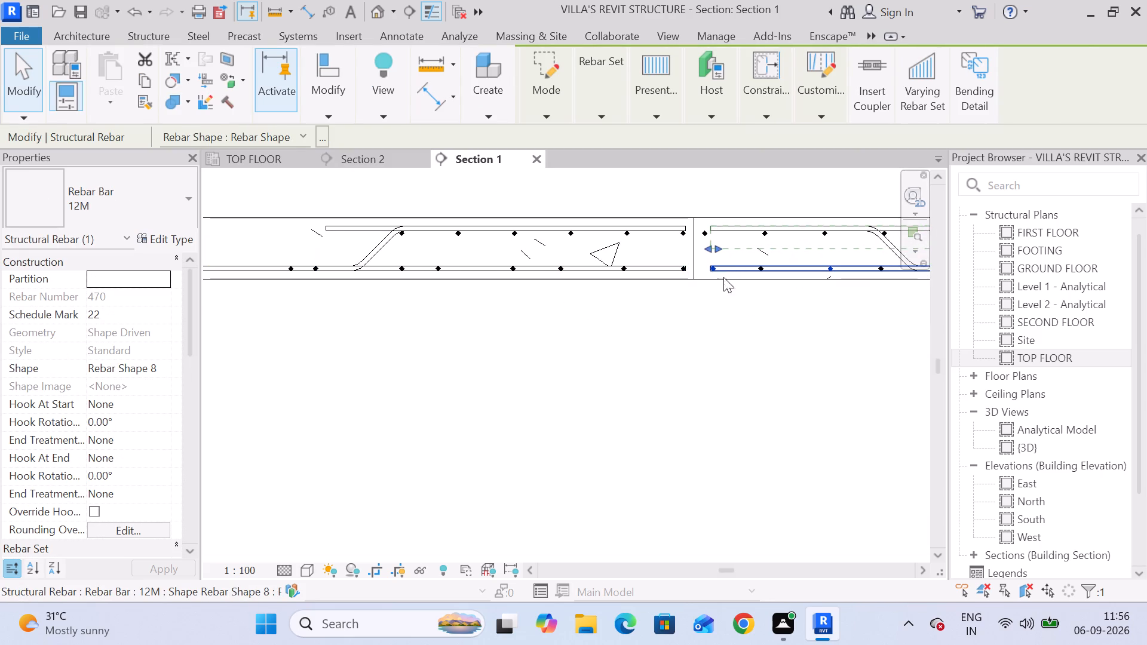
middle_drag(869, 318, 403, 322)
scroll(510, 312, down, 6)
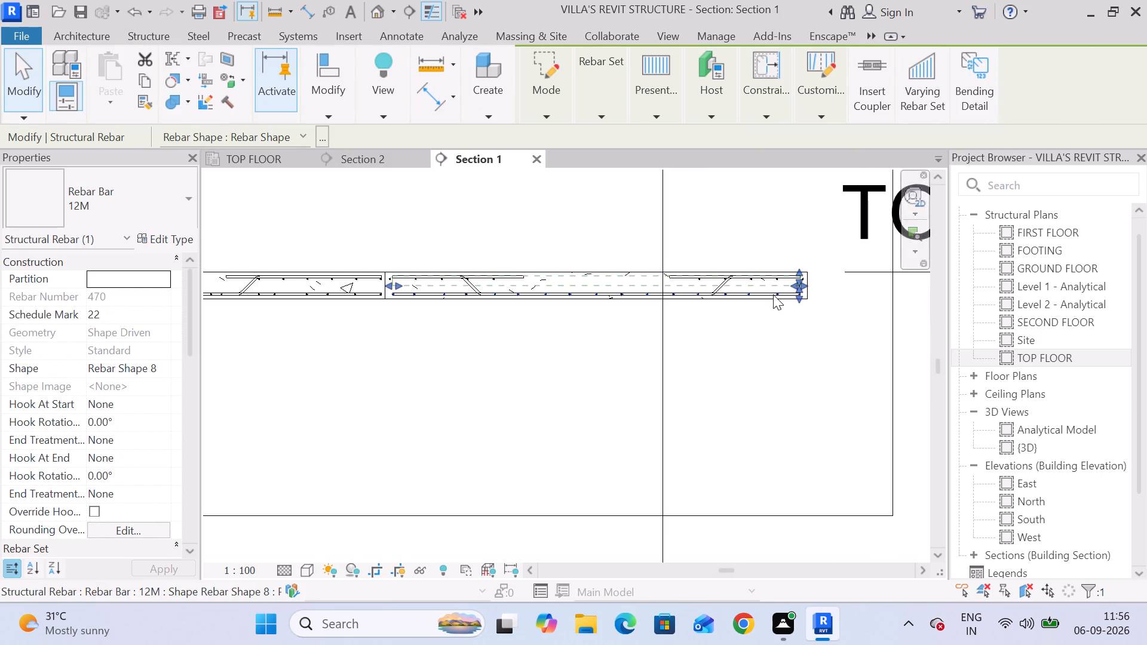
scroll(773, 294, up, 15)
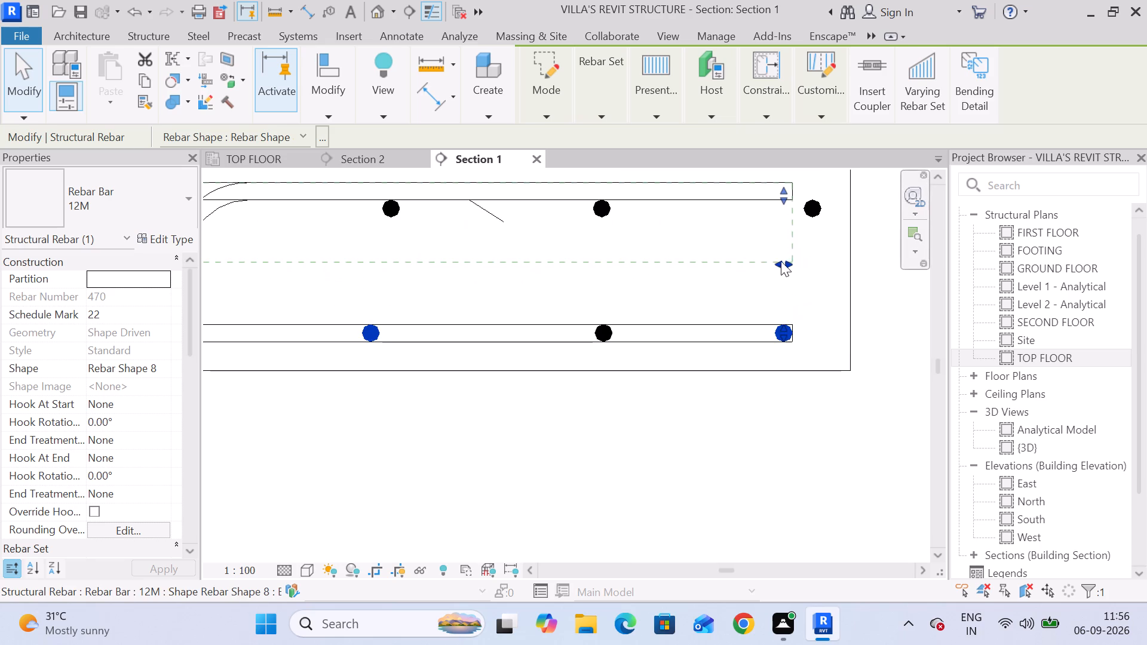
drag(780, 261, 598, 262)
scroll(497, 420, down, 3)
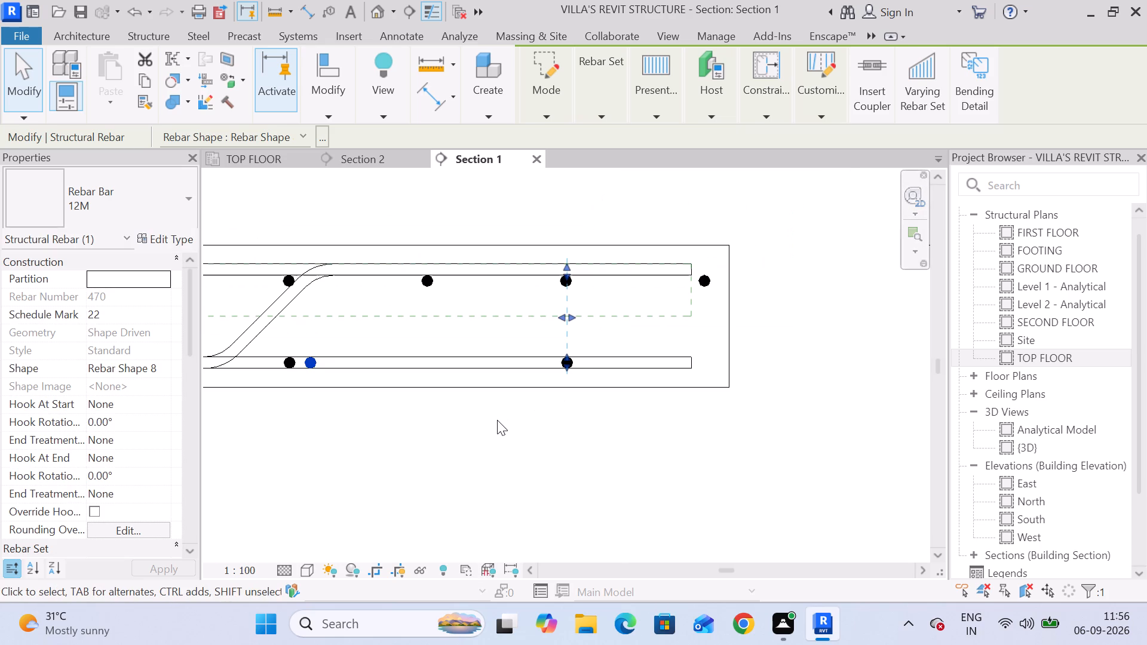
Move the first top distribution bar at the second slab's left end in Section 1 to 46 mm from the slab joint.
middle_drag(512, 413, 735, 407)
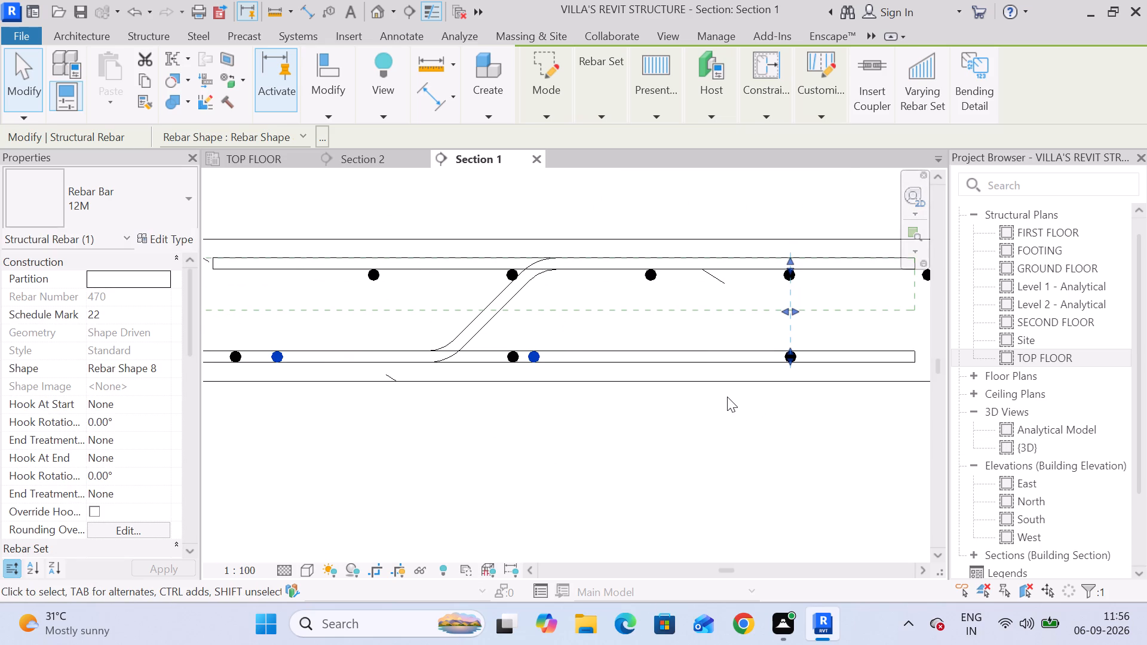
scroll(727, 397, down, 2)
scroll(445, 486, down, 5)
middle_drag(441, 486, 679, 424)
middle_drag(783, 407, 832, 395)
middle_drag(316, 395, 729, 399)
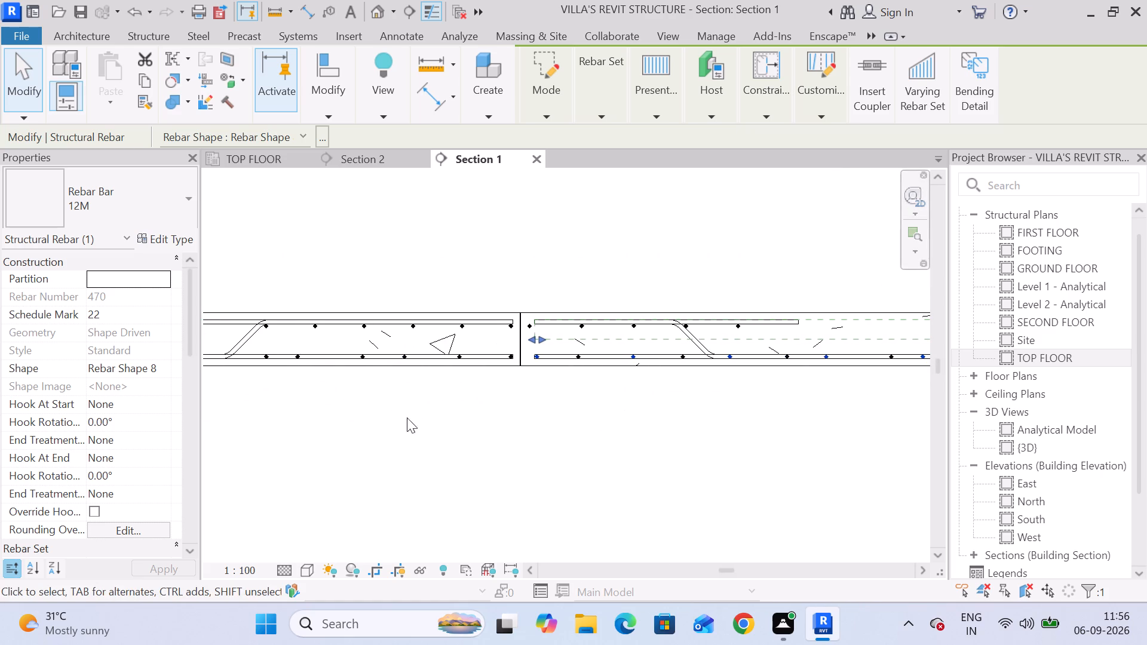
scroll(535, 340, up, 10)
drag(633, 338, 648, 337)
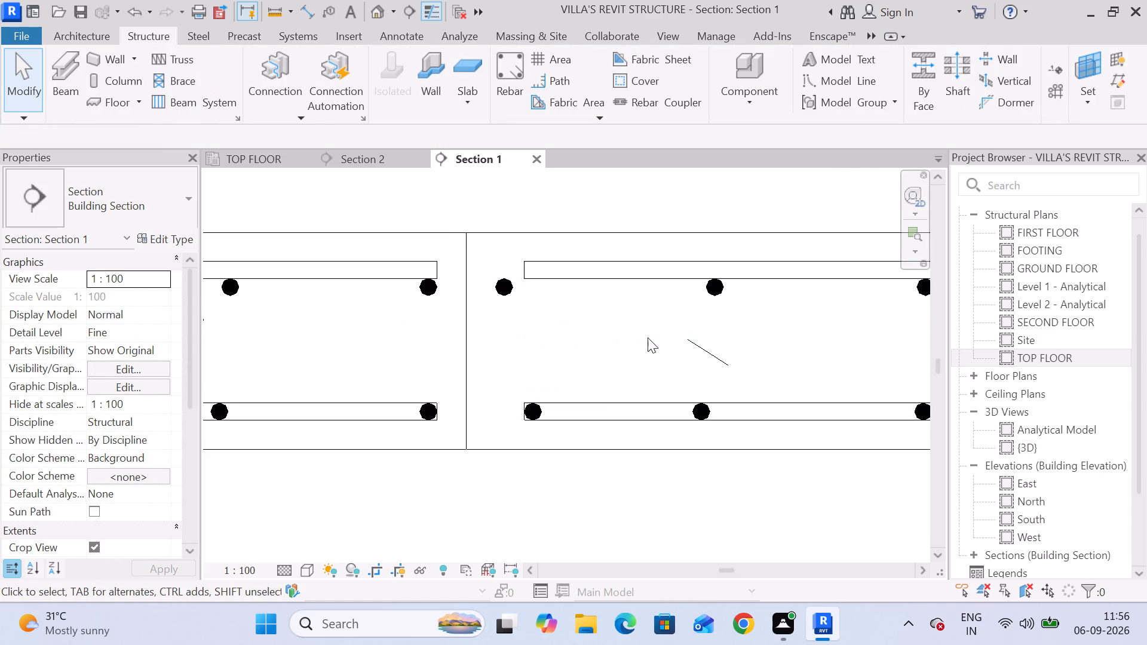
scroll(609, 359, down, 6)
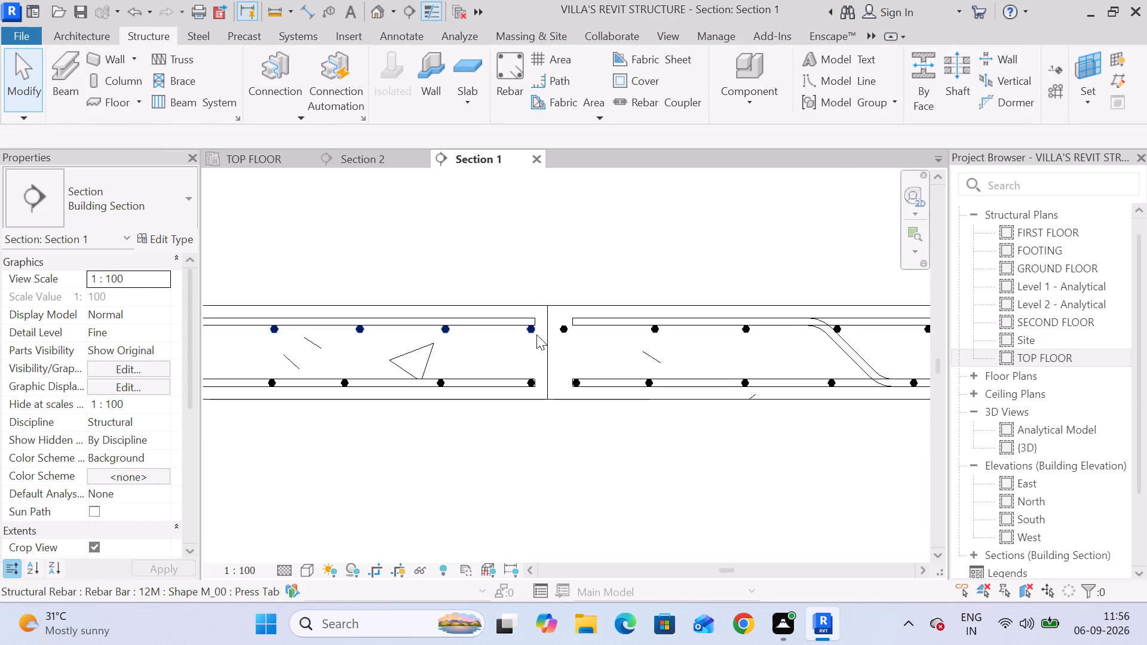
scroll(560, 330, up, 5)
click(560, 330)
drag(568, 328, 590, 328)
click(612, 351)
drag(579, 331, 599, 331)
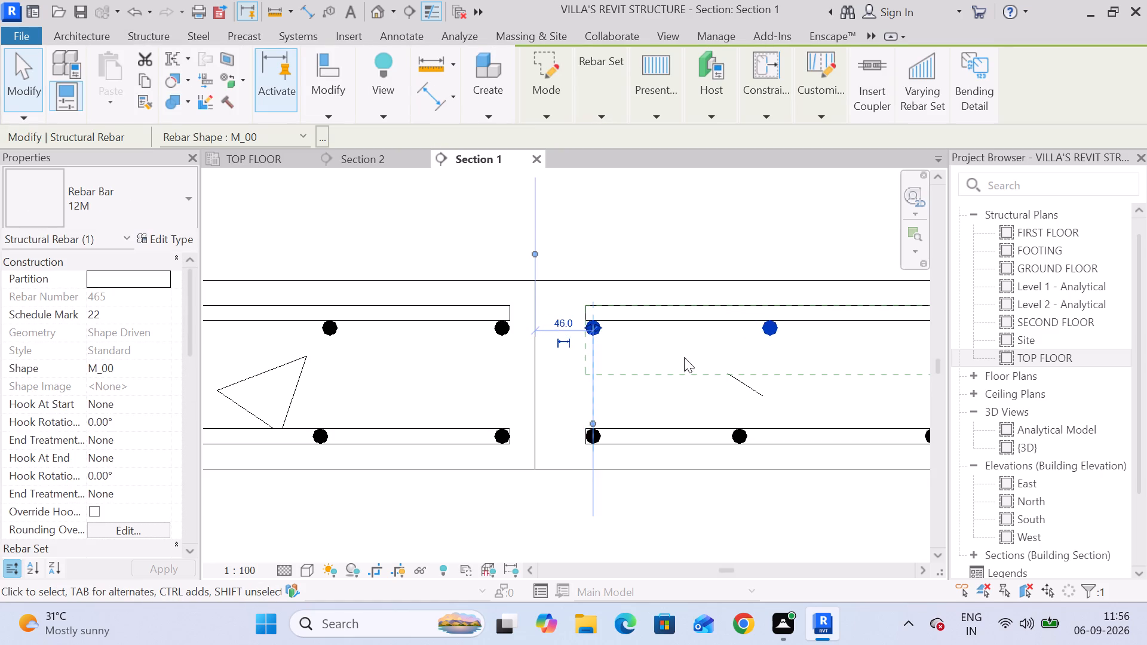
Shift the bend of the second slab's left-end cranked bar inward to lengthen its upper leg.
scroll(818, 349, down, 5)
middle_drag(843, 351, 431, 357)
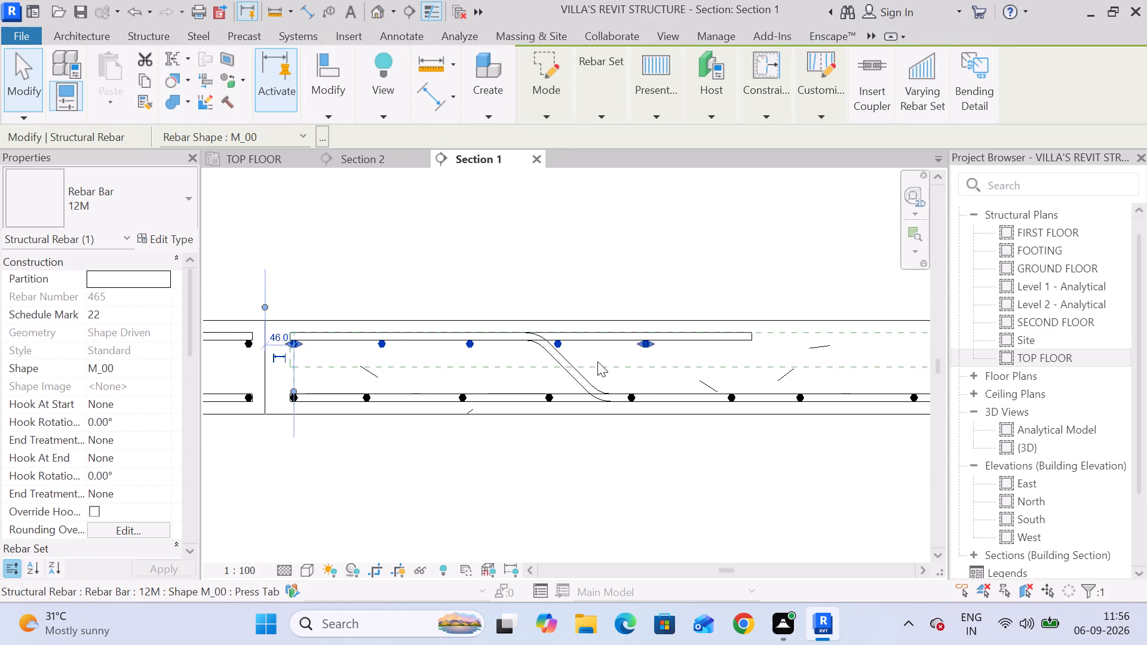
scroll(594, 364, down, 5)
middle_drag(655, 367, 504, 348)
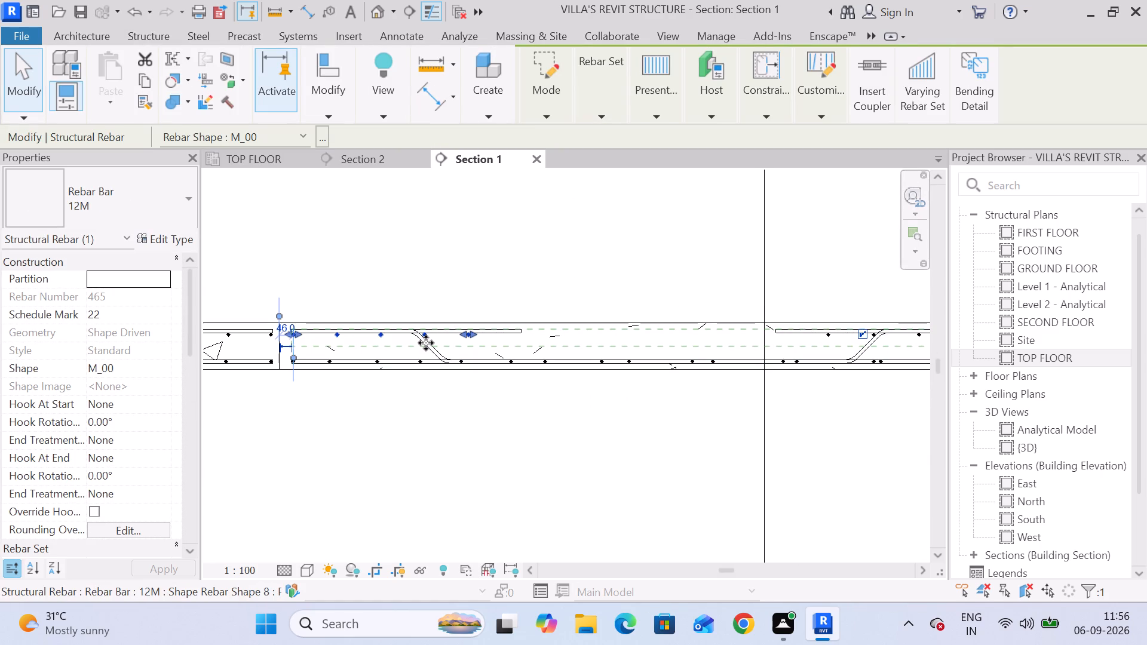
click(426, 343)
click(430, 347)
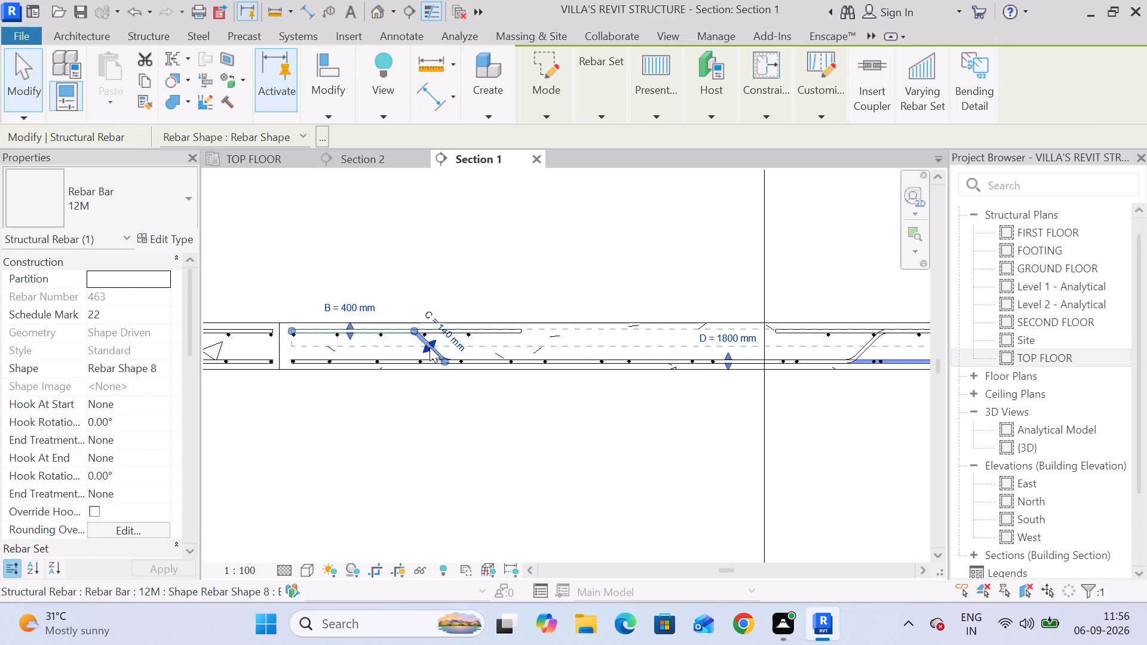
drag(430, 347, 462, 347)
Shift the bend of the second slab's right-end cranked bar inward to lengthen its upper leg.
middle_drag(753, 434, 369, 430)
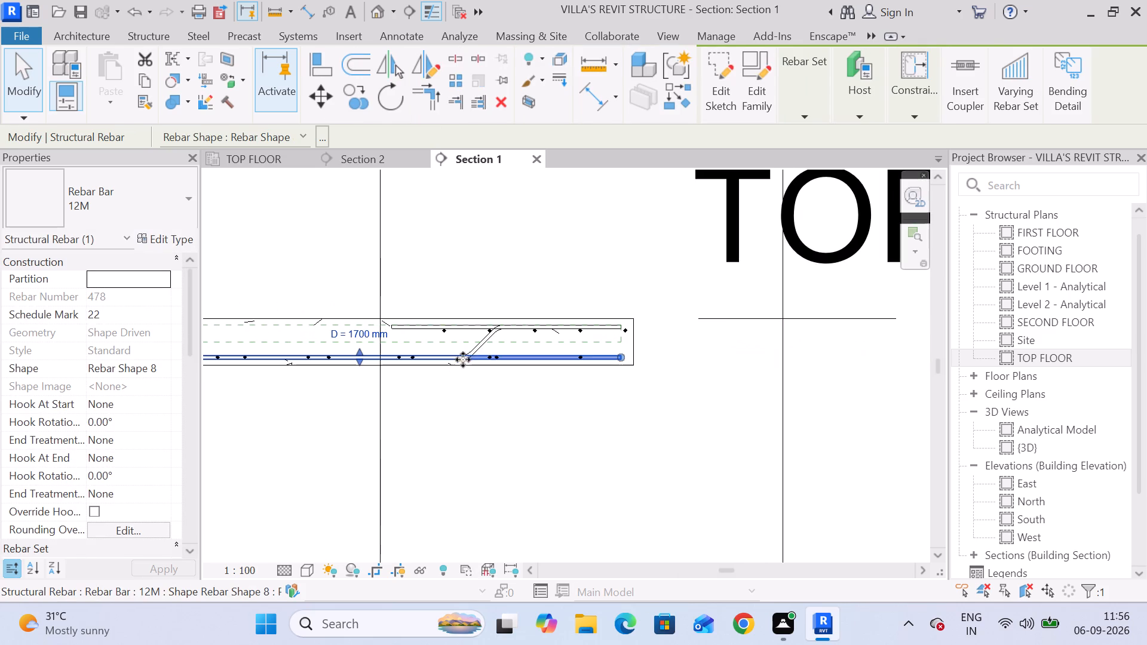
click(486, 349)
click(475, 346)
drag(477, 342, 451, 342)
click(449, 421)
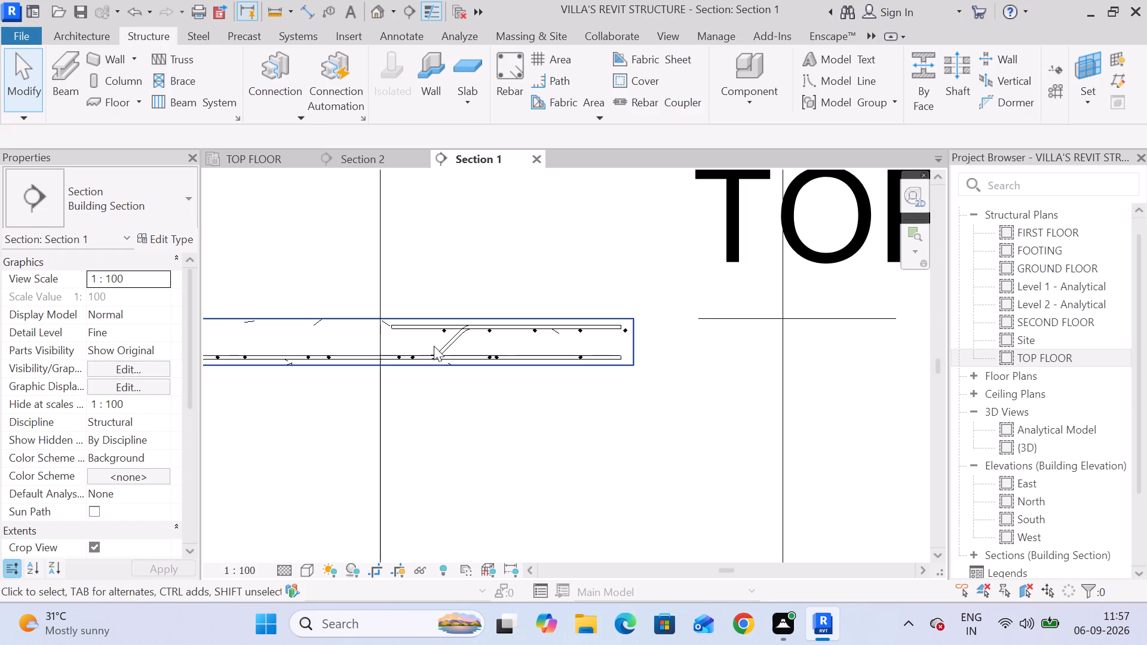
Shorten the straight top bar at the second slab's right end from its inner end to about 680 mm.
click(418, 330)
drag(391, 327, 412, 327)
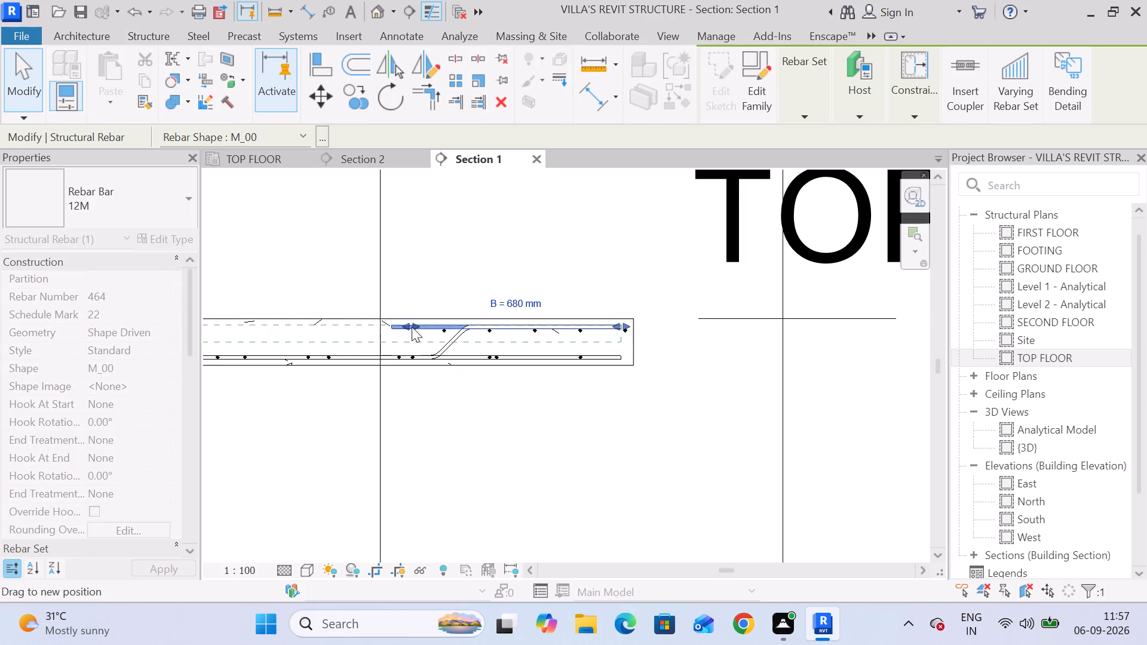
Shorten the straight top bar at the second slab's left end in Section 1 from its inner end.
middle_drag(548, 432, 825, 422)
middle_drag(416, 418, 625, 415)
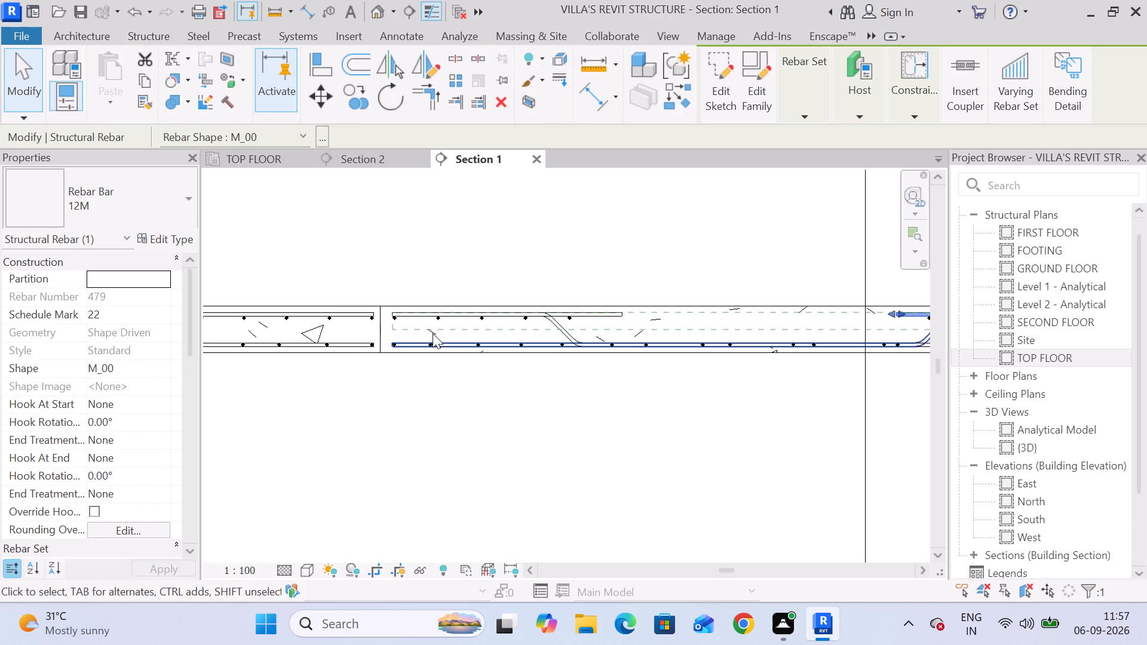
click(578, 318)
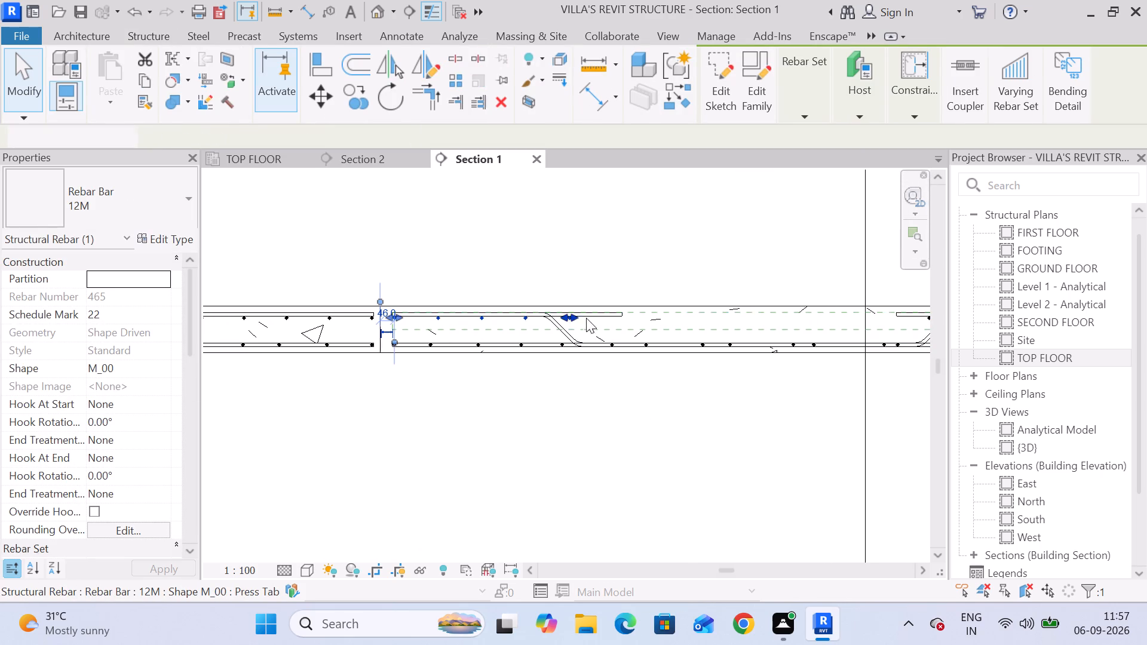
click(594, 315)
drag(615, 312, 593, 312)
Fit the top distribution bars at the second slab's right end between the straight bar's outer end and the cranked bar's bend.
scroll(624, 402, down, 5)
middle_drag(652, 411, 379, 399)
scroll(511, 357, up, 12)
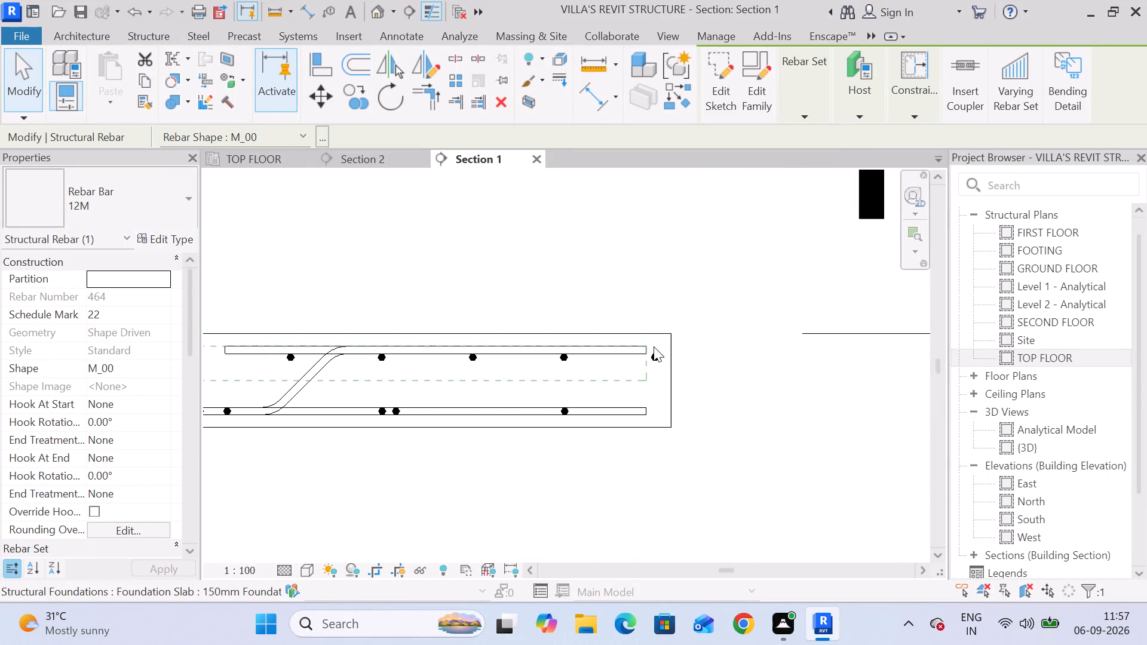
scroll(654, 346, up, 3)
click(658, 371)
drag(651, 369, 626, 365)
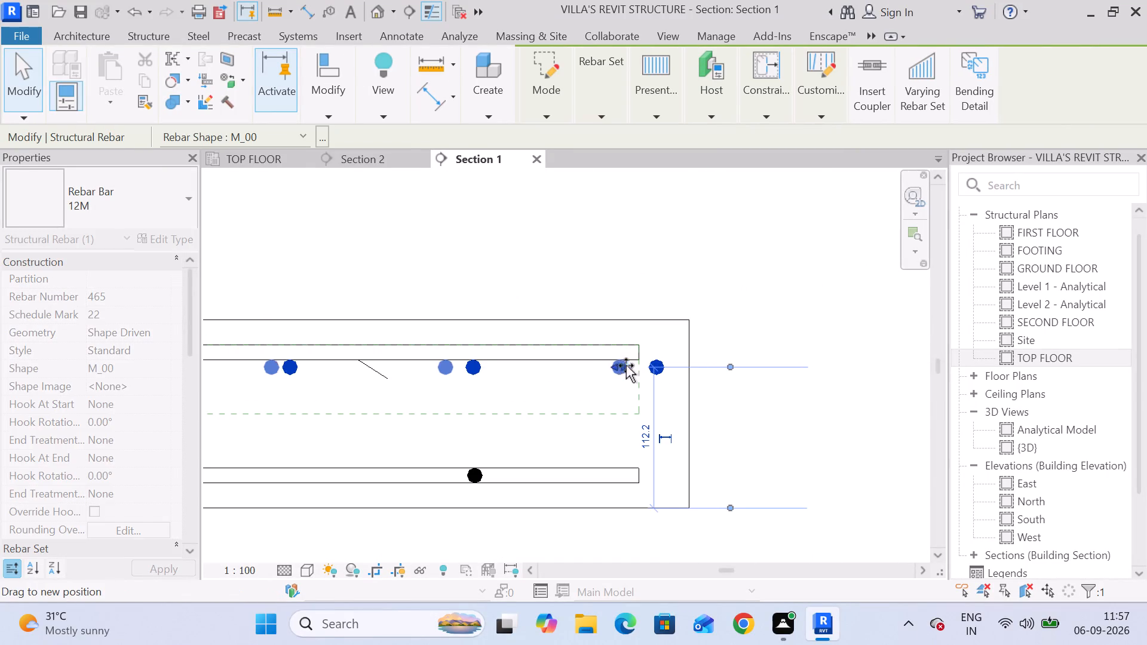
drag(626, 365, 634, 365)
middle_drag(413, 434, 783, 432)
middle_drag(376, 369, 525, 369)
drag(443, 363, 541, 366)
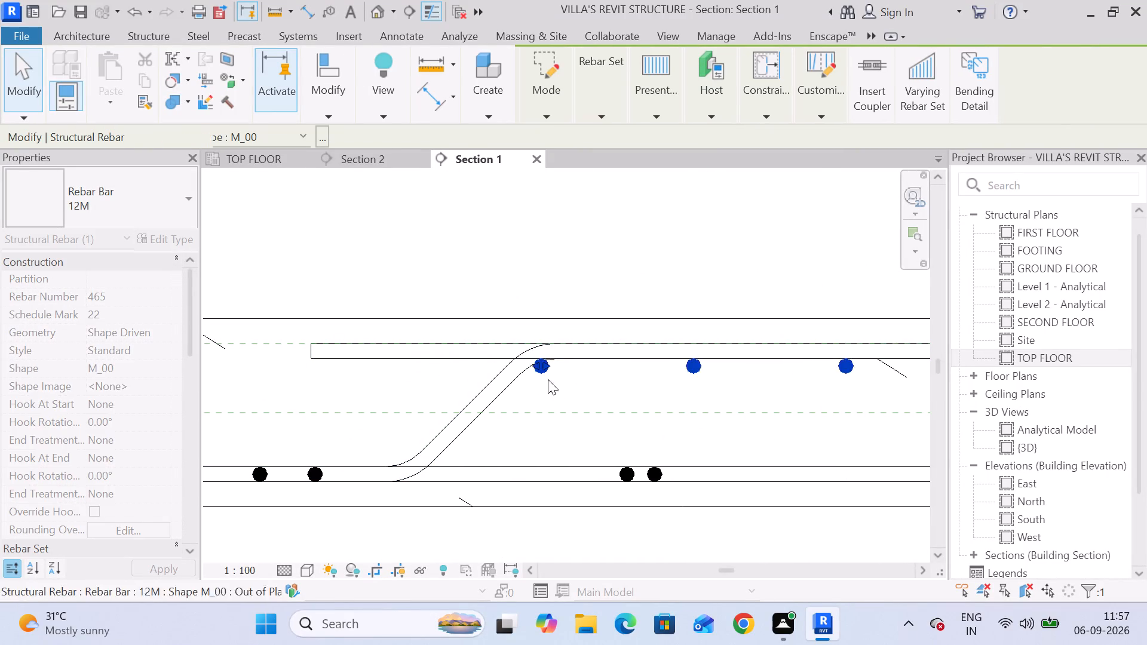
scroll(553, 387, down, 7)
scroll(652, 435, down, 4)
click(532, 450)
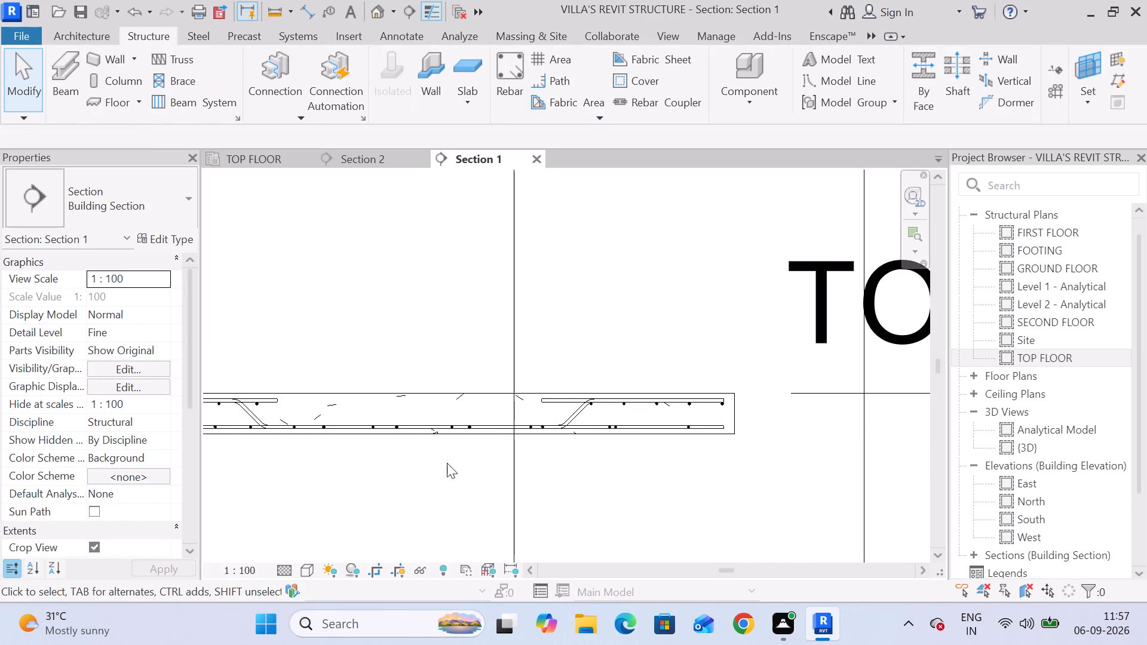
Pull the innermost top distribution bar at the second slab's left end back to the start of the cranked bar's bend.
middle_drag(389, 462, 721, 457)
scroll(588, 405, up, 11)
click(599, 392)
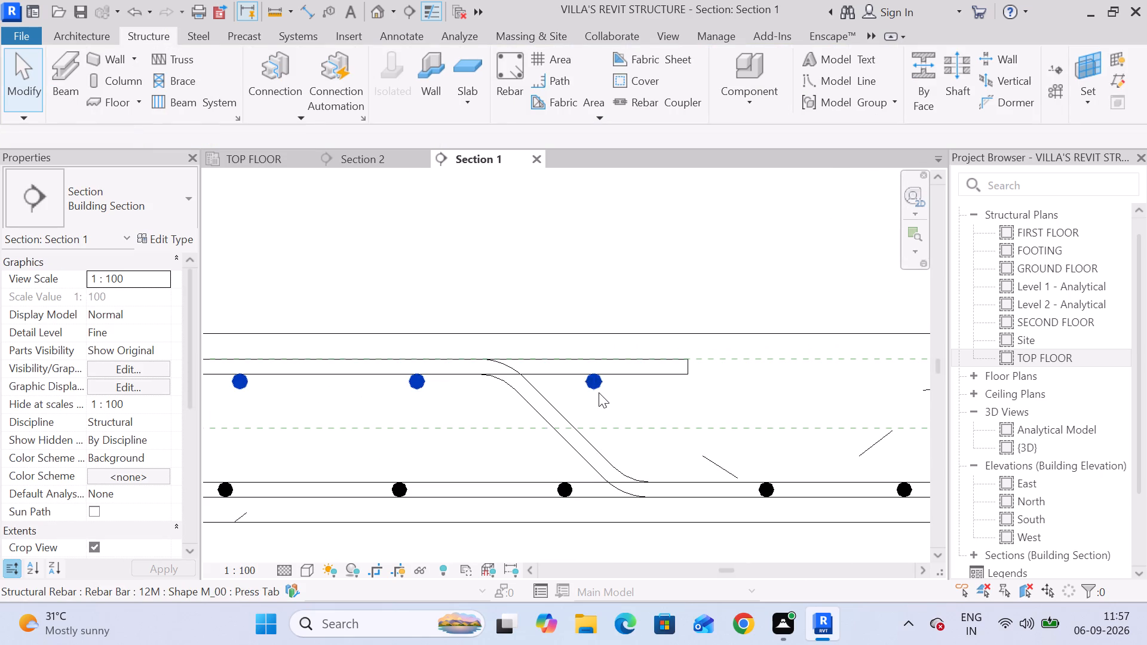
drag(594, 385, 484, 392)
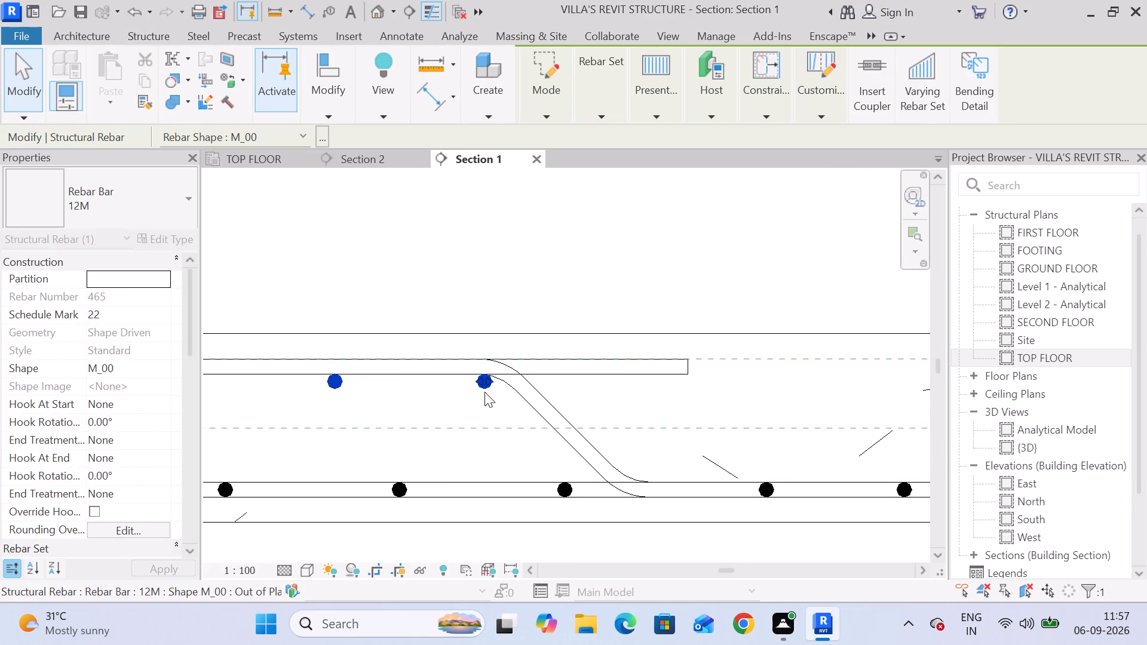
scroll(484, 392, down, 4)
middle_drag(484, 392, 781, 426)
scroll(470, 432, up, 5)
scroll(410, 411, down, 6)
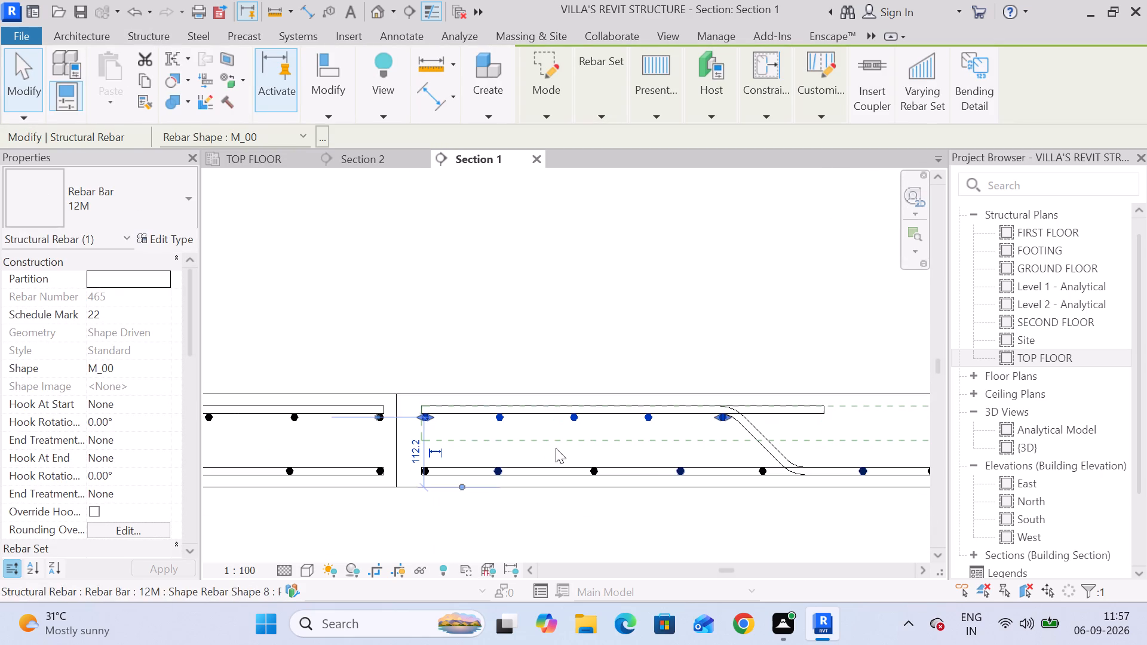
middle_drag(707, 493, 524, 432)
click(652, 483)
scroll(742, 436, down, 5)
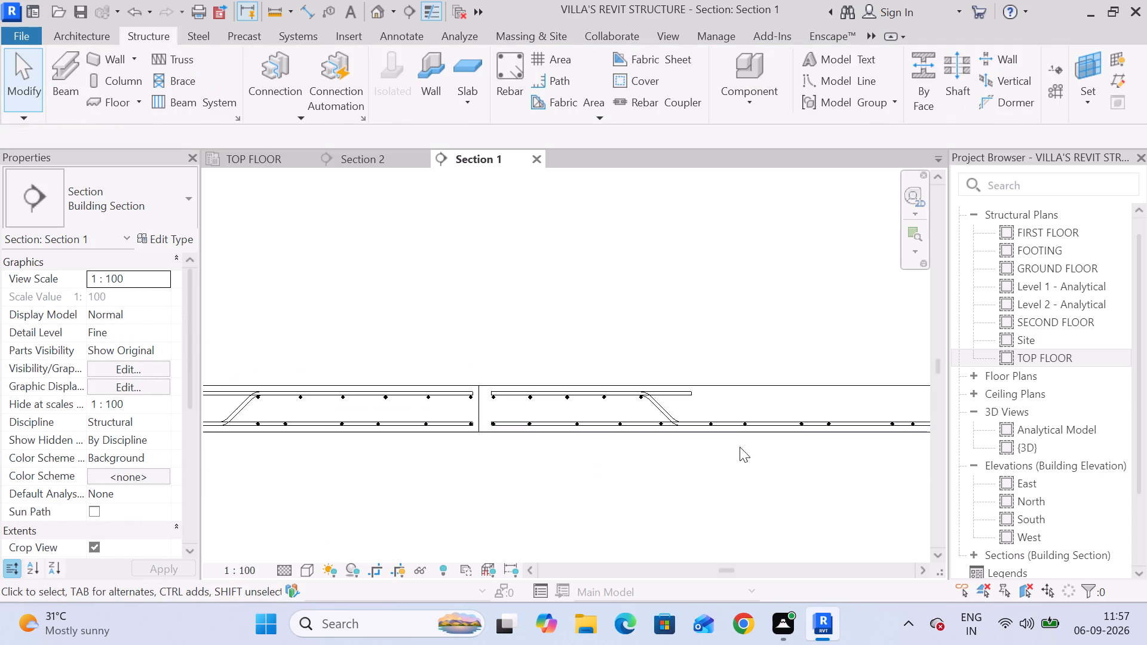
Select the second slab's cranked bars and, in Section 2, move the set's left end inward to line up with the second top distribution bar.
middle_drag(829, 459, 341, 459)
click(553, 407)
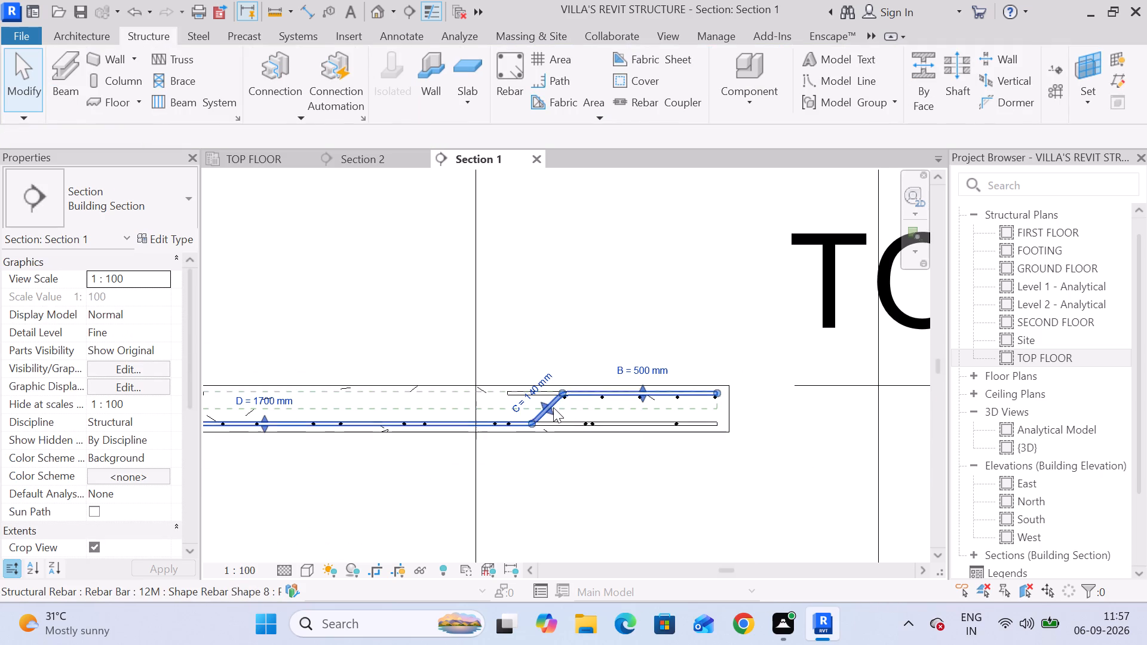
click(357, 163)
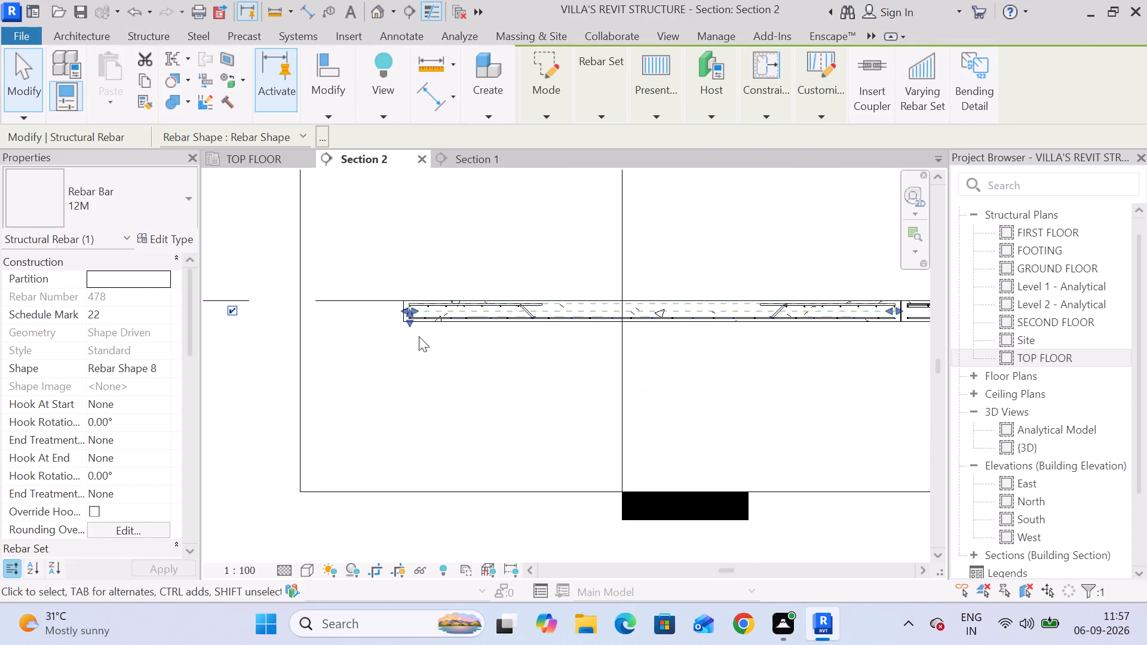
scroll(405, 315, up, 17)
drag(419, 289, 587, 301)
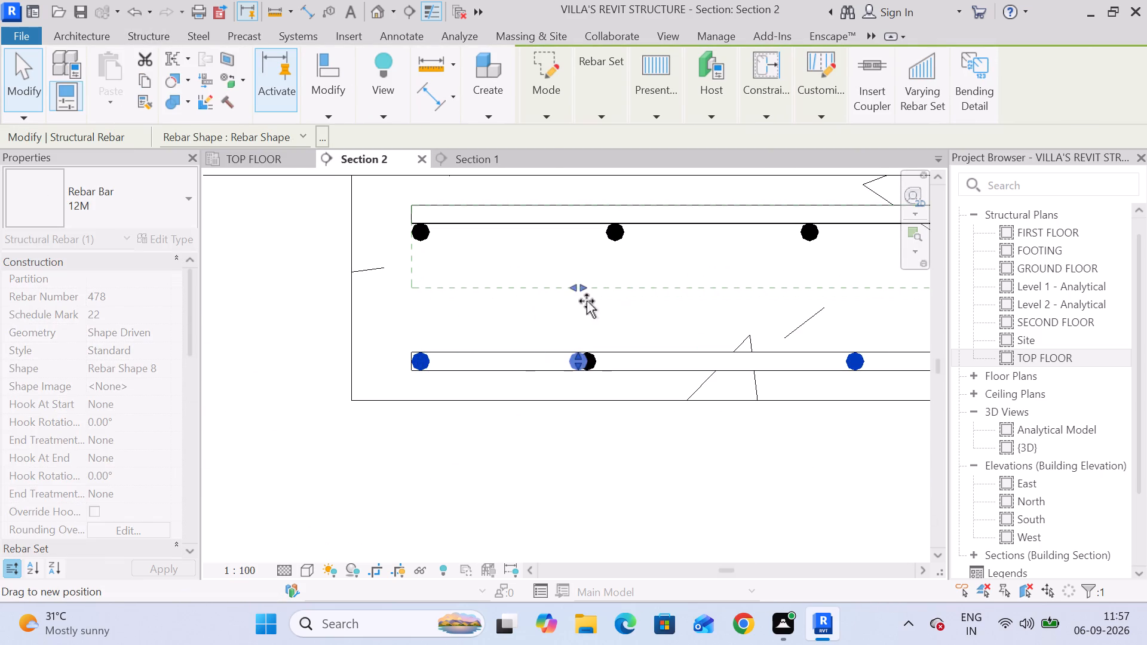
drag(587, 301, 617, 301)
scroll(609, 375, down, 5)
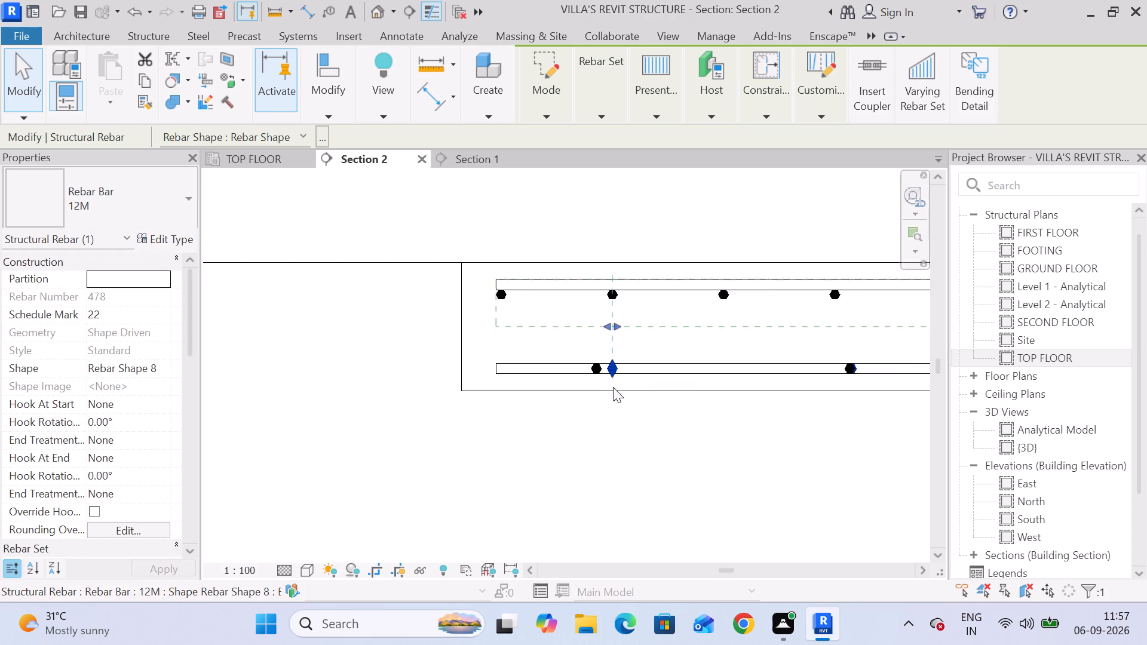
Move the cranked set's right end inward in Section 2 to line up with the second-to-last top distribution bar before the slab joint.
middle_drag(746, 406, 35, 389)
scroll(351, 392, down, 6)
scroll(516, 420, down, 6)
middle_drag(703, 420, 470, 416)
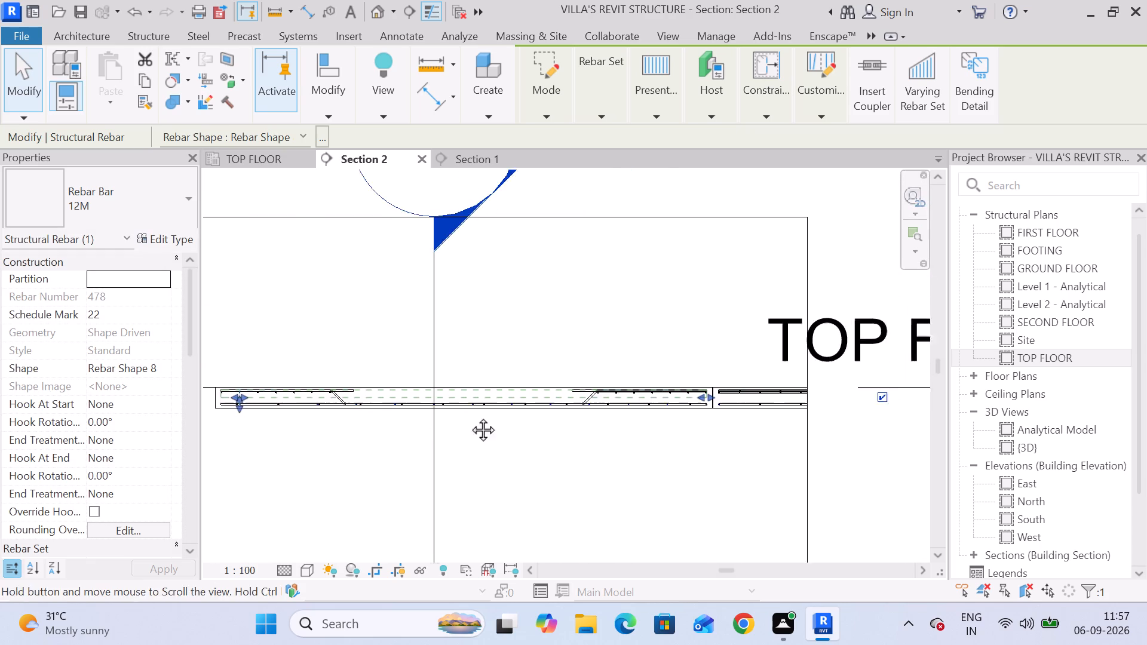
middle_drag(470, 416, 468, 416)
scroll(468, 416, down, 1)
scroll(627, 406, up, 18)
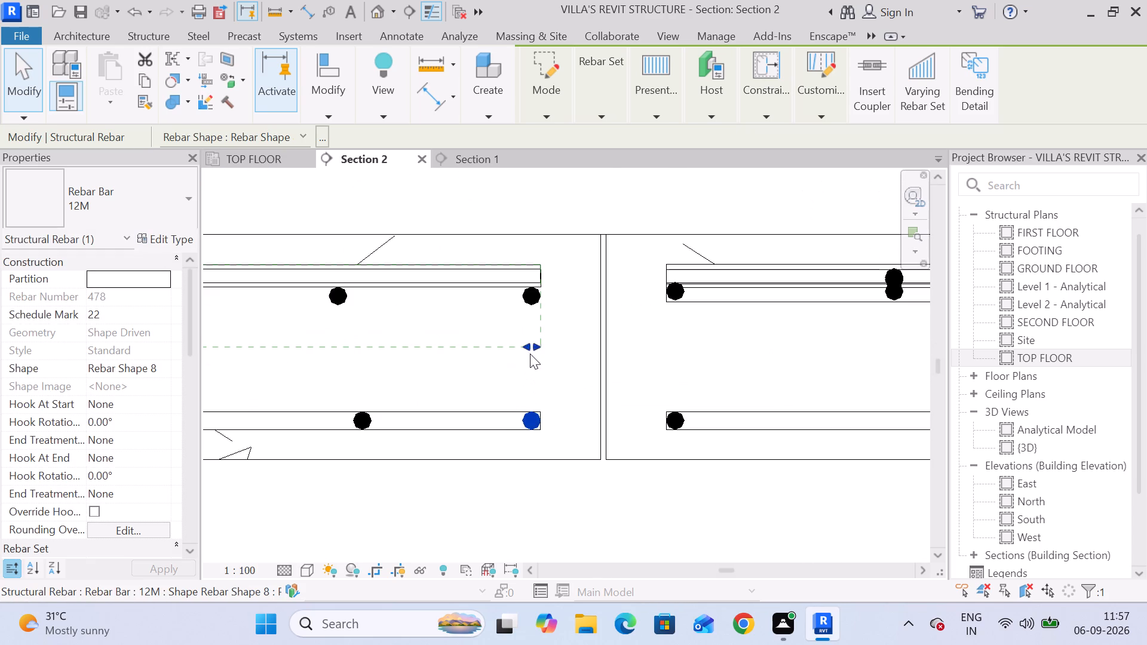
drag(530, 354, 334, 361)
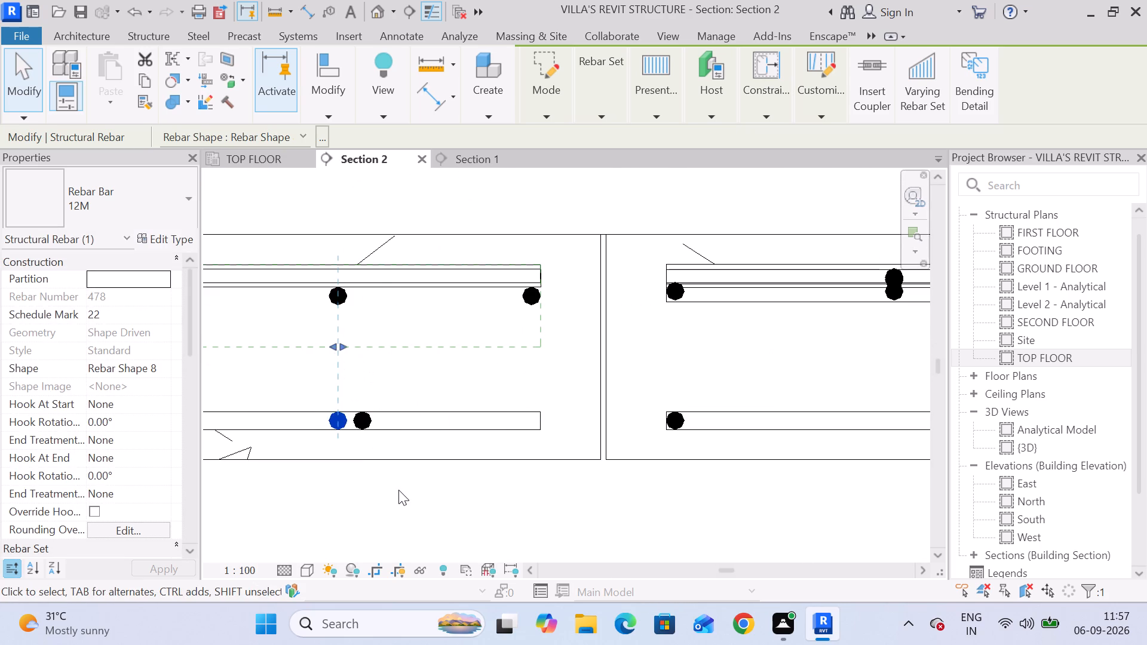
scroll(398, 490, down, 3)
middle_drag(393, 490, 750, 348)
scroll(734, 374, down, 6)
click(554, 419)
Select Section 2's cranked bars and, in Section 1, move the set's left end to align with the second slab's second top distribution bar.
scroll(553, 422, down, 1)
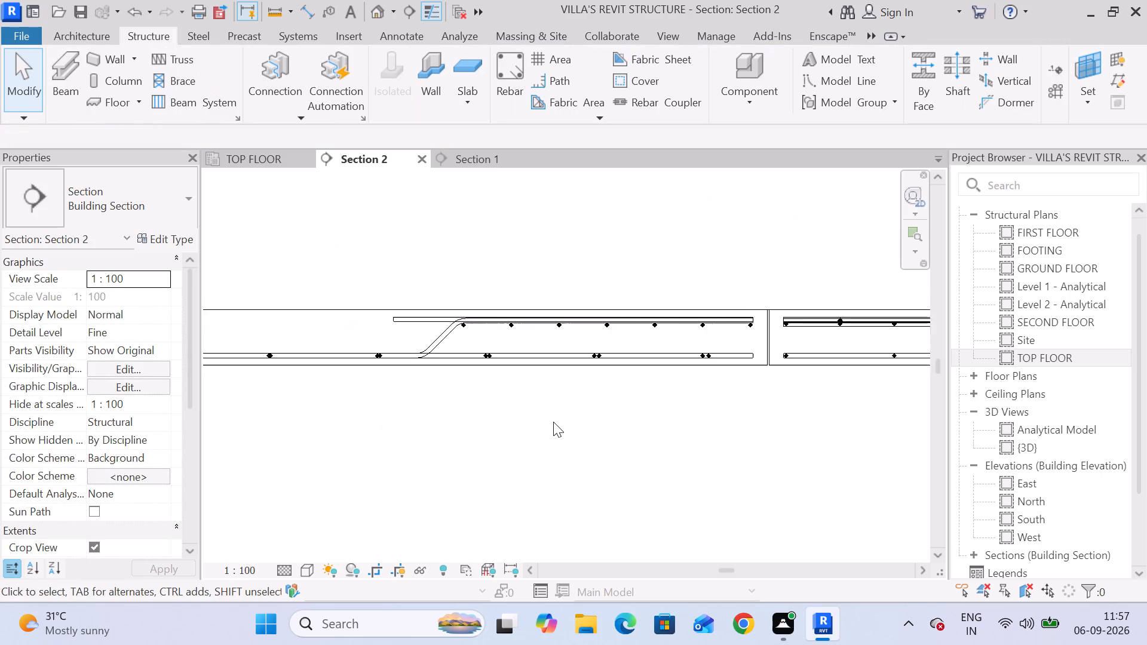
scroll(553, 422, down, 2)
click(467, 355)
click(434, 161)
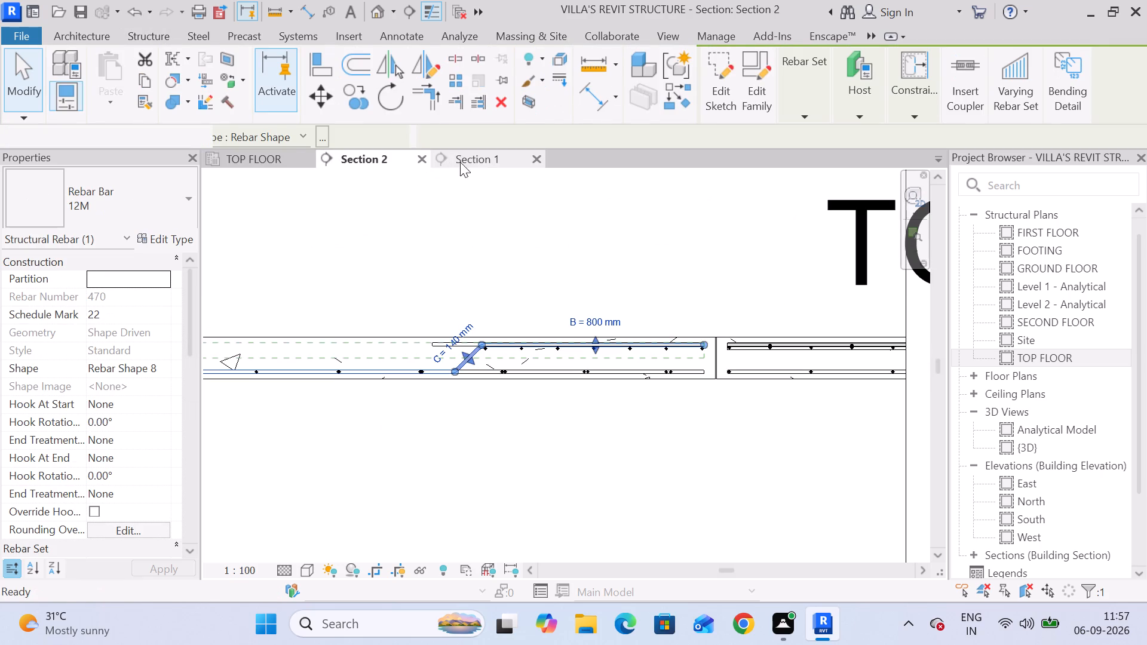
scroll(667, 425, up, 2)
scroll(664, 435, down, 3)
middle_drag(414, 449, 900, 328)
middle_drag(508, 350, 746, 358)
scroll(795, 316, up, 5)
middle_drag(812, 322, 707, 332)
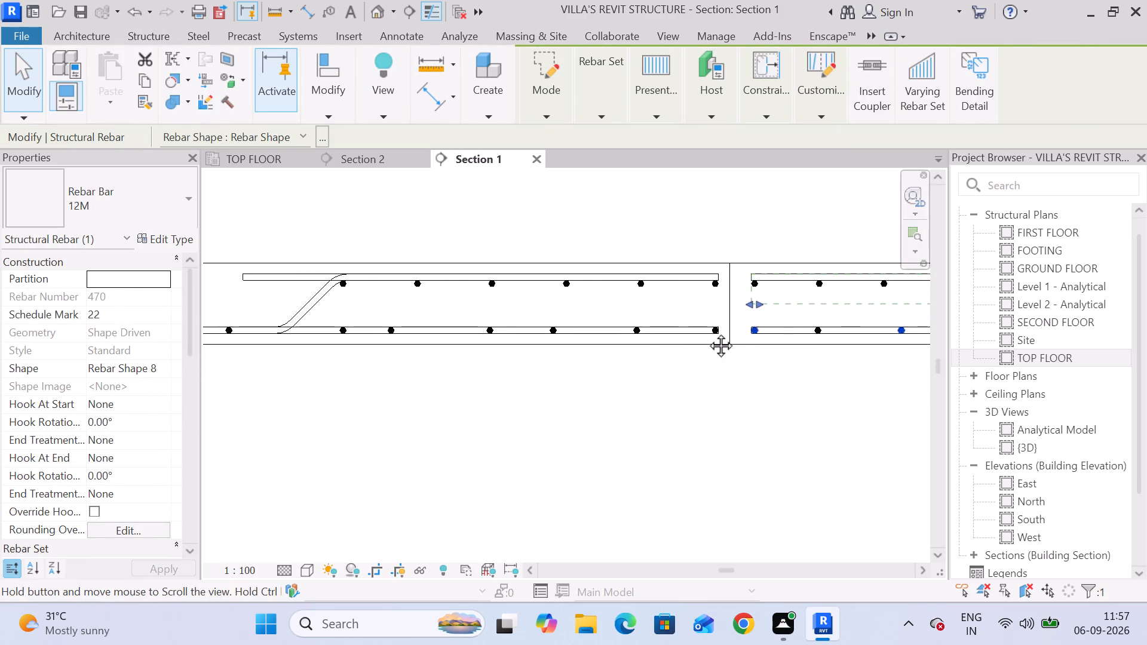
middle_drag(707, 332, 652, 332)
scroll(652, 332, up, 5)
drag(639, 271, 772, 272)
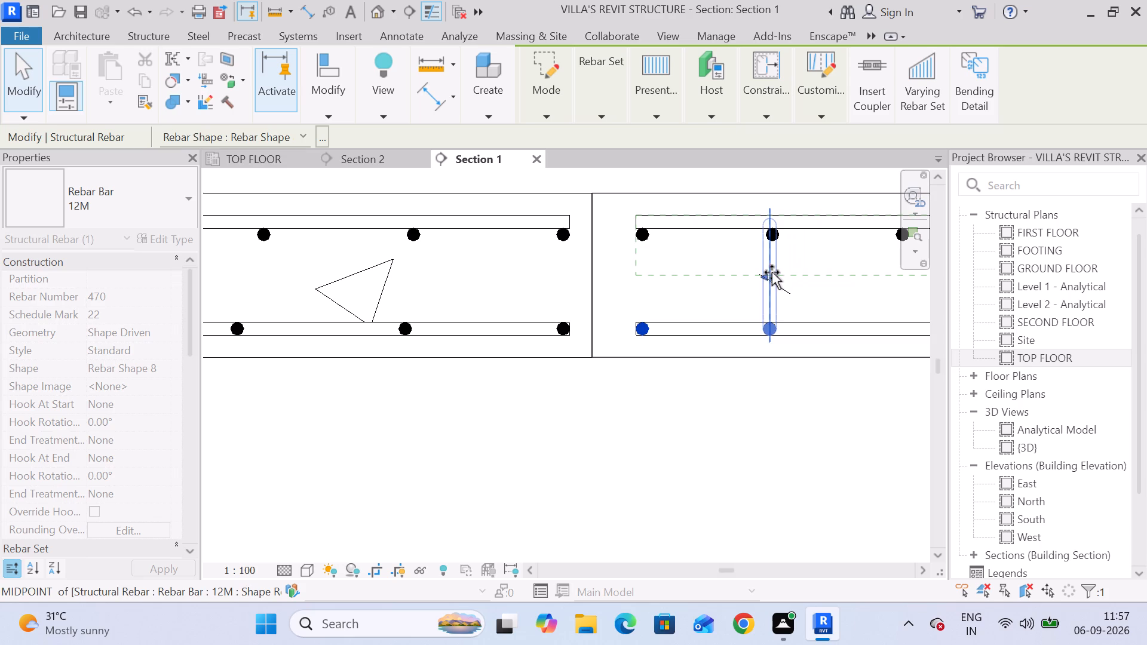
drag(772, 272, 773, 272)
middle_drag(793, 413, 549, 411)
scroll(525, 275, up, 6)
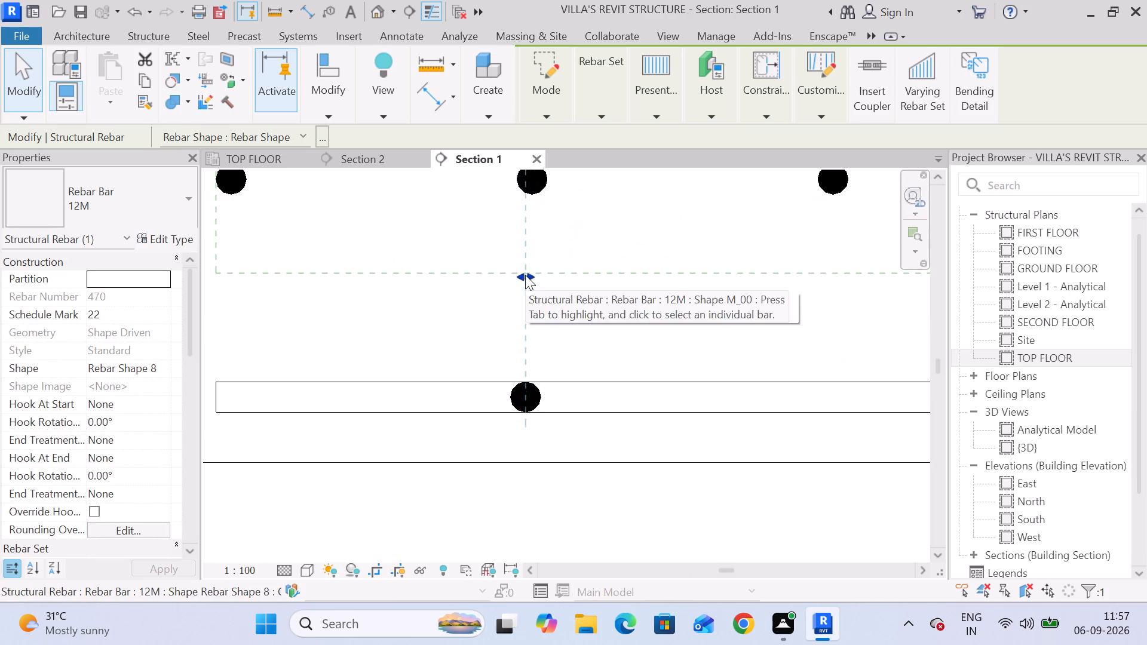
drag(526, 277, 539, 277)
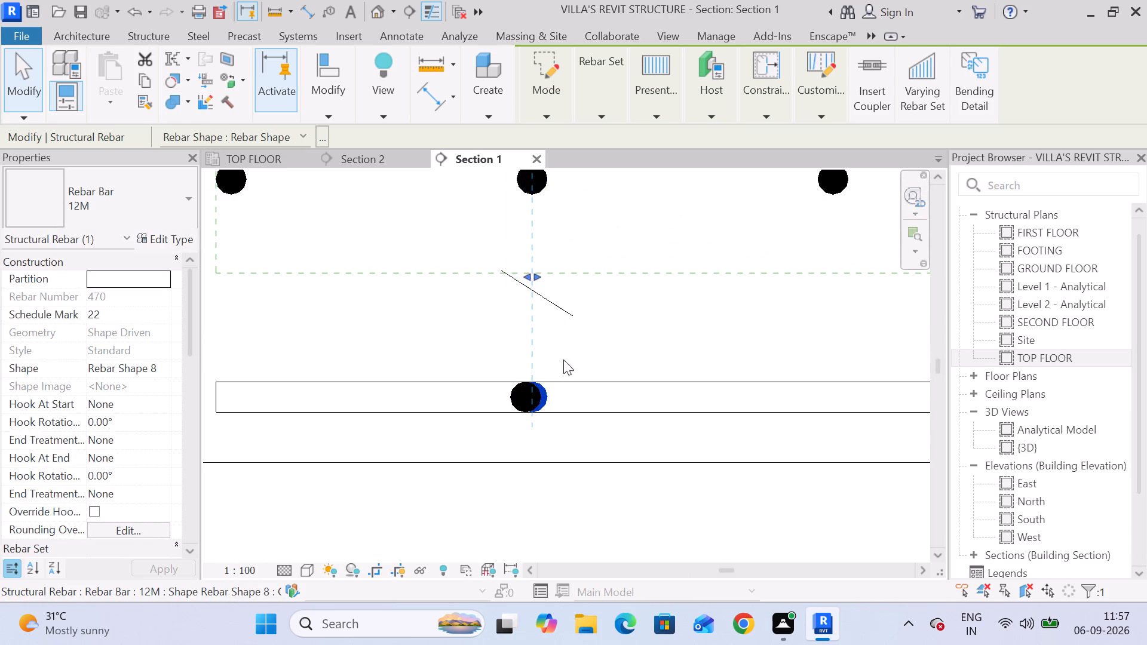
scroll(577, 401, down, 5)
click(780, 470)
Select Section 1's cranked bars and, in Section 2, extend the set's right end to the last top distribution bar before the slab joint.
scroll(797, 469, down, 1)
middle_drag(796, 469, 717, 406)
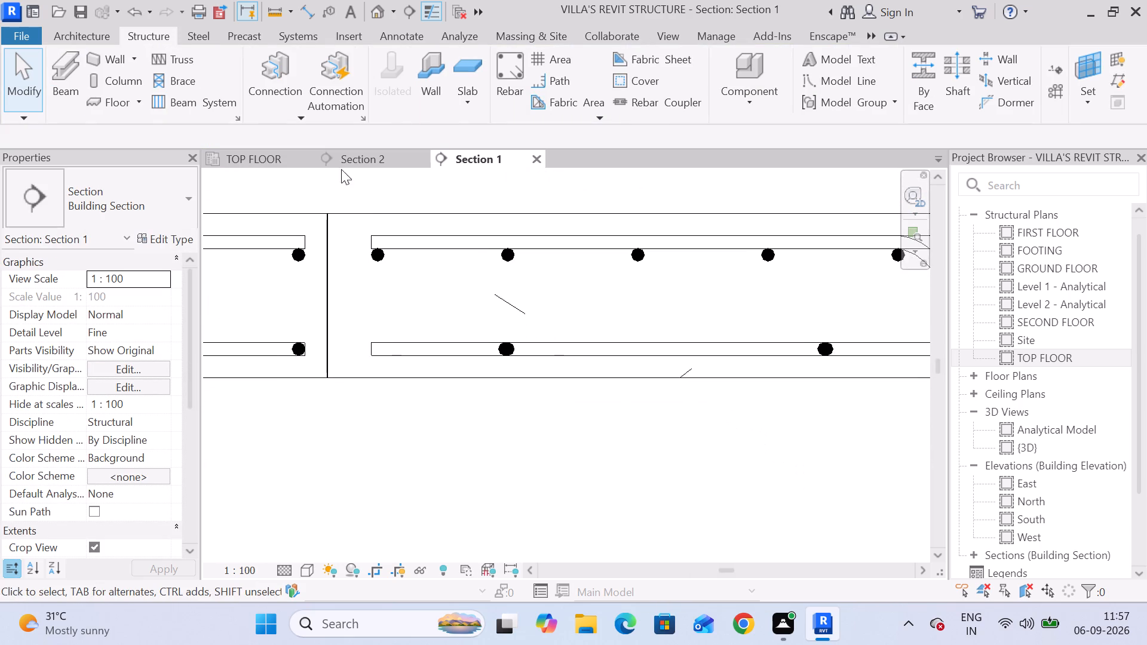
scroll(594, 300, down, 6)
click(758, 305)
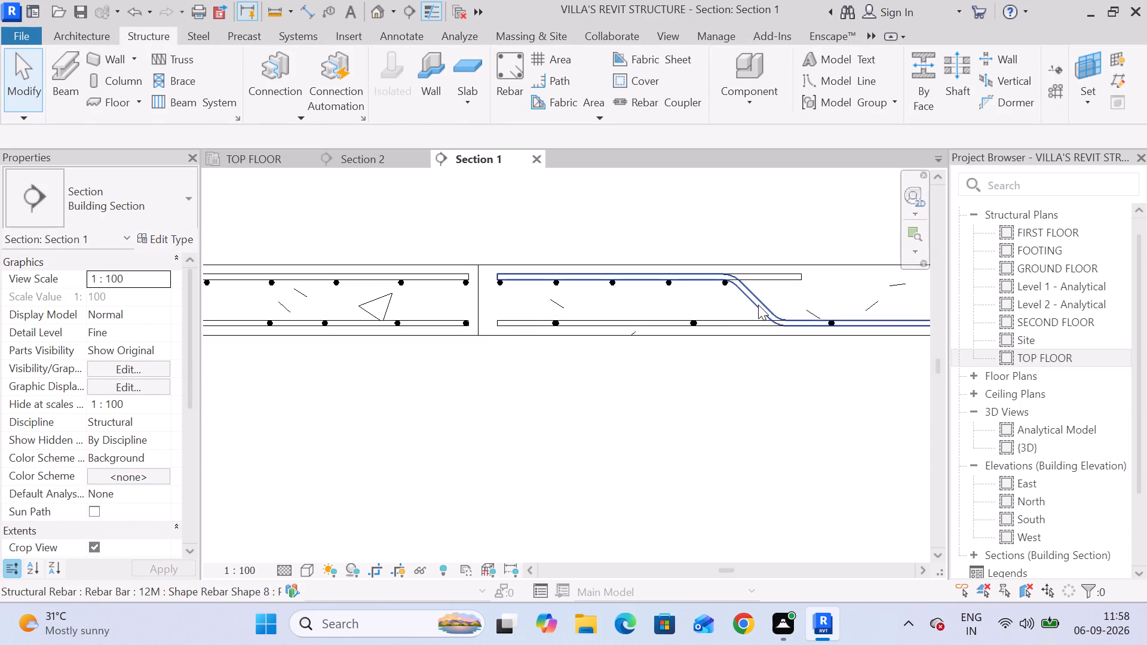
click(358, 158)
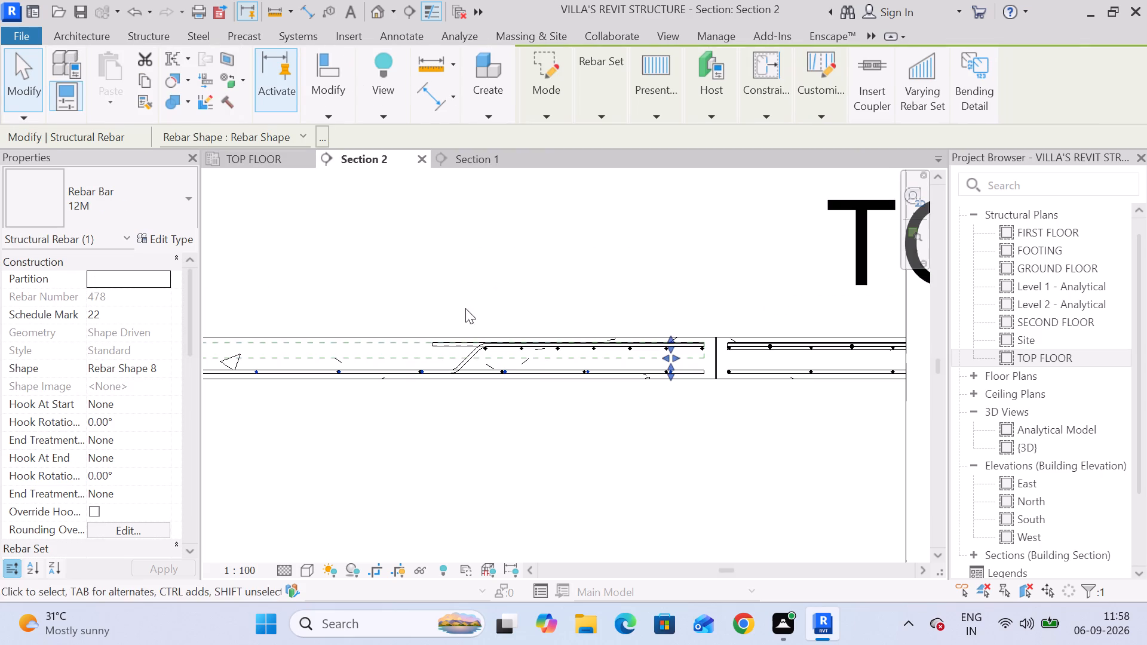
scroll(680, 374, up, 6)
drag(665, 342, 722, 342)
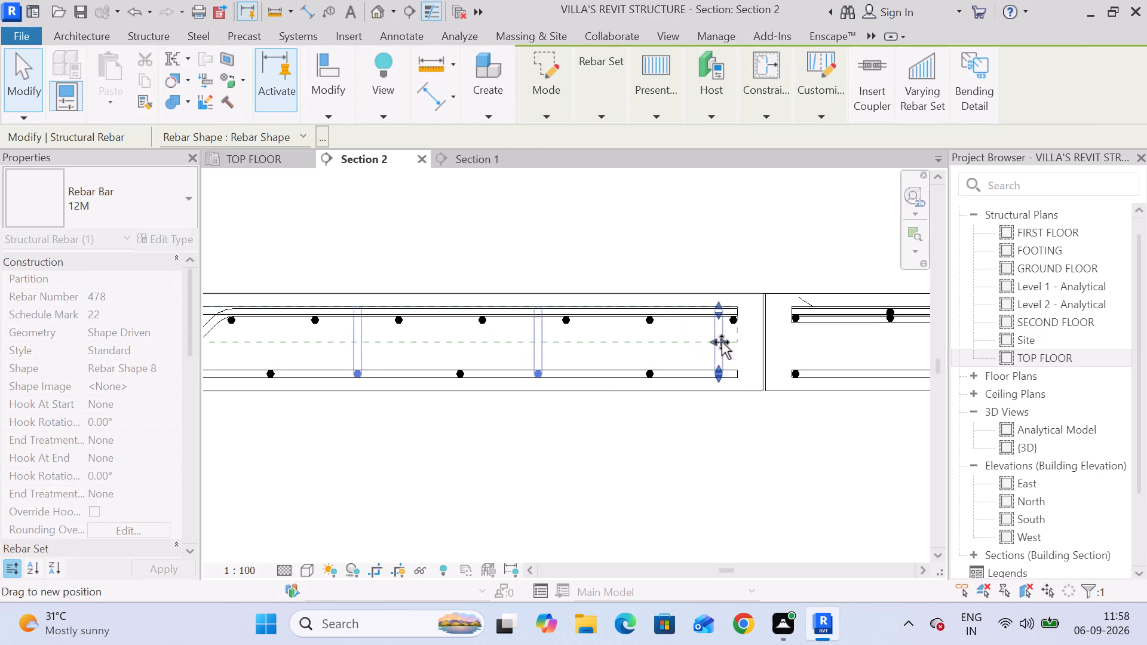
drag(722, 342, 736, 341)
Extend the same cranked set's left end in Section 2 outward to line up with the slab's first top distribution bar.
scroll(388, 422, down, 6)
middle_drag(384, 422, 778, 398)
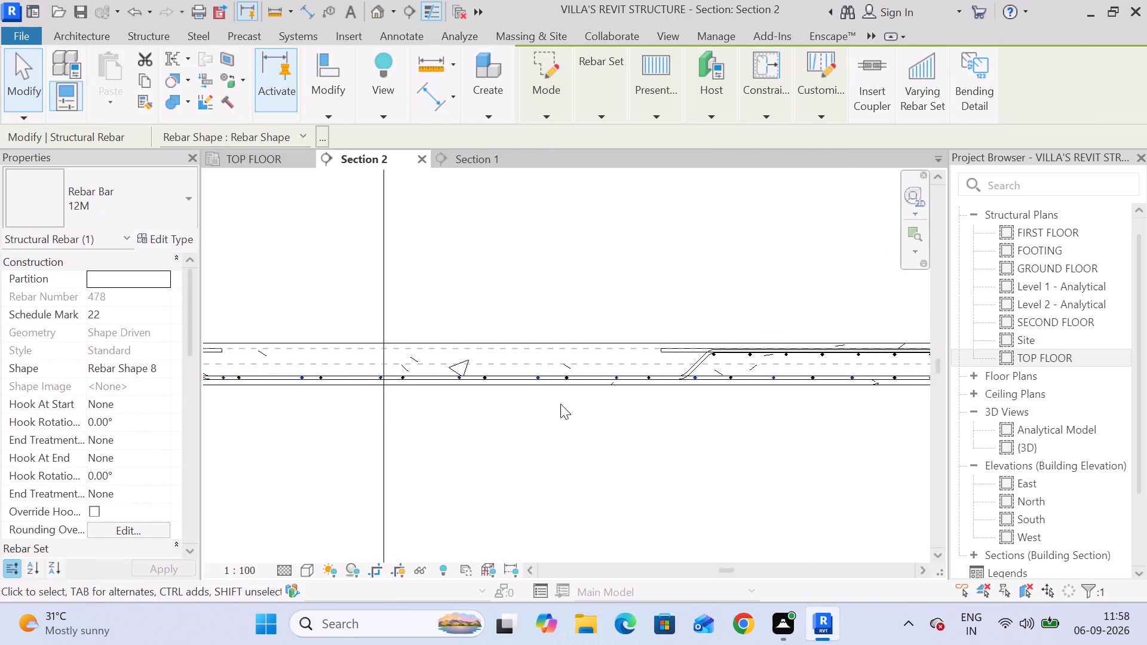
middle_drag(550, 403, 898, 380)
scroll(299, 328, up, 8)
drag(379, 318, 279, 319)
click(341, 441)
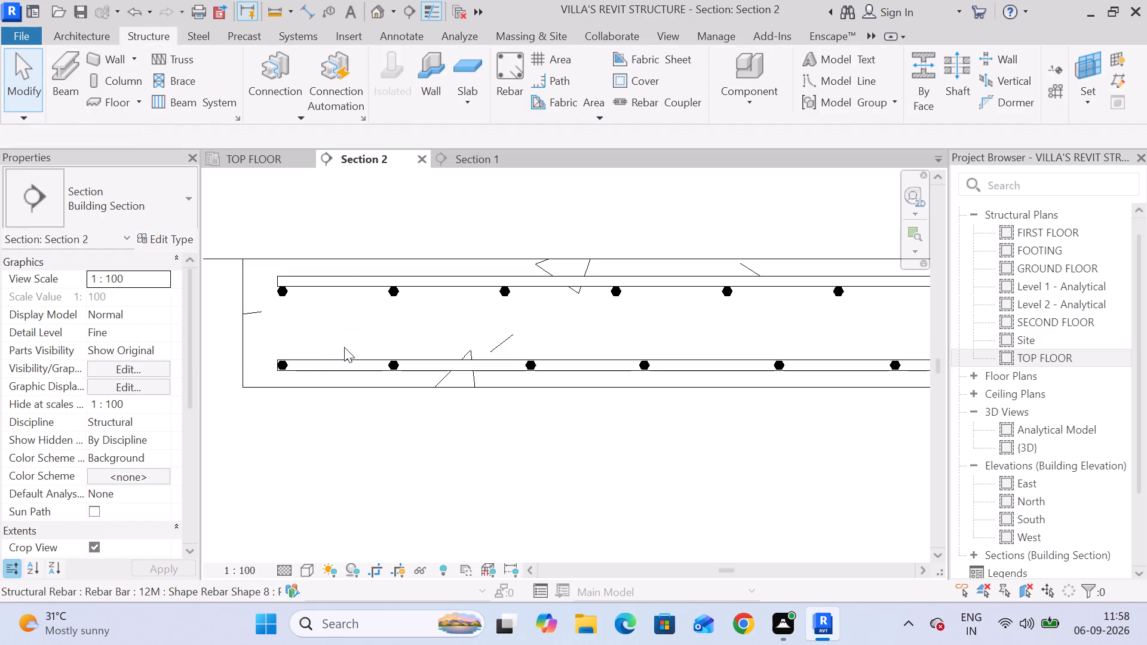
Apply the rebar cover setting slab cover <20 mm> to the left foundation slab in Section 2.
click(278, 299)
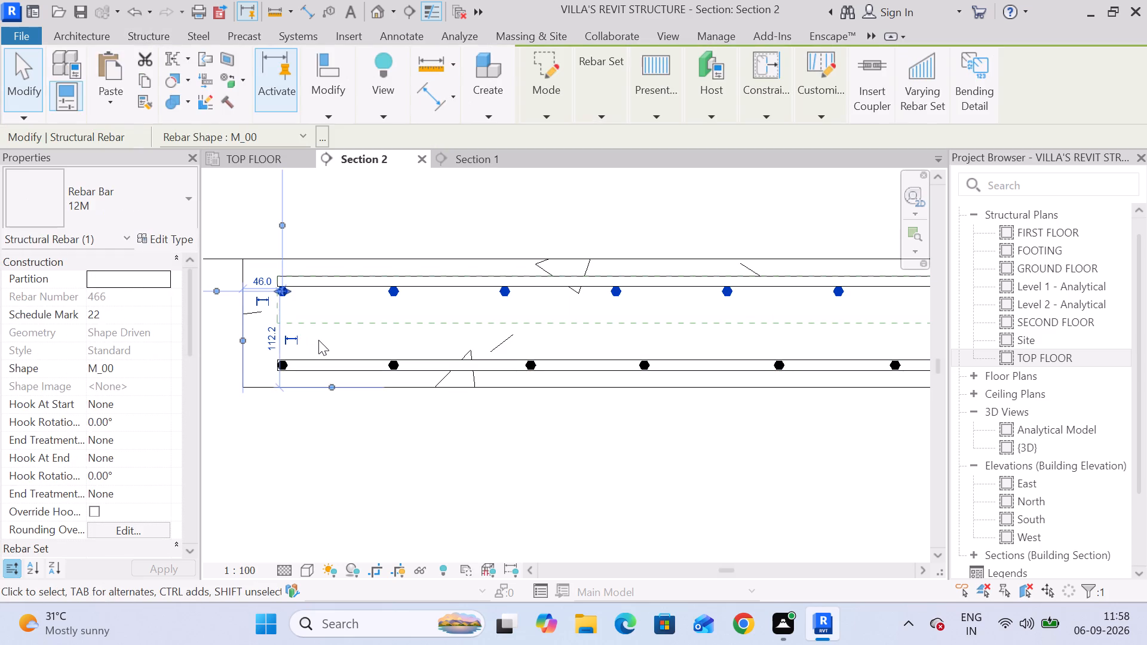
click(320, 340)
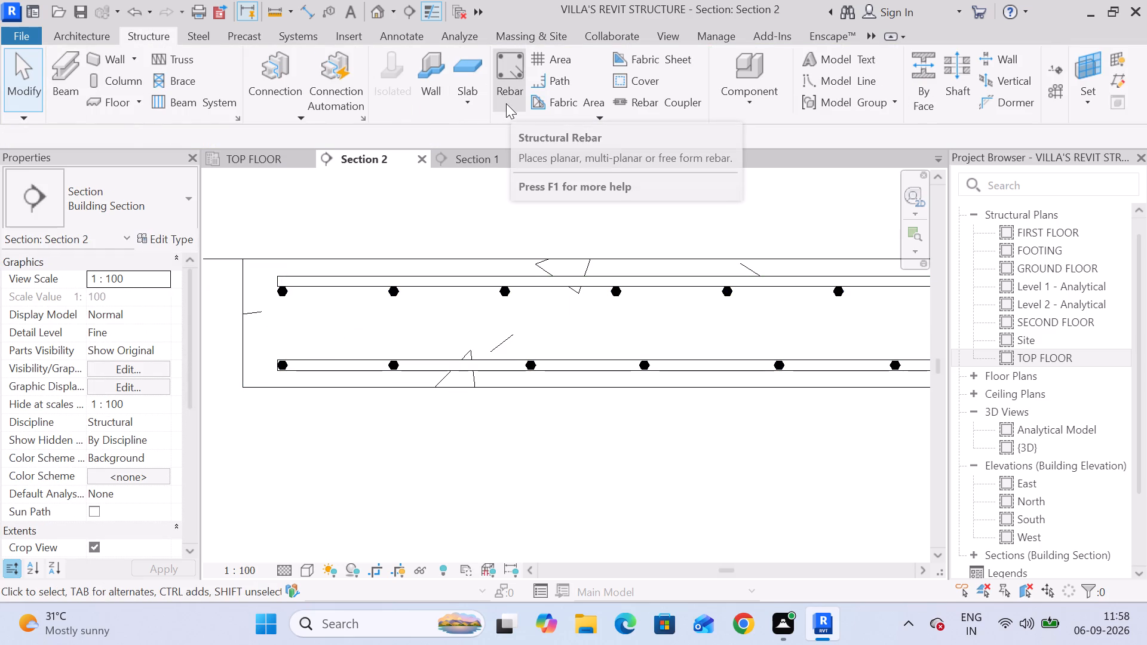
click(621, 78)
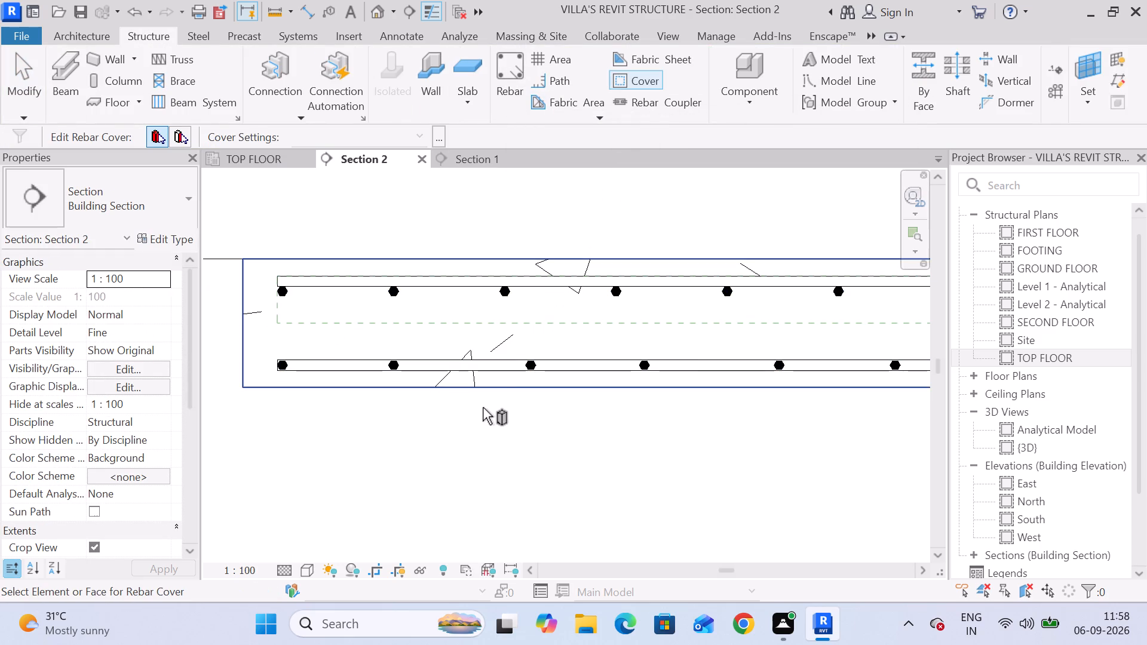
click(493, 388)
click(397, 131)
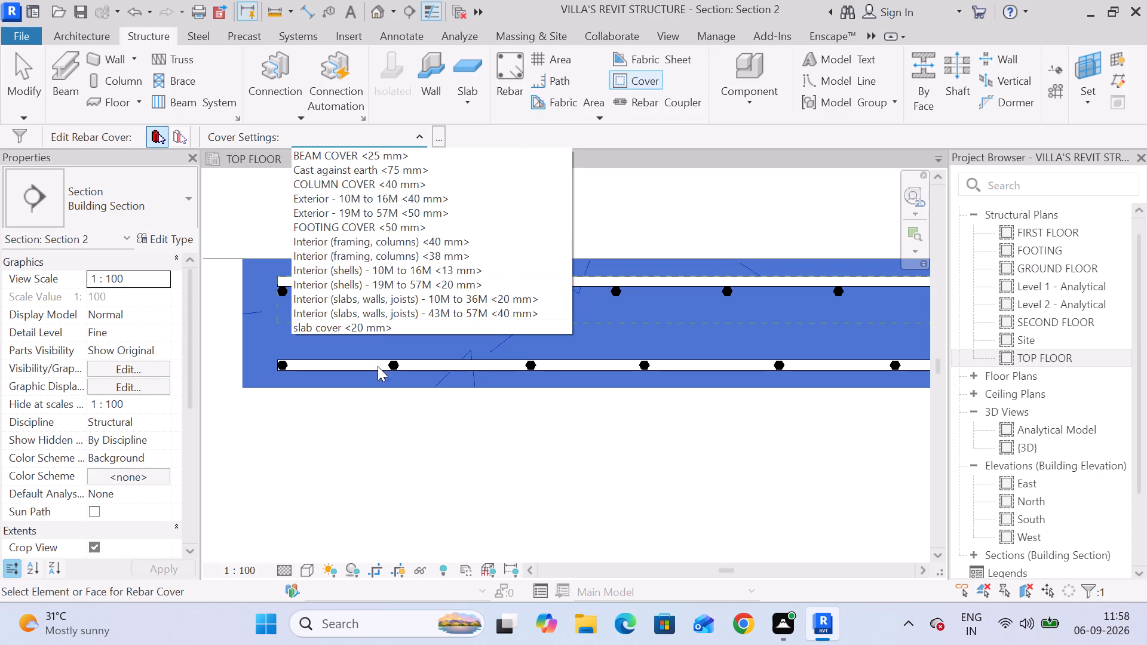
click(381, 331)
click(390, 442)
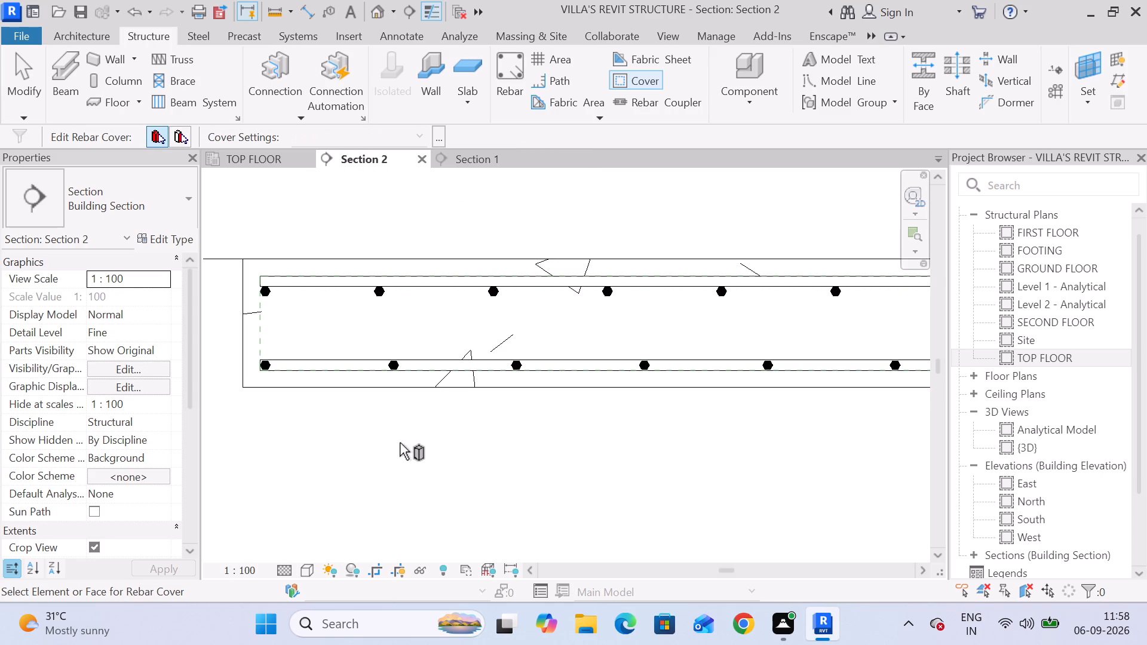
scroll(404, 443, down, 4)
middle_drag(564, 465, 332, 364)
scroll(354, 364, down, 4)
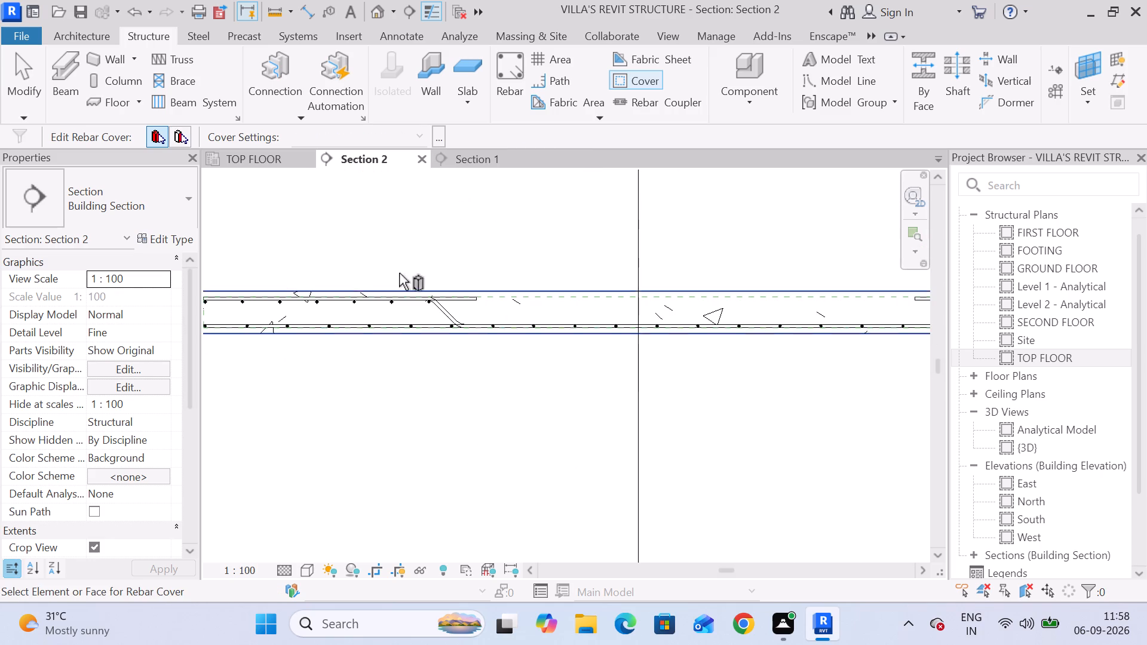
Inspect the cranked bars and the distribution bars around the slab joint in Section 2.
click(13, 70)
scroll(596, 404, down, 4)
middle_drag(690, 406, 465, 350)
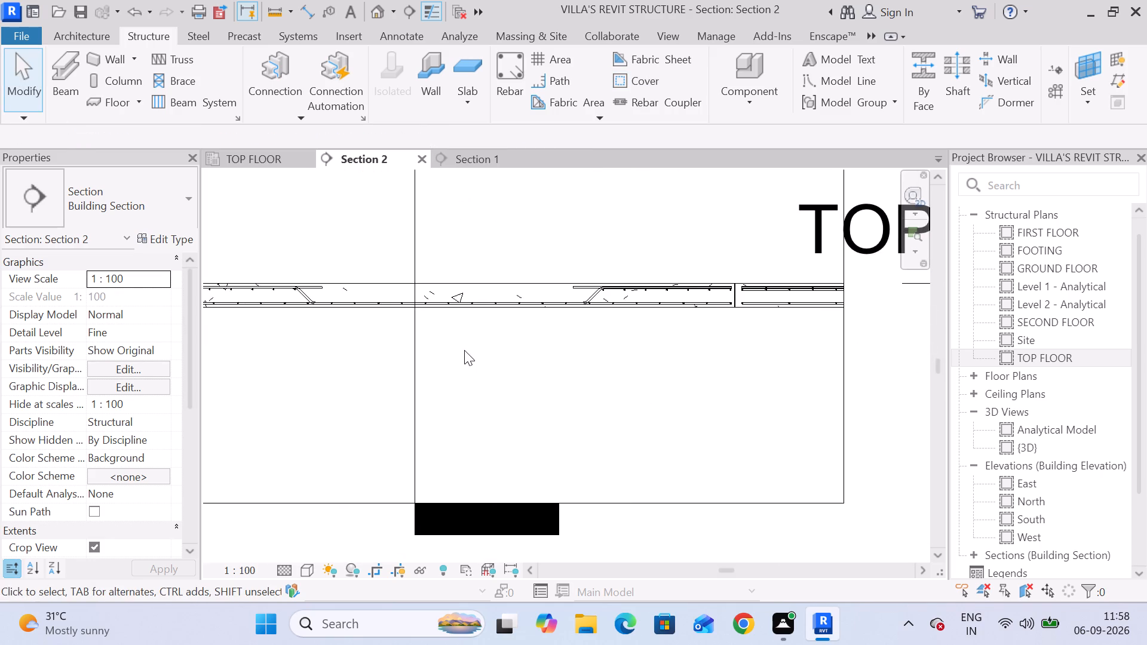
scroll(866, 339, up, 2)
scroll(639, 274, up, 6)
scroll(707, 300, up, 2)
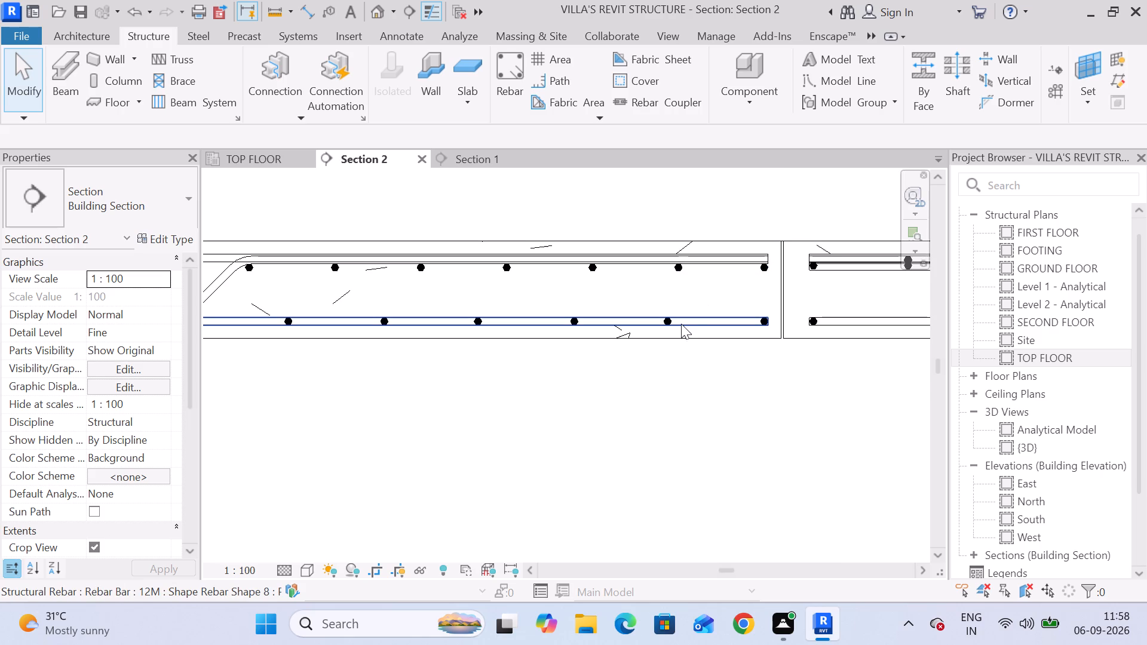
scroll(510, 368, down, 6)
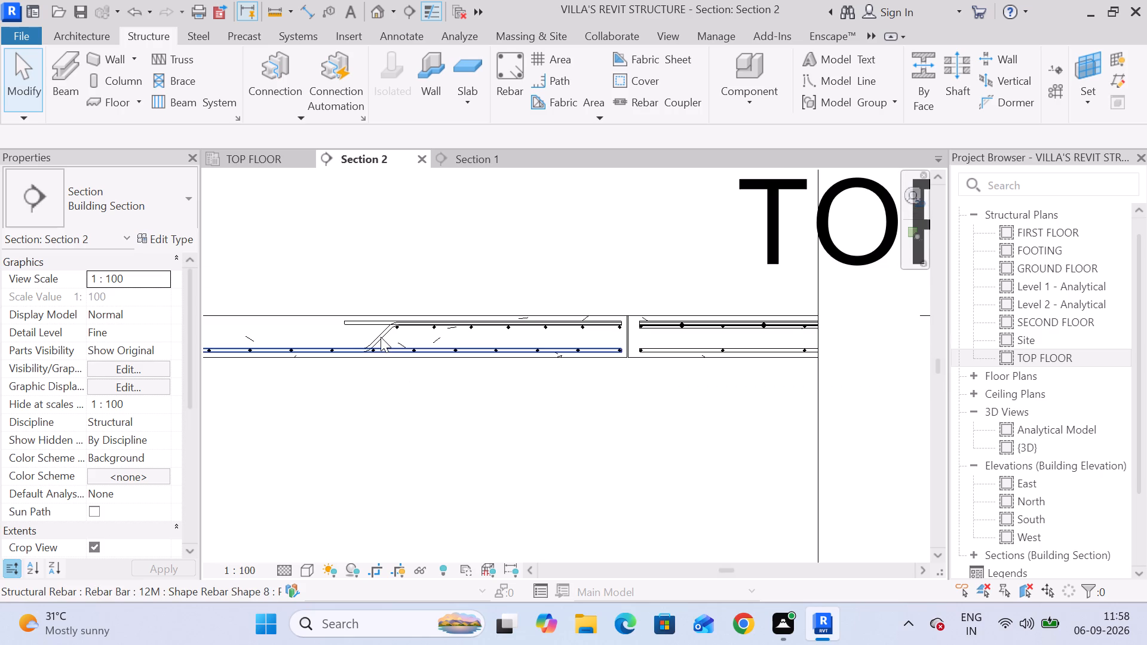
click(380, 337)
middle_drag(402, 382, 535, 397)
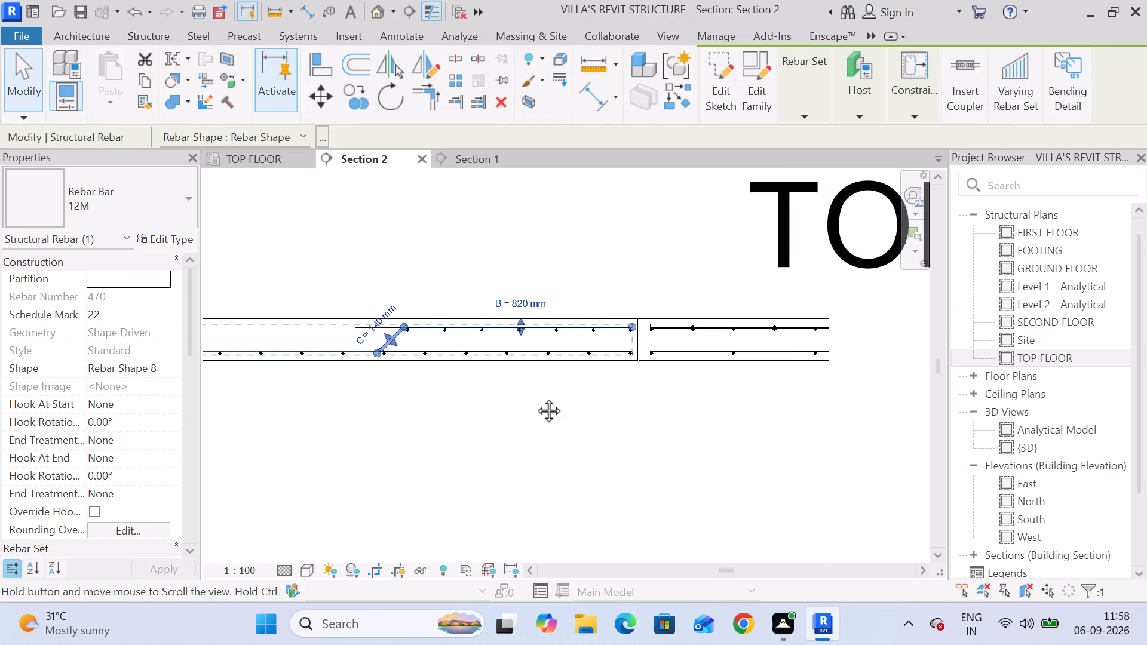
middle_drag(535, 397, 586, 396)
scroll(595, 396, up, 1)
scroll(610, 395, down, 7)
click(352, 471)
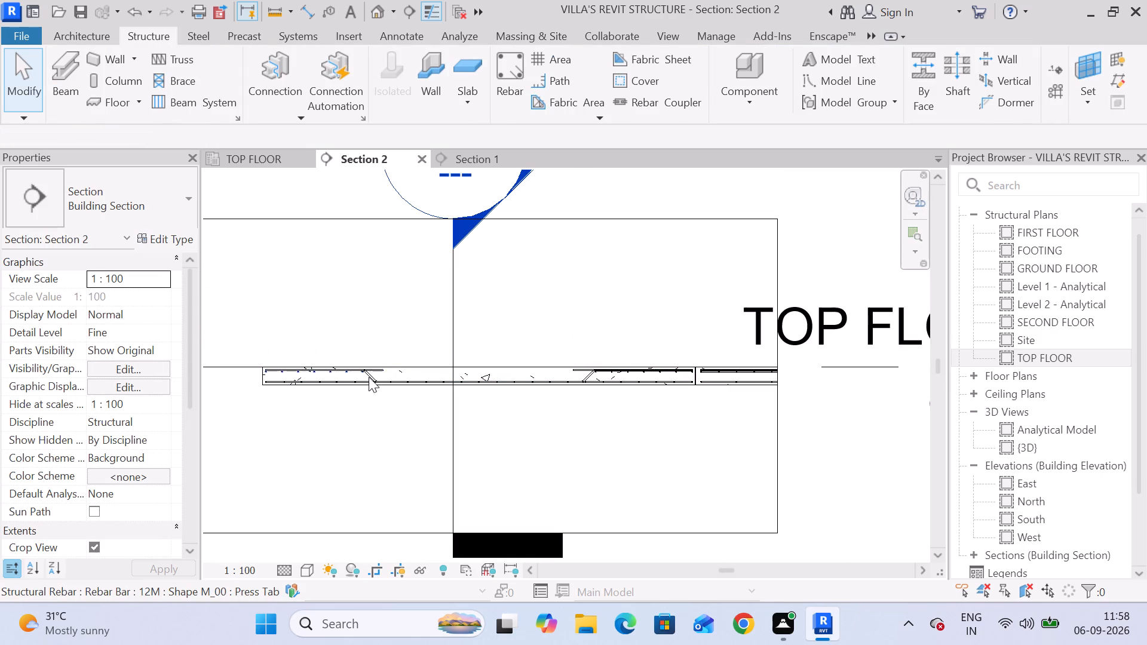
Select the left cranked bars in Section 2 and, in Section 1, extend the set's left end to the second slab's first top distribution bar.
scroll(372, 377, up, 5)
click(372, 377)
click(468, 155)
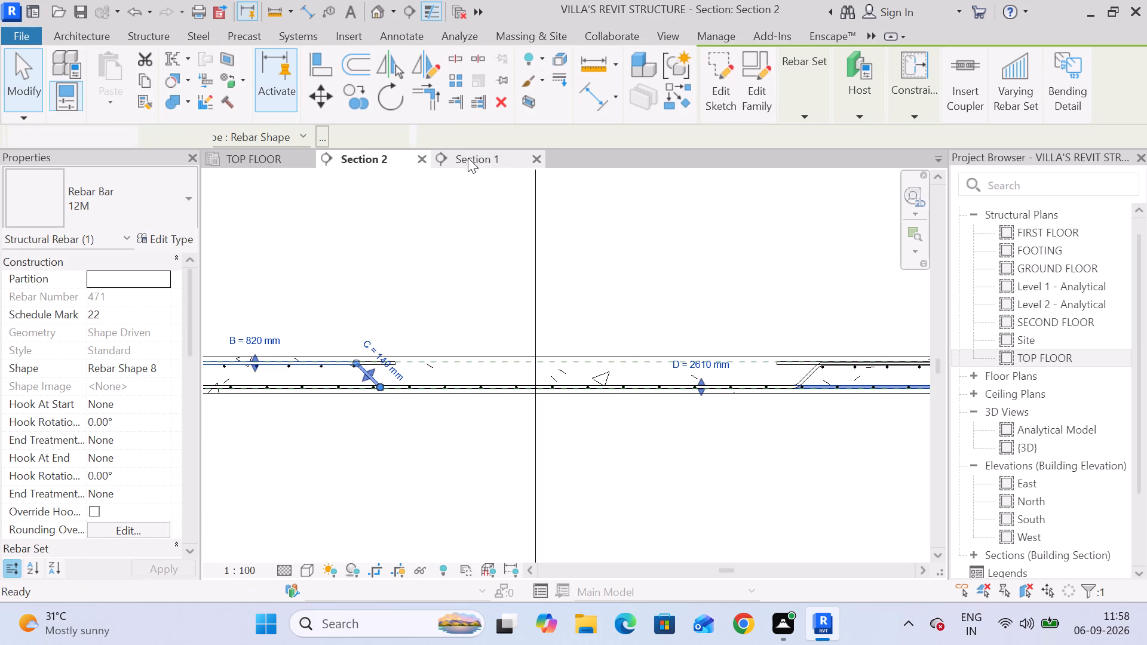
scroll(550, 320, up, 4)
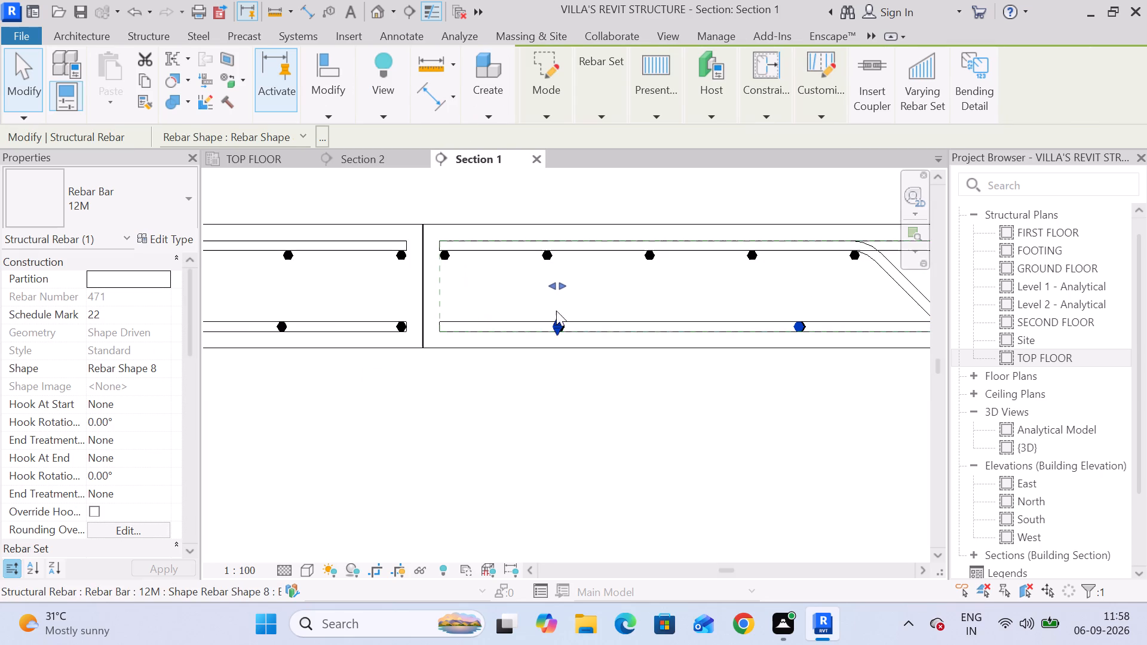
drag(545, 288, 444, 287)
Extend the same cranked set's right end in Section 1 outward to the slab's last top distribution bar.
scroll(683, 404, down, 4)
middle_drag(760, 429, 103, 334)
middle_drag(643, 315, 119, 315)
scroll(373, 235, up, 4)
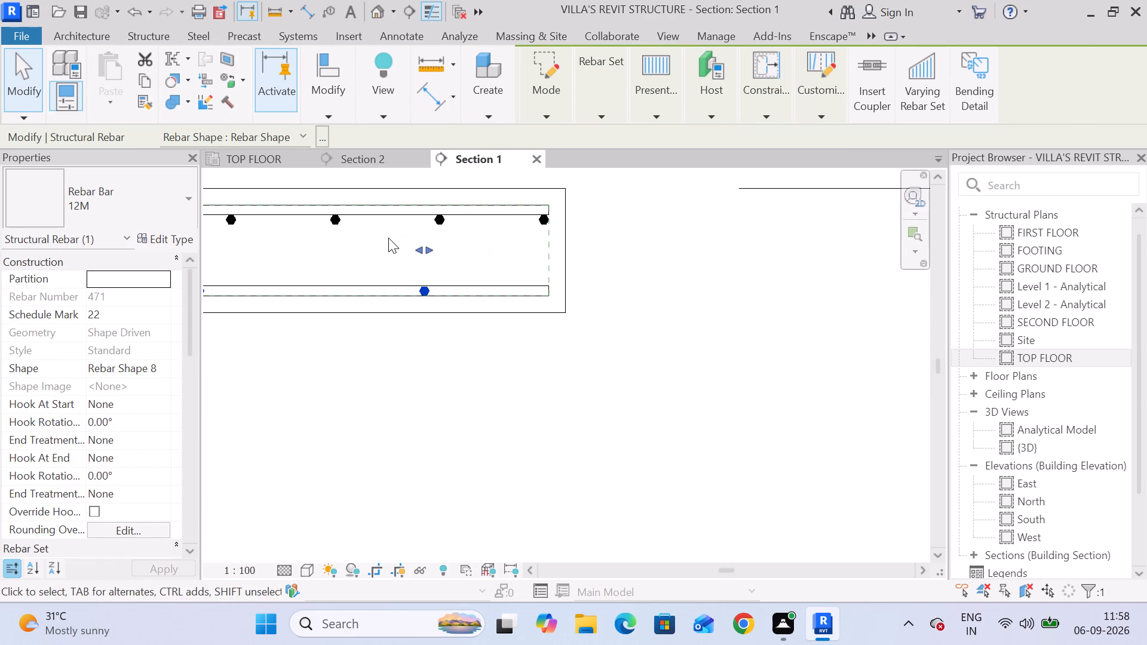
drag(426, 248, 549, 251)
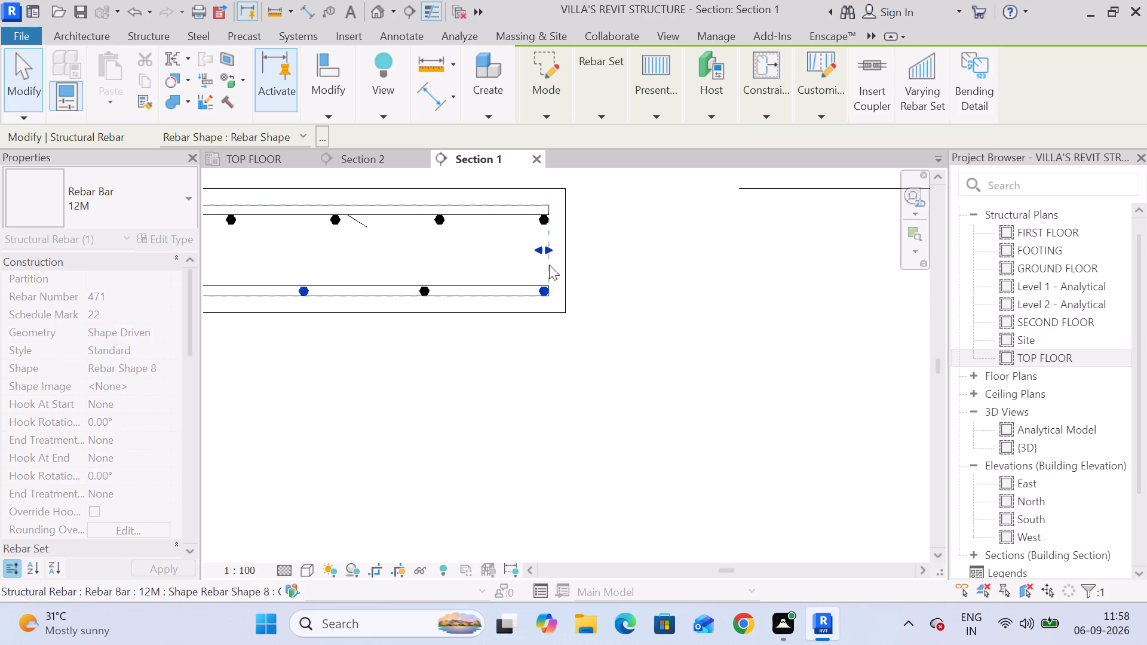
click(454, 350)
Select the other cranked set in Section 1 and move its right end to align with the second-to-last top distribution bar.
click(424, 294)
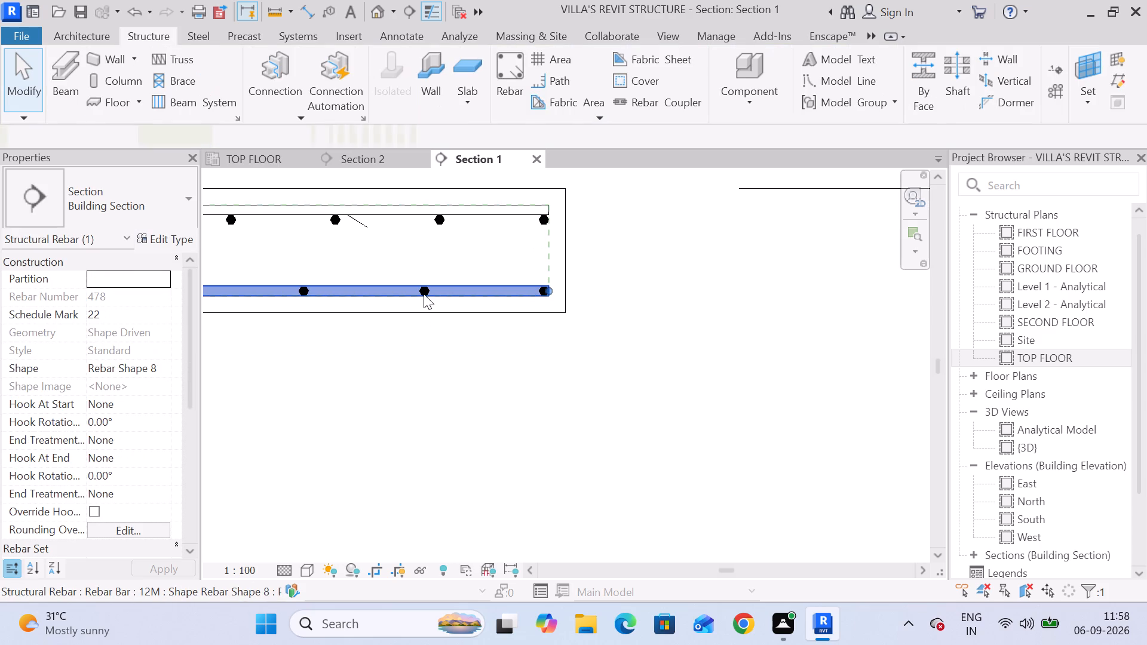
scroll(424, 294, up, 6)
click(411, 448)
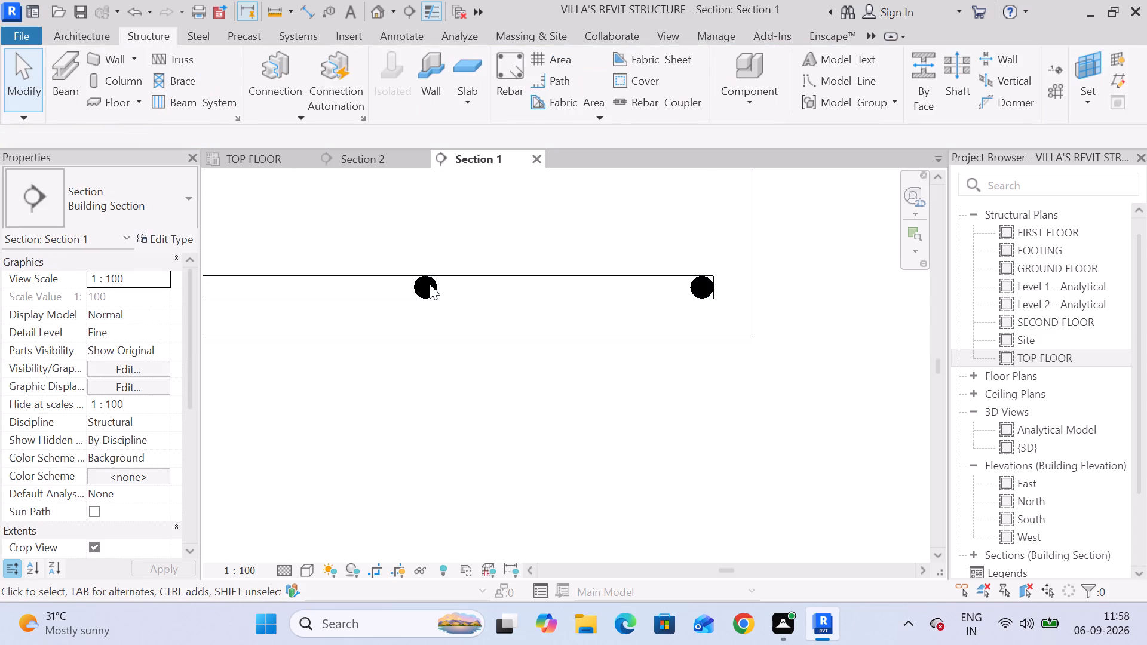
scroll(430, 284, up, 6)
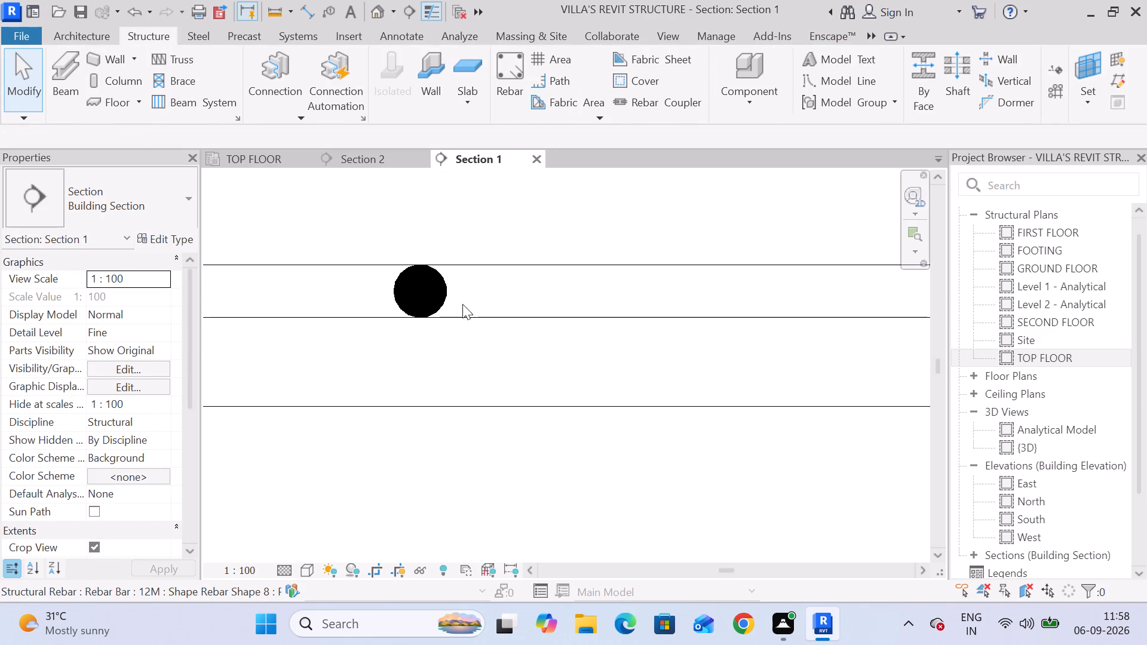
click(433, 308)
scroll(439, 309, down, 9)
drag(433, 244, 457, 244)
scroll(453, 324, down, 12)
middle_drag(376, 365, 715, 389)
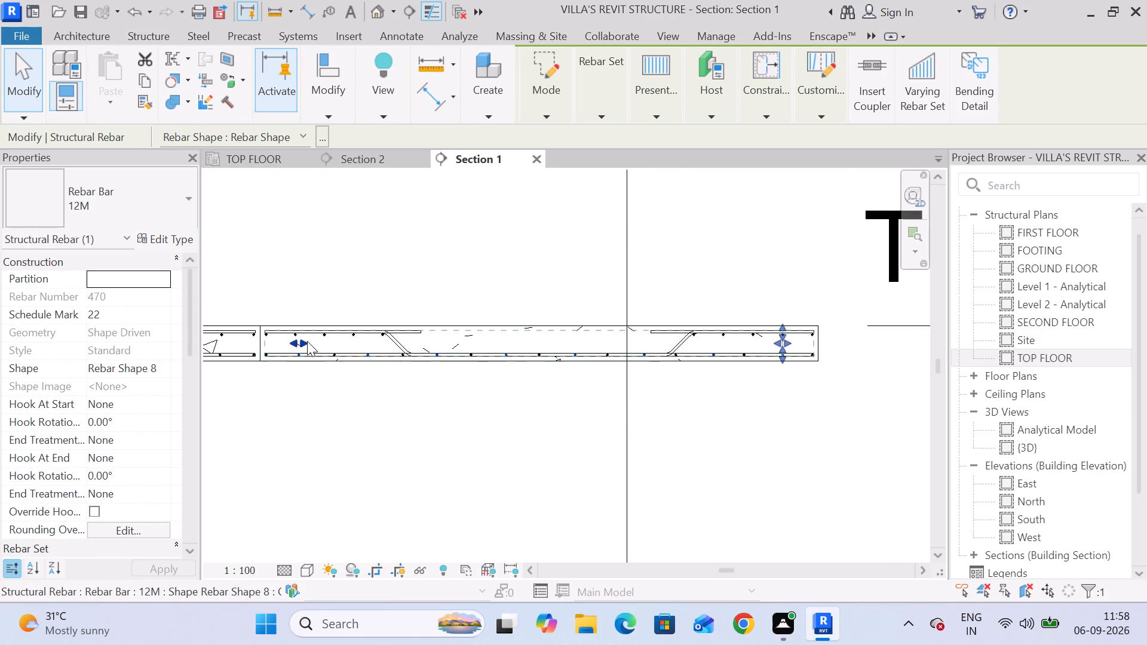
Move the same set's left end in Section 1 to align exactly with the second slab's second top distribution bar.
scroll(307, 341, up, 9)
middle_drag(337, 353, 519, 345)
drag(490, 328, 484, 328)
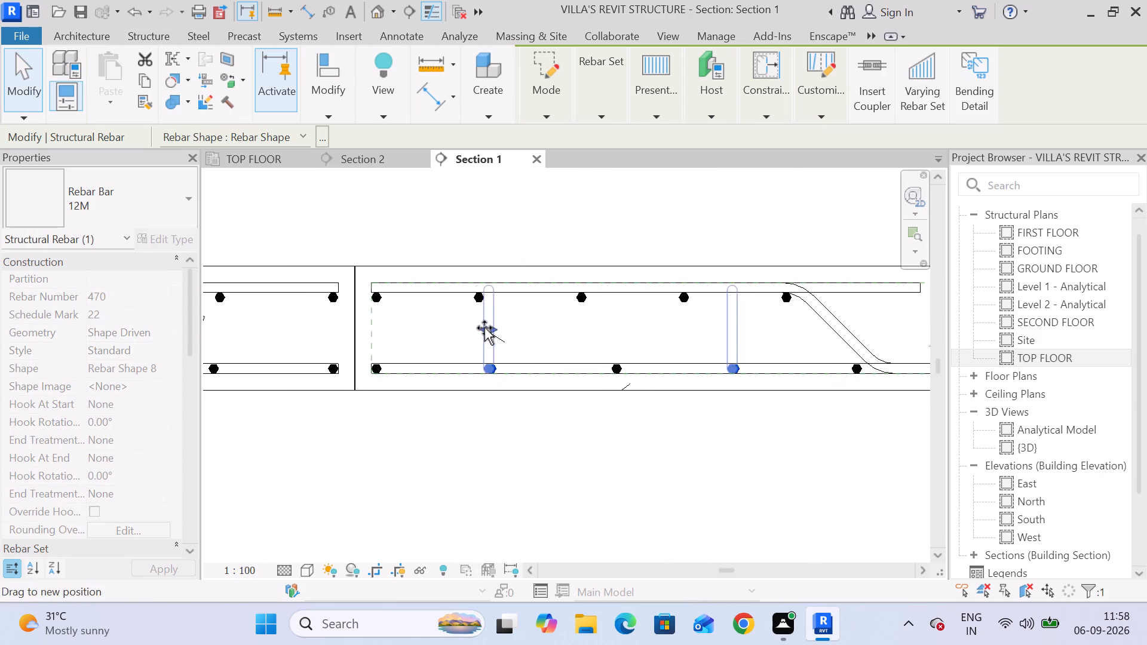
drag(484, 328, 477, 328)
click(554, 425)
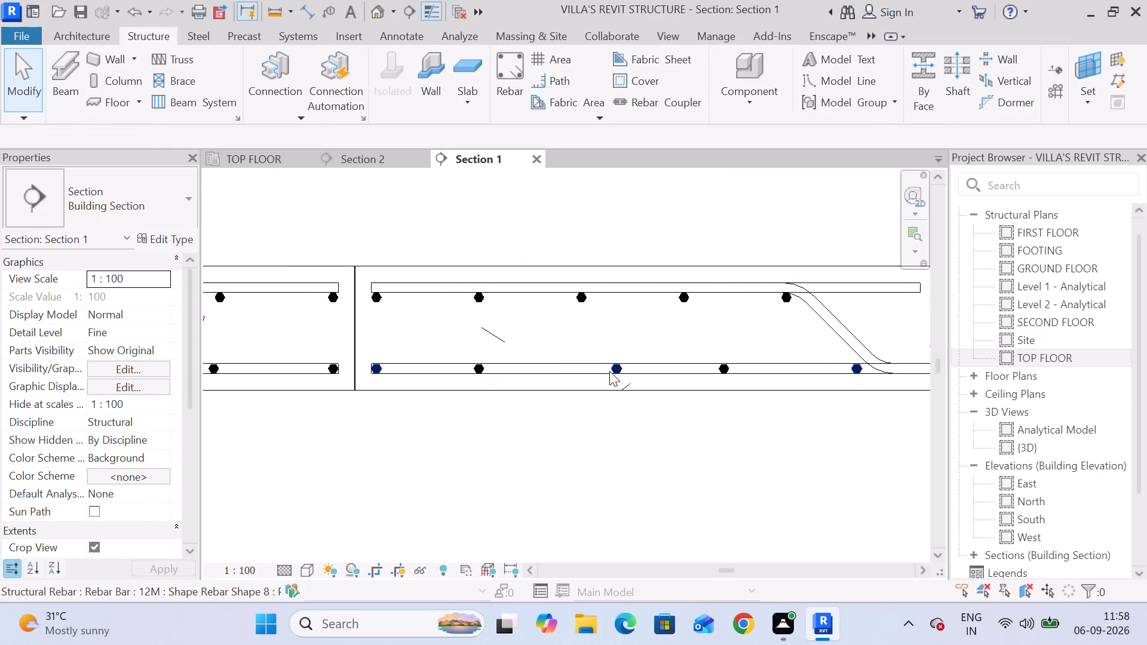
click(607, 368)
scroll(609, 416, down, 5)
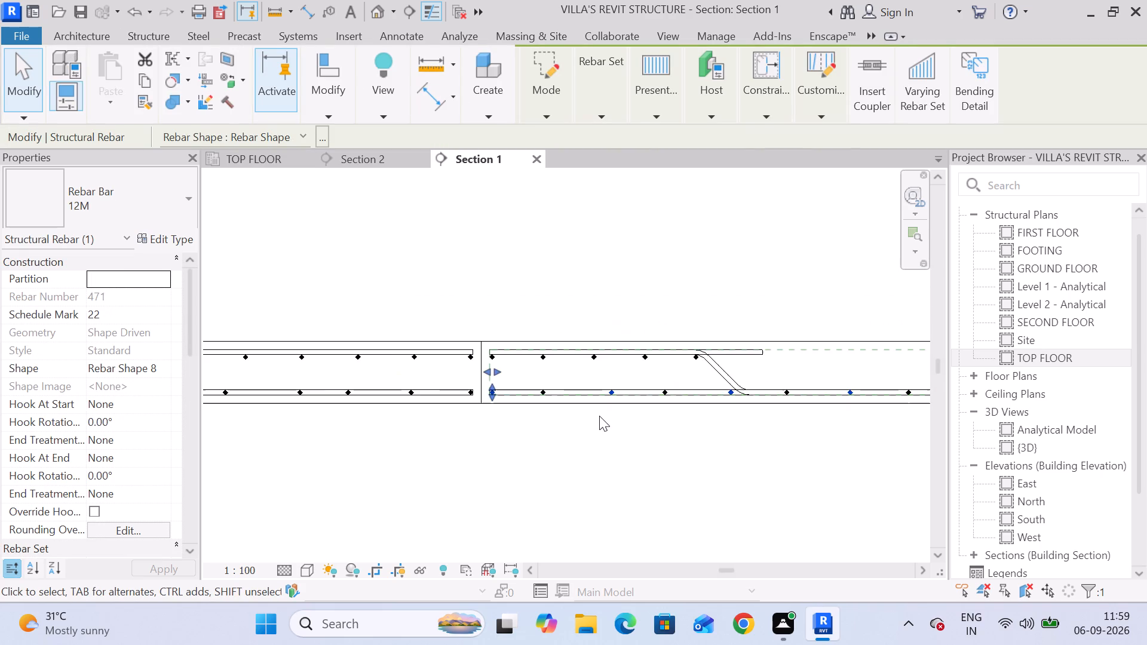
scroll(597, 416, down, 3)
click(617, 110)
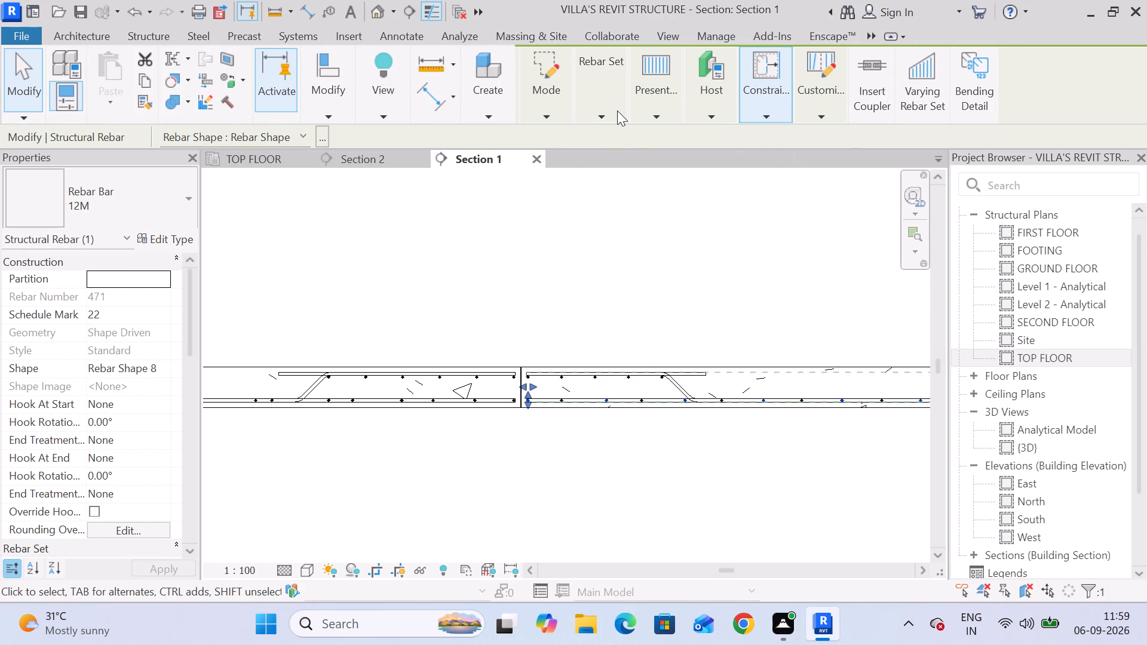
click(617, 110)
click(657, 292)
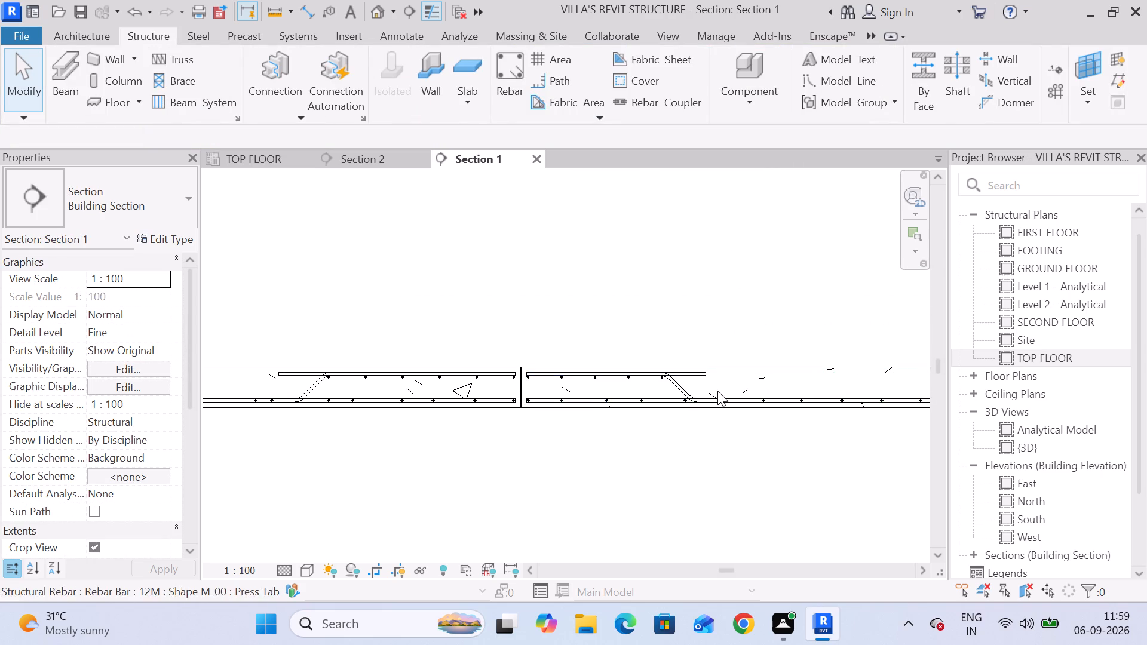
Check how the cranked sets are distributed by selecting them in one section and viewing them in the other.
middle_drag(719, 391, 424, 315)
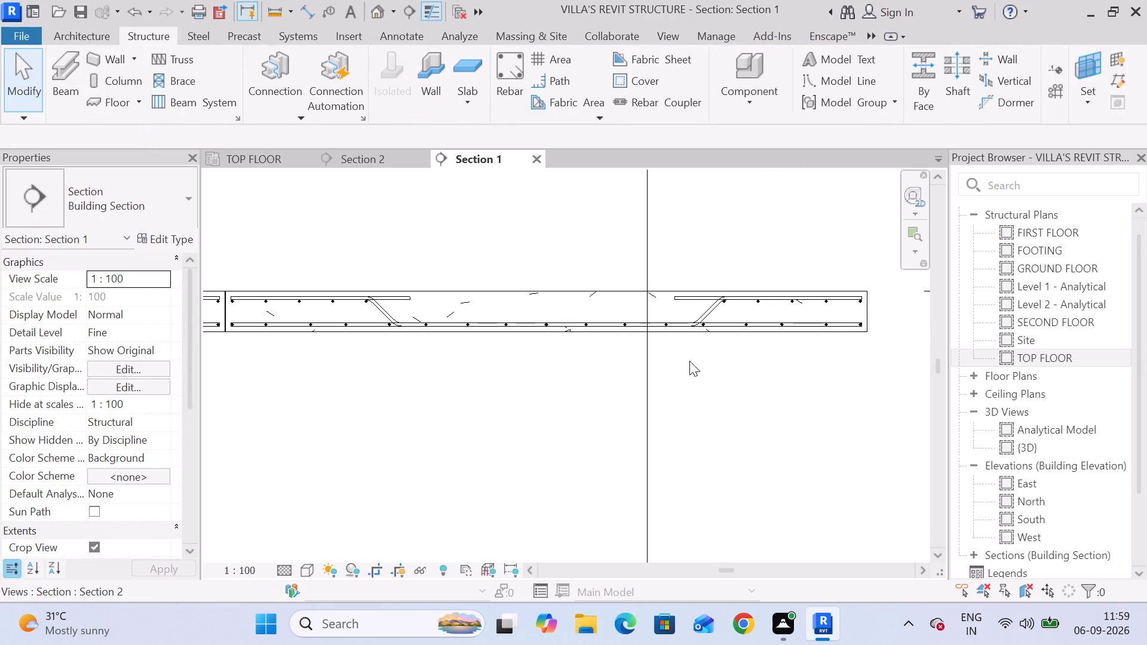
click(716, 312)
click(349, 161)
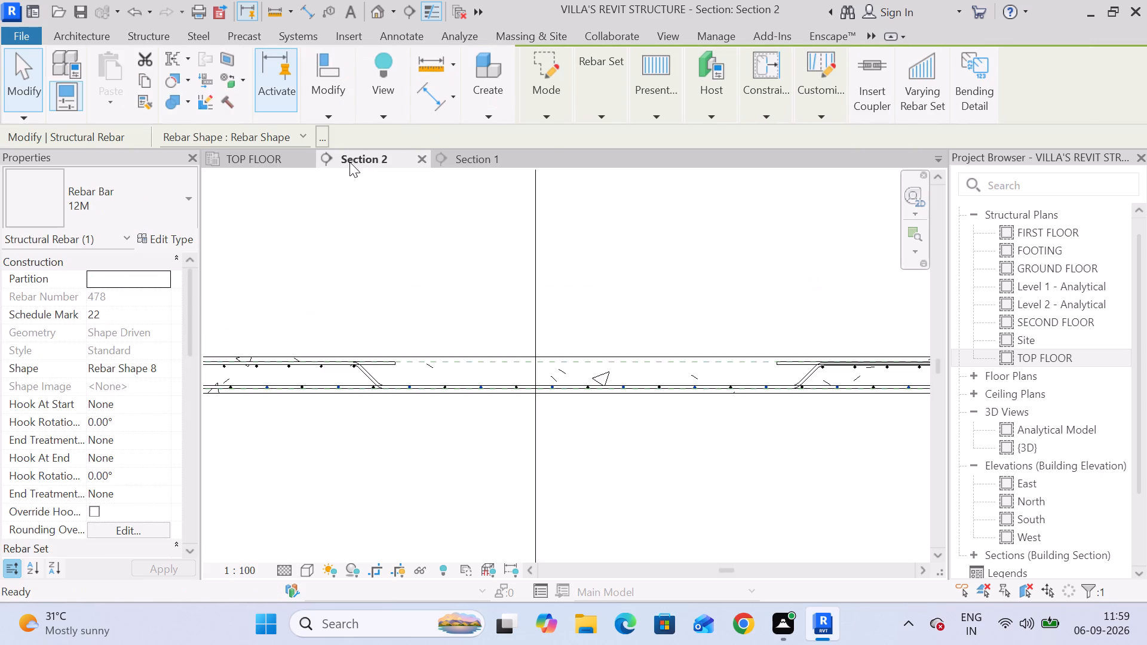
scroll(574, 373, down, 4)
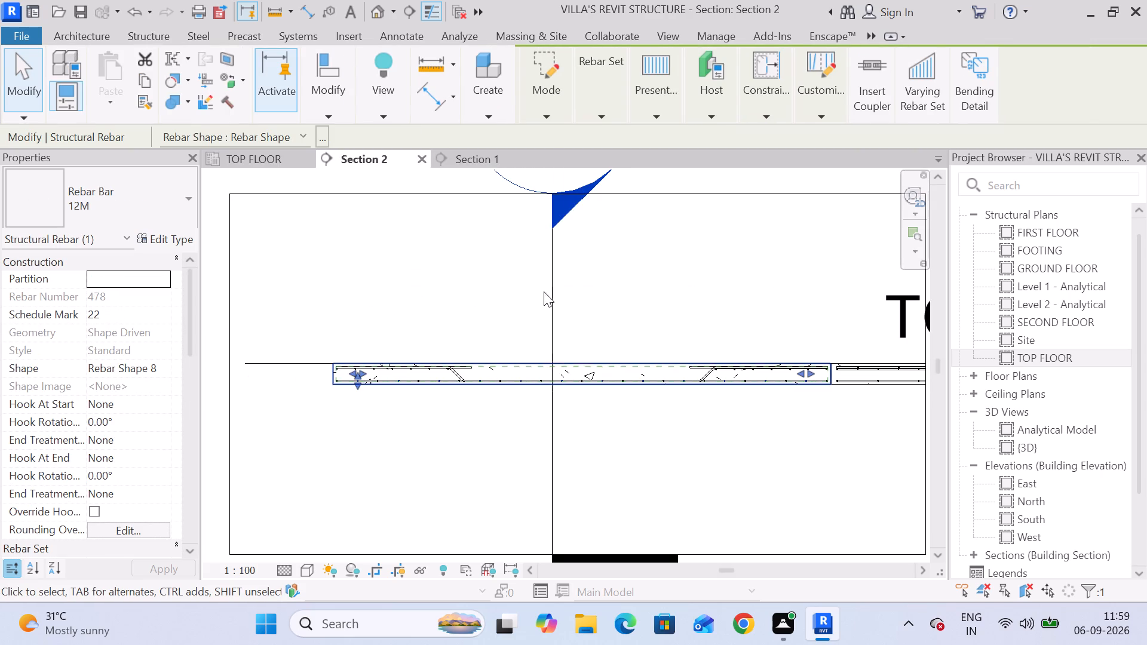
click(659, 319)
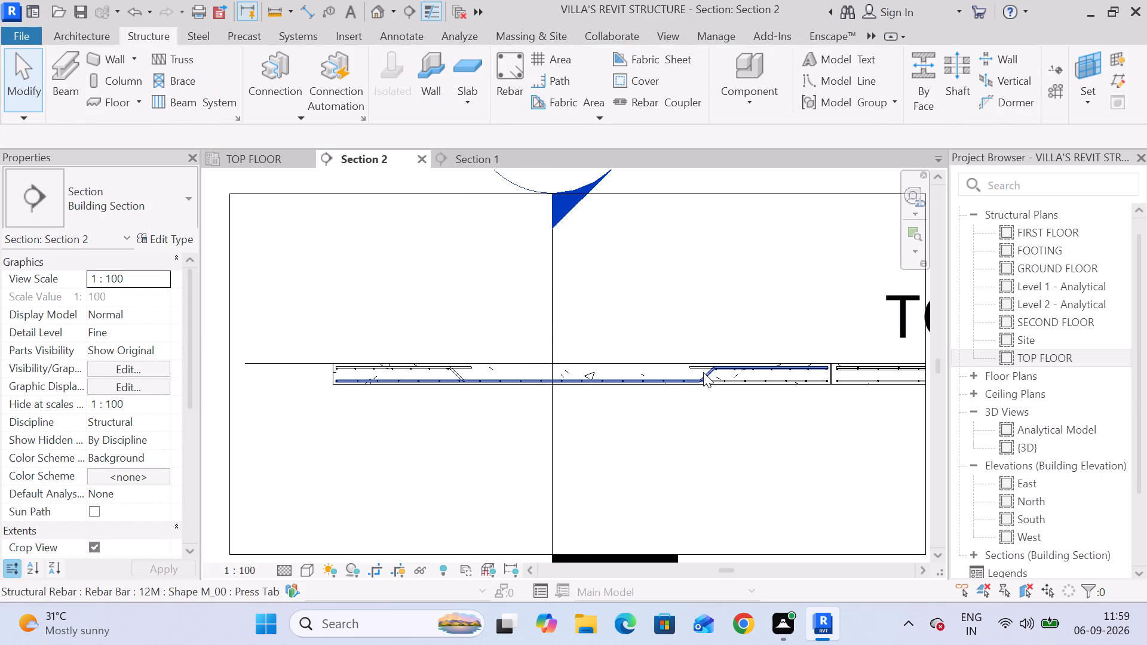
click(703, 372)
click(466, 157)
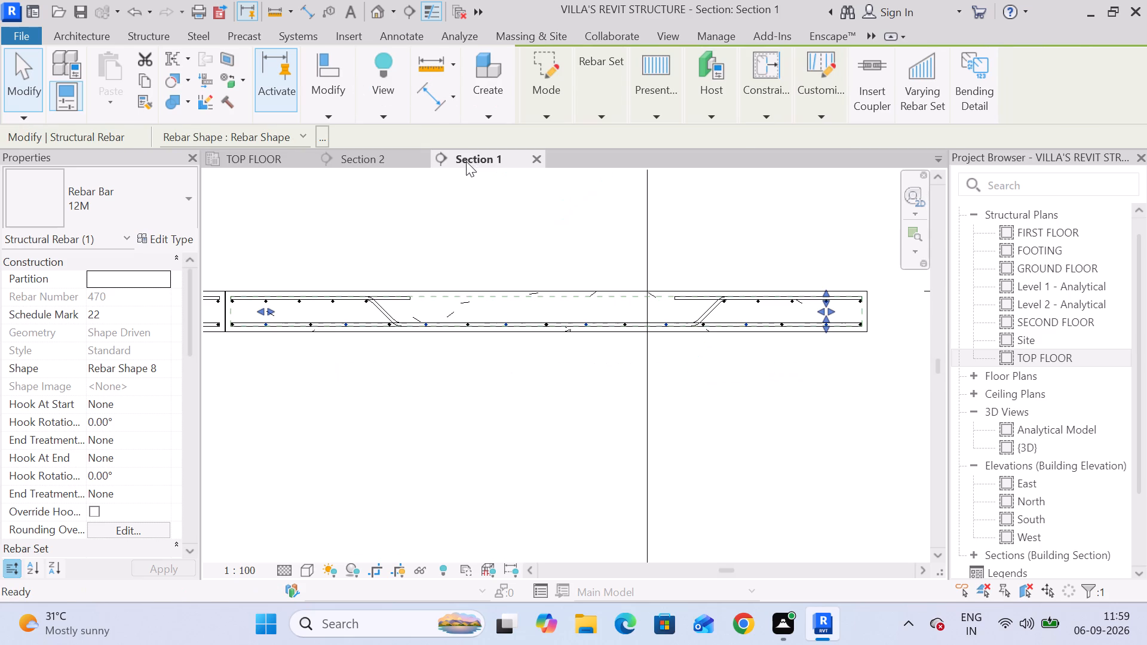
click(465, 361)
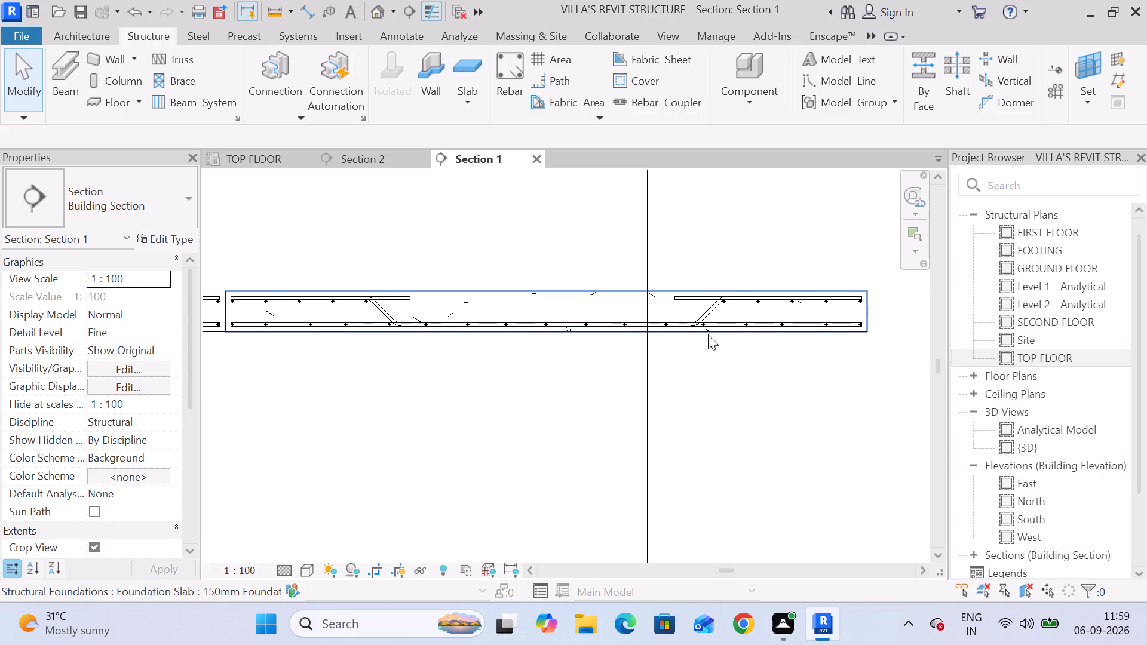
Slightly shorten the right top straight bar in Section 1 by moving its inner end toward the crank.
click(684, 299)
scroll(684, 299, up, 8)
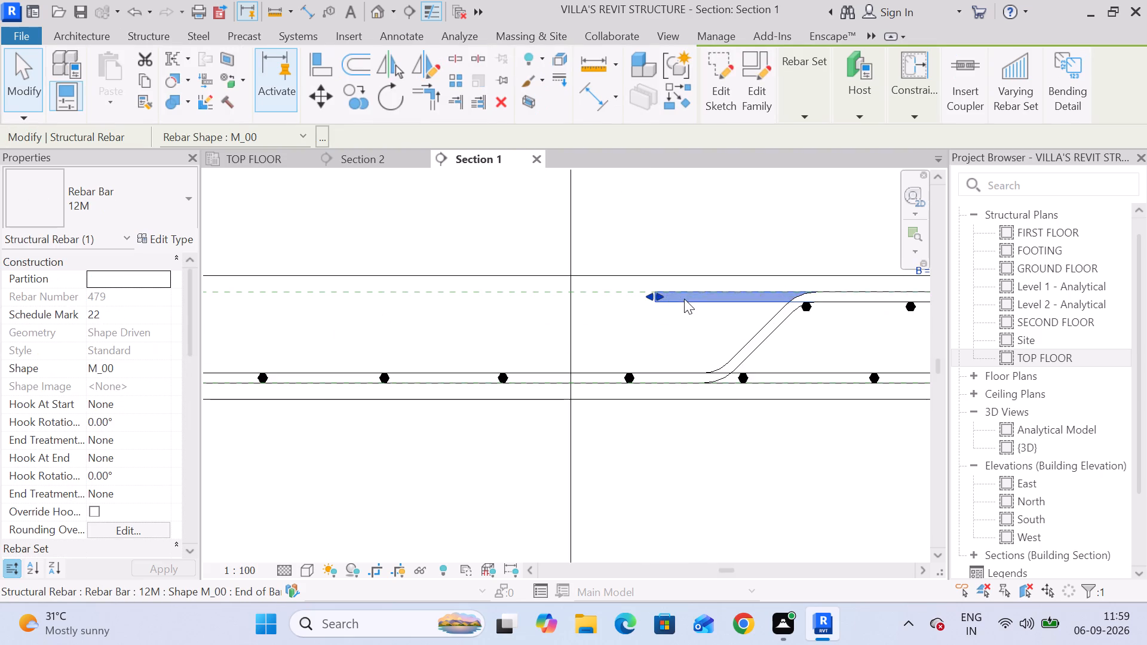
scroll(662, 297, up, 2)
drag(653, 295, 664, 295)
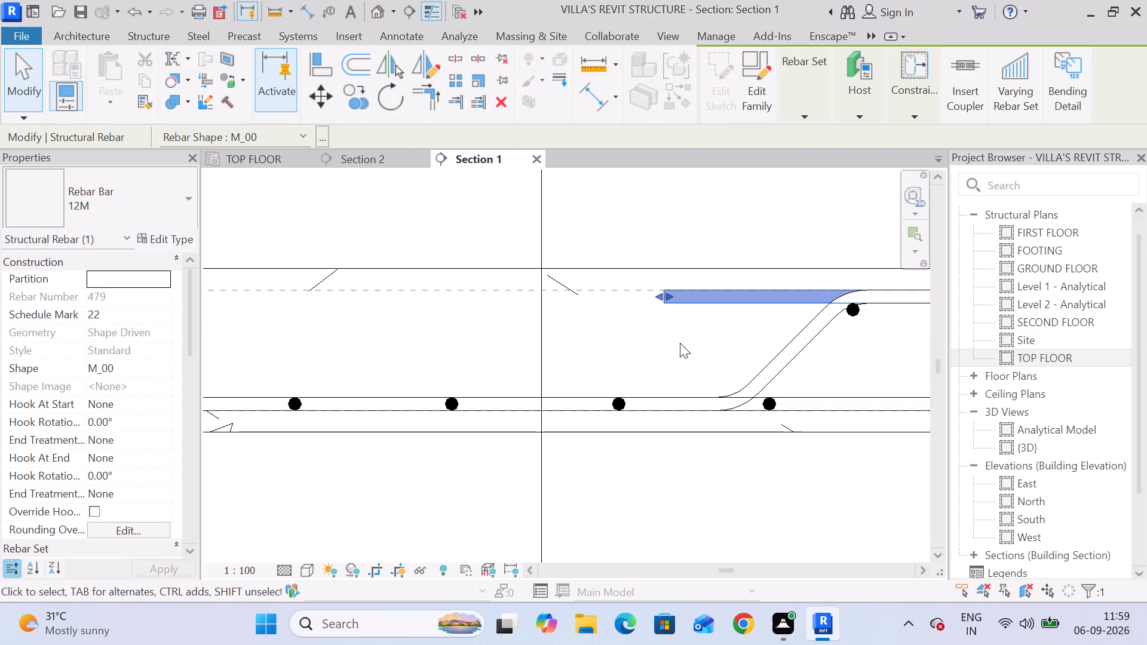
click(674, 348)
scroll(682, 348, down, 20)
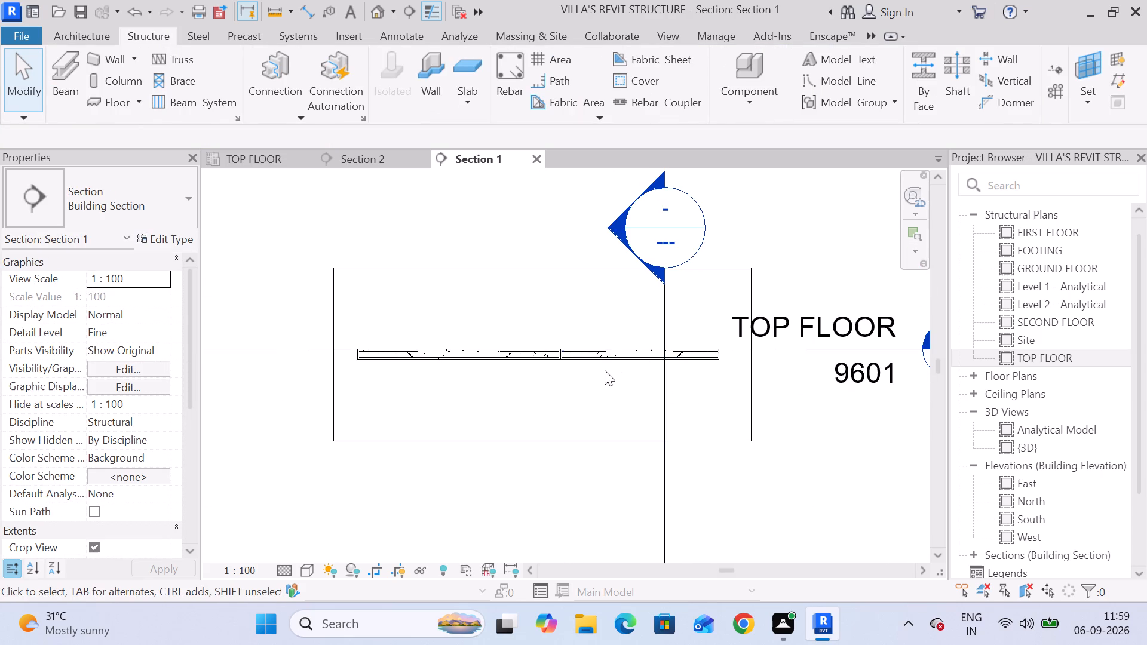
click(589, 370)
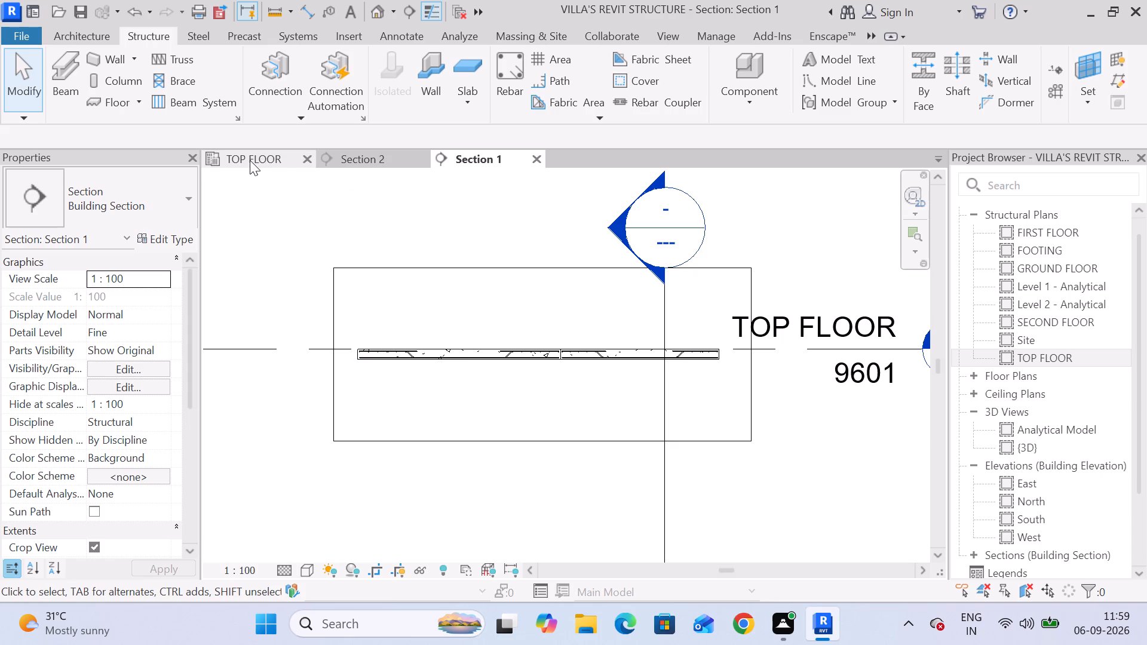
Select the left top straight bars in Section 2 and, in the TOP FLOOR plan, extend the set's lower end to the slab's lower edge.
click(369, 162)
scroll(456, 372, up, 5)
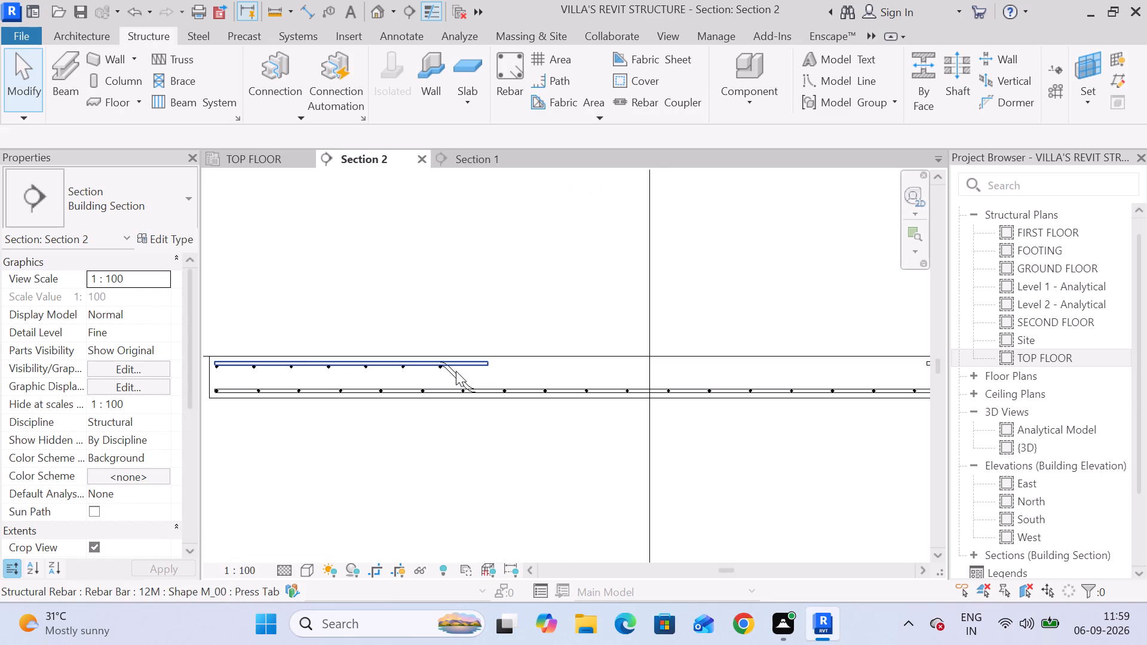
scroll(520, 384, down, 3)
click(497, 369)
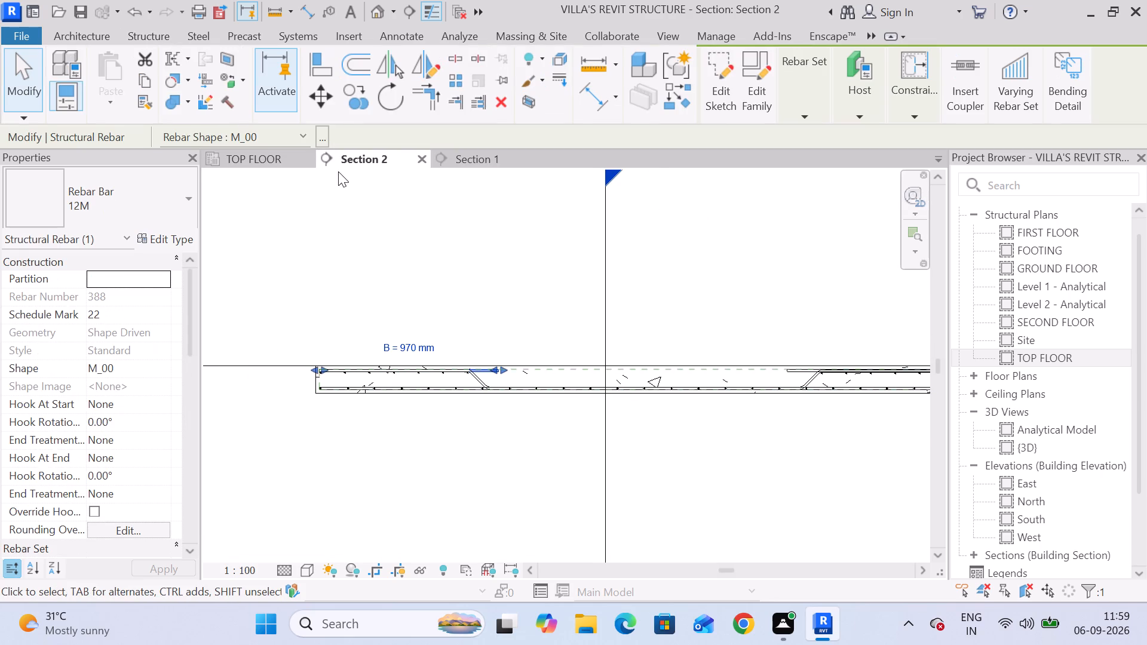
click(244, 165)
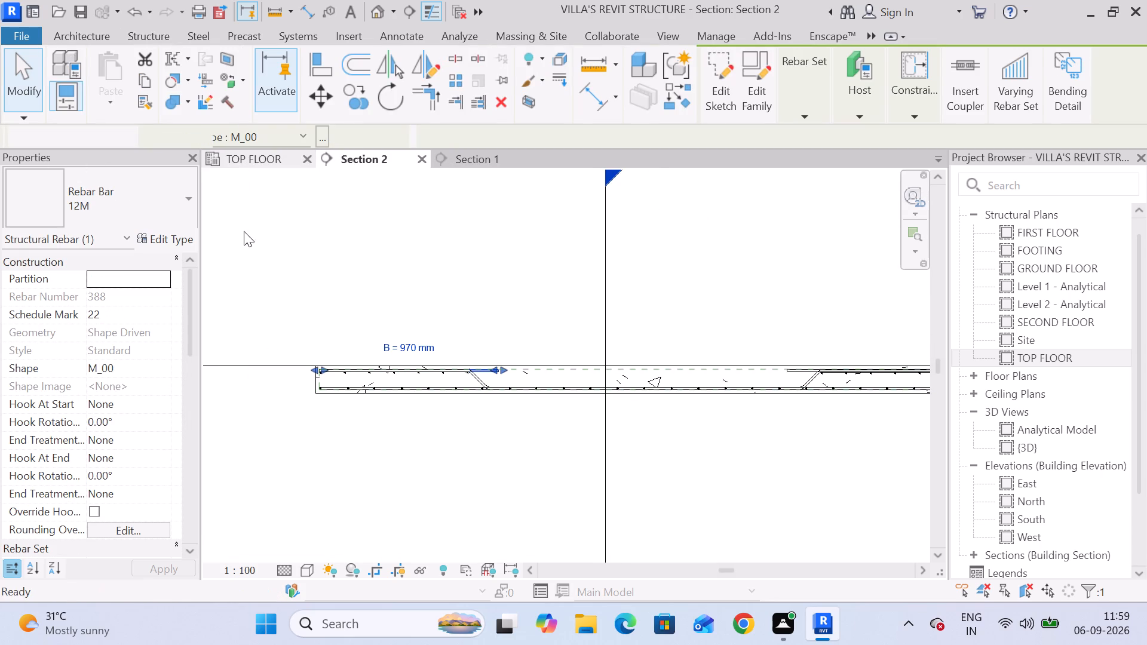
scroll(572, 309, up, 13)
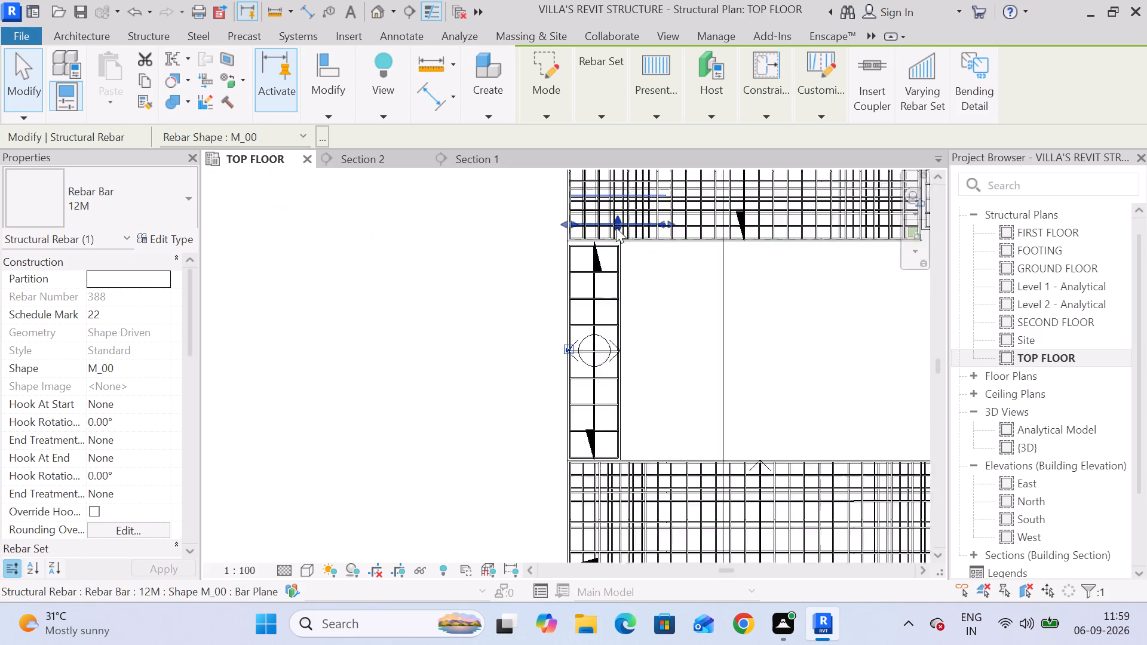
scroll(616, 228, up, 10)
middle_drag(619, 243, 624, 285)
drag(622, 246, 624, 295)
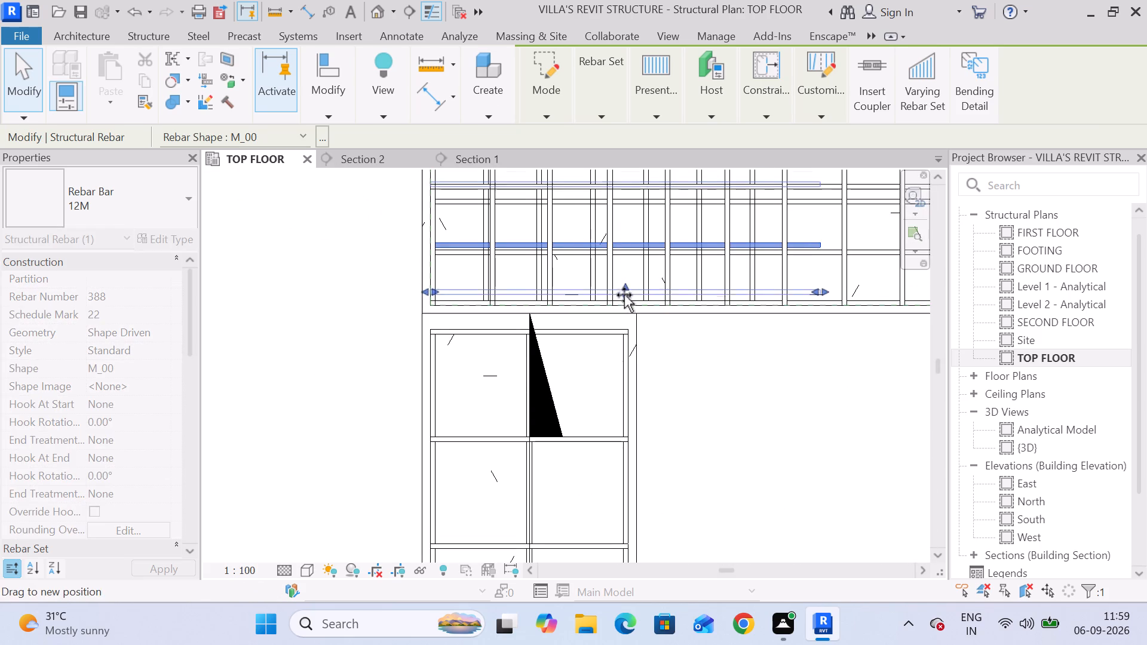
drag(624, 295, 627, 298)
Extend the same top straight set's upper end in the TOP FLOOR plan to the bar line along the slab's upper edge.
scroll(641, 235, down, 18)
middle_drag(634, 238, 668, 410)
scroll(664, 299, up, 5)
scroll(671, 367, up, 18)
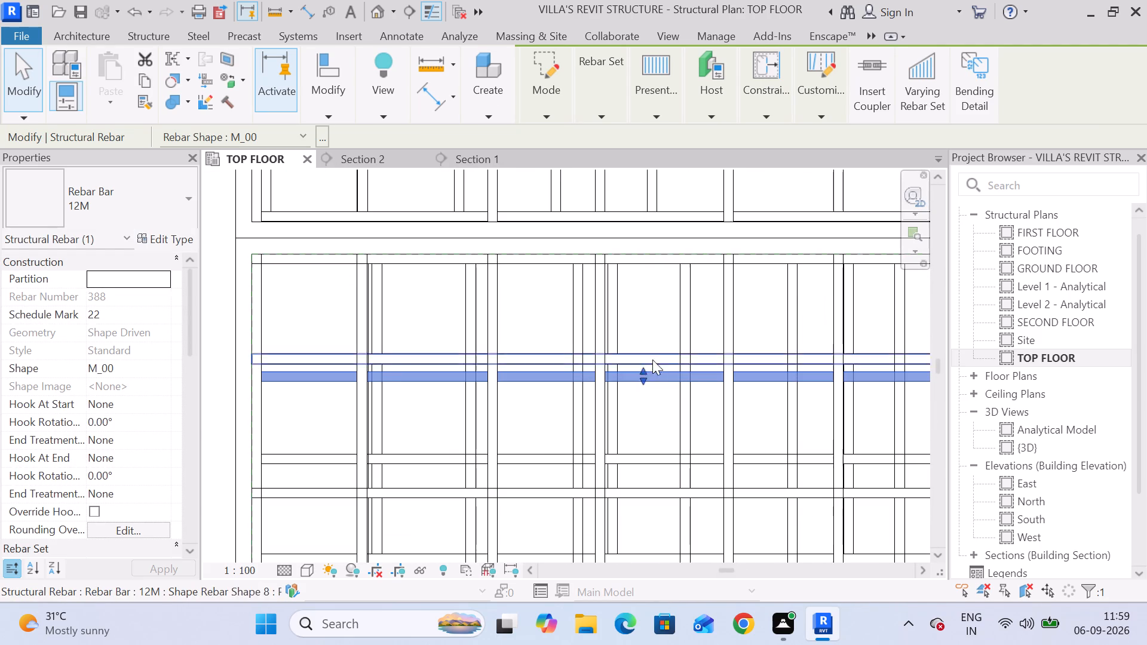
drag(640, 373, 640, 257)
scroll(655, 255, down, 9)
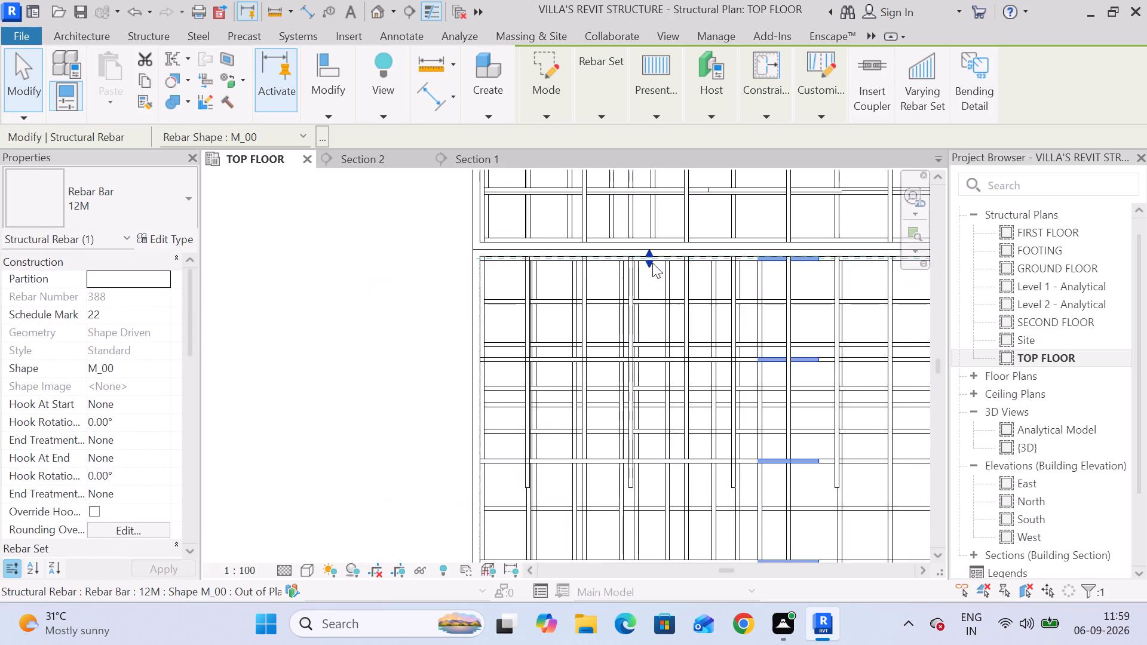
Select the right top straight bars in Section 2 and, in the TOP FLOOR plan, pull the set's upper end in to the next bar line.
scroll(652, 263, down, 3)
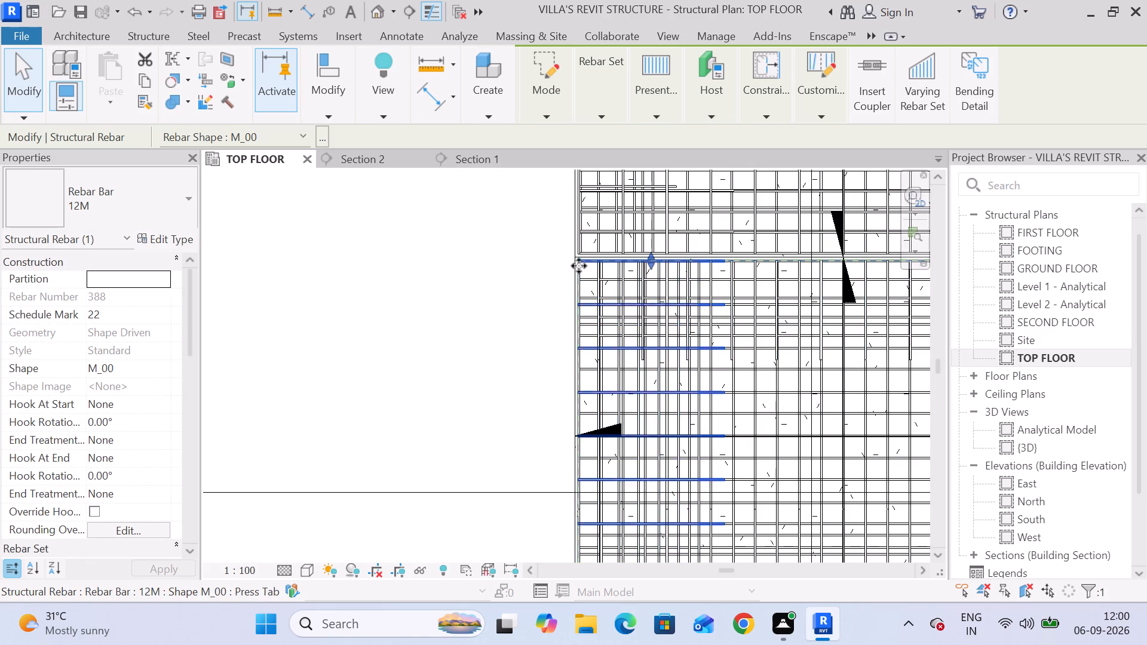
scroll(579, 266, up, 5)
scroll(647, 323, down, 5)
middle_drag(695, 333, 462, 276)
scroll(487, 276, down, 6)
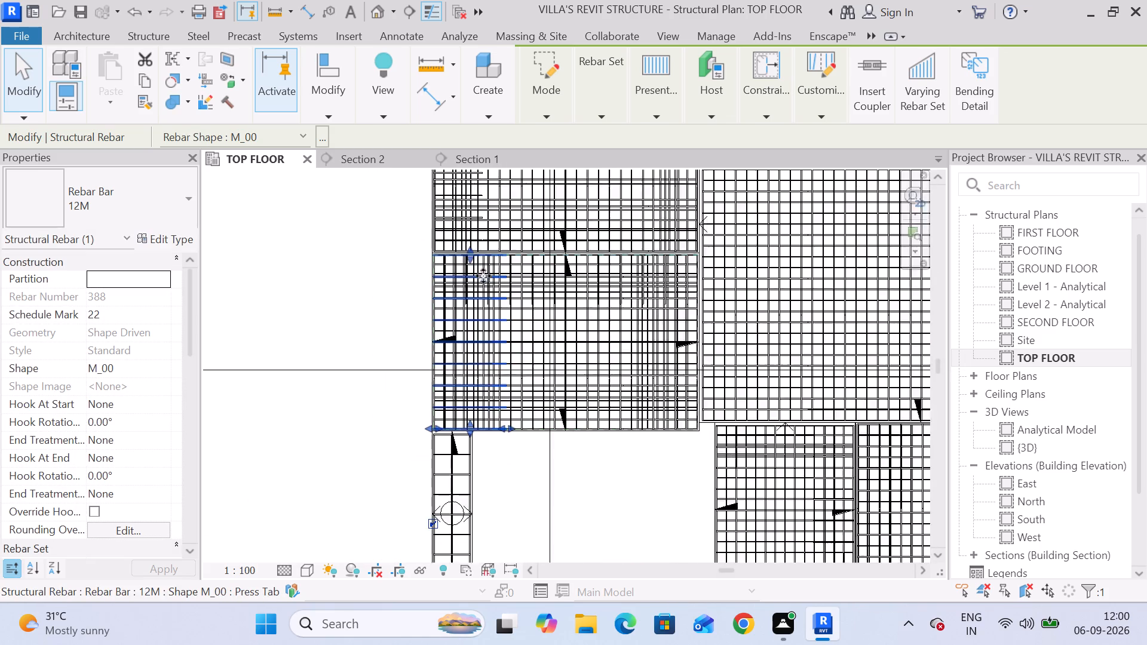
click(353, 165)
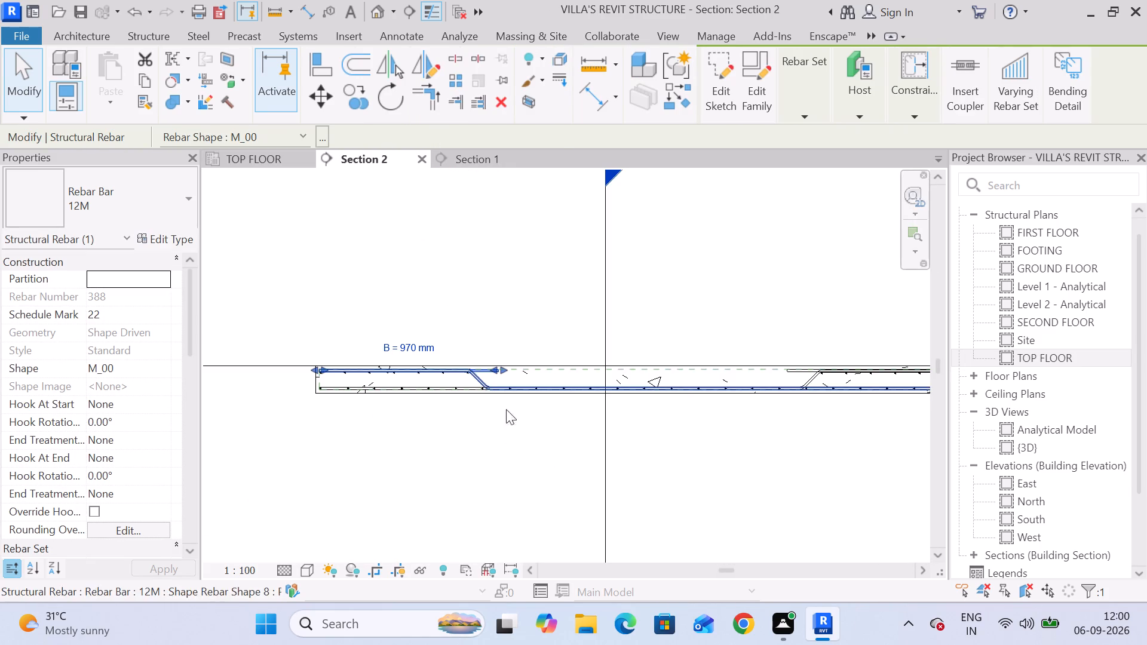
click(811, 433)
middle_drag(819, 437, 597, 431)
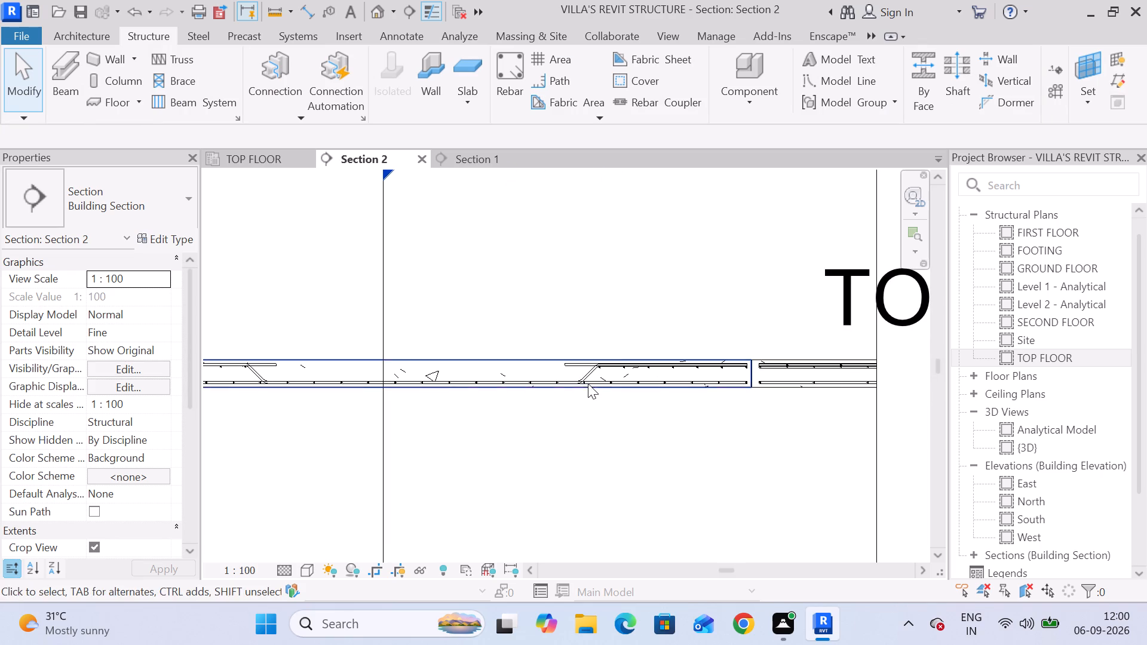
click(576, 369)
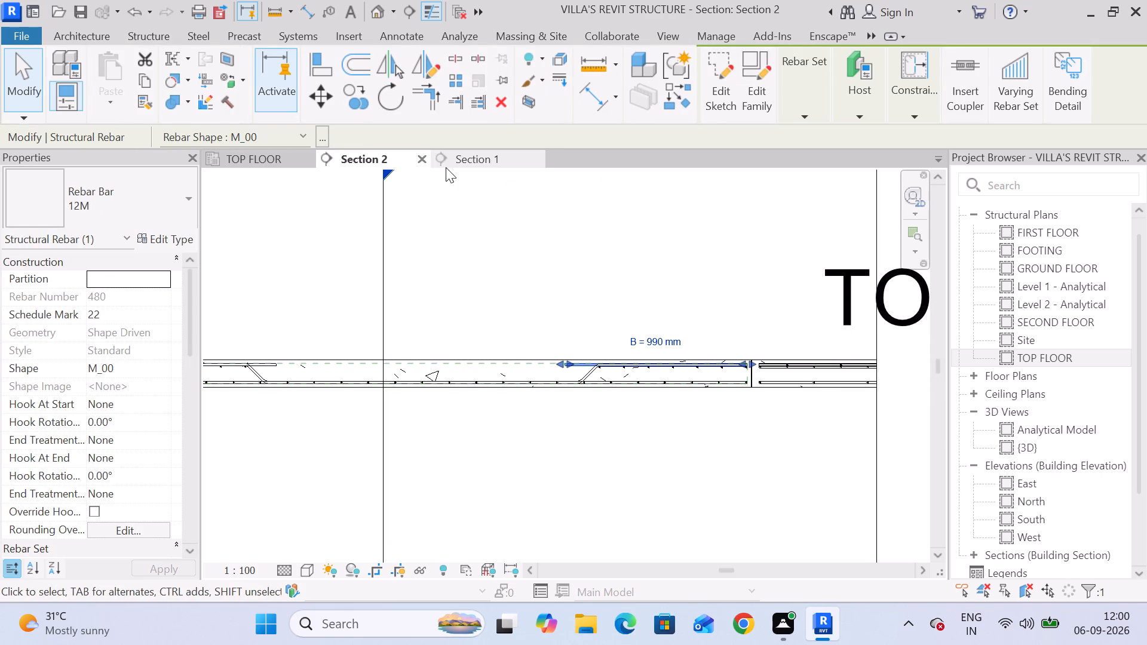
click(249, 158)
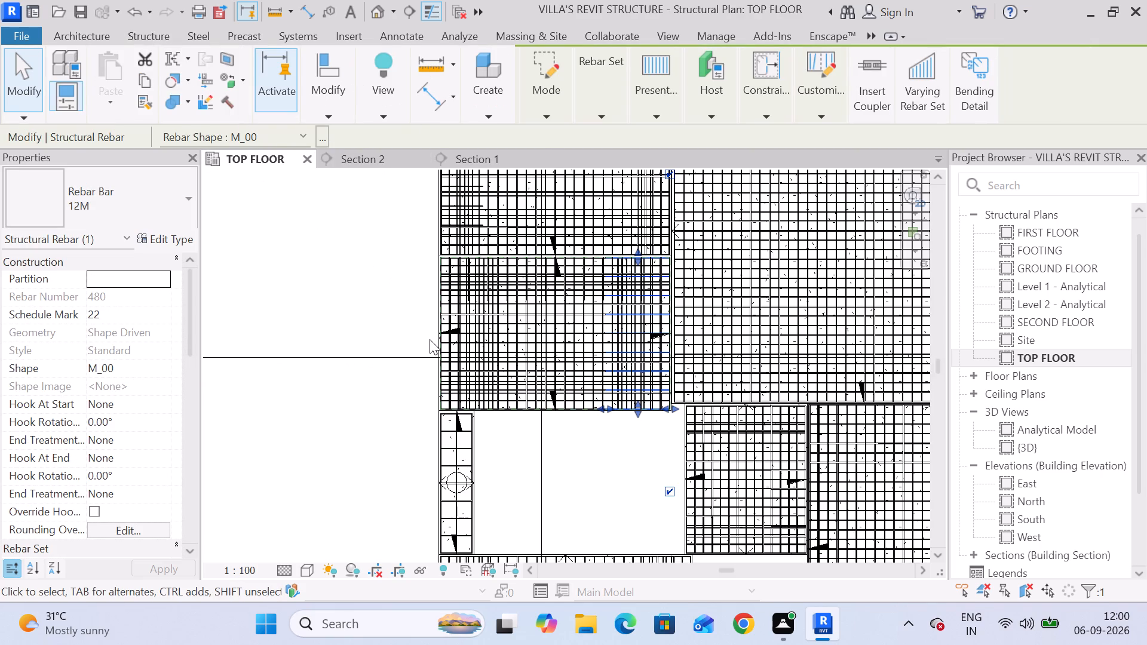
scroll(628, 273, up, 11)
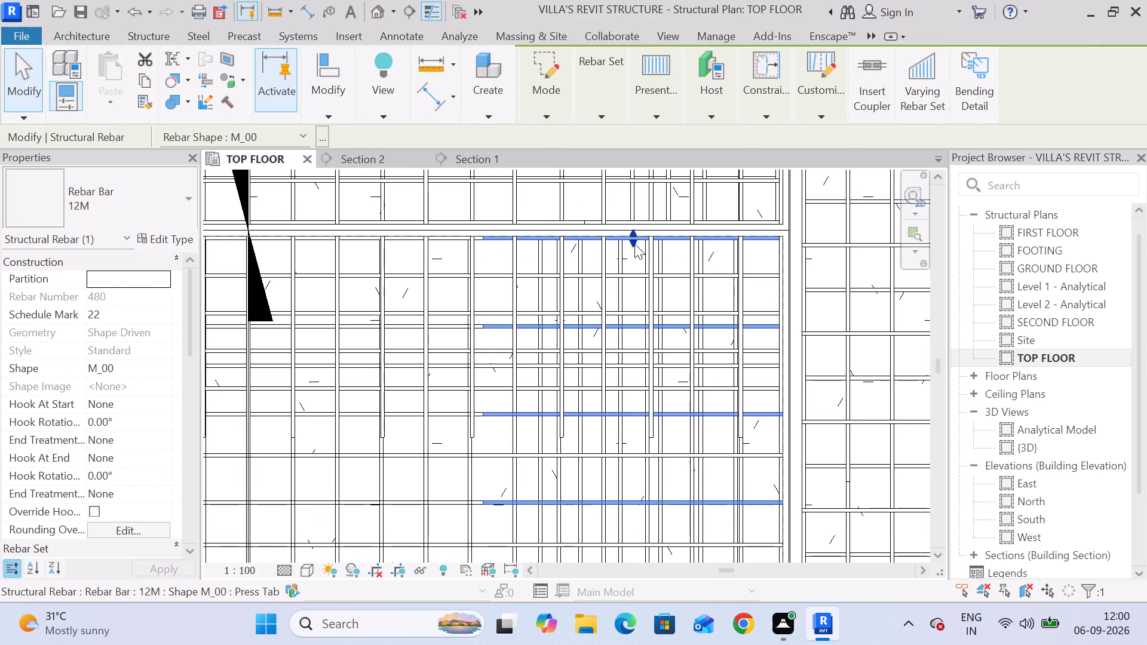
drag(634, 244, 634, 269)
Move the same top straight set's lower end inward to the first bar line above the slab's lower edge.
middle_drag(637, 457, 625, 205)
middle_drag(635, 463, 621, 196)
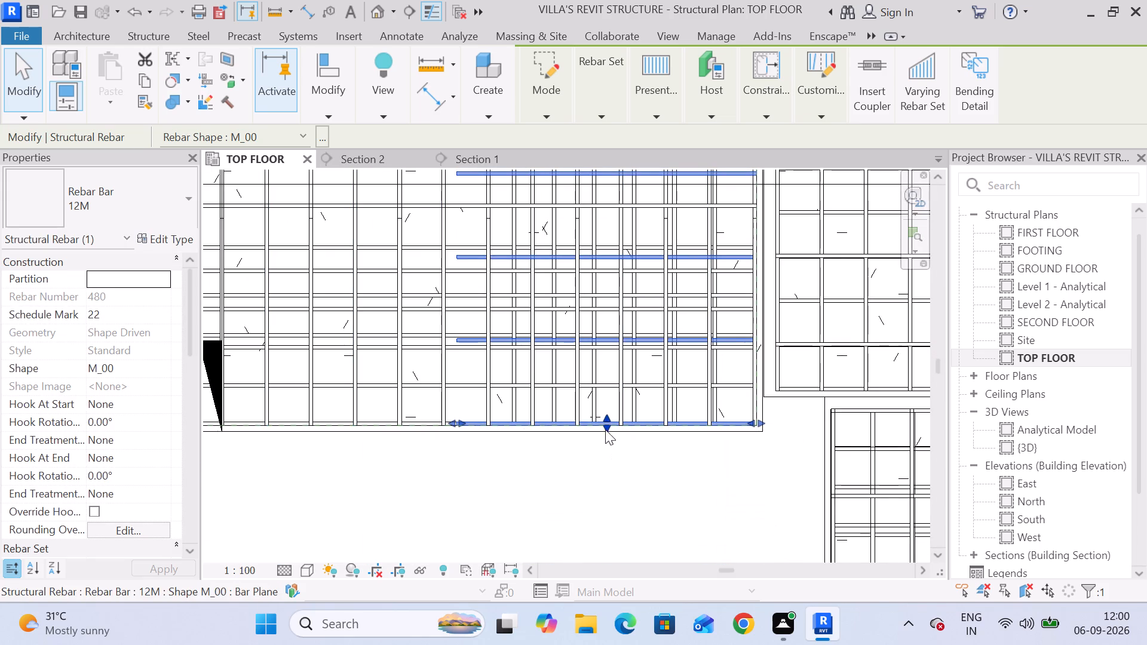
drag(605, 429, 607, 385)
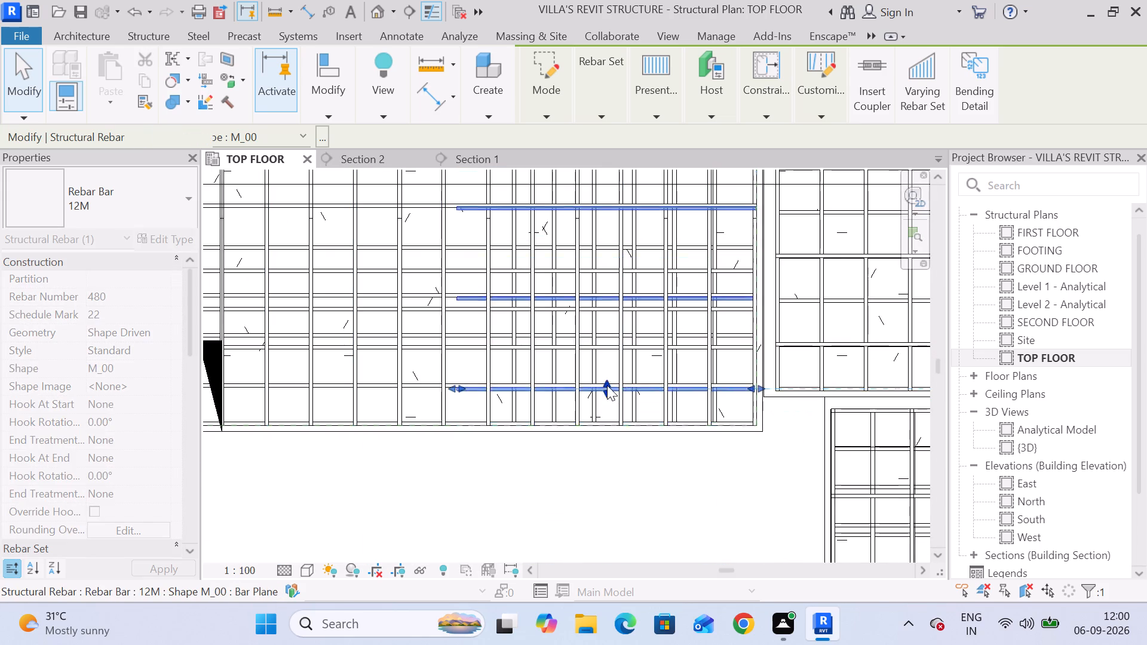
scroll(607, 385, up, 10)
scroll(614, 394, down, 5)
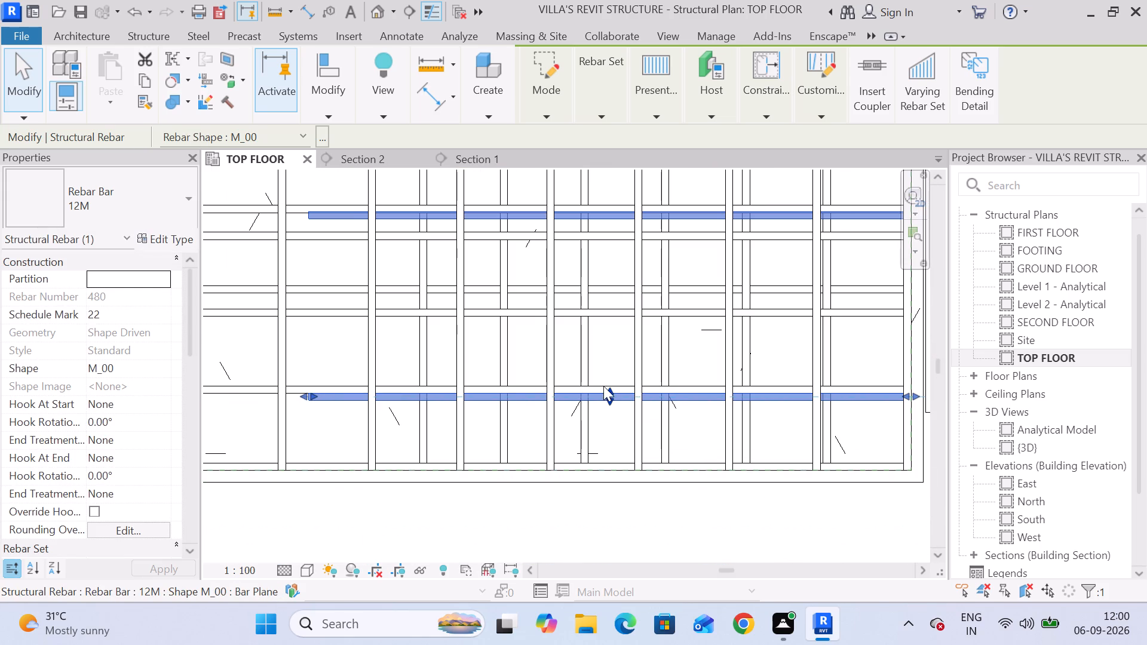
drag(606, 391, 612, 384)
click(522, 502)
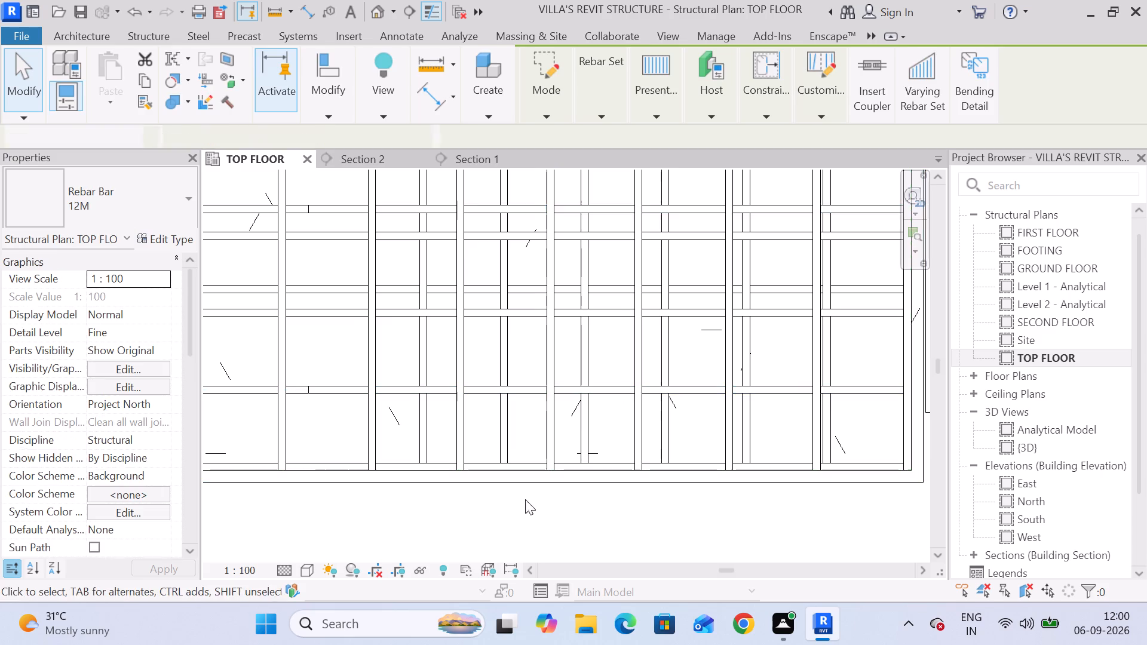
Examine the bar layout along the slab's lower edge and across the neighbouring slabs in the TOP FLOOR plan.
scroll(557, 486, down, 4)
middle_drag(557, 486, 546, 296)
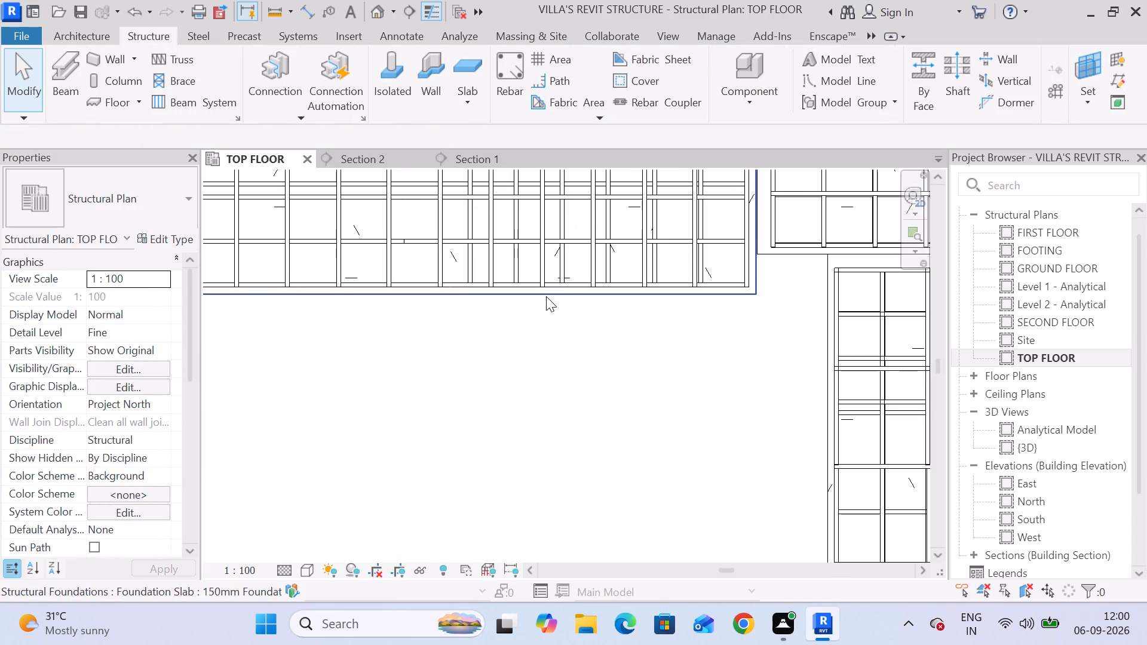
scroll(547, 298, down, 4)
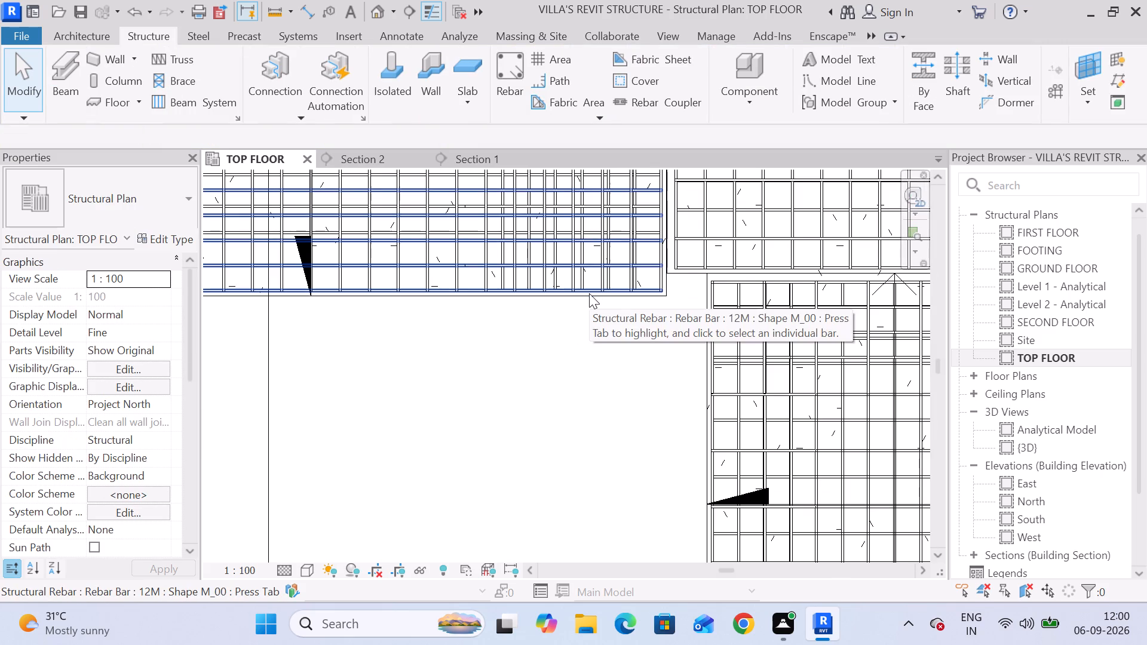
scroll(584, 294, down, 3)
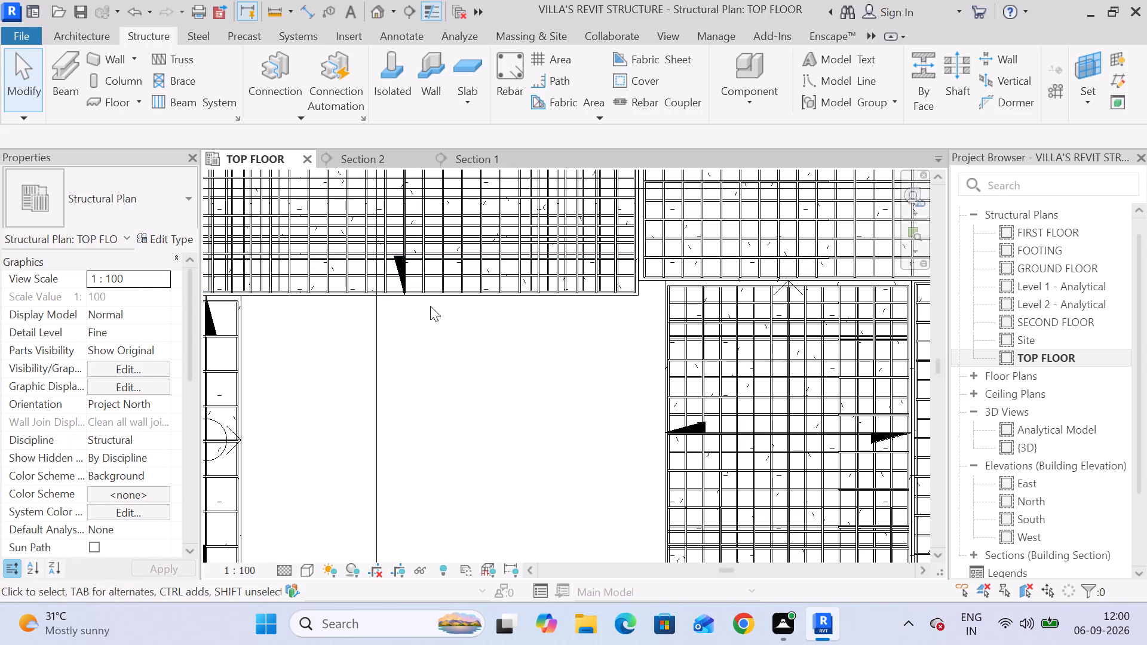
scroll(415, 294, up, 5)
scroll(499, 303, up, 5)
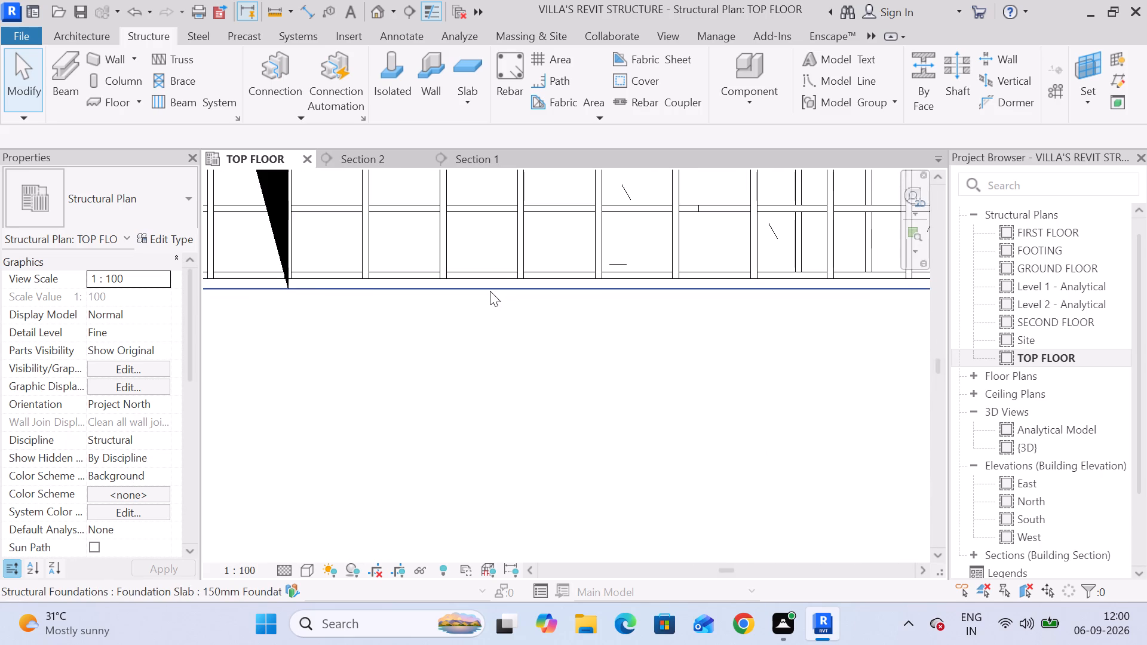
scroll(490, 292, down, 11)
click(510, 356)
scroll(517, 356, down, 5)
middle_drag(516, 356, 519, 375)
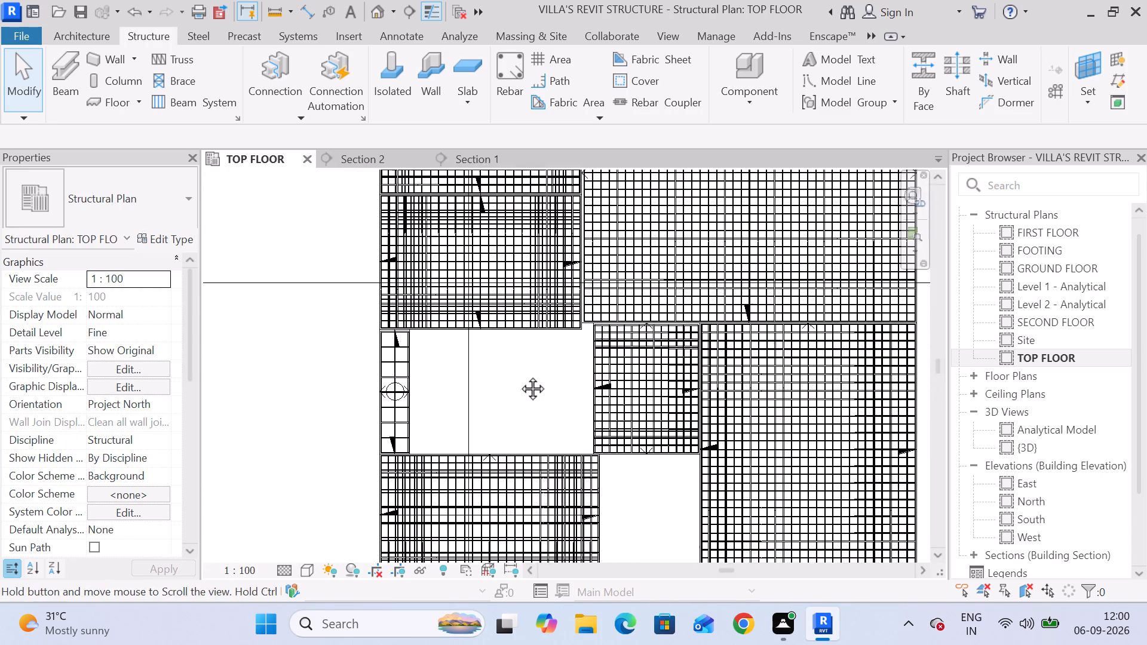
middle_drag(519, 375, 529, 391)
Select the cranked set at the slab's left end in Section 1 and check its distribution in the TOP FLOOR plan and Section 2.
click(482, 149)
click(483, 162)
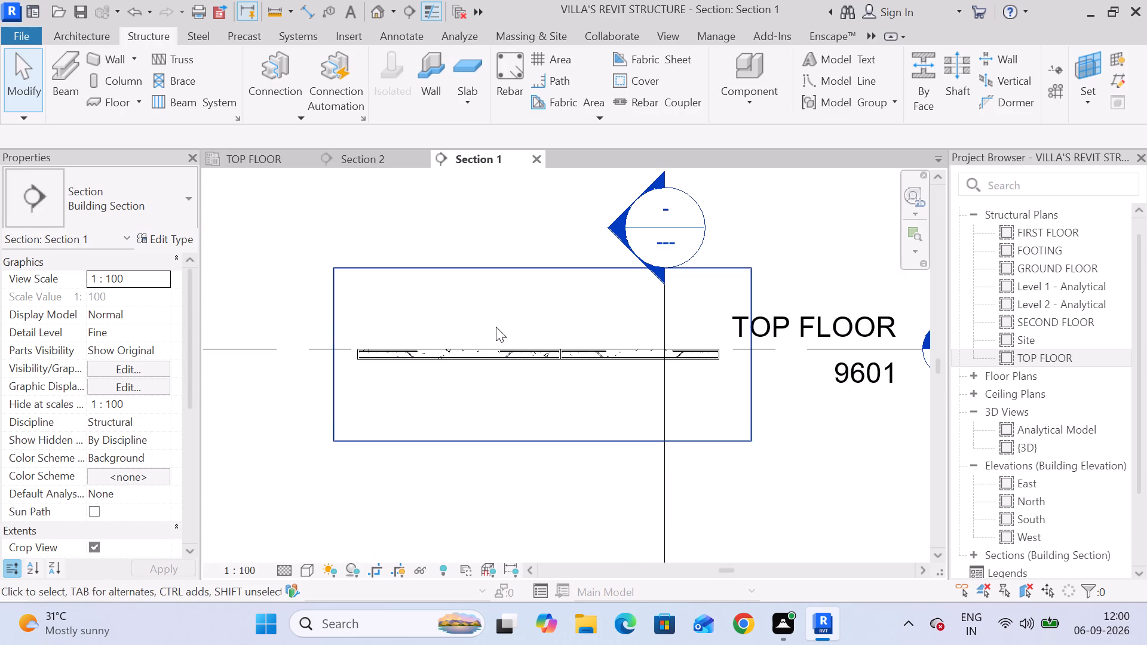
scroll(415, 351, up, 6)
scroll(738, 368, up, 5)
middle_drag(835, 351, 430, 344)
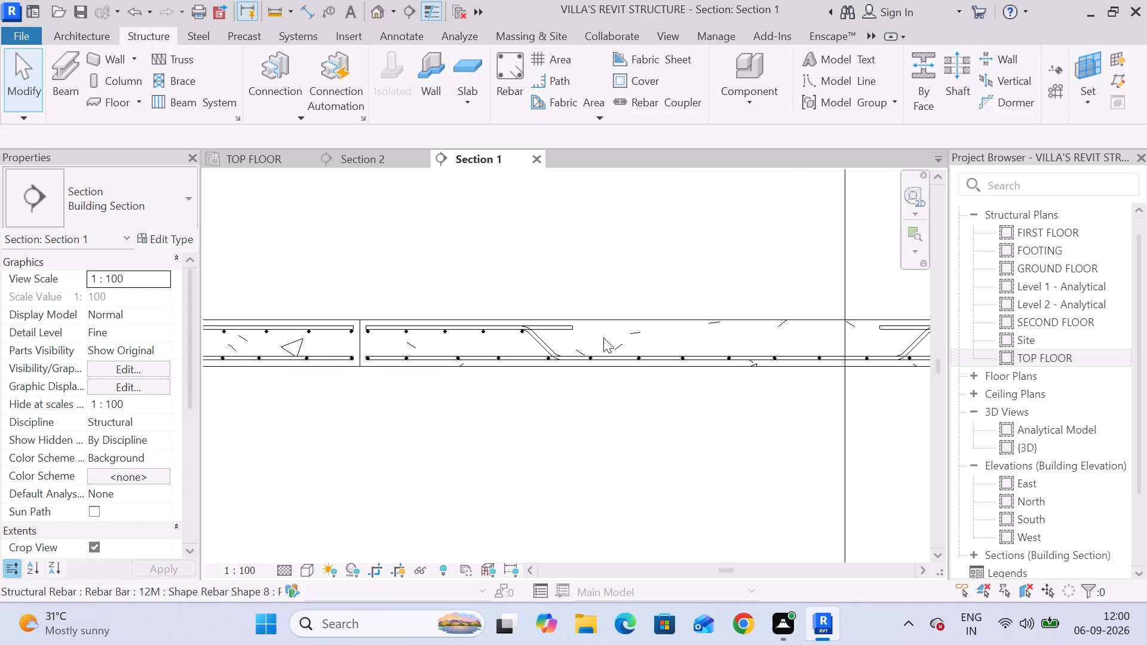
click(554, 342)
click(539, 348)
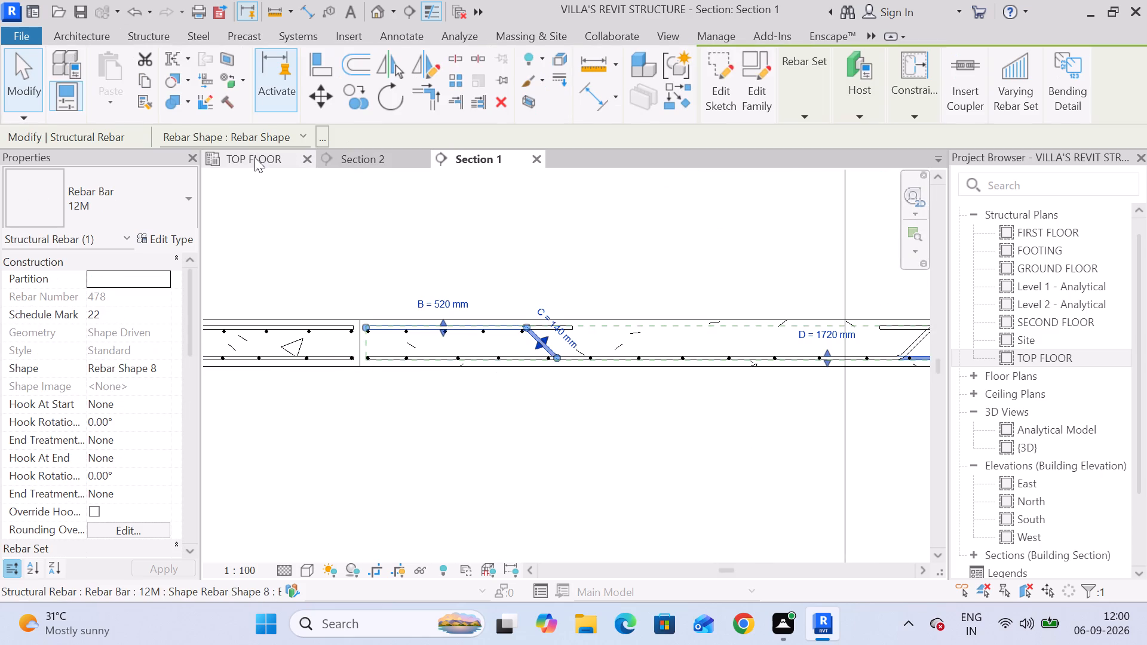
click(251, 157)
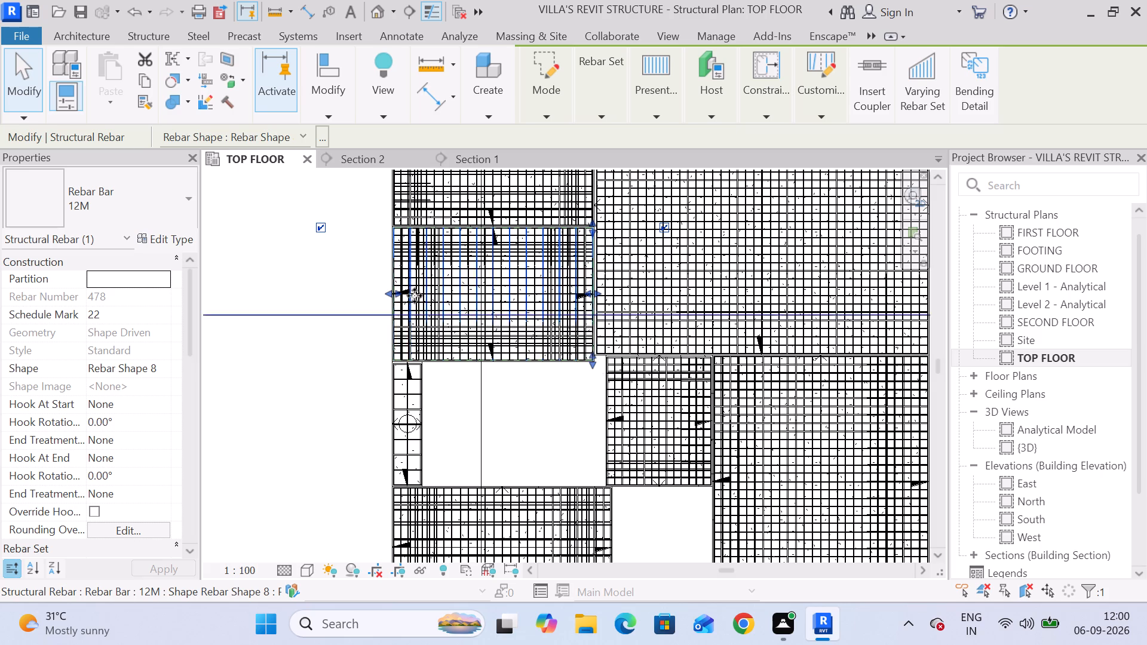
scroll(414, 294, up, 10)
scroll(387, 307, down, 8)
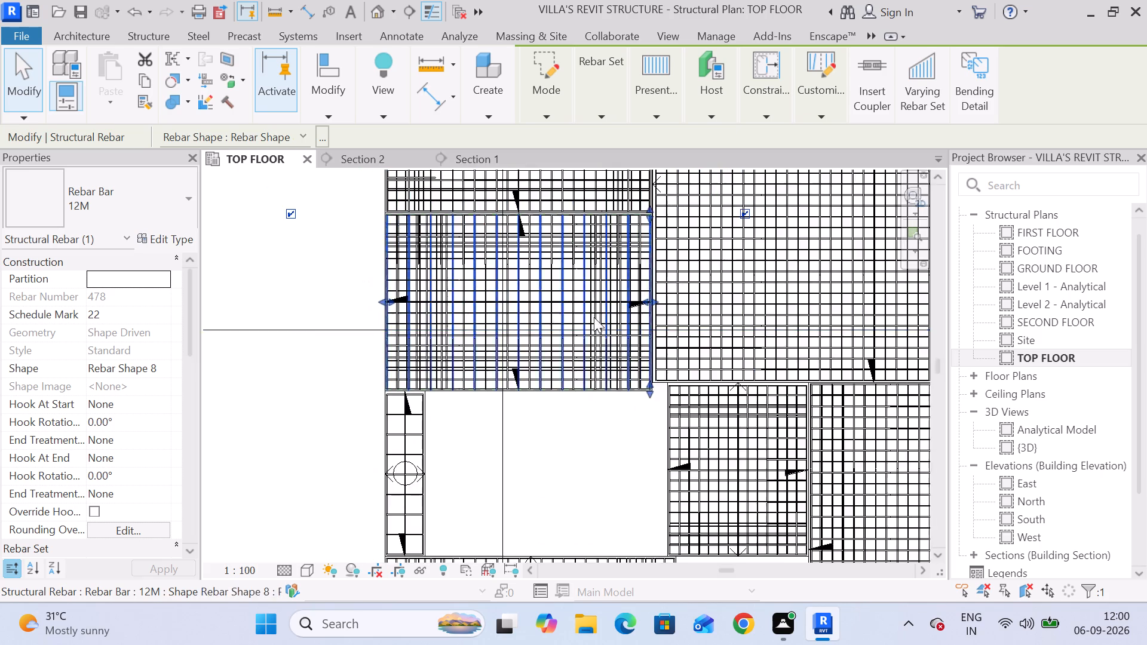
scroll(610, 309, up, 4)
scroll(707, 304, up, 8)
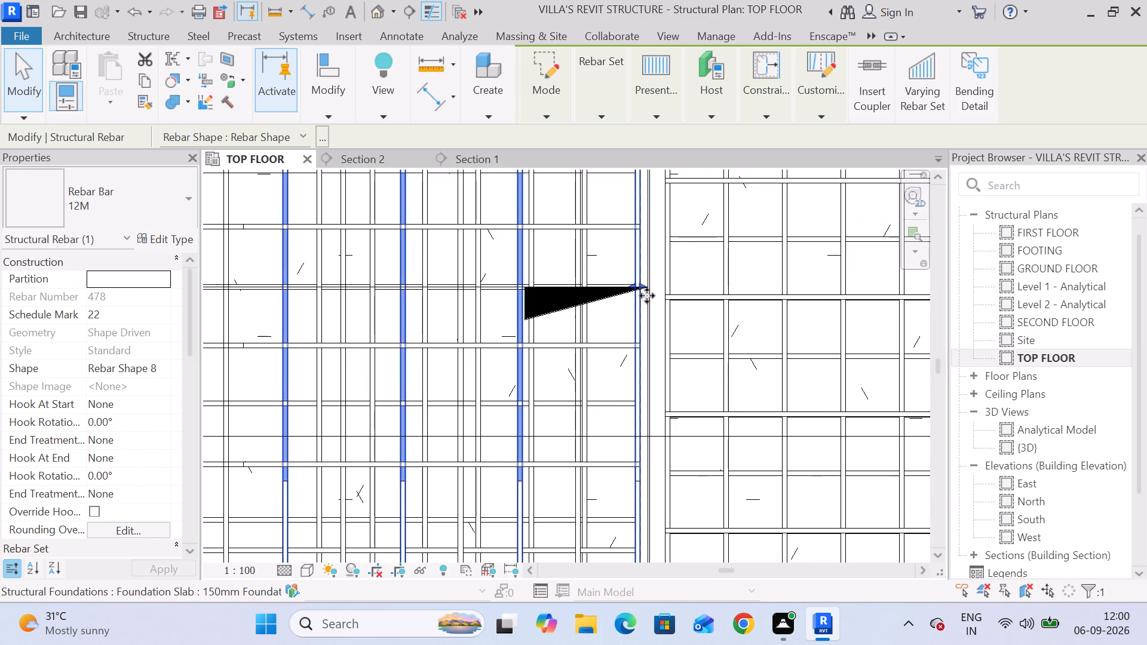
scroll(647, 296, down, 3)
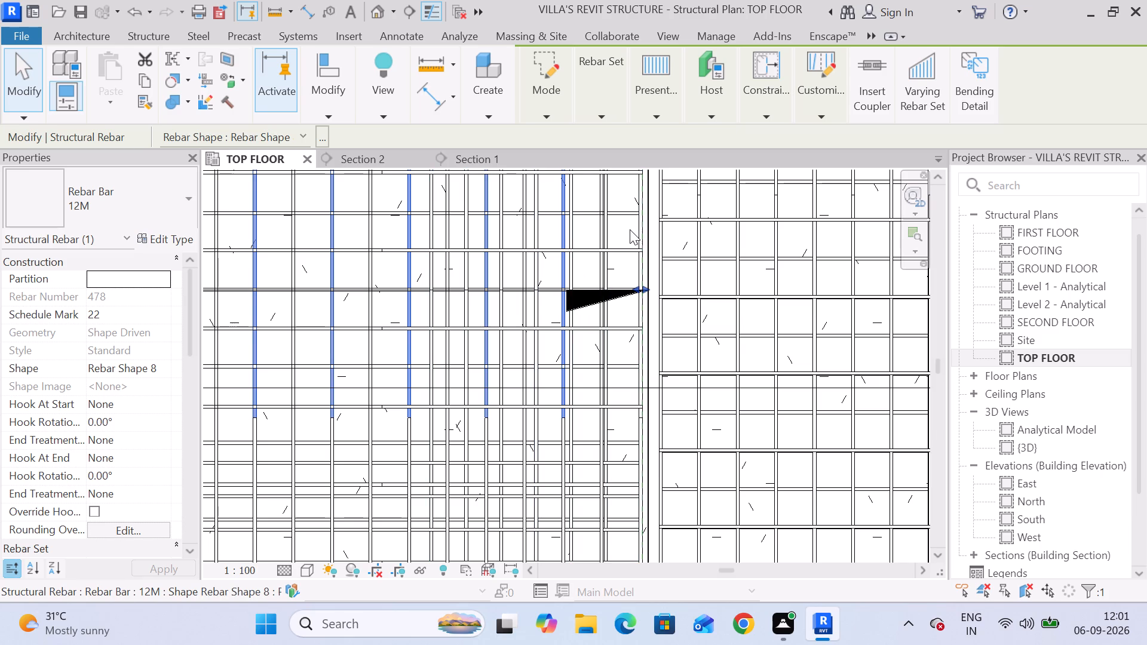
scroll(625, 245, down, 5)
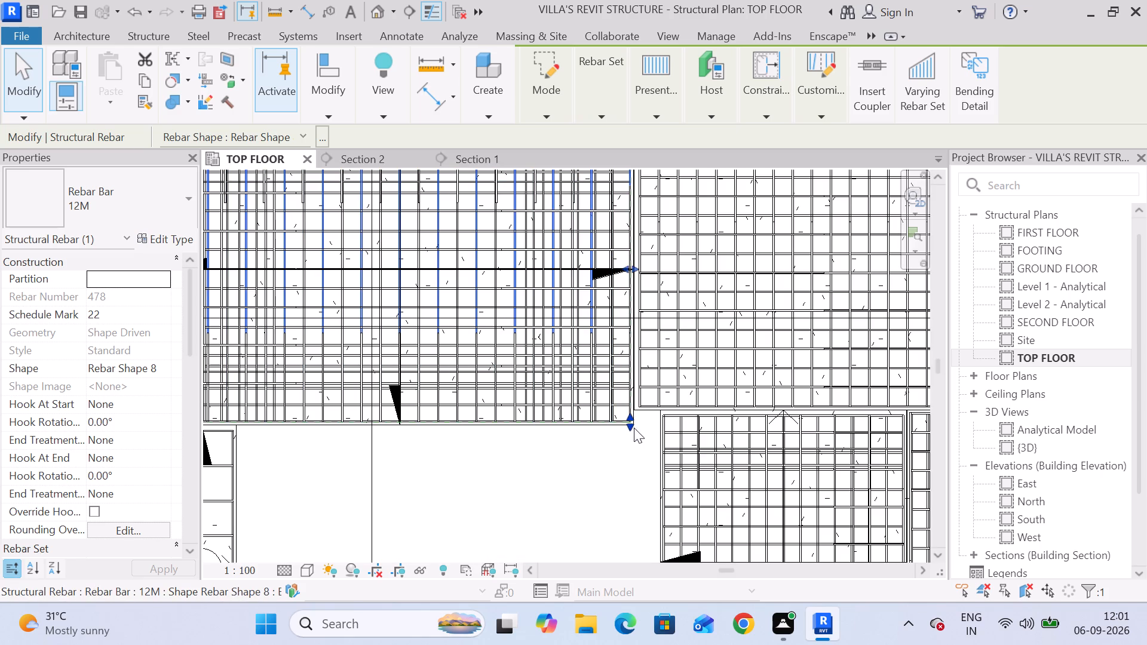
middle_drag(600, 434, 737, 385)
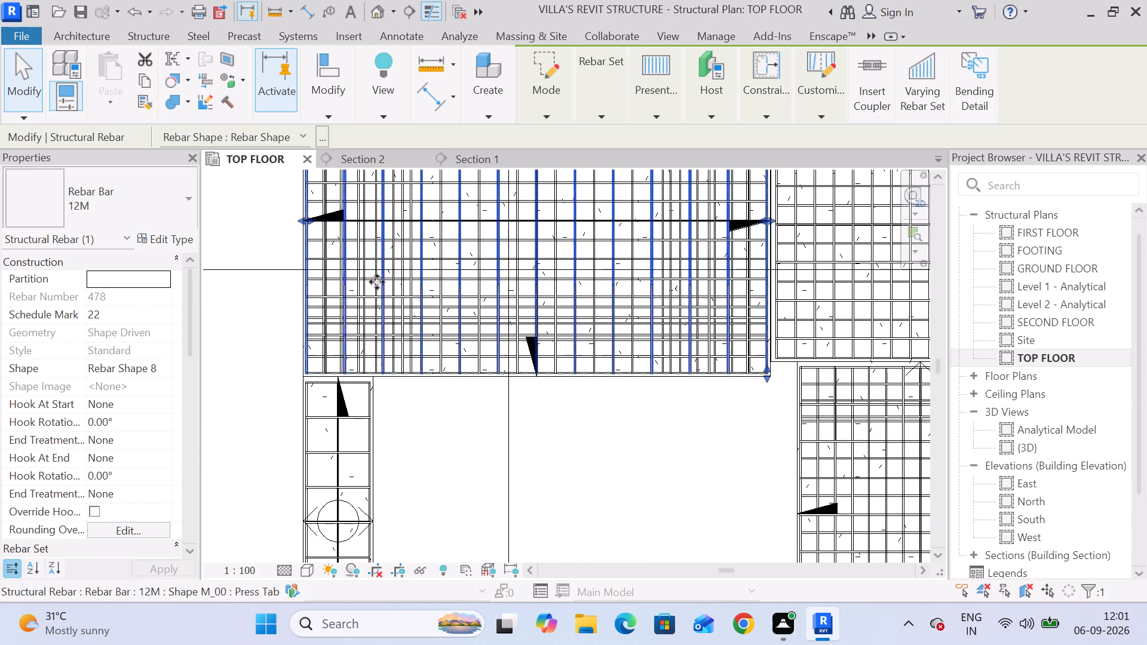
middle_drag(392, 320, 439, 503)
middle_drag(476, 432, 404, 289)
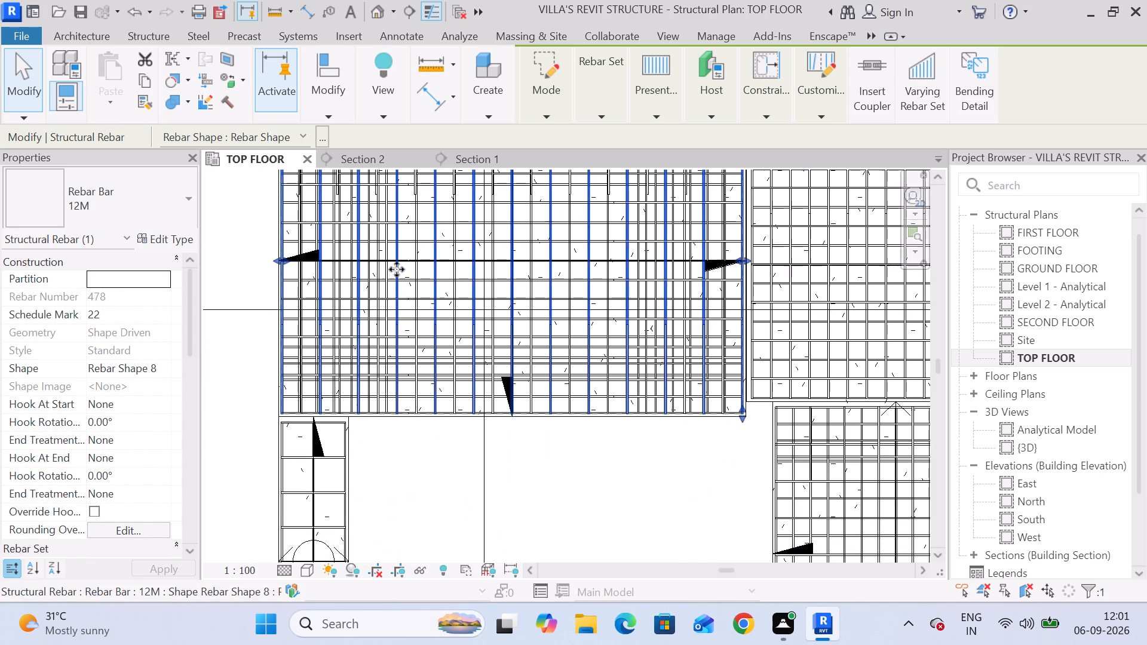
click(371, 158)
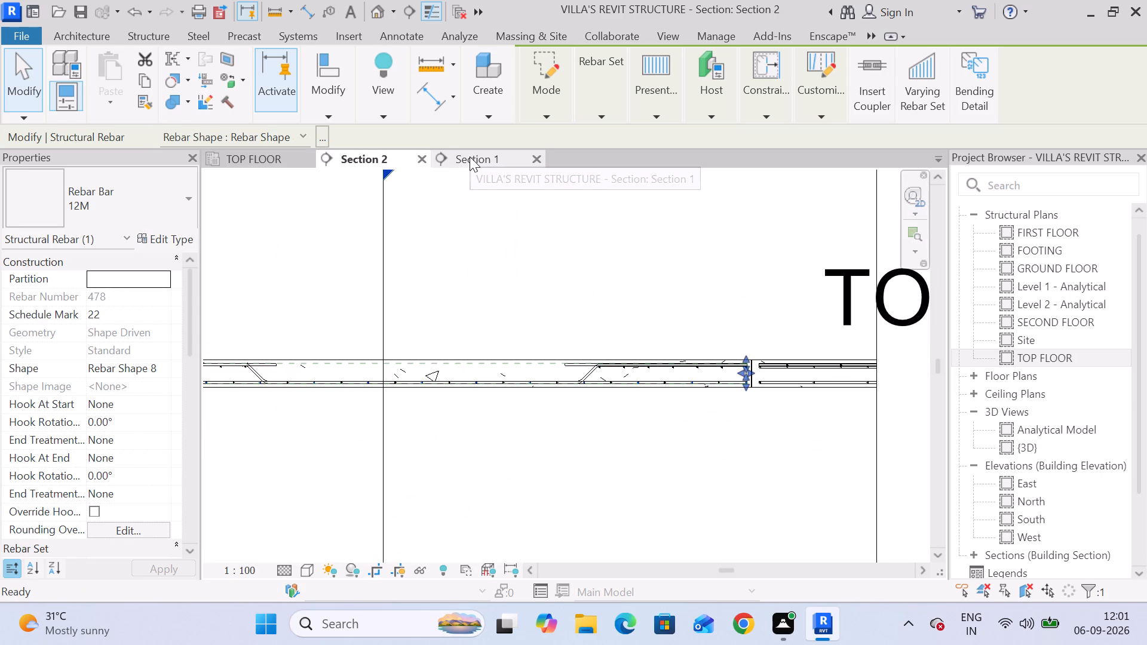
Select the cranked set at the slab's right end in Section 1 and, in the TOP FLOOR plan, shift the set's right end slightly outward.
click(470, 156)
click(544, 450)
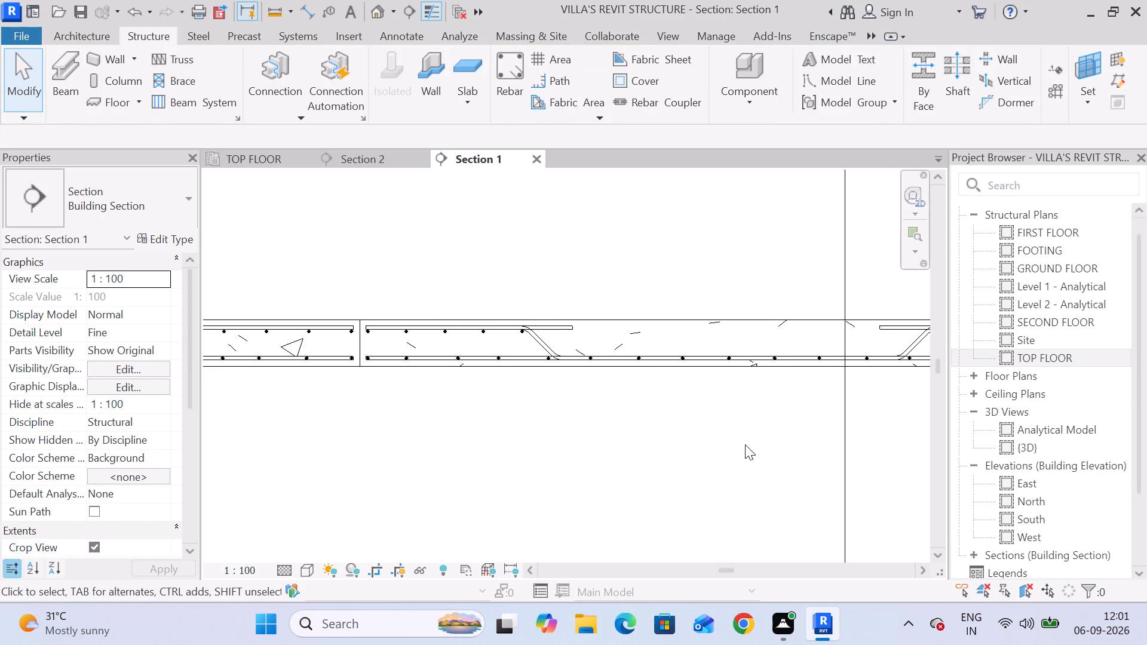
scroll(745, 444, down, 4)
click(853, 386)
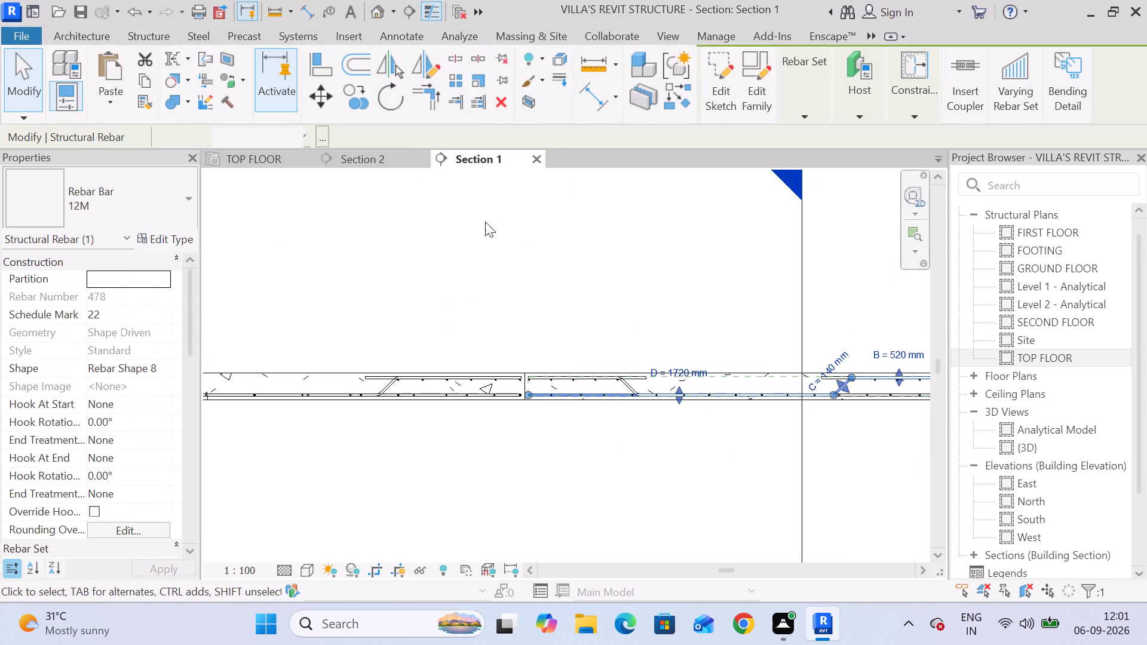
click(240, 153)
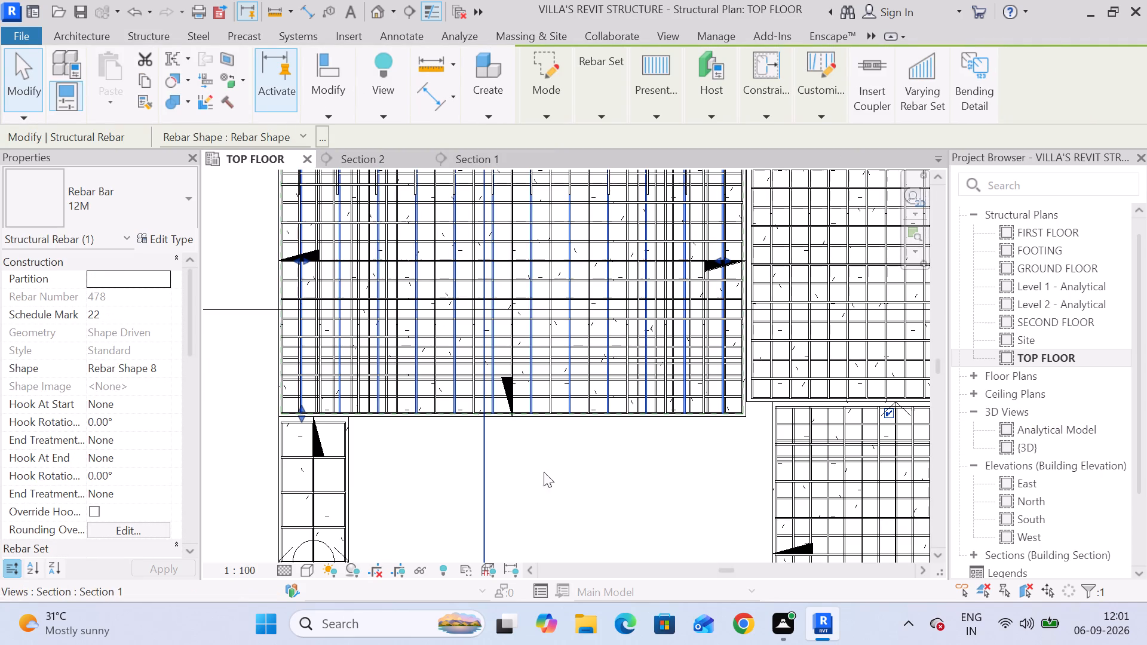
scroll(723, 283, up, 6)
scroll(729, 229, up, 5)
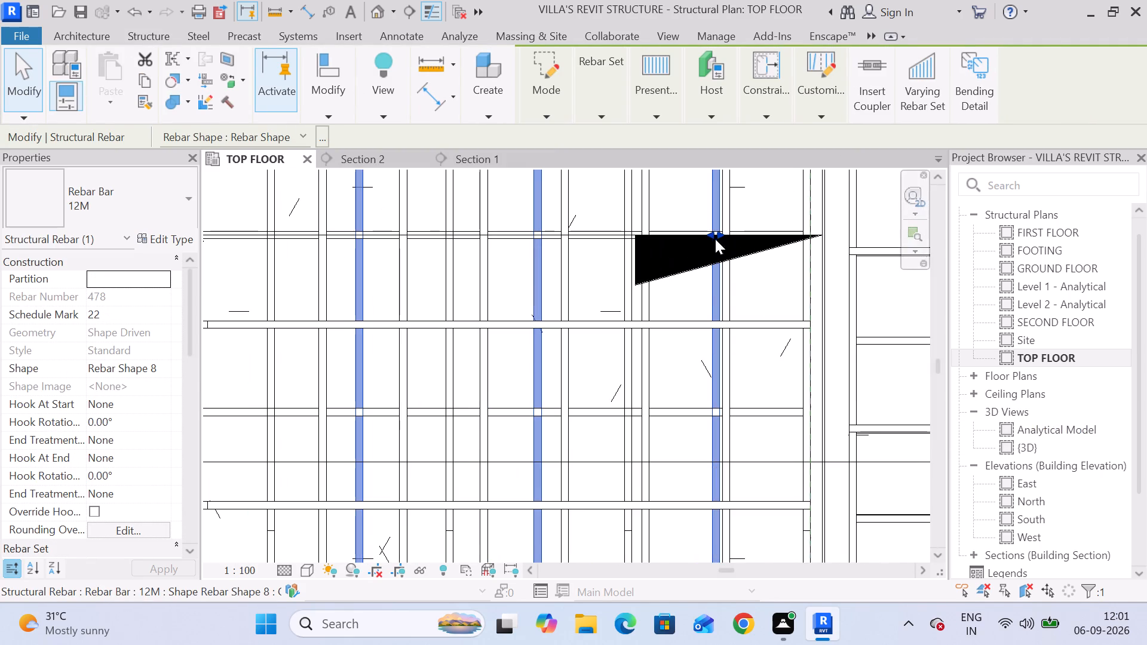
middle_drag(740, 236, 712, 379)
drag(692, 379, 697, 379)
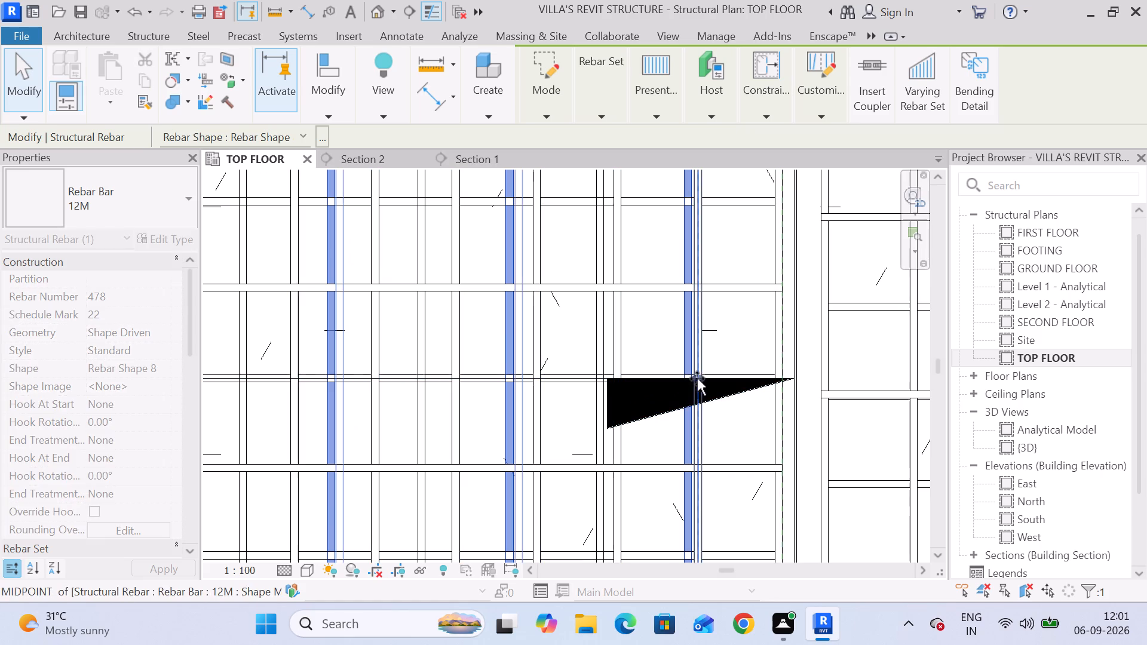
drag(697, 379, 699, 379)
Shift the same cranked set's left end slightly outward toward the slab's left edge in the TOP FLOOR plan.
scroll(706, 393, down, 7)
middle_drag(501, 405, 928, 401)
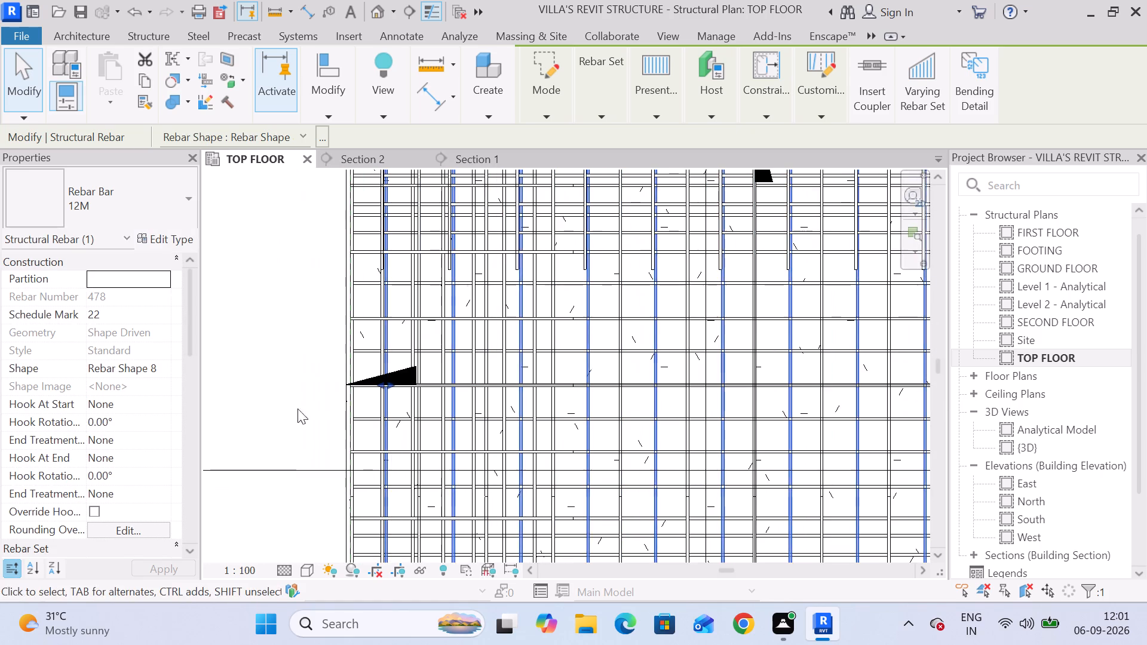
scroll(388, 382, up, 8)
drag(364, 383, 356, 383)
scroll(373, 389, down, 14)
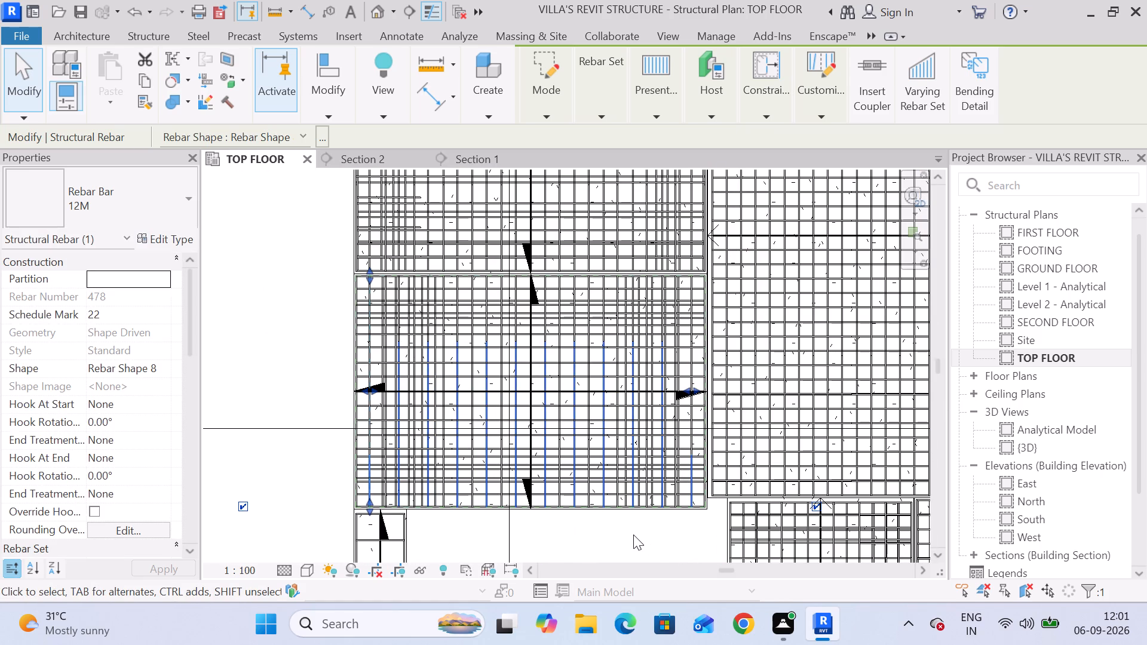
click(585, 530)
Select the straight top bar sets at the slab's right and left ends in Section 2 and check their distribution in the TOP FLOOR plan.
click(374, 153)
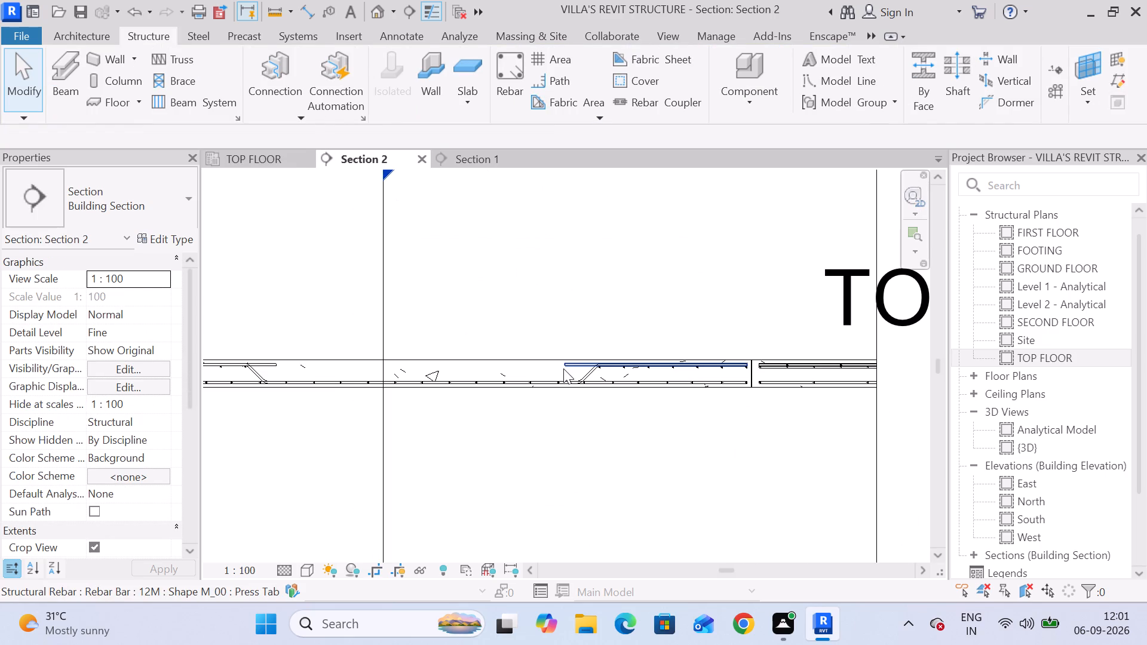
click(563, 368)
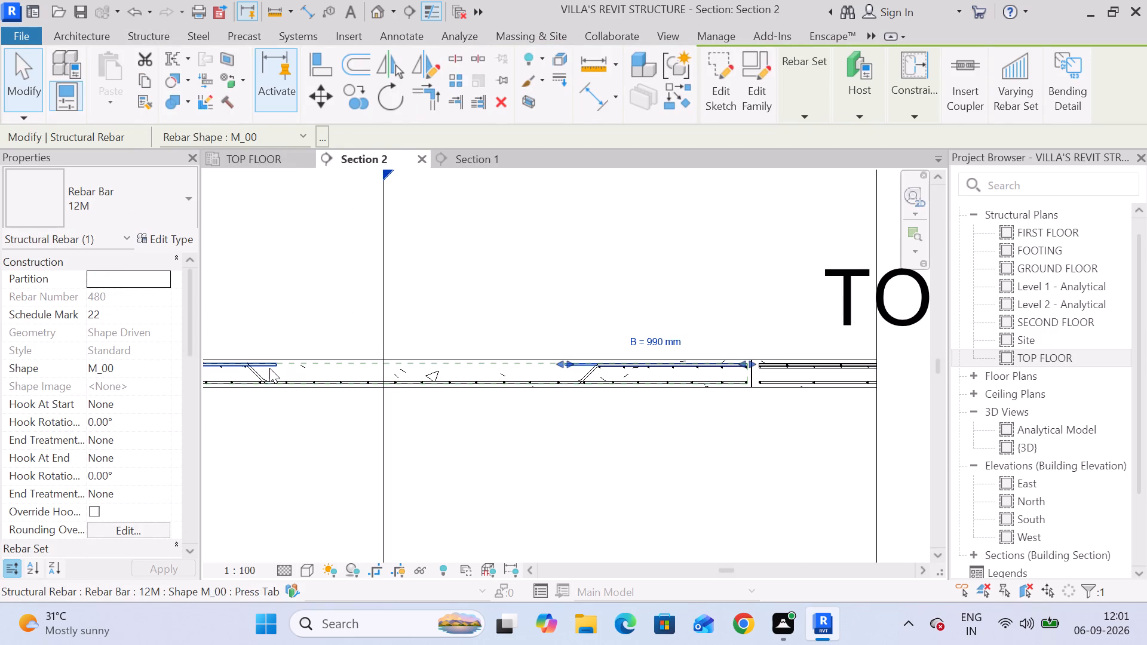
click(269, 368)
click(268, 166)
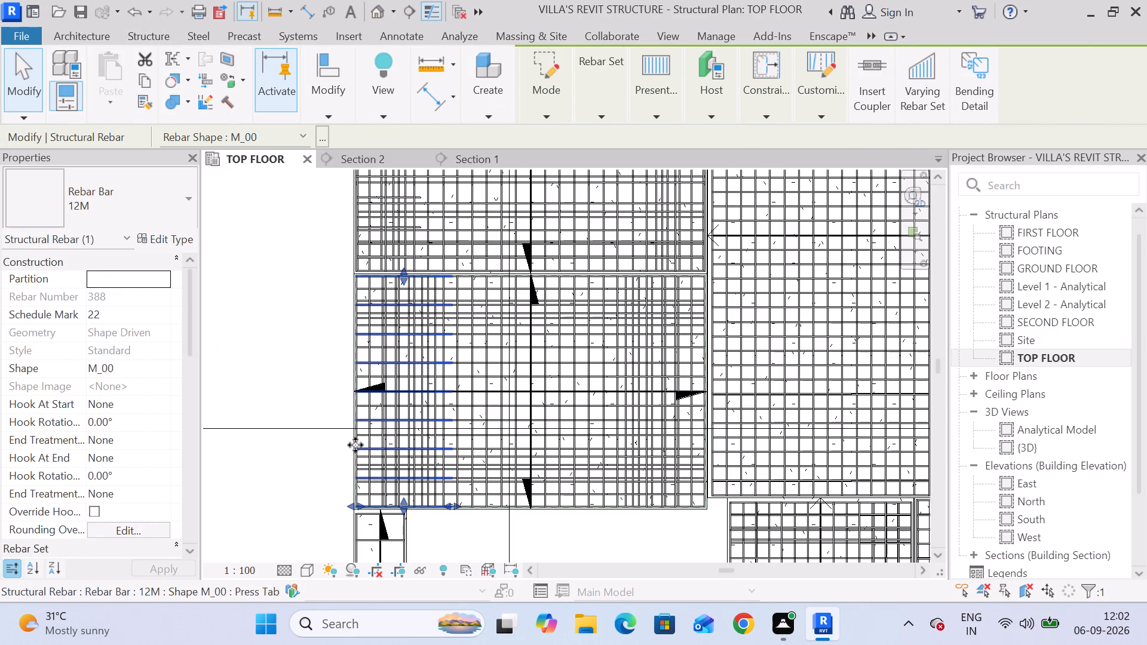
click(364, 160)
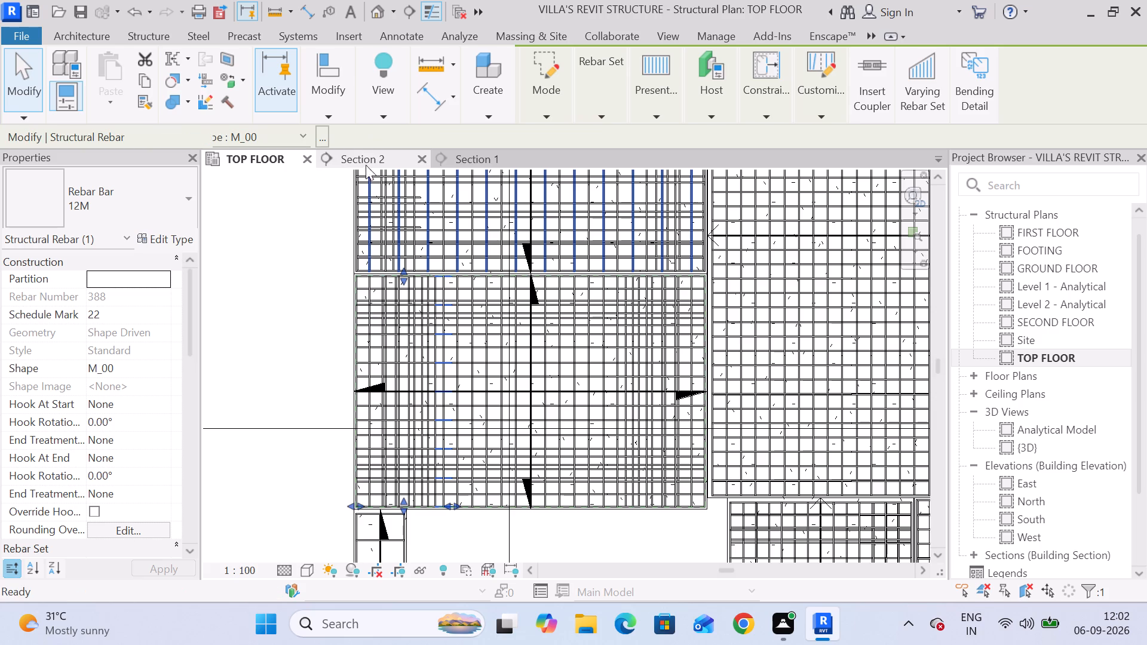
click(586, 361)
click(253, 165)
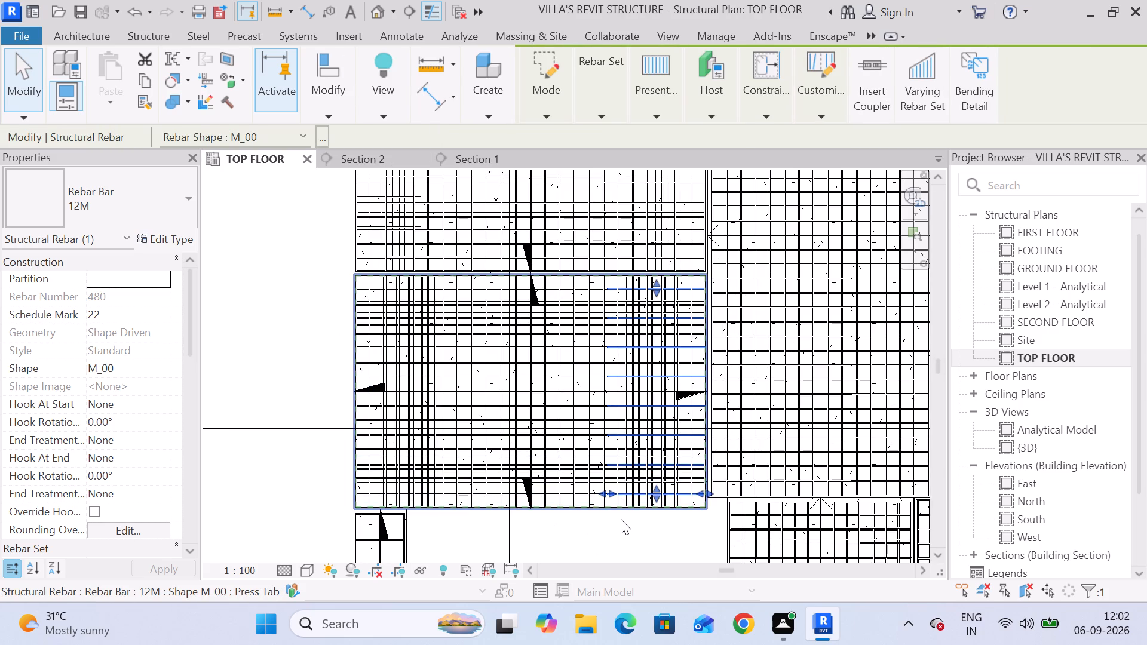
Select the straight top set at the slab's left end in Section 1 and shift both its ends outward to the slab's sides in plan.
click(465, 157)
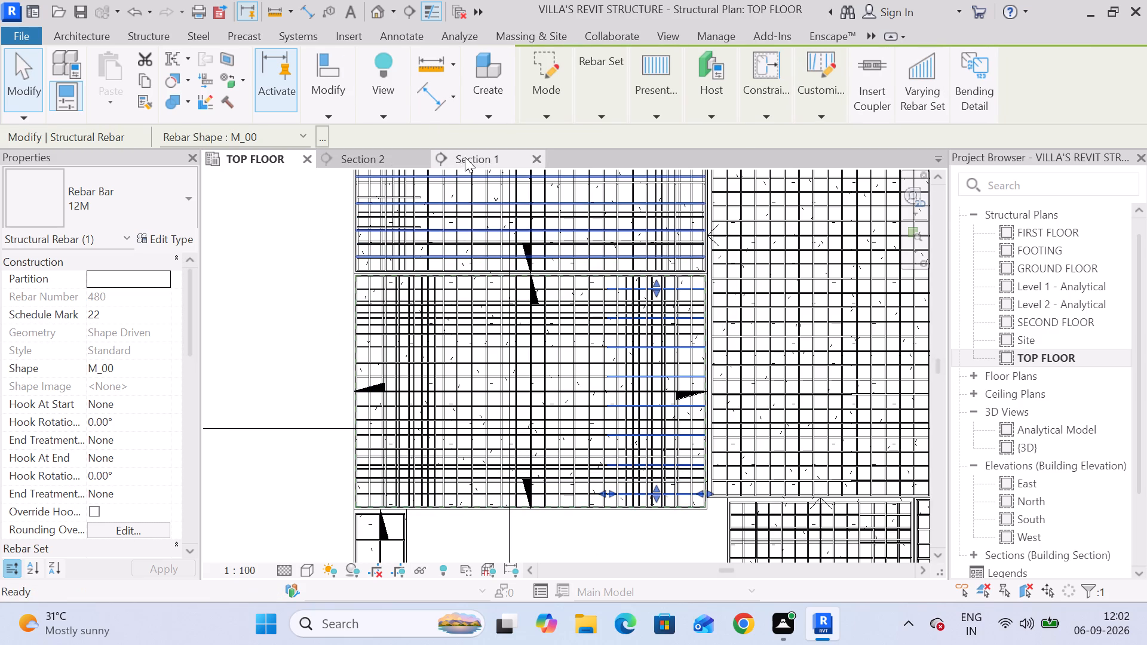
scroll(616, 439, down, 1)
middle_drag(581, 440, 314, 400)
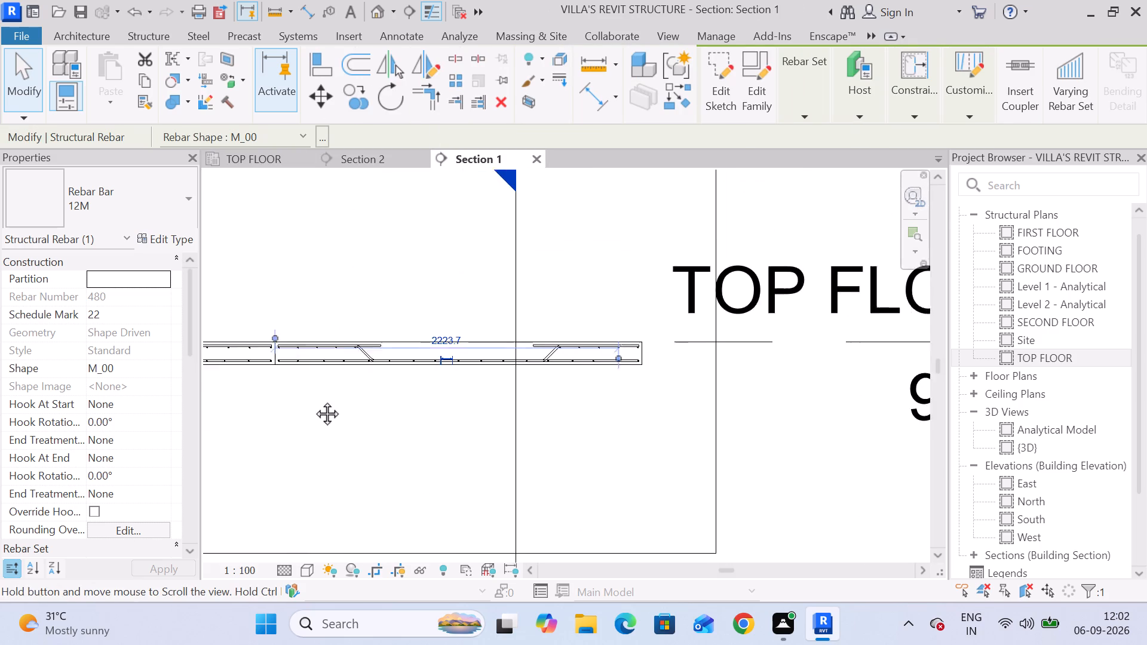
middle_drag(314, 400, 312, 400)
click(447, 397)
click(535, 344)
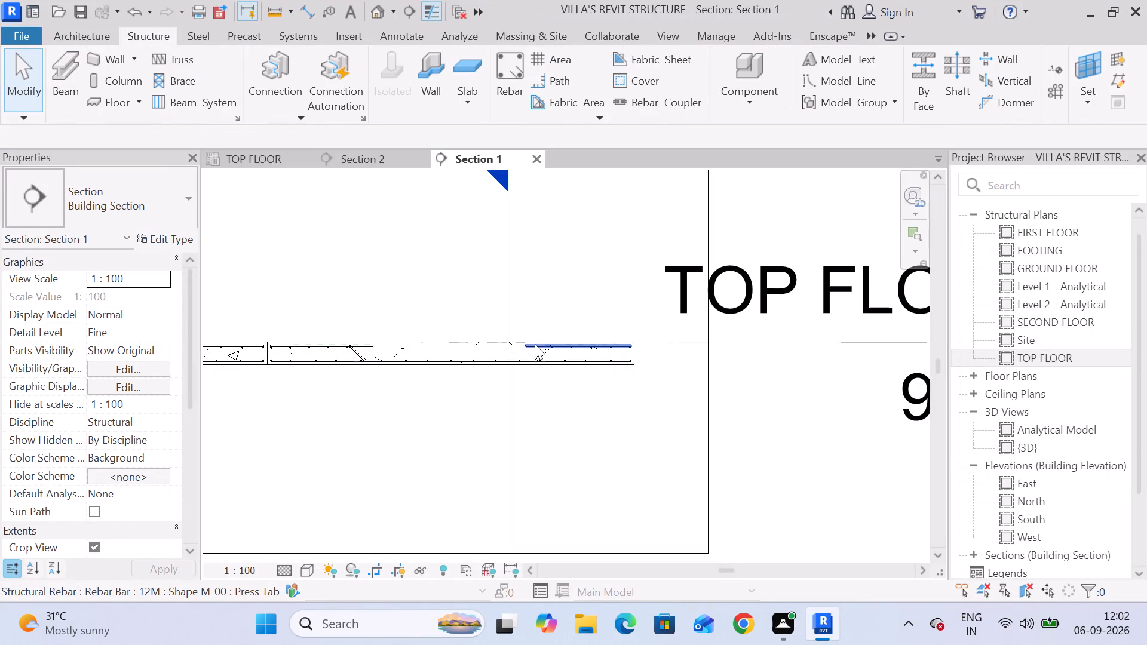
click(367, 344)
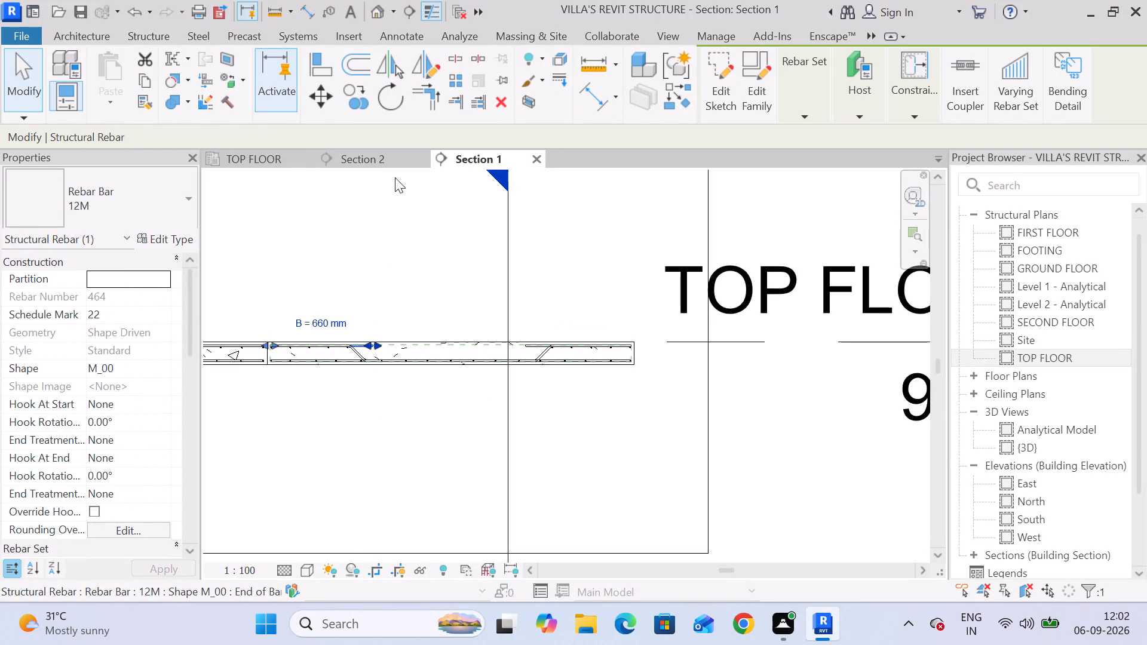
click(230, 158)
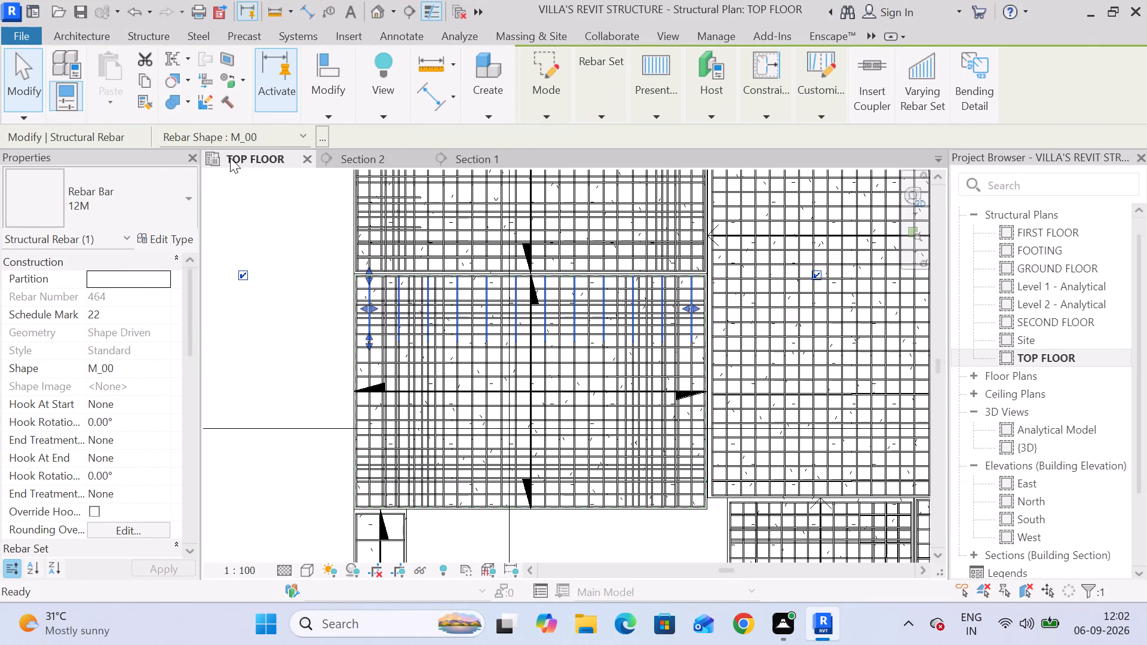
scroll(418, 341, up, 4)
scroll(327, 285, up, 3)
drag(333, 285, 306, 285)
scroll(324, 291, down, 5)
scroll(713, 351, up, 4)
drag(766, 254, 792, 254)
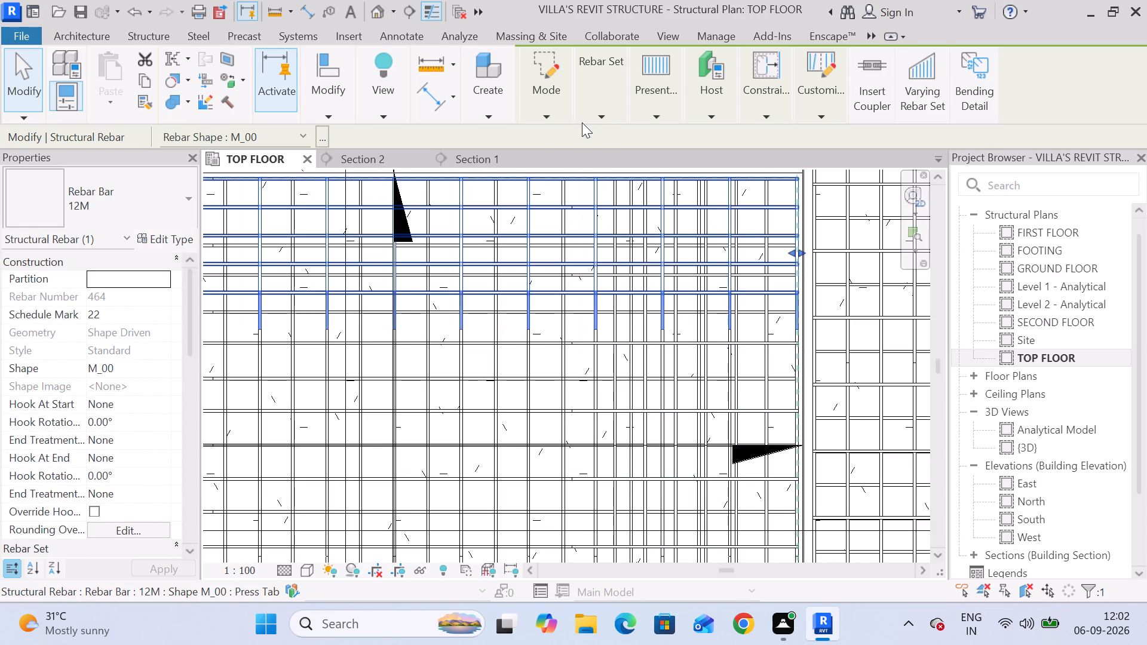
Select the straight top set at the slab's right end in Section 1 and shift both its ends slightly inward in the TOP FLOOR plan.
click(464, 157)
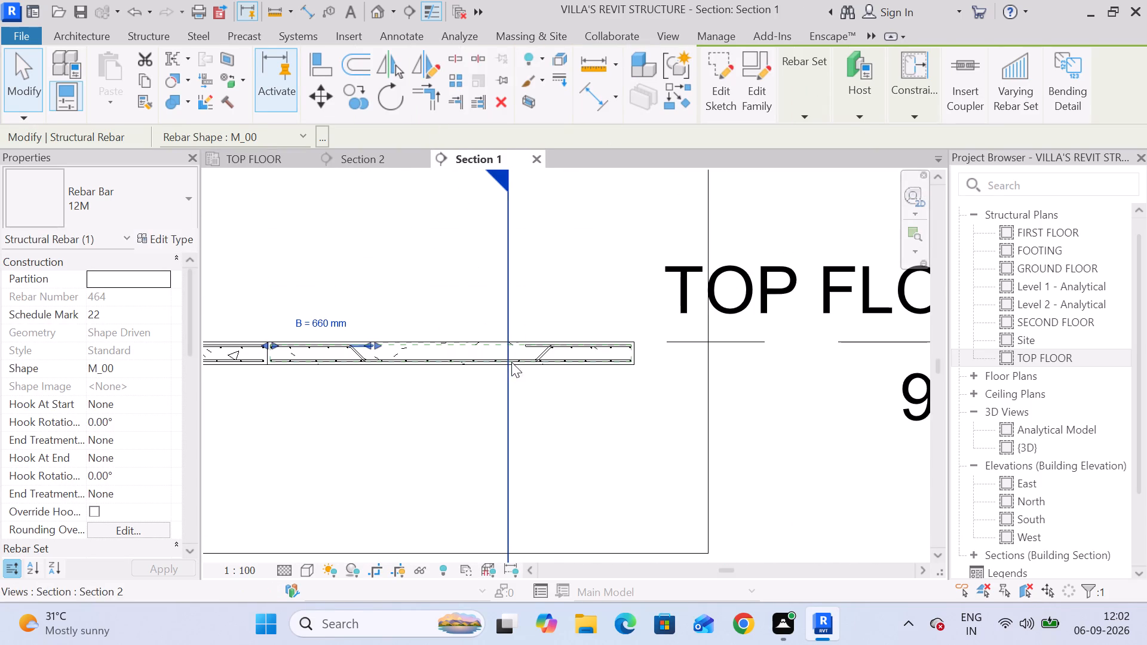
click(530, 345)
click(259, 162)
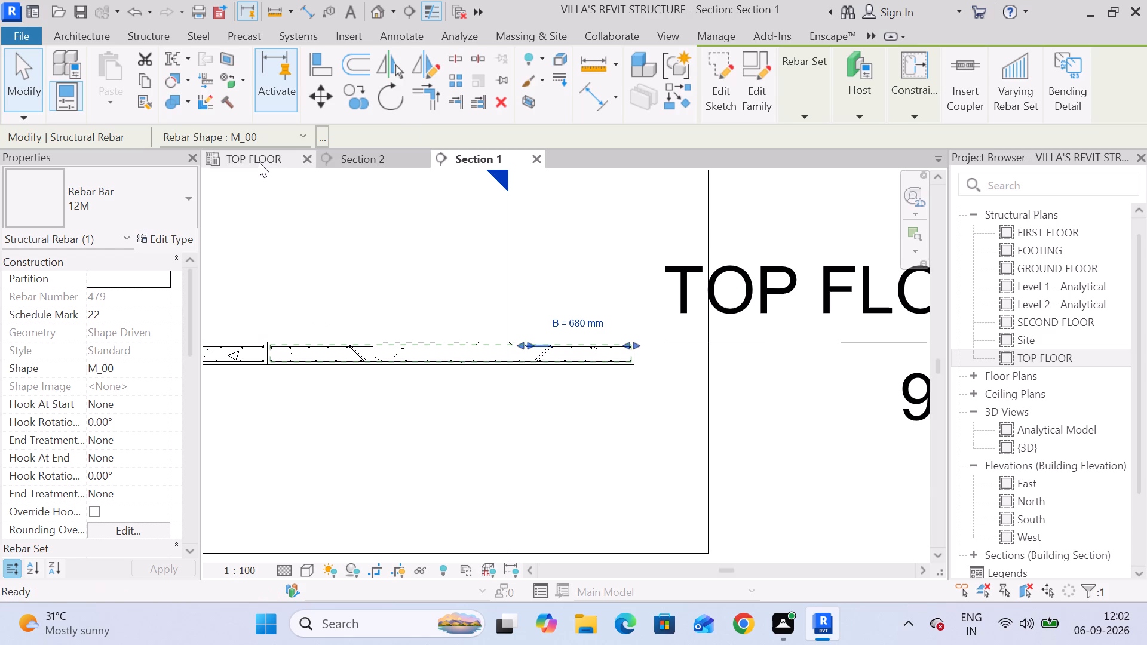
scroll(559, 379, down, 3)
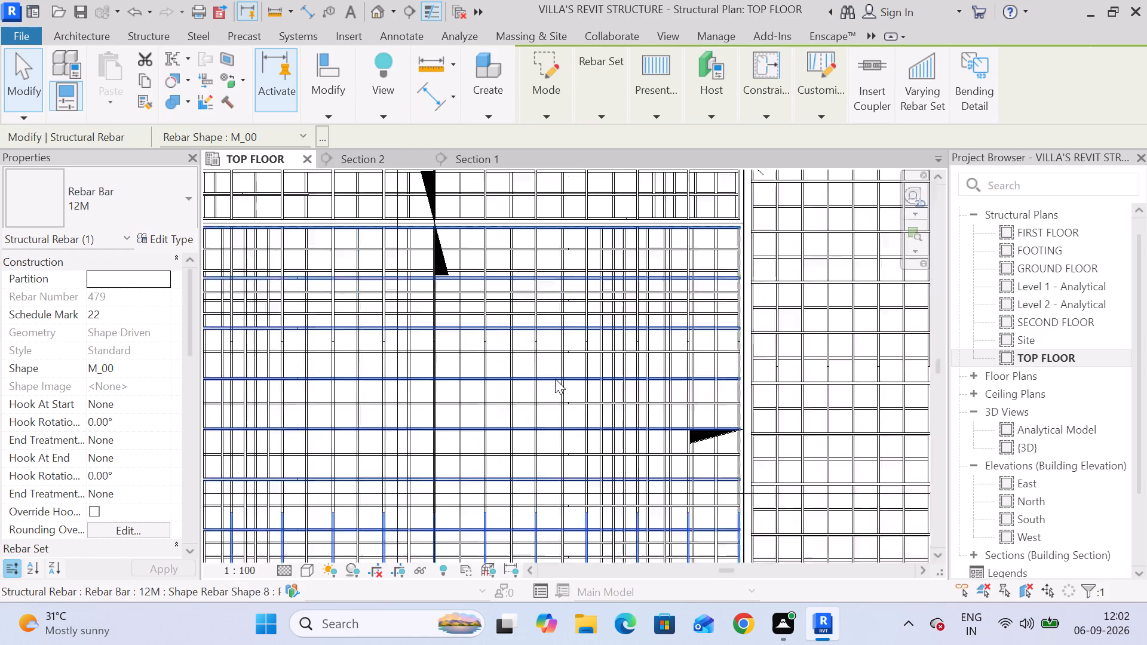
scroll(555, 379, down, 6)
scroll(597, 506, up, 8)
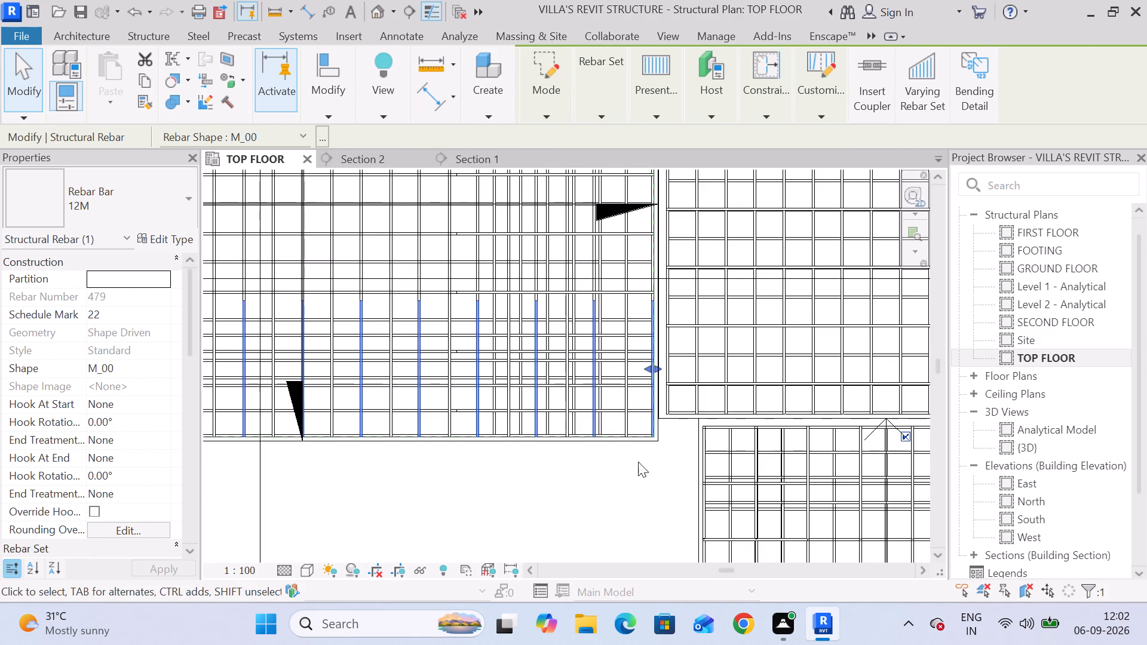
drag(649, 366, 629, 366)
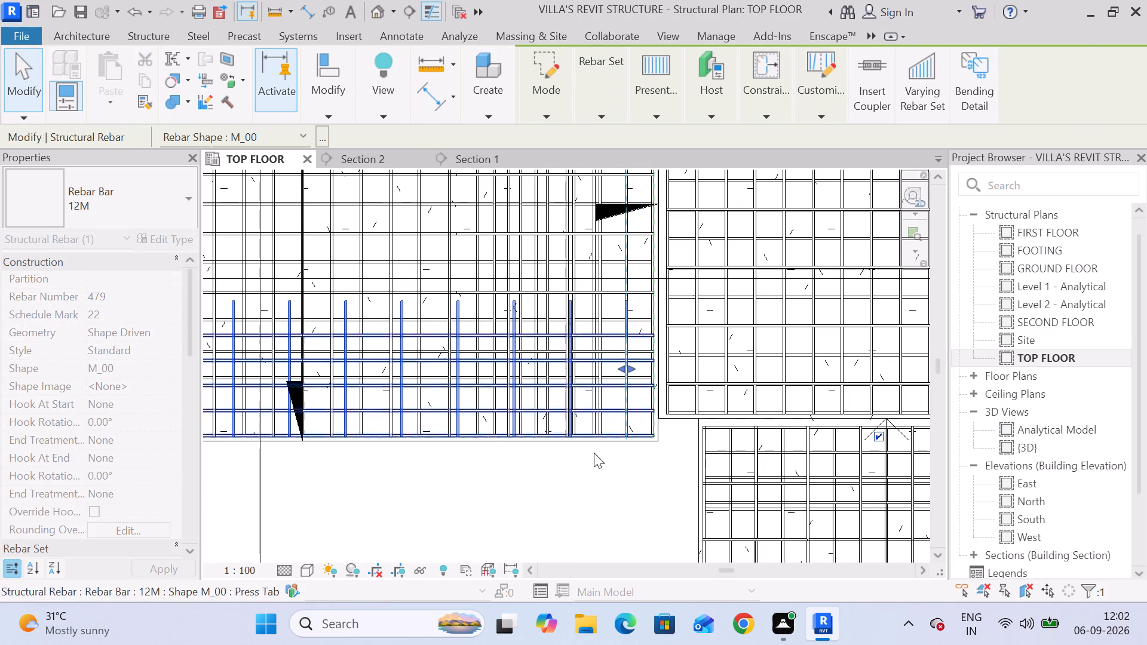
middle_drag(490, 520, 684, 496)
middle_drag(377, 484, 550, 451)
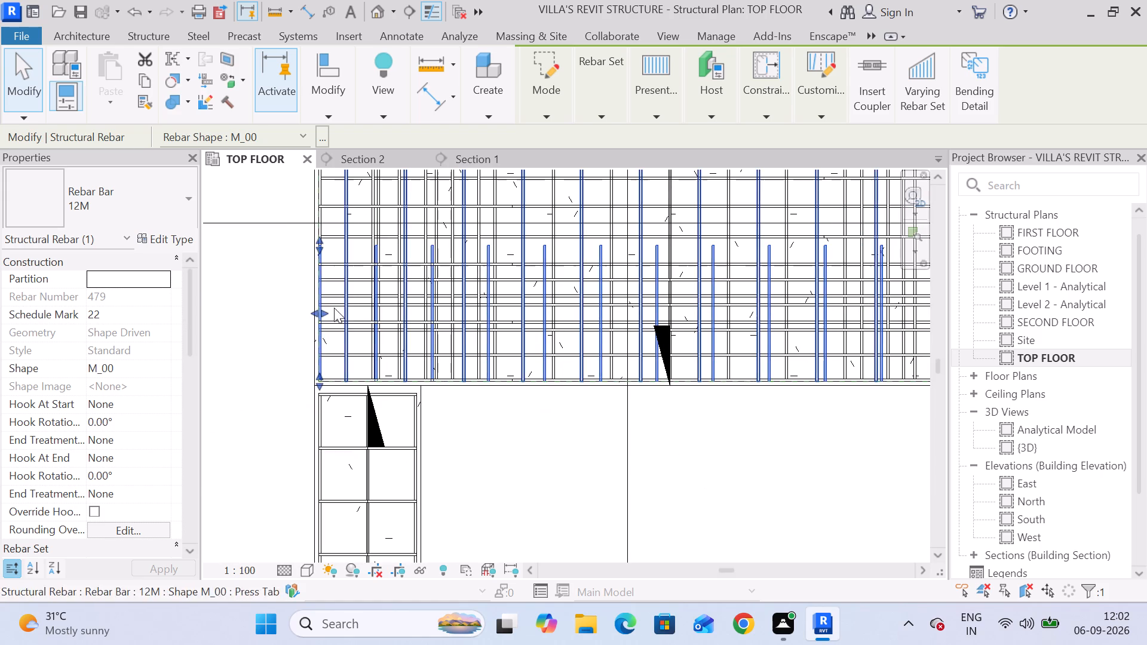
drag(319, 309, 344, 309)
Select the straight distribution set along the slab's left side in plan and check its position in Section 2.
click(517, 471)
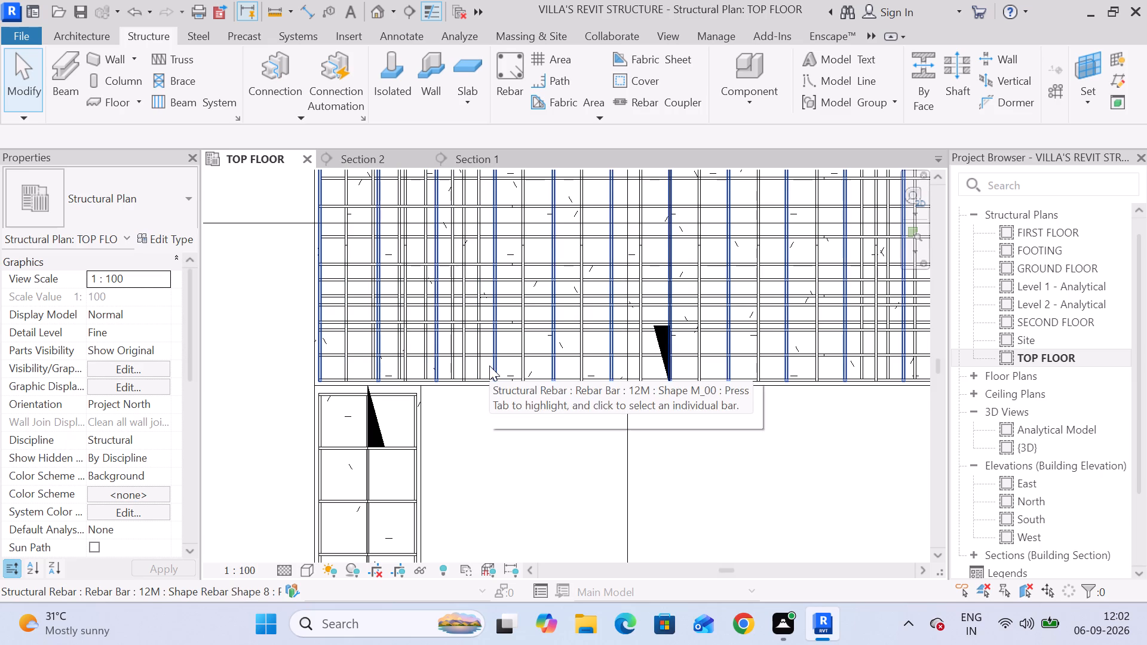
click(482, 365)
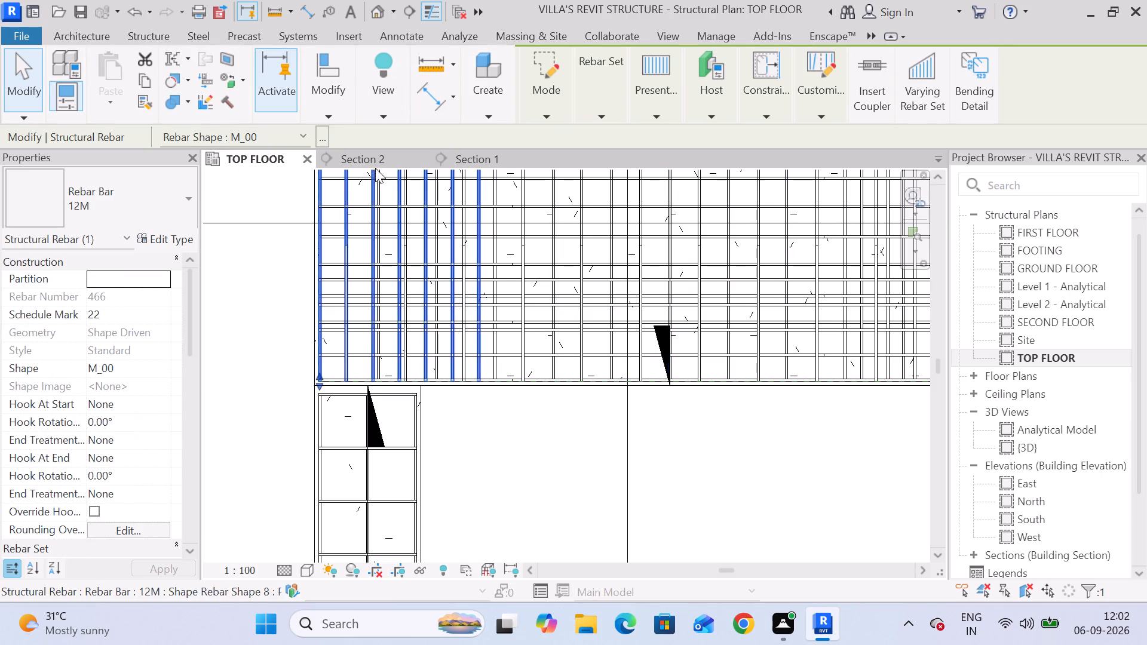
click(373, 165)
scroll(263, 364, up, 5)
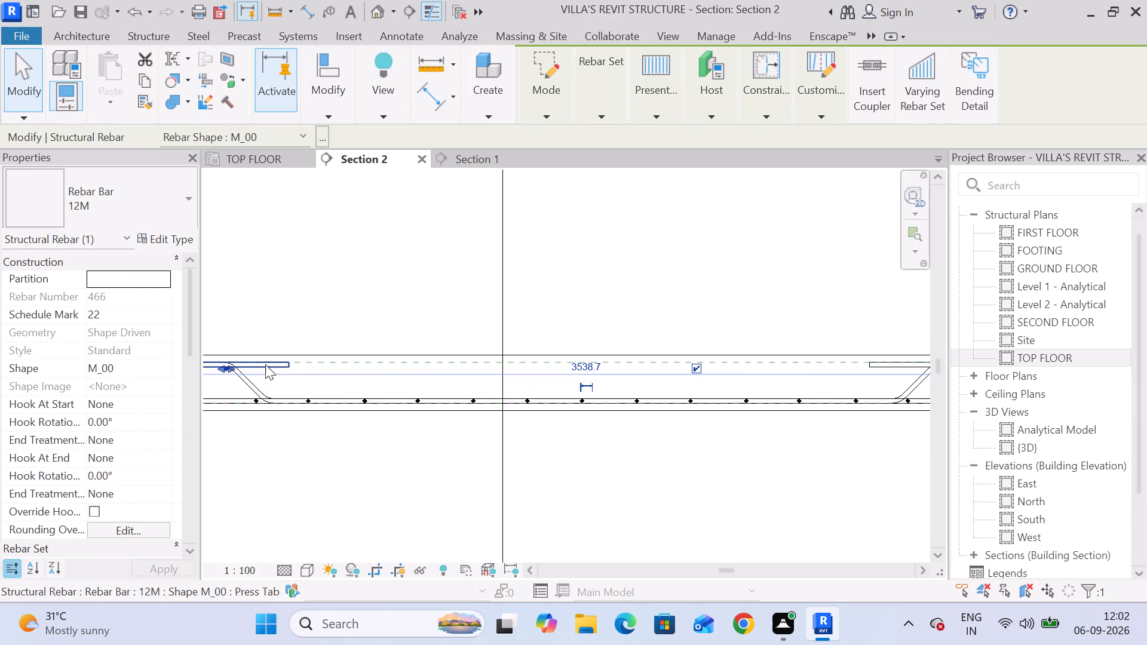
middle_drag(253, 375, 400, 330)
scroll(445, 433, down, 4)
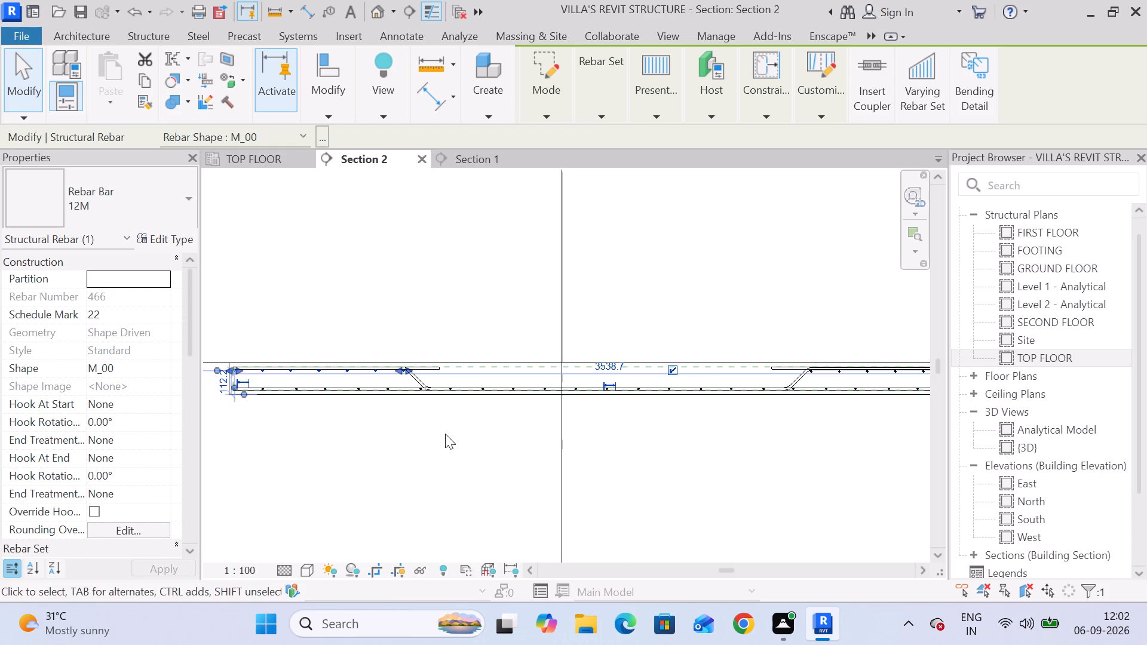
click(430, 422)
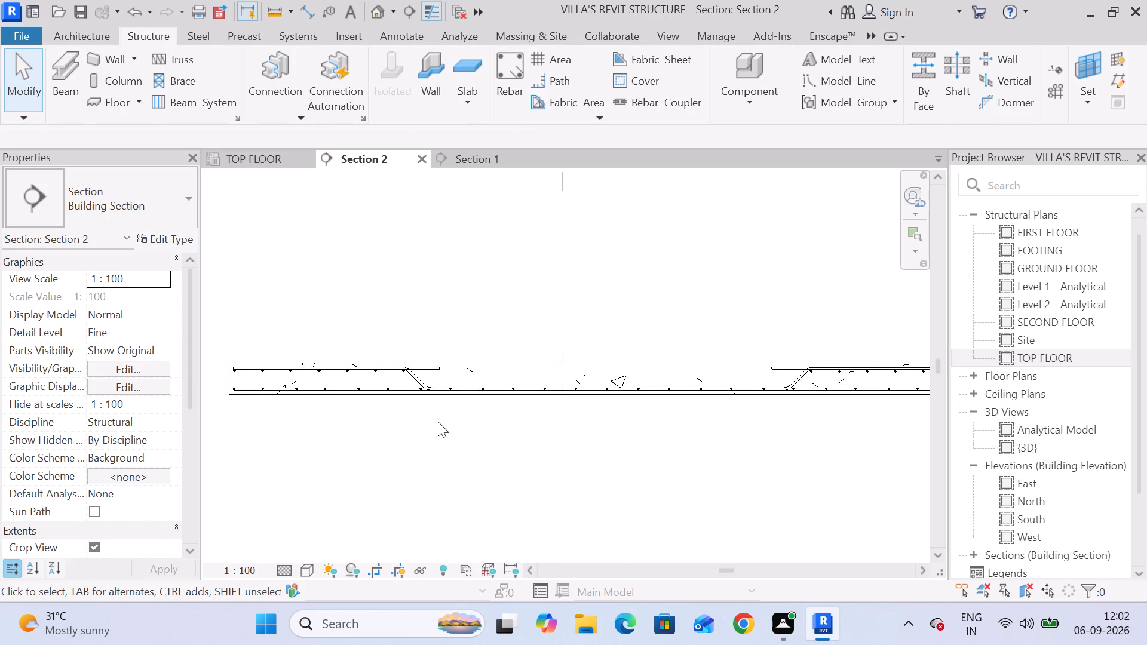
scroll(438, 422, down, 4)
Move the Section 2 line in the TOP FLOOR plan up so that it cuts through the upper-left slab.
click(245, 155)
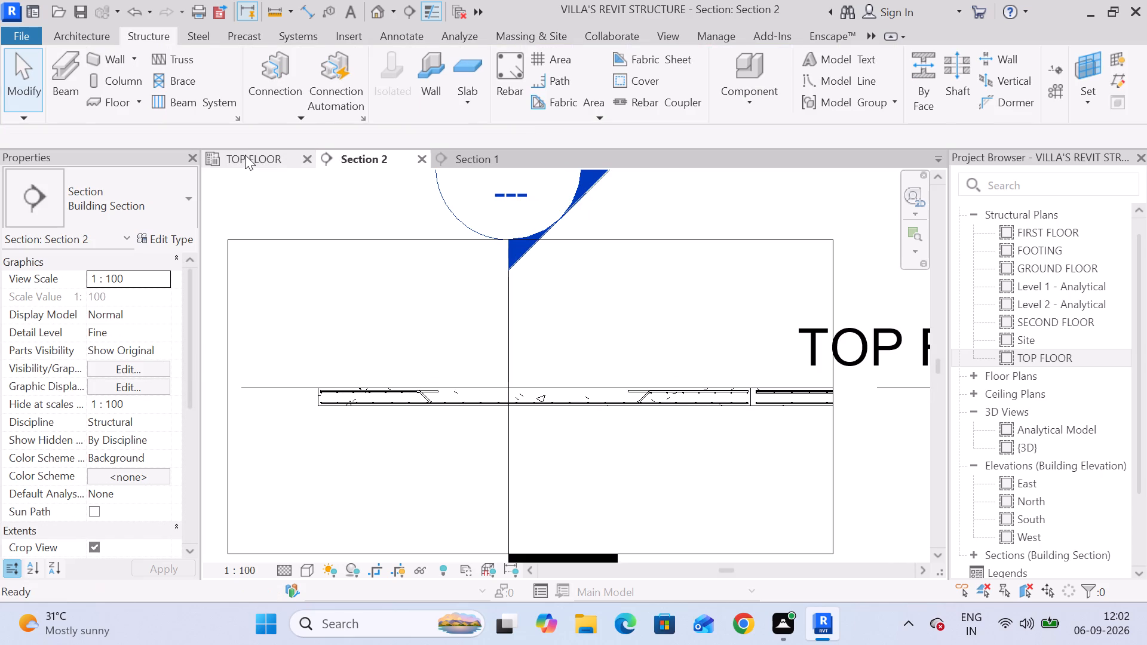
scroll(392, 281, down, 6)
middle_drag(599, 352, 643, 521)
middle_click(645, 524)
scroll(643, 493, down, 5)
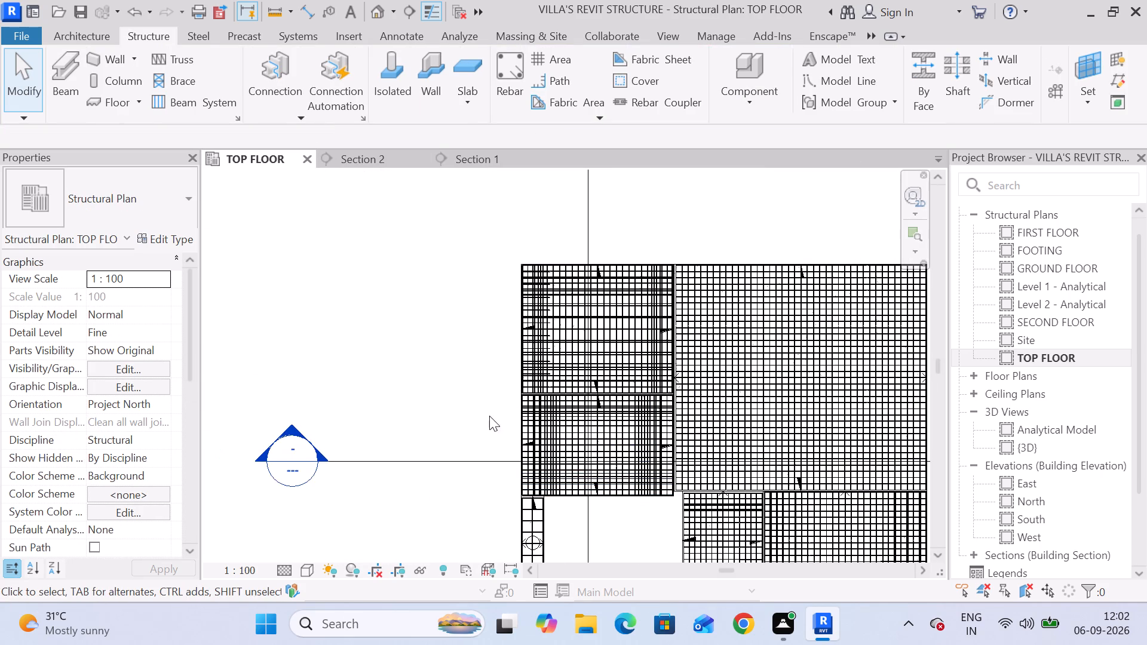
click(455, 462)
drag(464, 466, 462, 368)
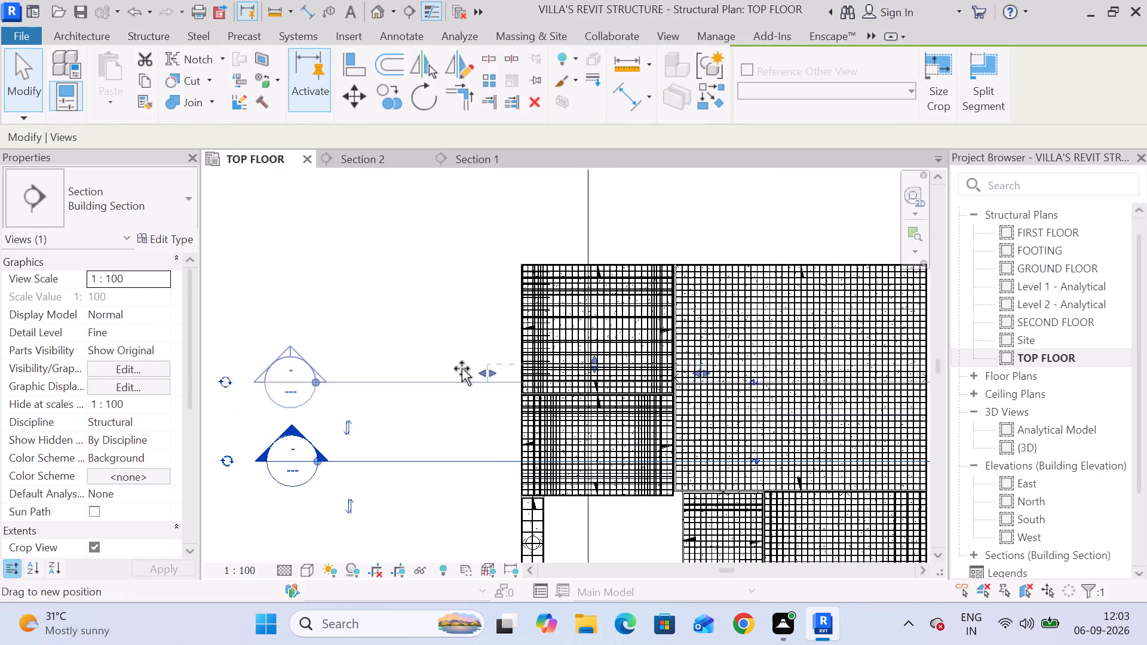
drag(462, 368, 461, 336)
Shorten the lower end of Section 1's crop extent in plan to just below the upper-left slab's lower edge.
click(587, 541)
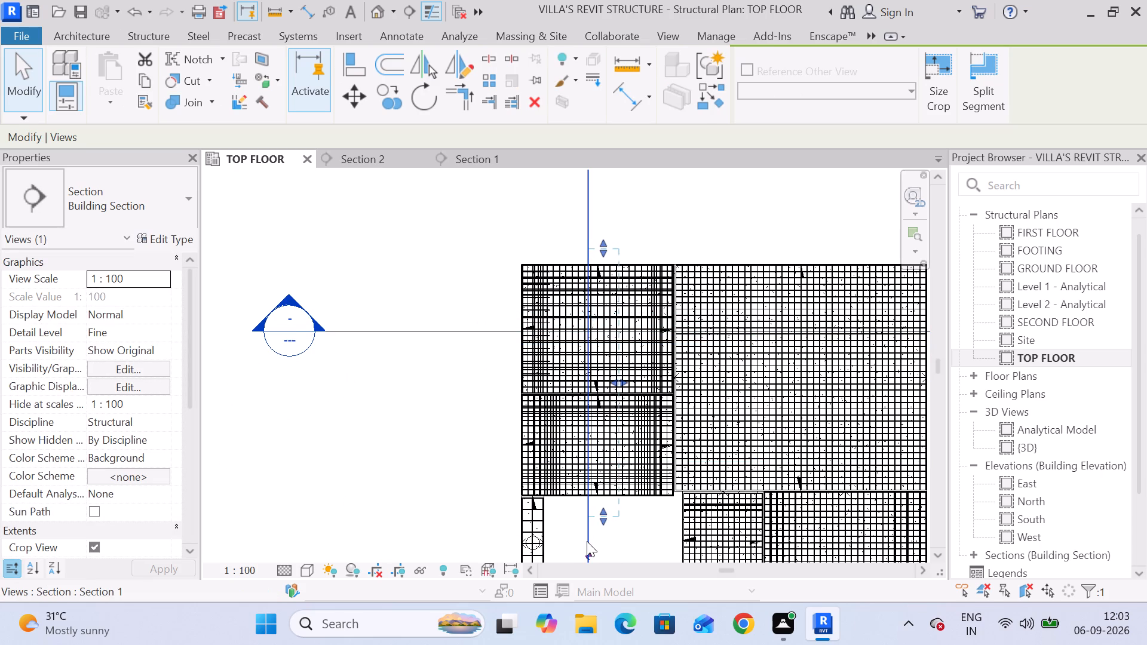
drag(603, 514, 599, 410)
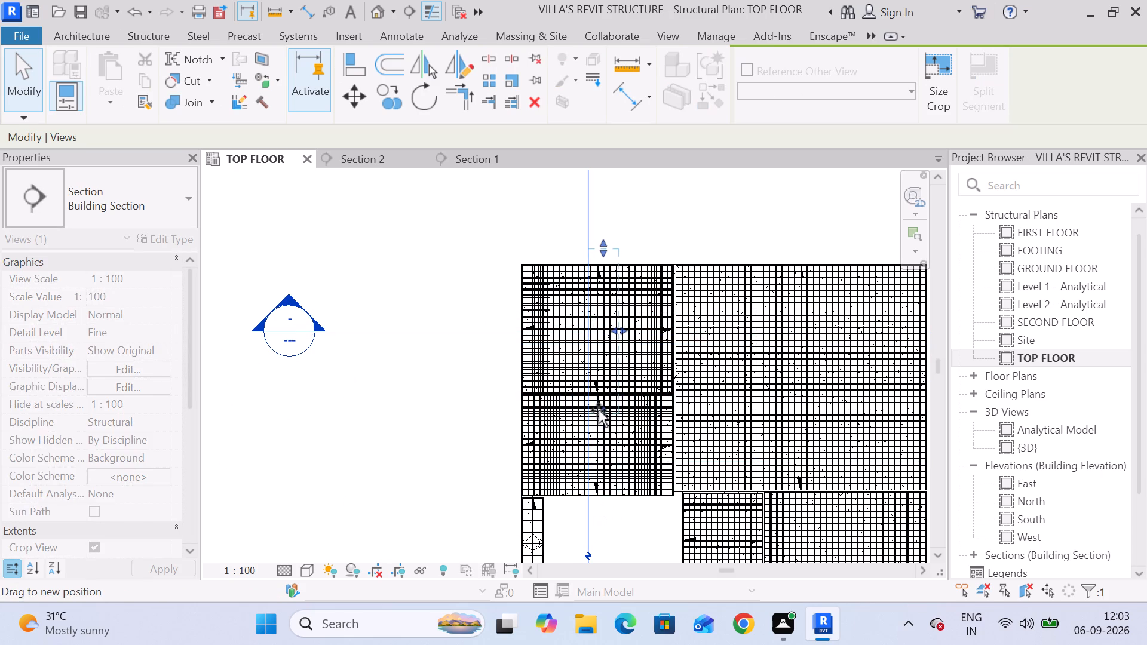
drag(599, 410, 601, 410)
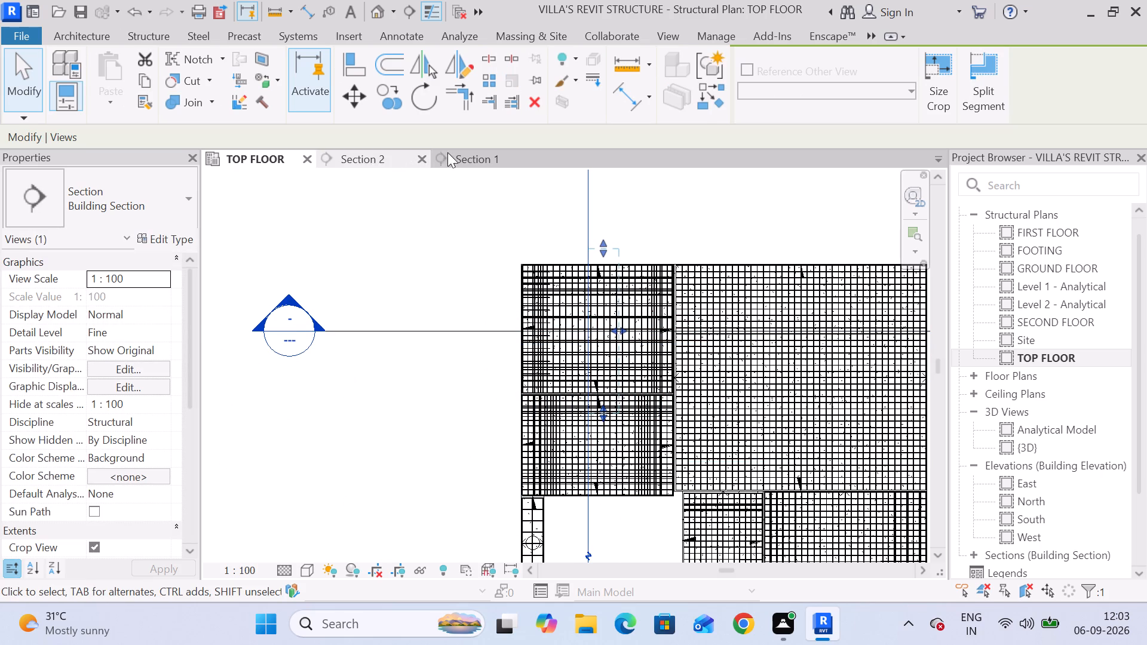
Select the cranked set with its bend on the slab's left side in Section 1 and extend its right end in plan to the slab's right edge.
click(469, 152)
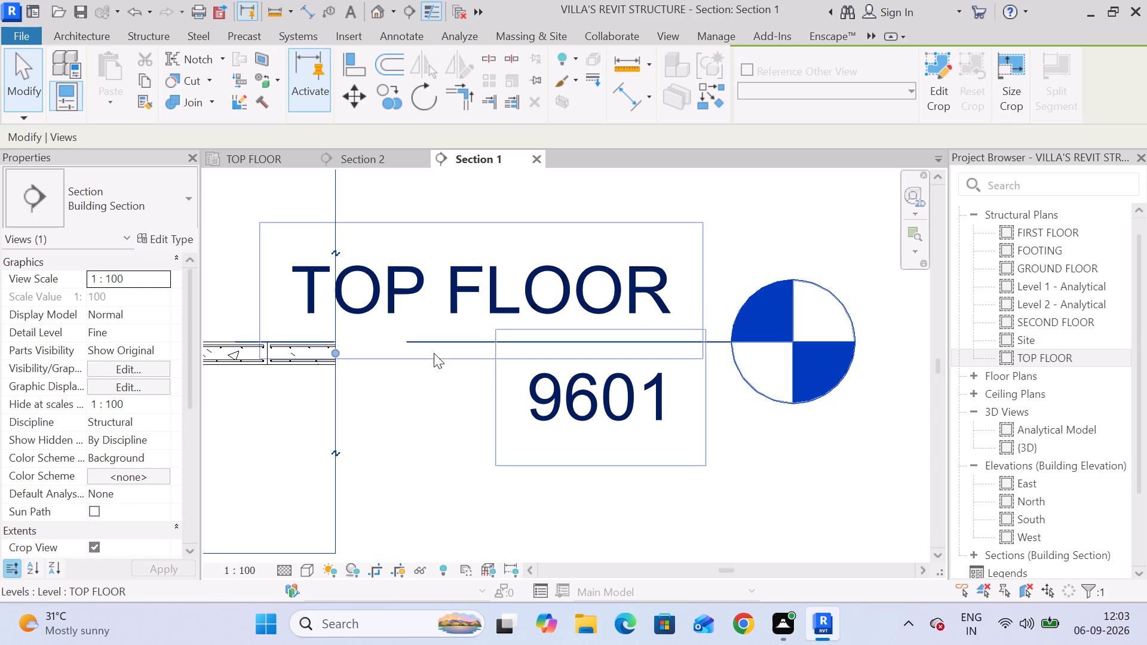
scroll(413, 373, down, 5)
middle_drag(409, 374, 652, 368)
scroll(483, 360, up, 5)
middle_drag(523, 380, 527, 380)
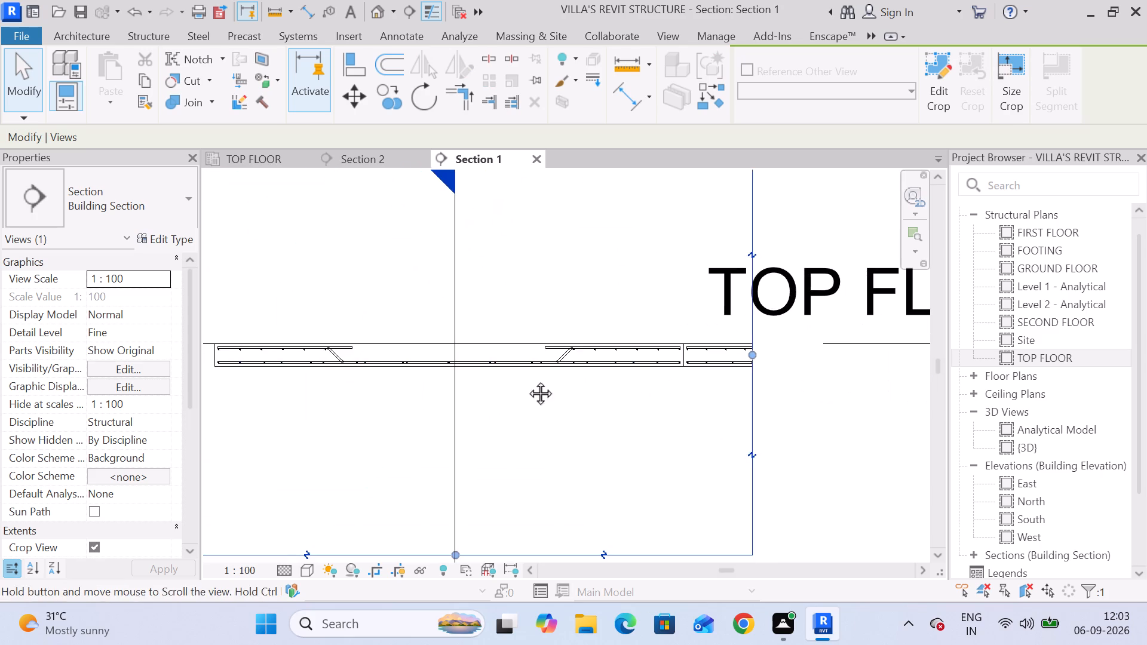
middle_drag(527, 380, 593, 367)
scroll(345, 346, up, 4)
scroll(486, 336, up, 2)
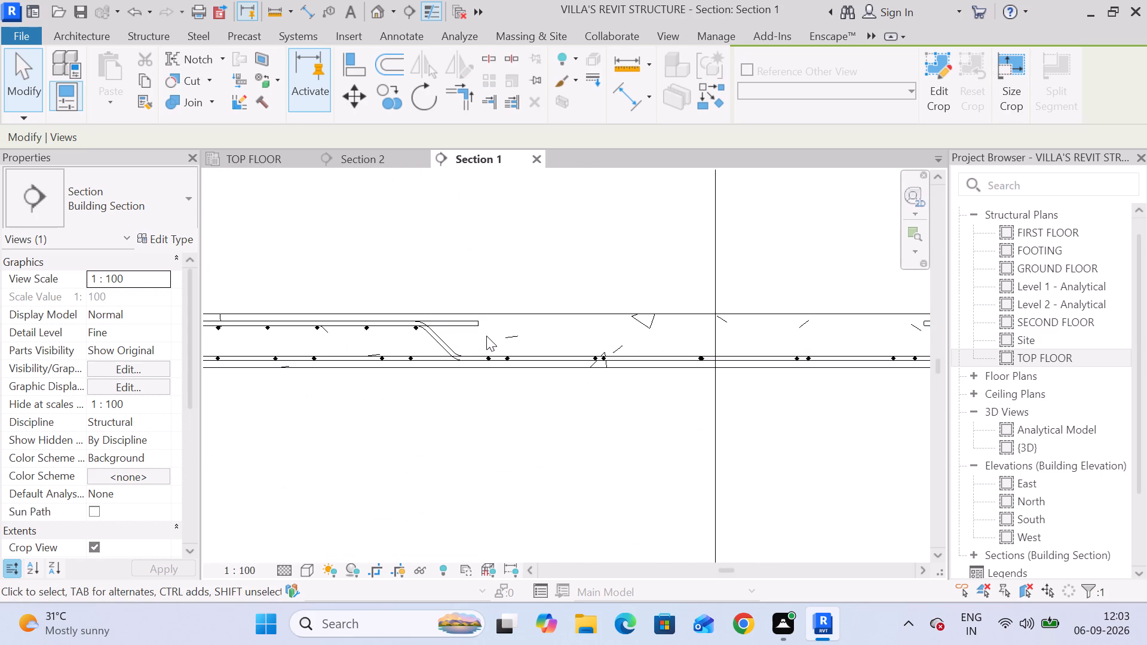
middle_drag(490, 336, 631, 305)
scroll(631, 305, up, 1)
click(573, 309)
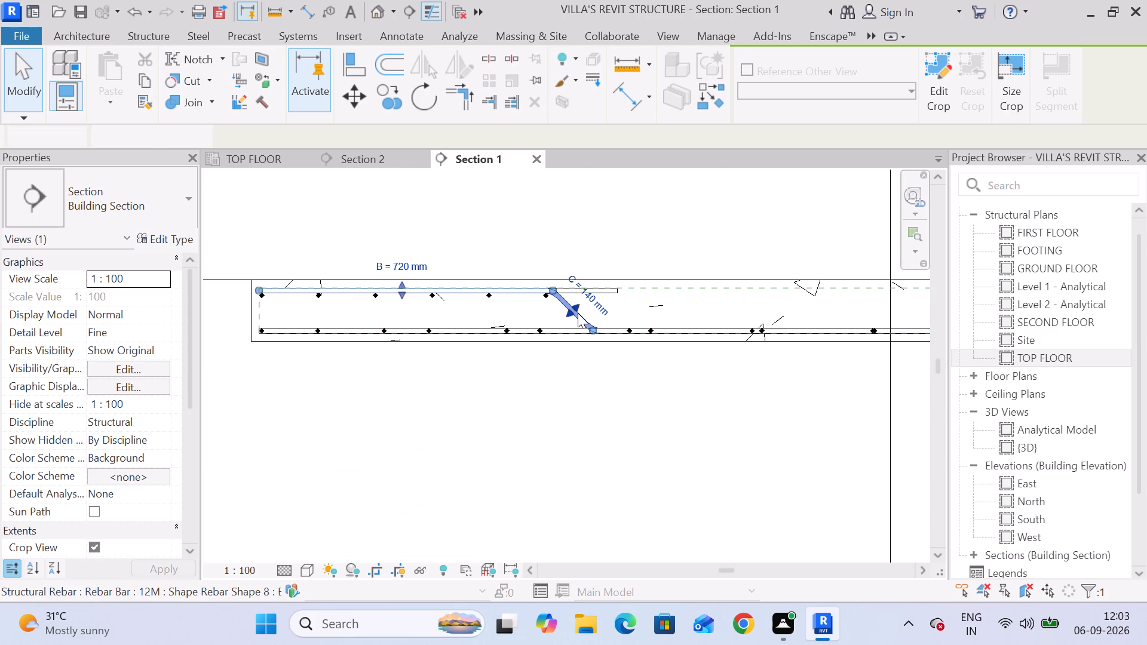
scroll(578, 313, down, 4)
middle_drag(720, 402, 615, 379)
scroll(648, 379, down, 3)
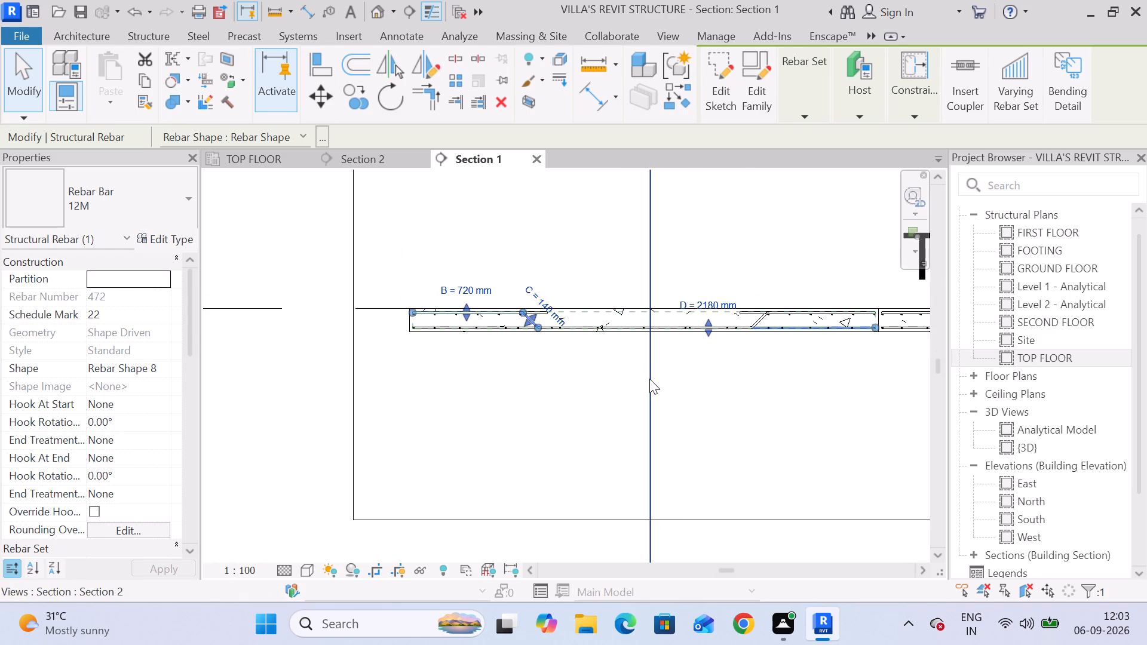
click(257, 163)
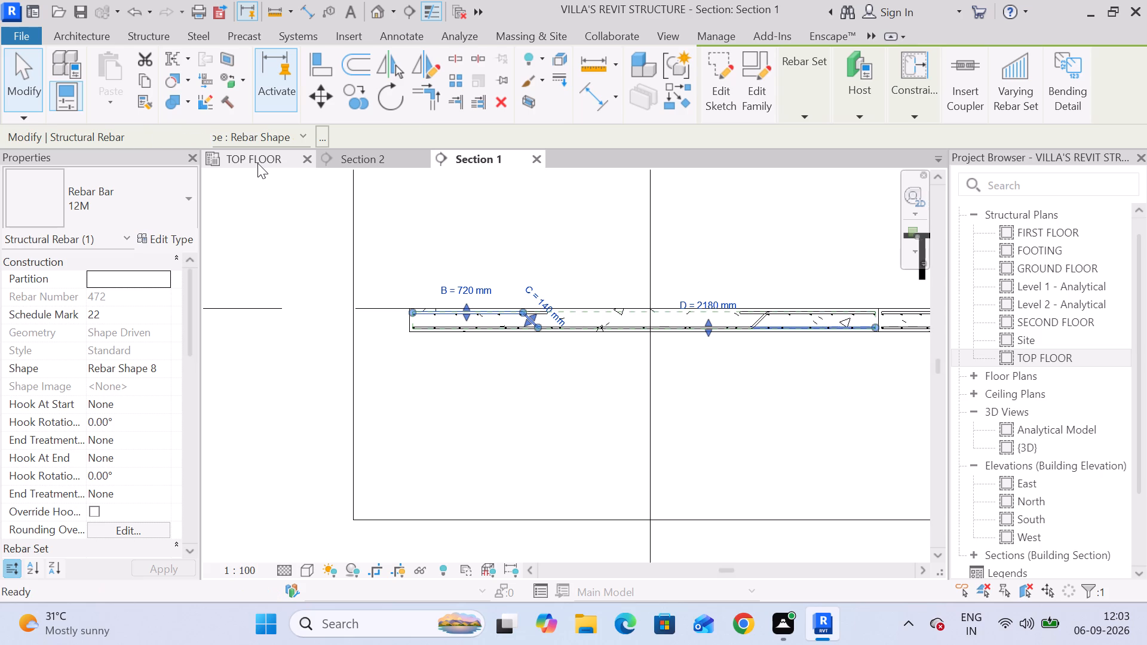
scroll(672, 277, up, 10)
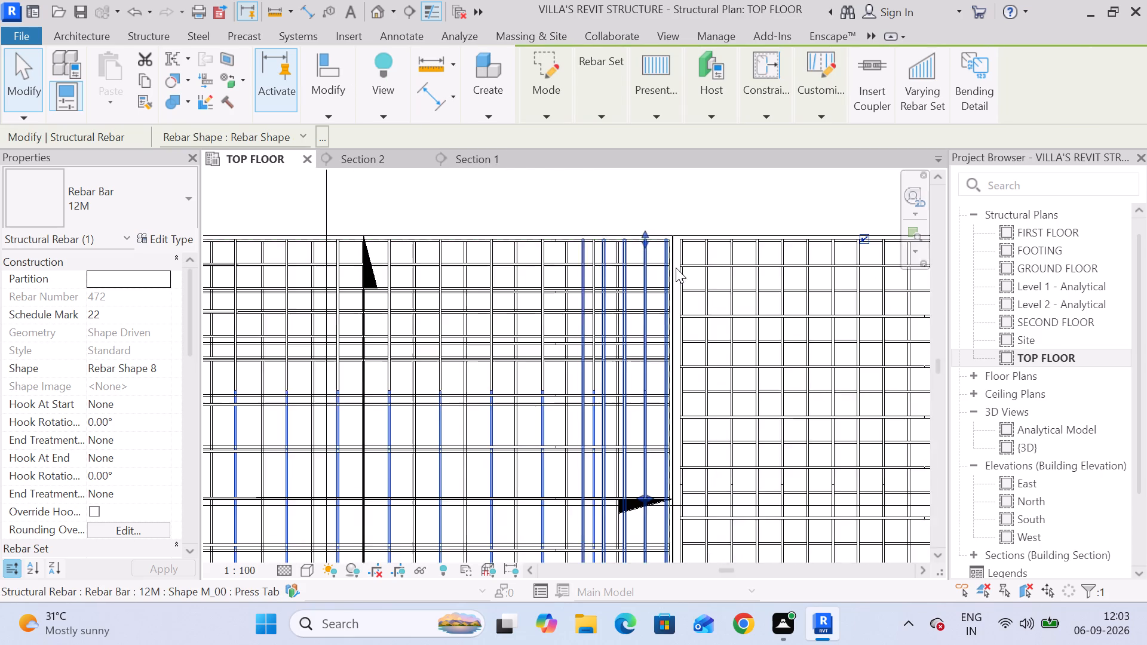
scroll(676, 268, down, 5)
scroll(674, 463, up, 6)
scroll(668, 460, down, 5)
middle_drag(664, 441, 664, 352)
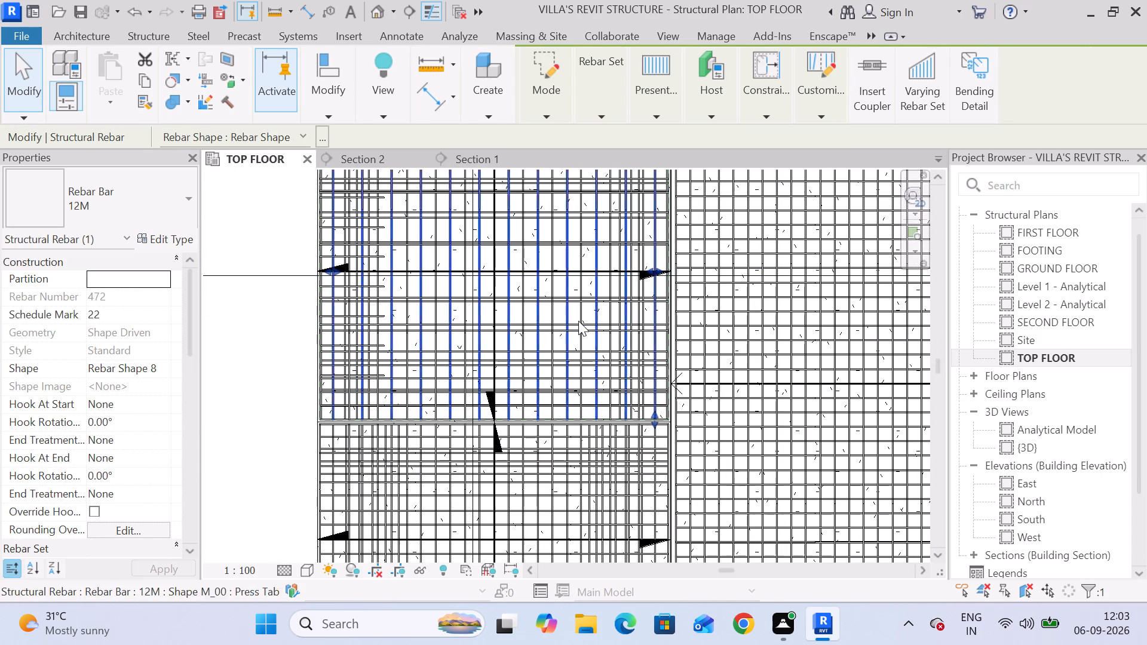
scroll(679, 277, up, 5)
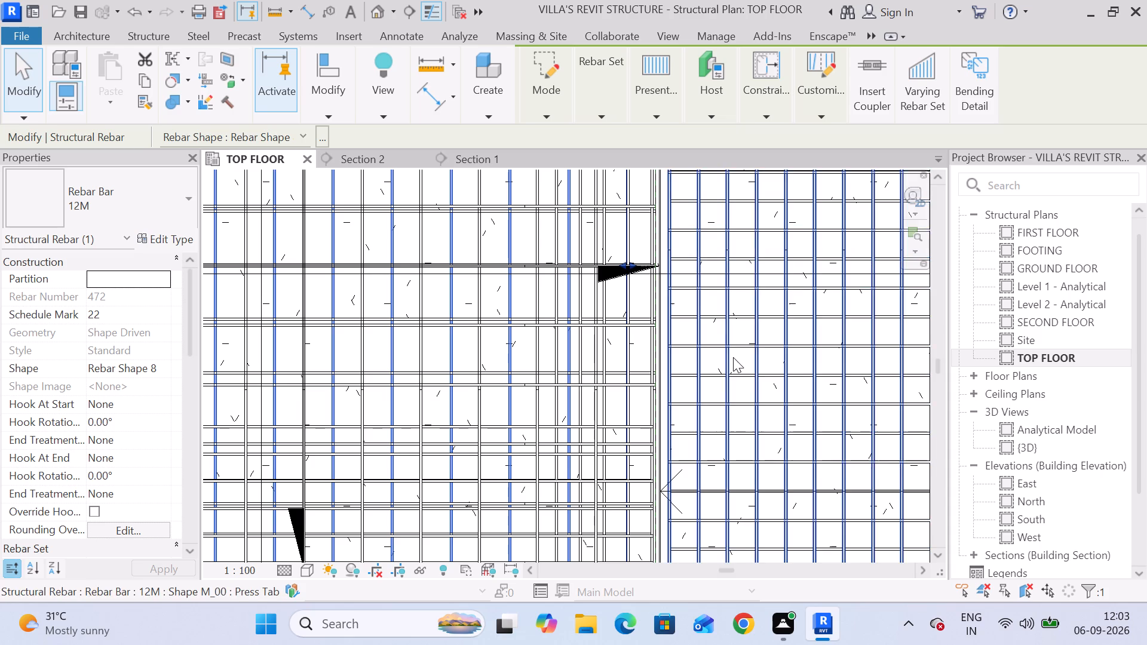
drag(627, 265, 642, 265)
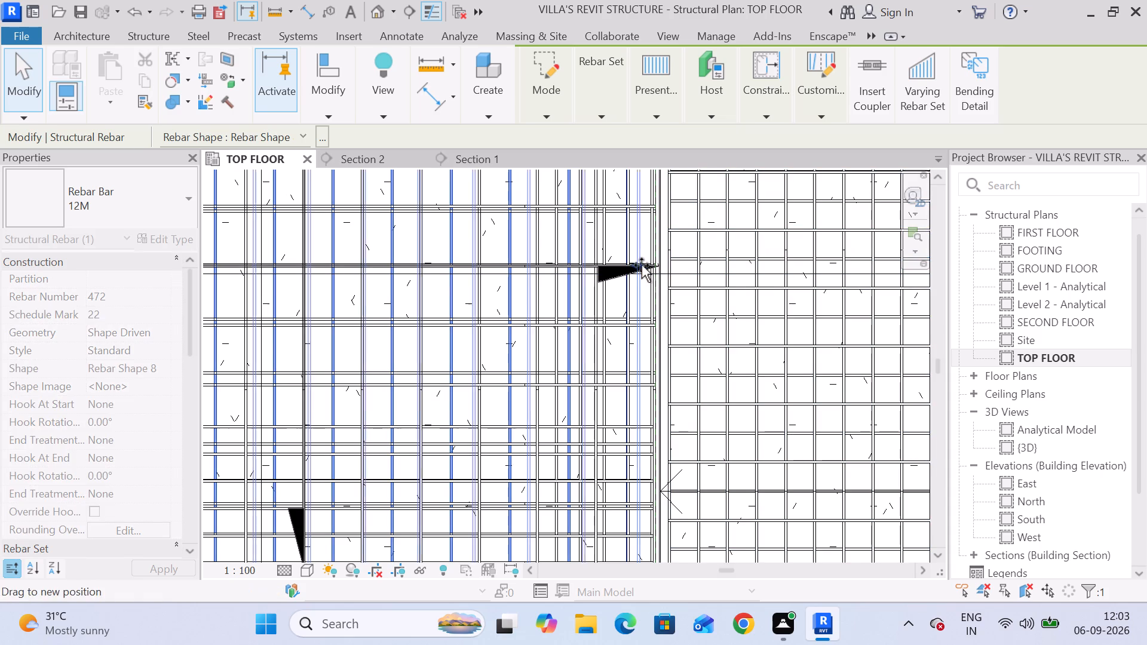
drag(642, 265, 649, 265)
scroll(649, 265, down, 6)
Extend the same cranked set's left end in plan to the upper-left slab's left edge.
scroll(326, 291, up, 5)
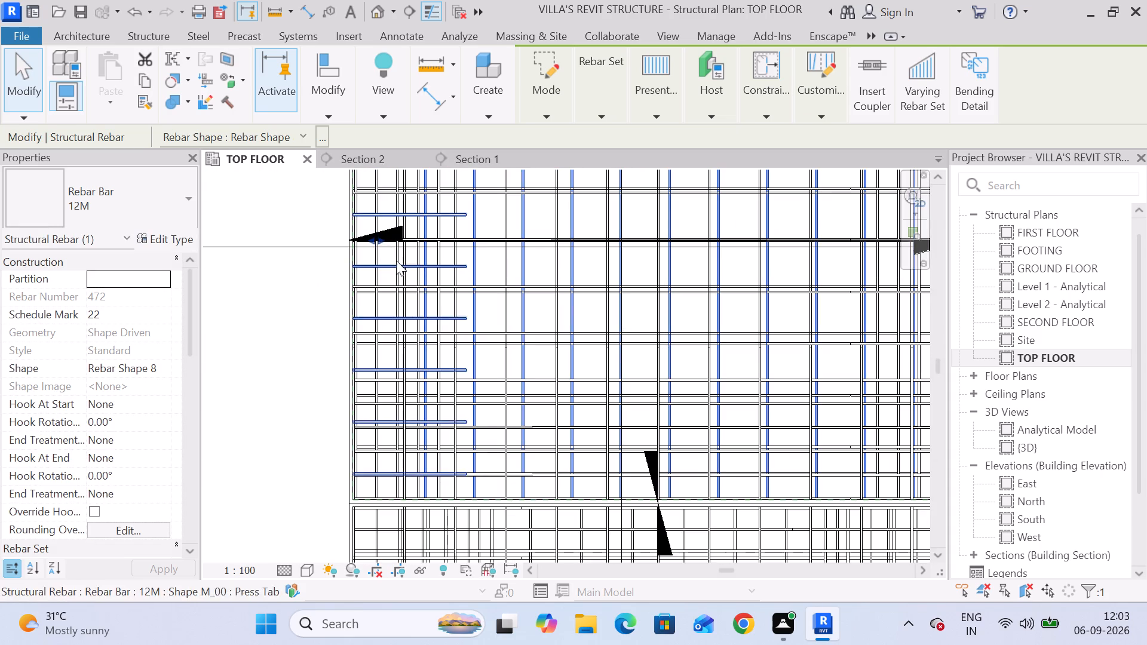
drag(370, 242, 361, 244)
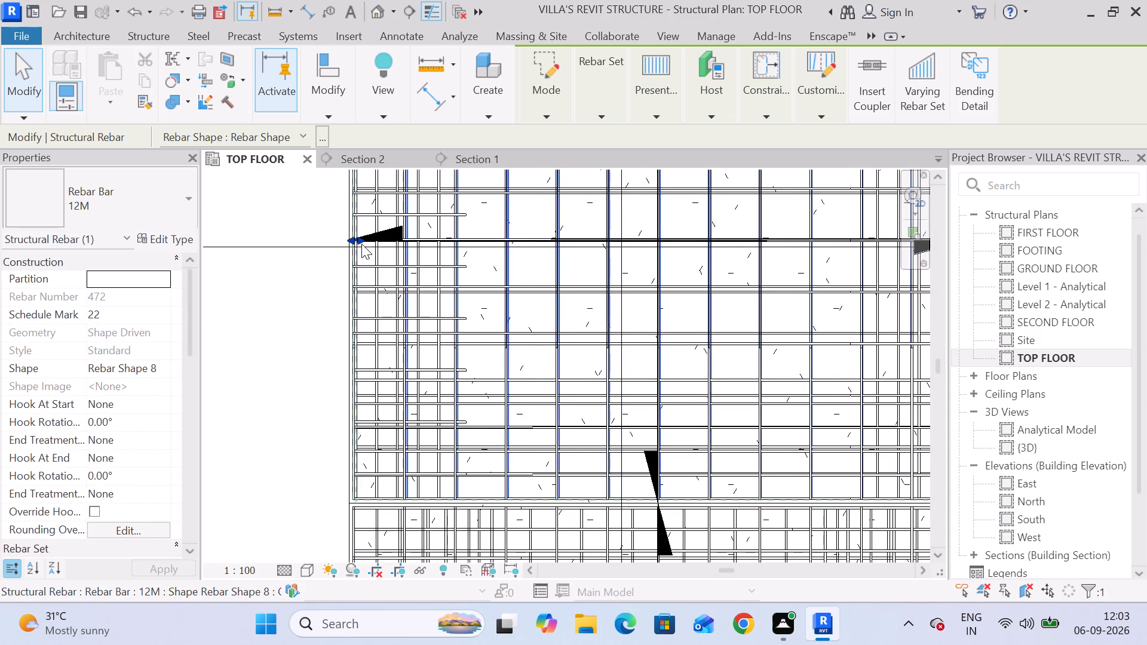
scroll(361, 244, up, 6)
scroll(378, 251, down, 4)
scroll(358, 236, up, 6)
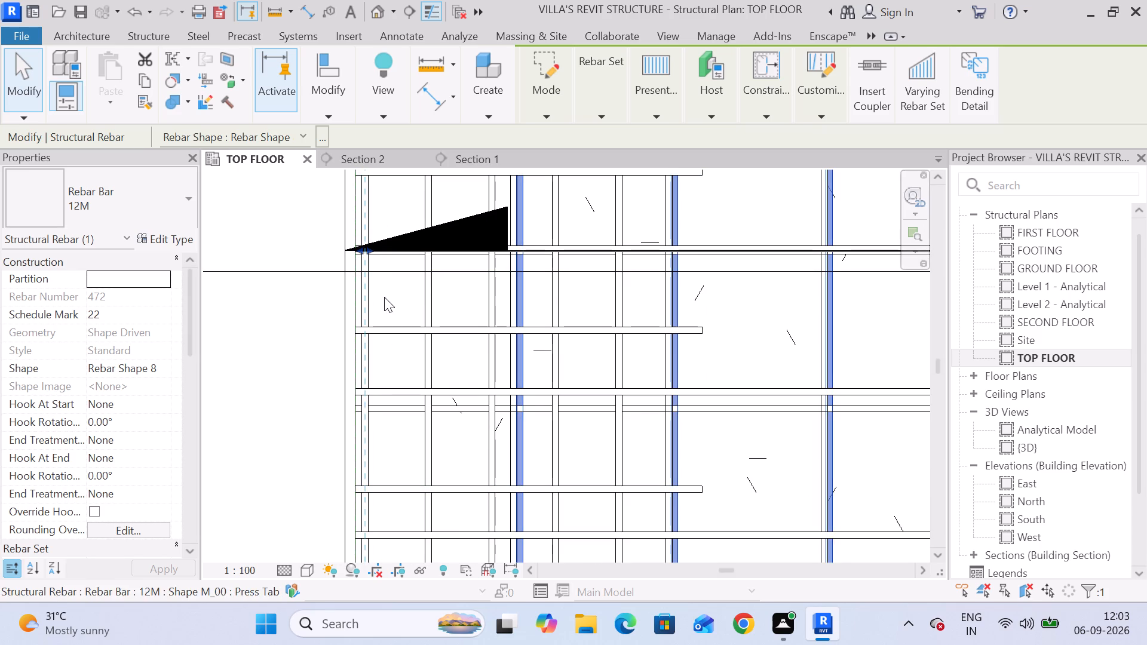
Select the cranked set with its bend on the slab's right side in Section 1 and shift its left end slightly inward in plan.
click(370, 156)
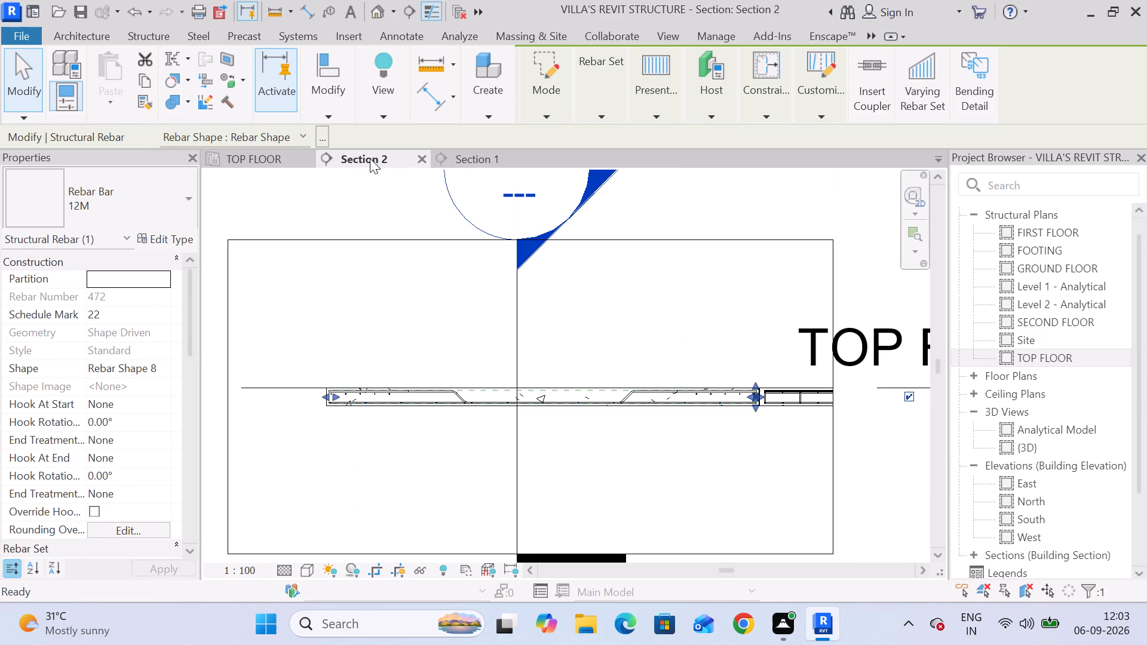
click(450, 156)
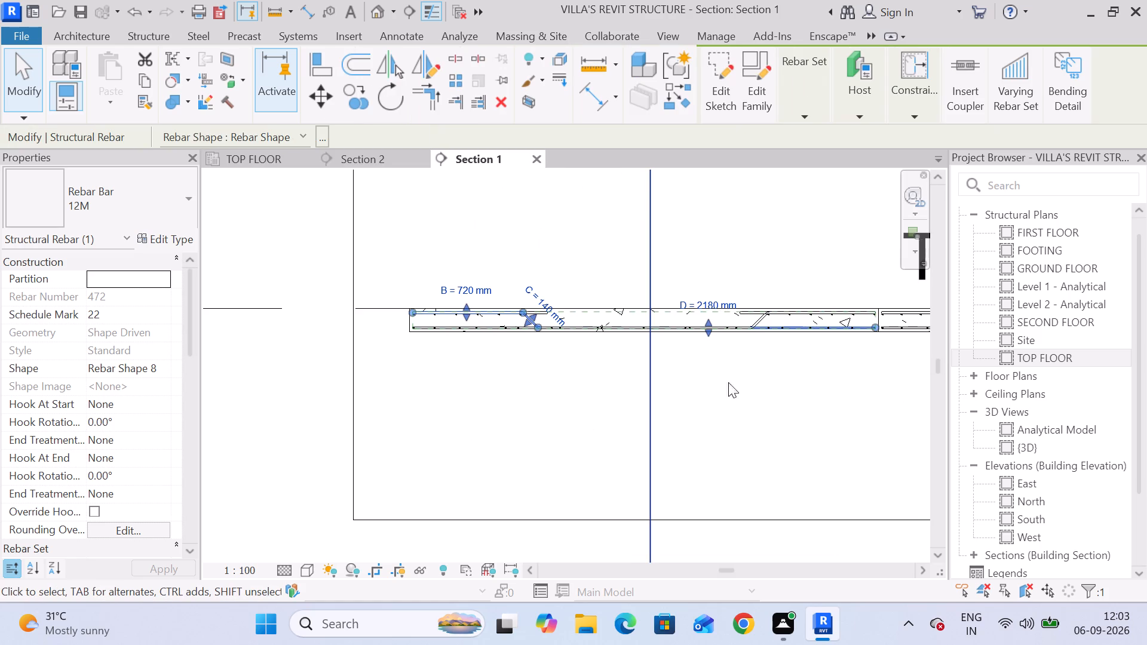
click(821, 370)
click(766, 318)
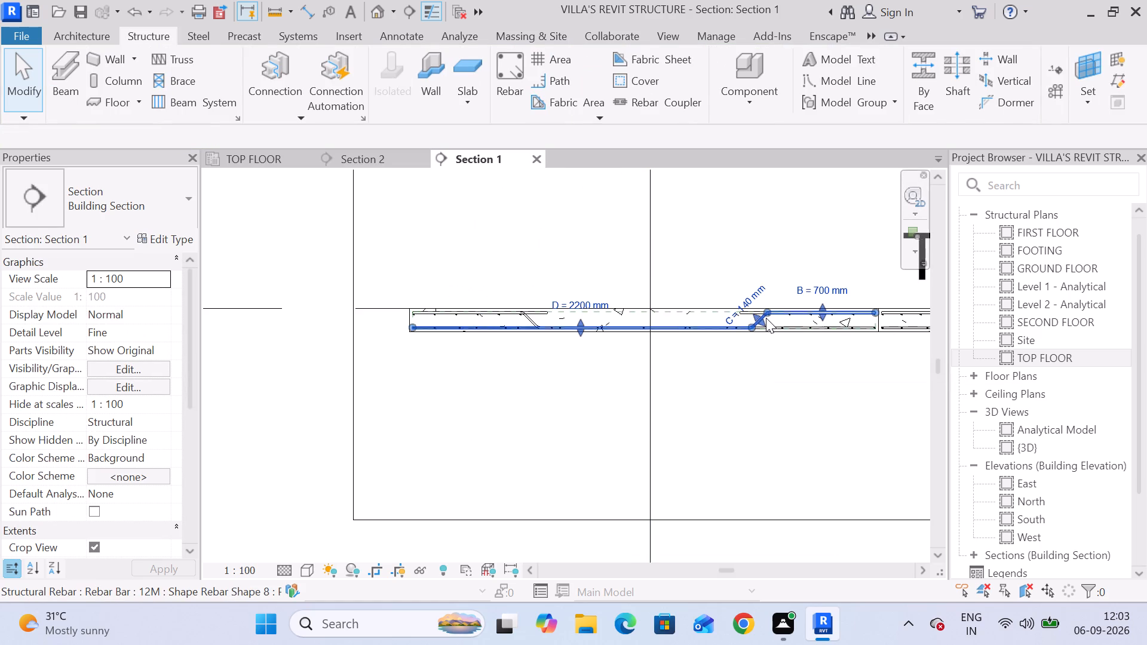
click(243, 158)
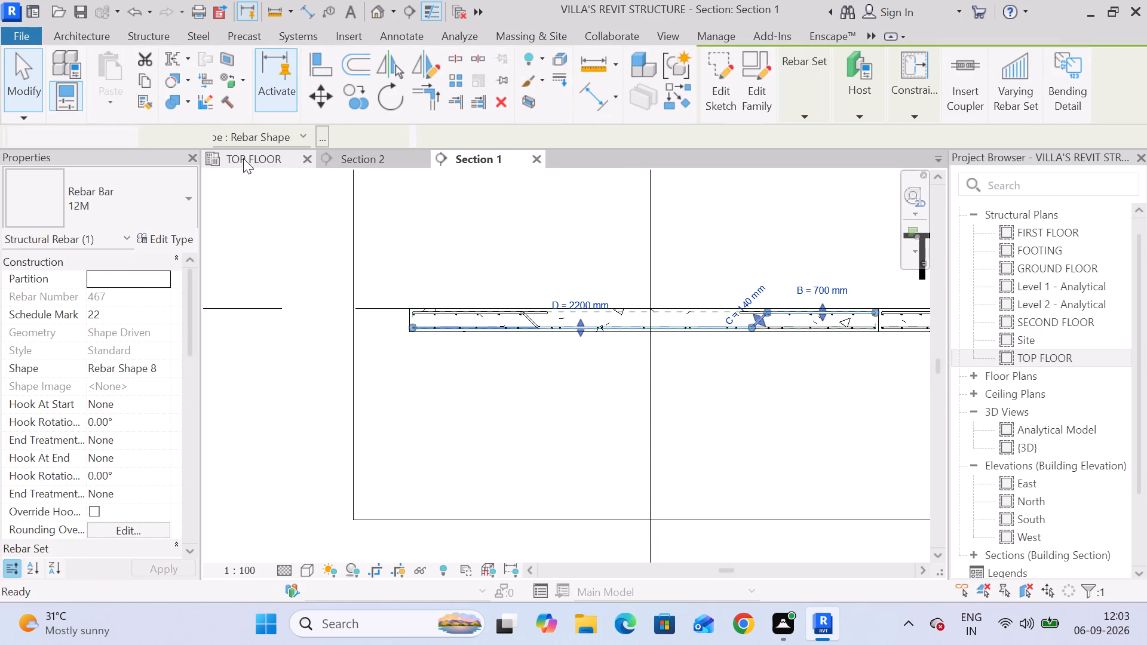
scroll(401, 394, down, 11)
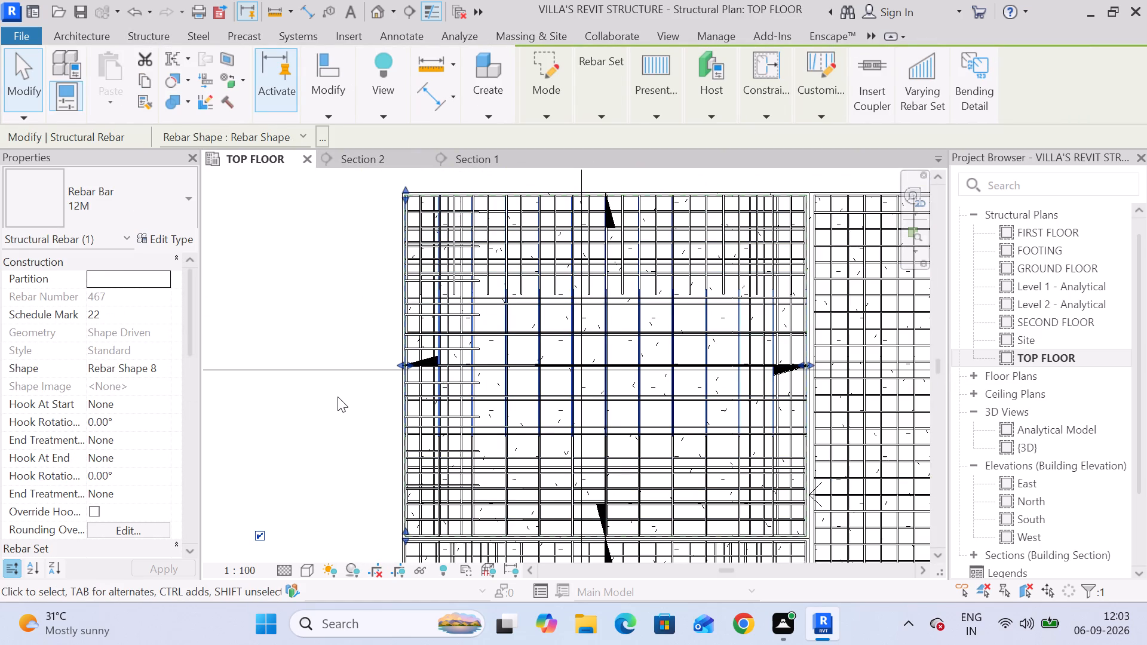
middle_drag(338, 397, 339, 294)
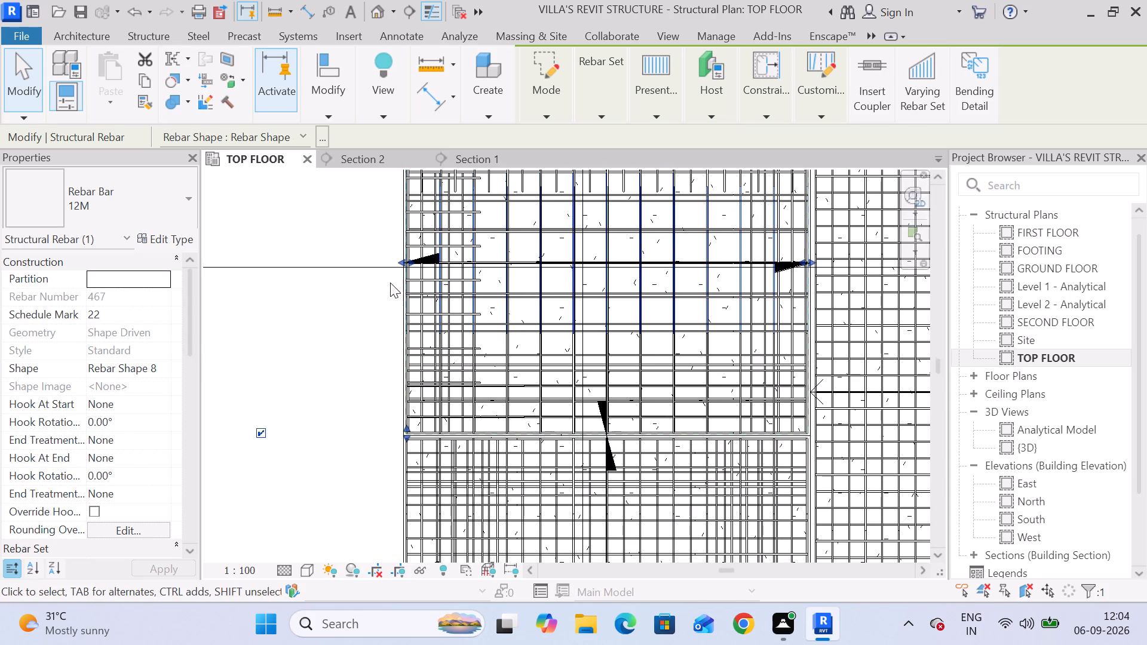
scroll(390, 262, up, 6)
drag(428, 262, 457, 262)
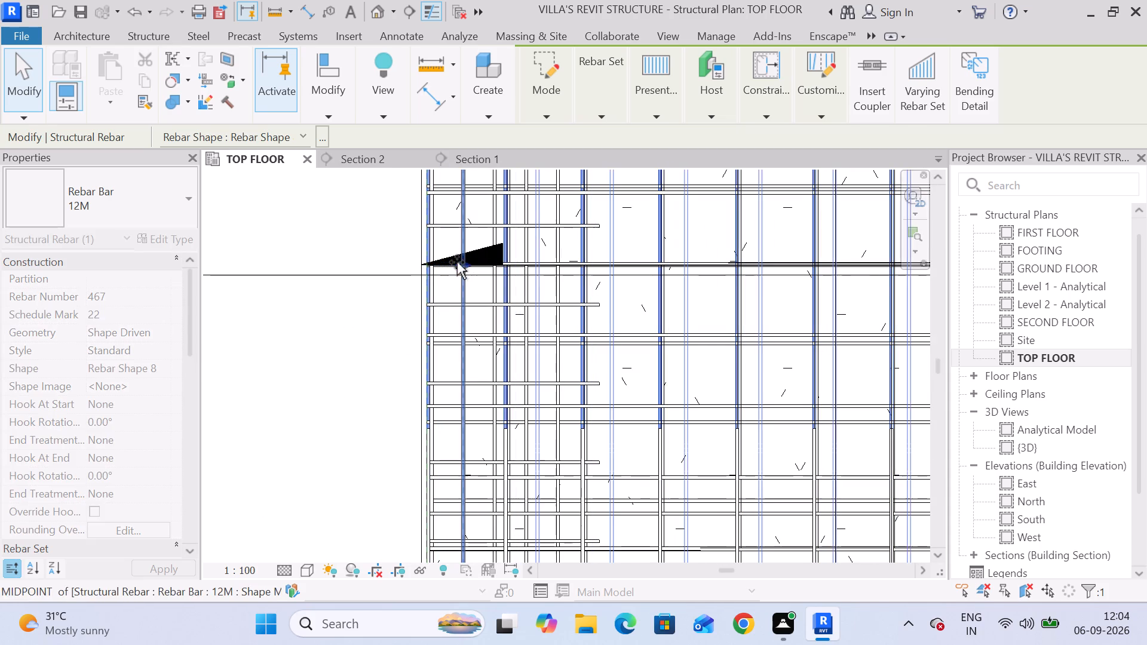
drag(457, 262, 461, 262)
Shift the same cranked set's right end slightly inward from the upper-left slab's right edge in plan.
middle_drag(700, 332, 324, 333)
middle_drag(742, 336, 421, 334)
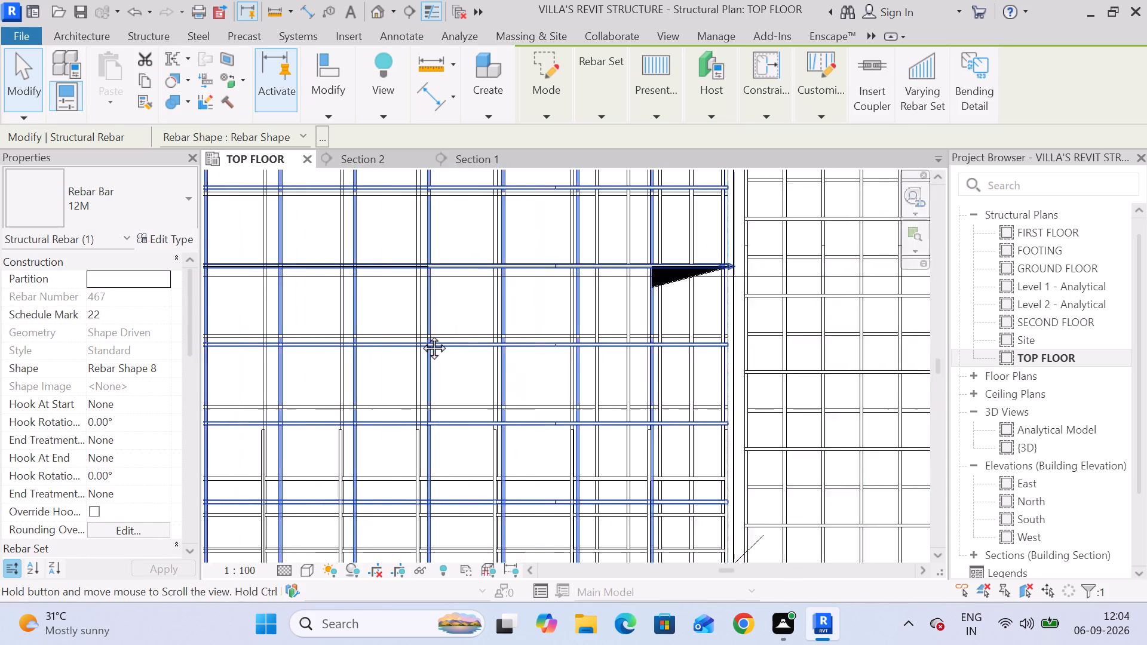
middle_drag(421, 334, 410, 333)
scroll(622, 267, up, 3)
drag(654, 258, 628, 259)
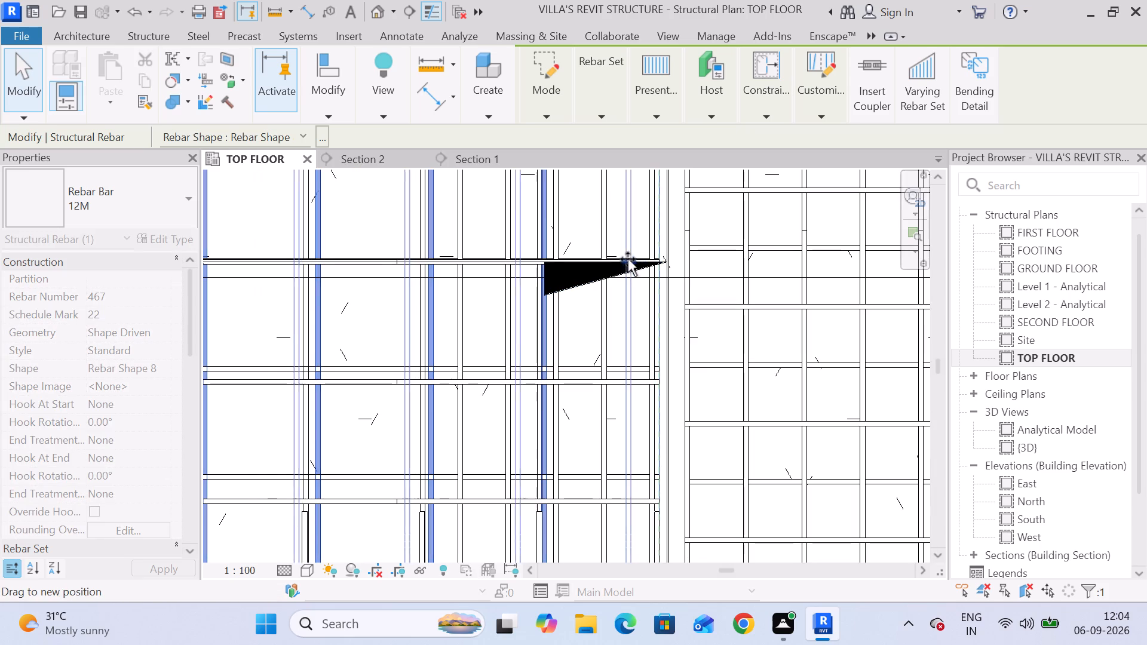
drag(628, 259, 608, 260)
scroll(611, 260, down, 10)
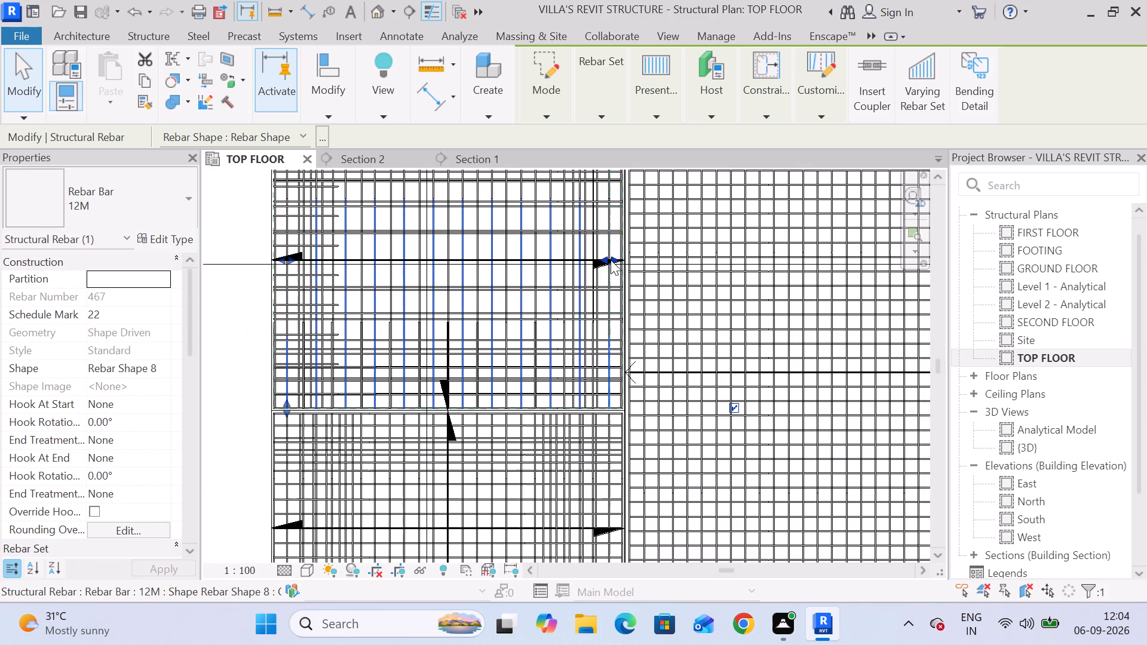
Examine the adjusted cranked sets in Section 1 and the spacing of their bars at the slab's left end in Section 2.
click(469, 163)
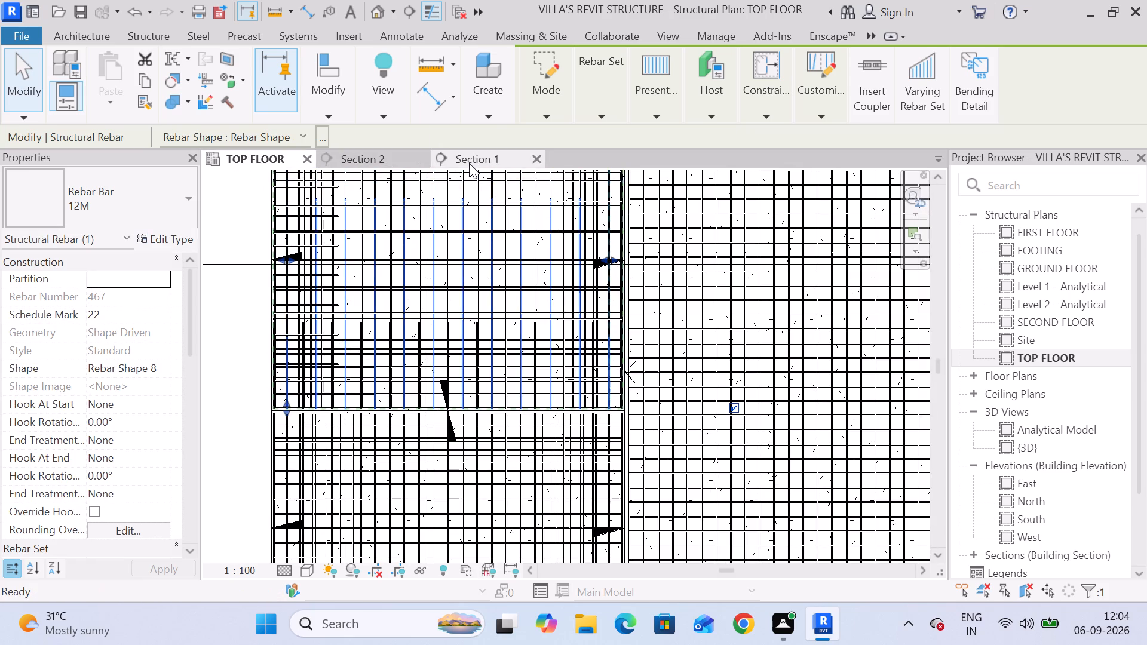
scroll(556, 454, down, 2)
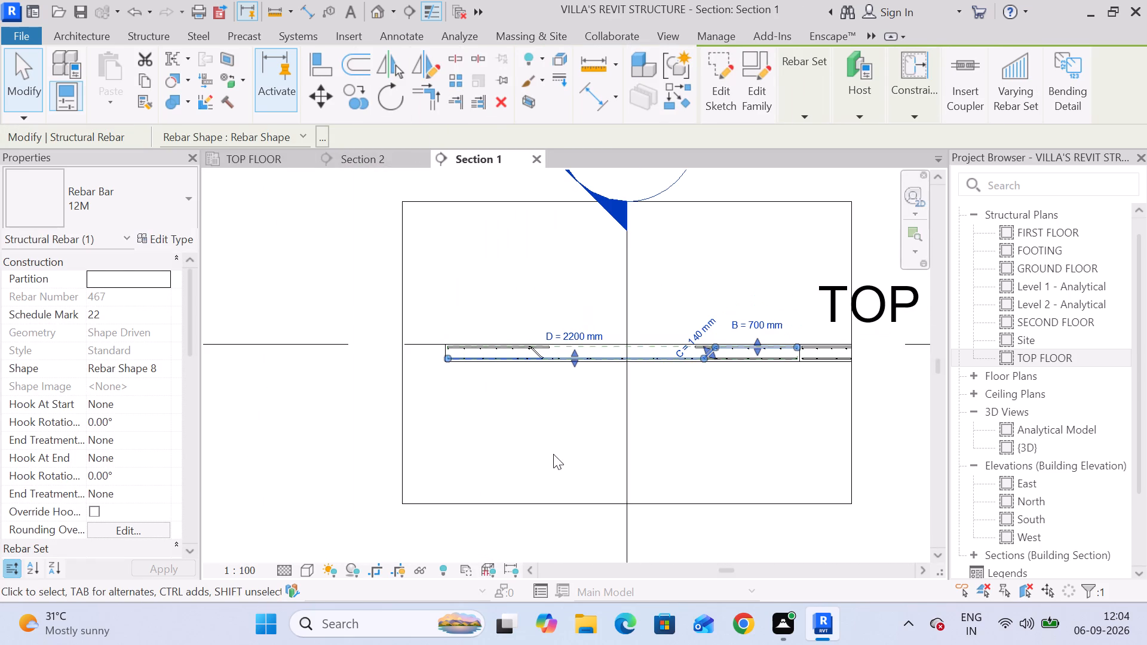
click(545, 422)
scroll(726, 349, up, 5)
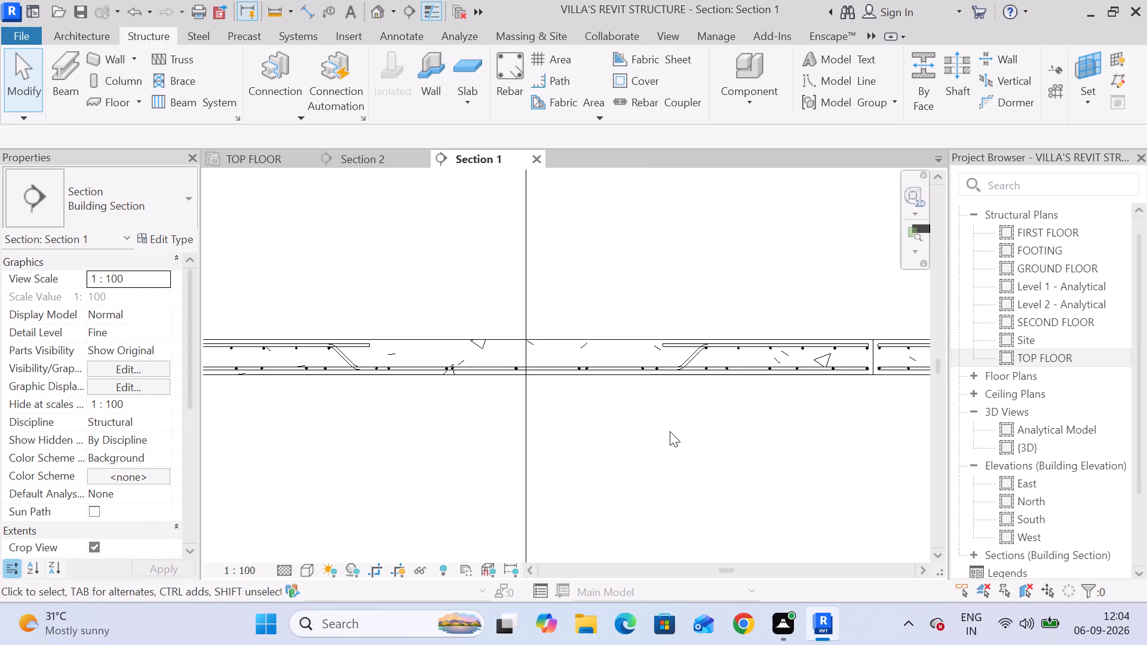
middle_drag(670, 431, 717, 404)
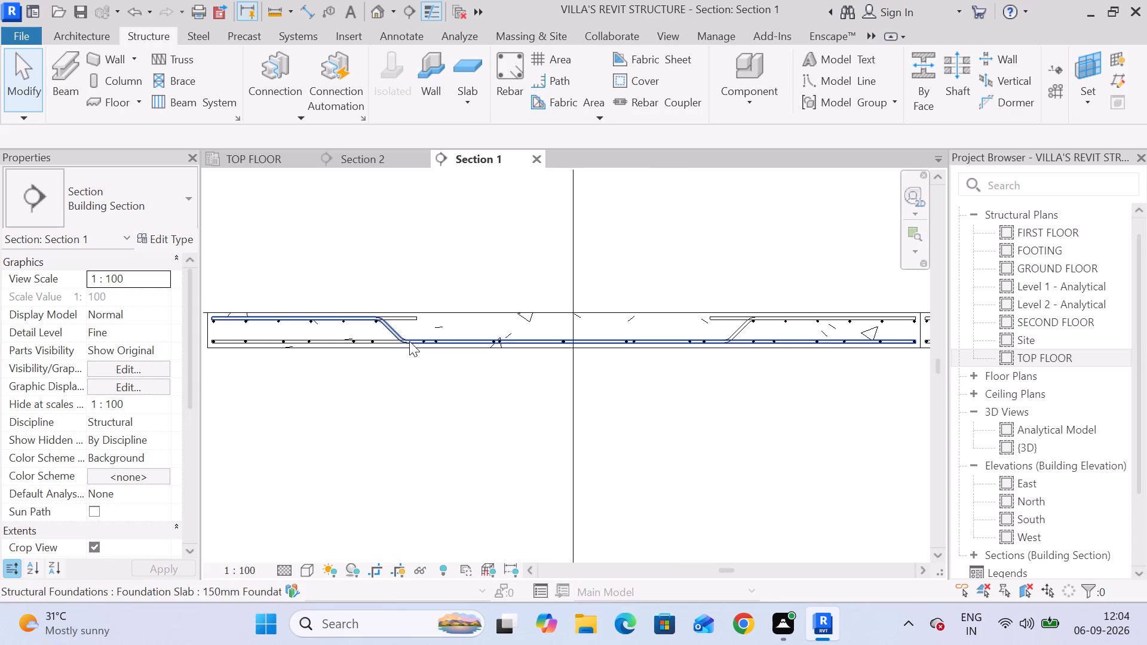
click(734, 336)
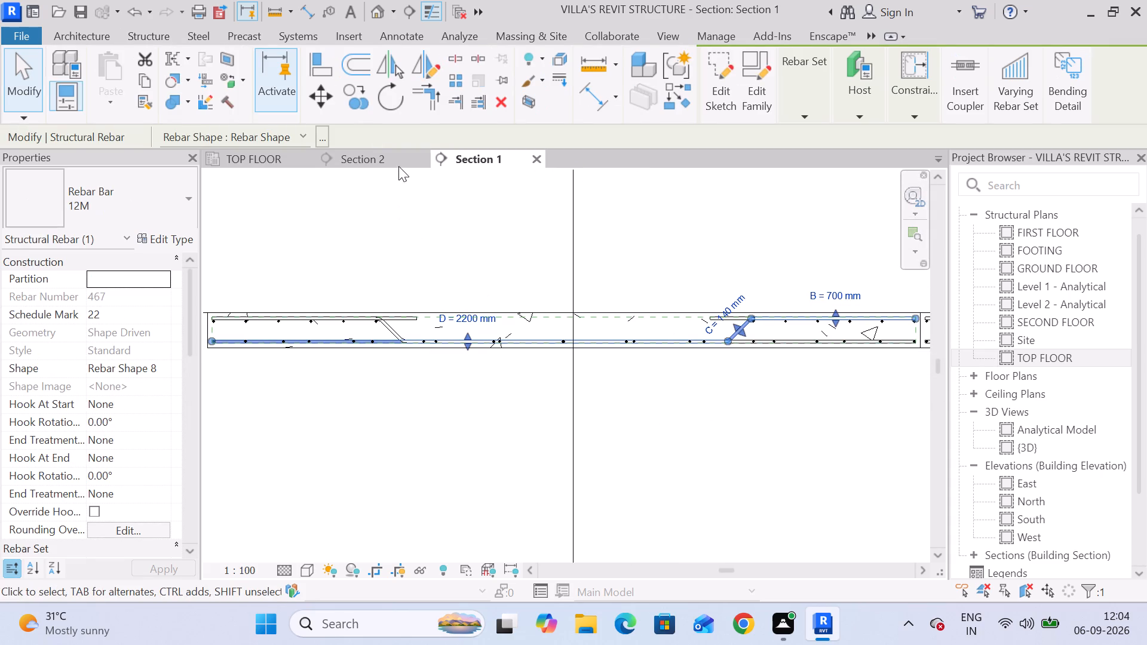
click(387, 162)
scroll(349, 406, up, 9)
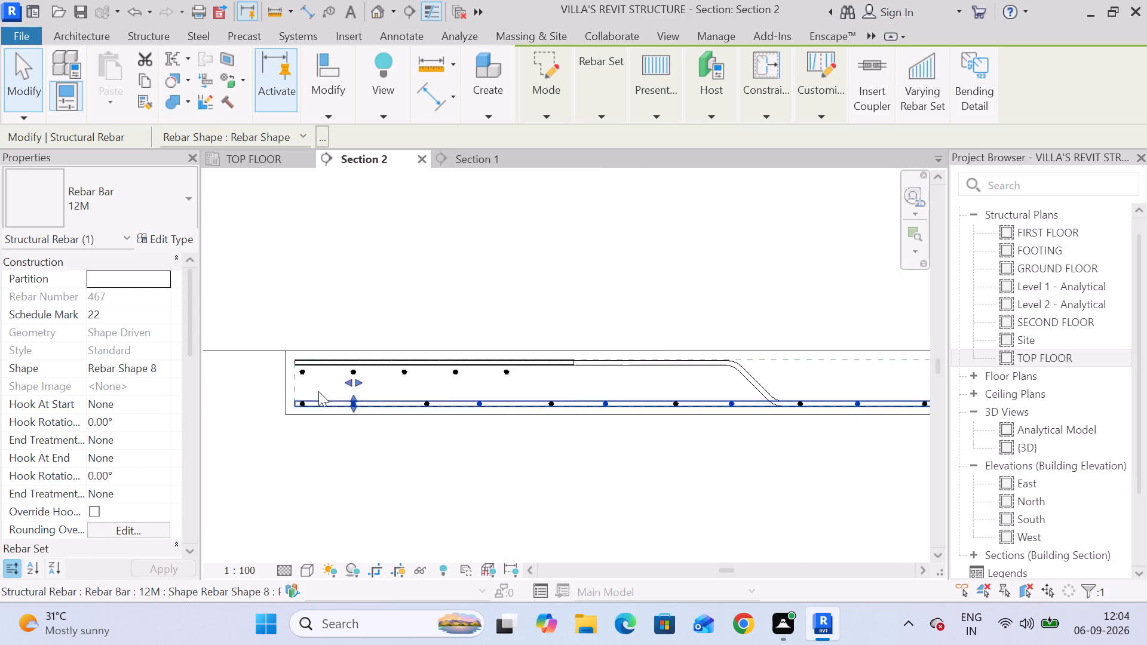
scroll(318, 391, up, 2)
click(388, 454)
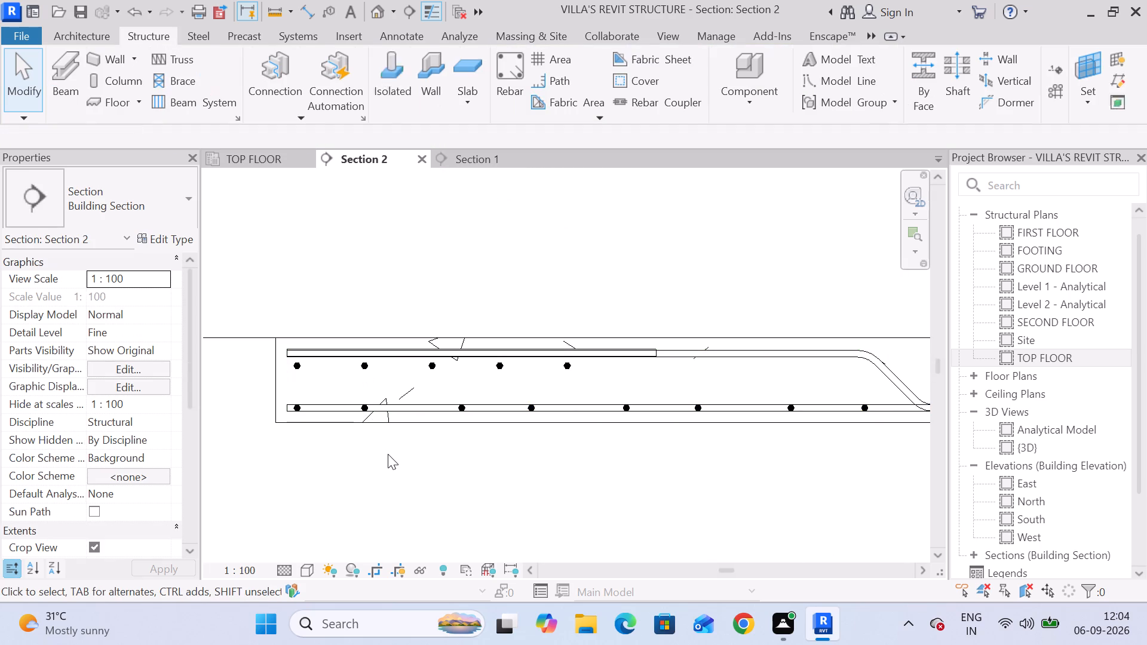
Move the bend of the cranked bar at the slab's left end in Section 2 so its upper leg B is 800 mm.
click(646, 354)
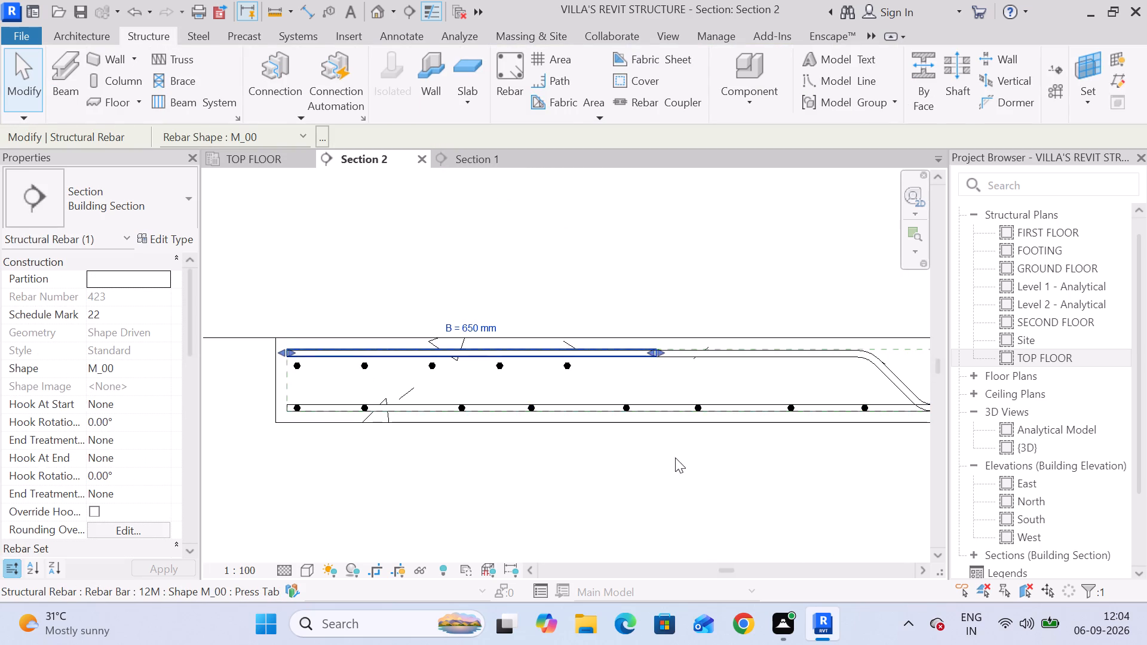
scroll(675, 458, down, 6)
middle_drag(758, 484, 385, 377)
scroll(399, 377, down, 5)
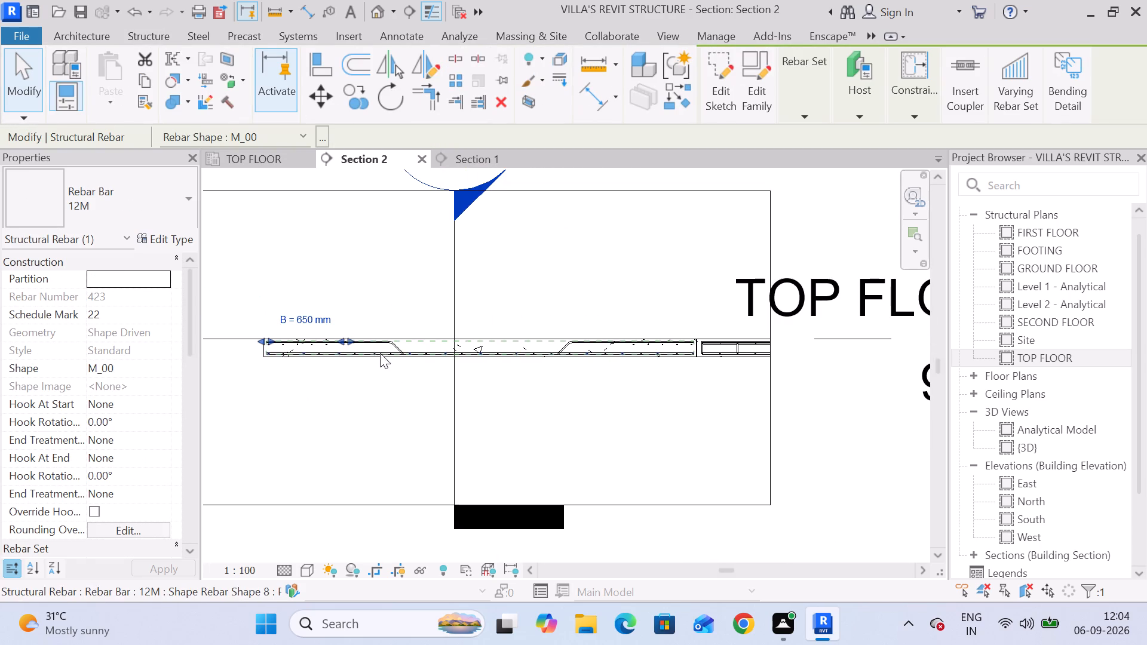
middle_drag(387, 365, 533, 420)
click(511, 424)
scroll(528, 398, up, 9)
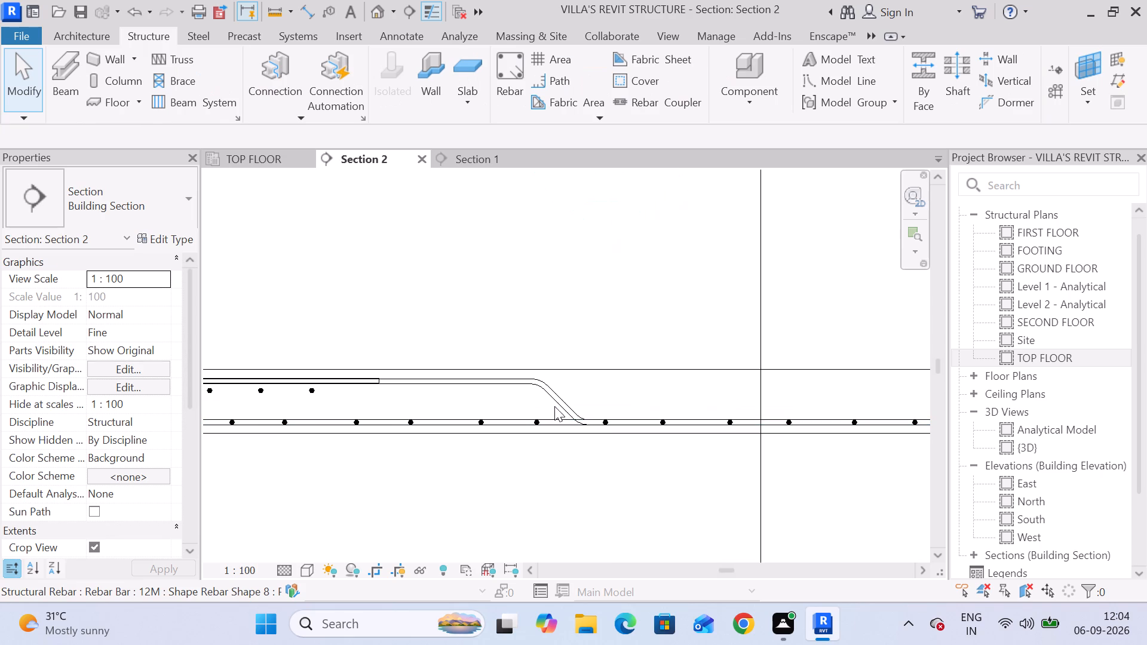
click(554, 404)
drag(554, 404, 479, 413)
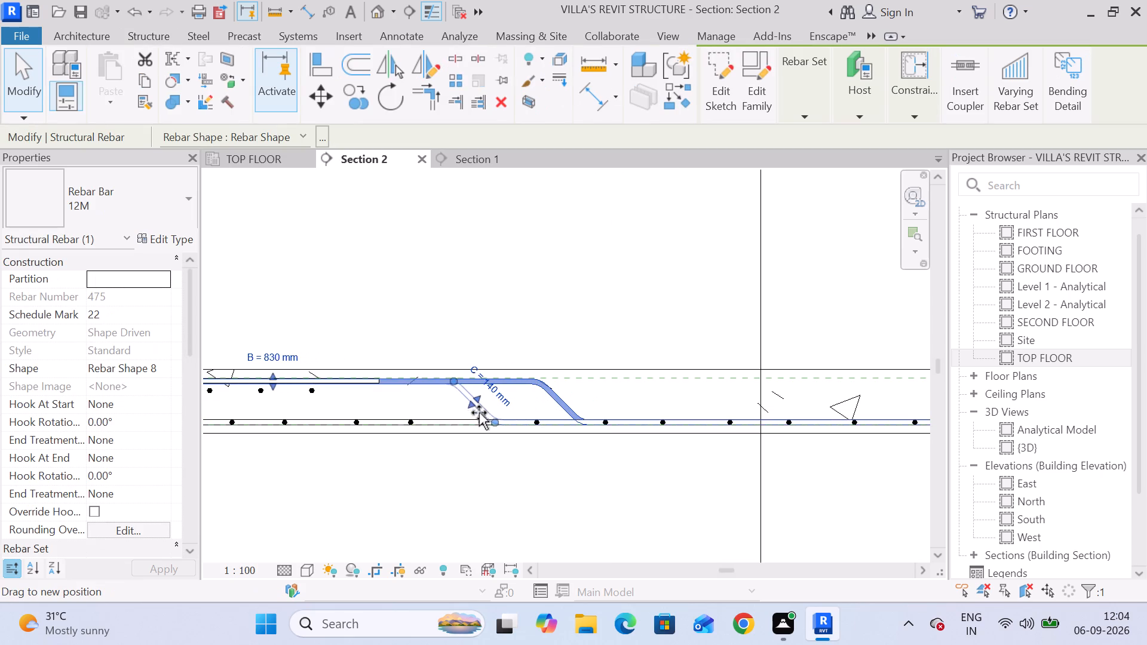
drag(479, 413, 415, 423)
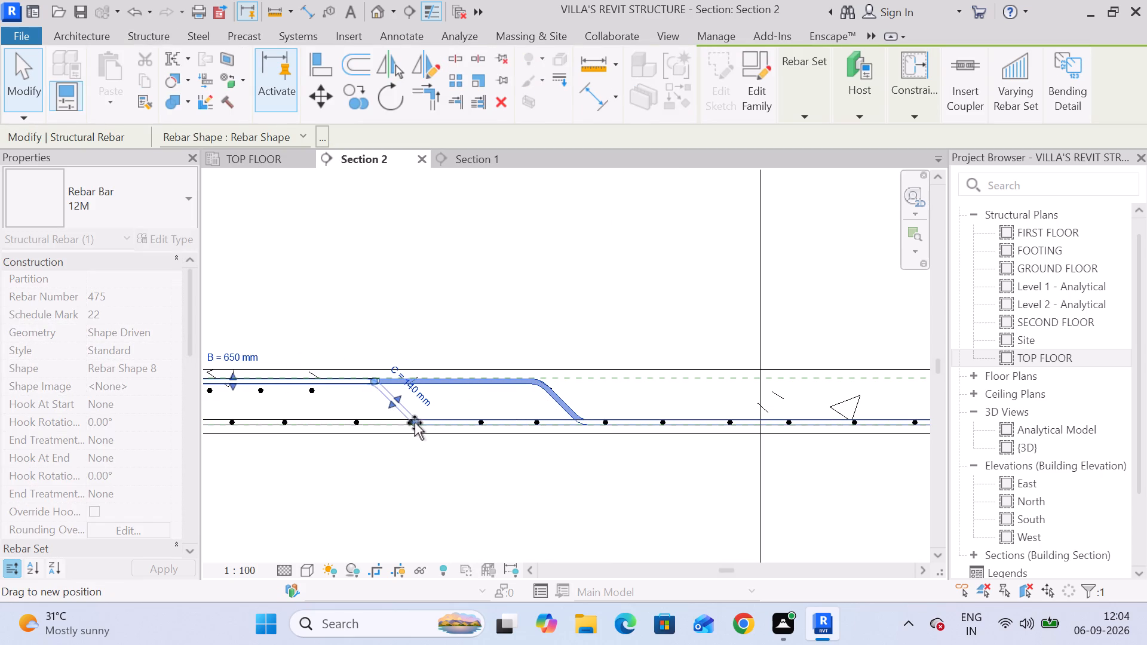
drag(415, 423, 414, 423)
middle_drag(385, 493, 568, 382)
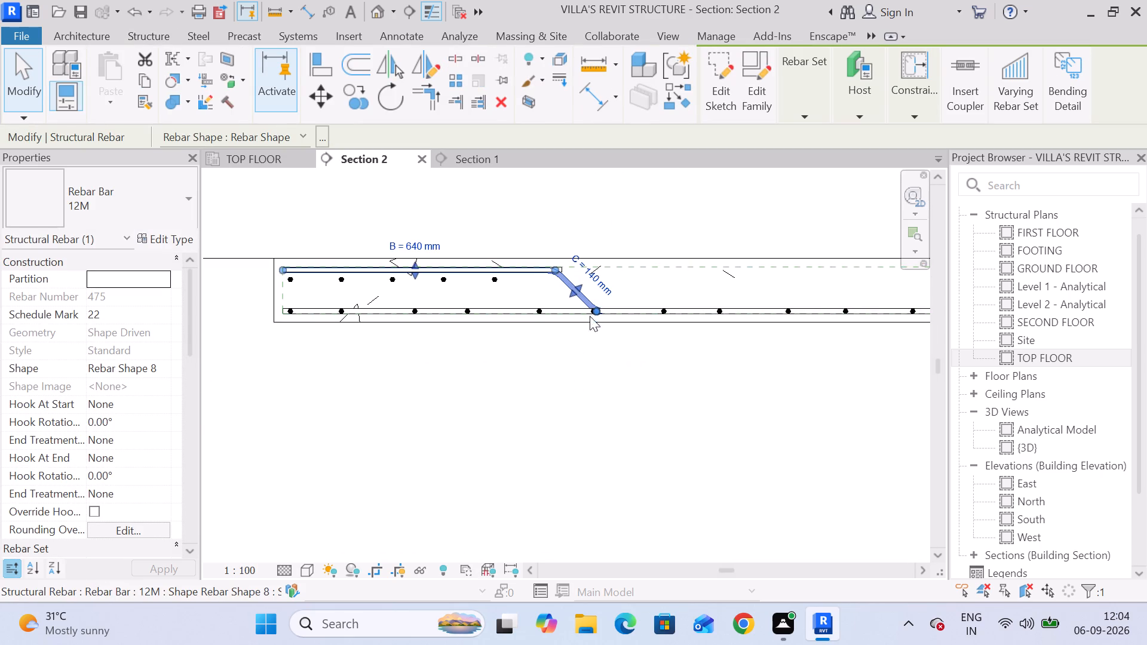
scroll(597, 305, down, 5)
scroll(597, 306, up, 6)
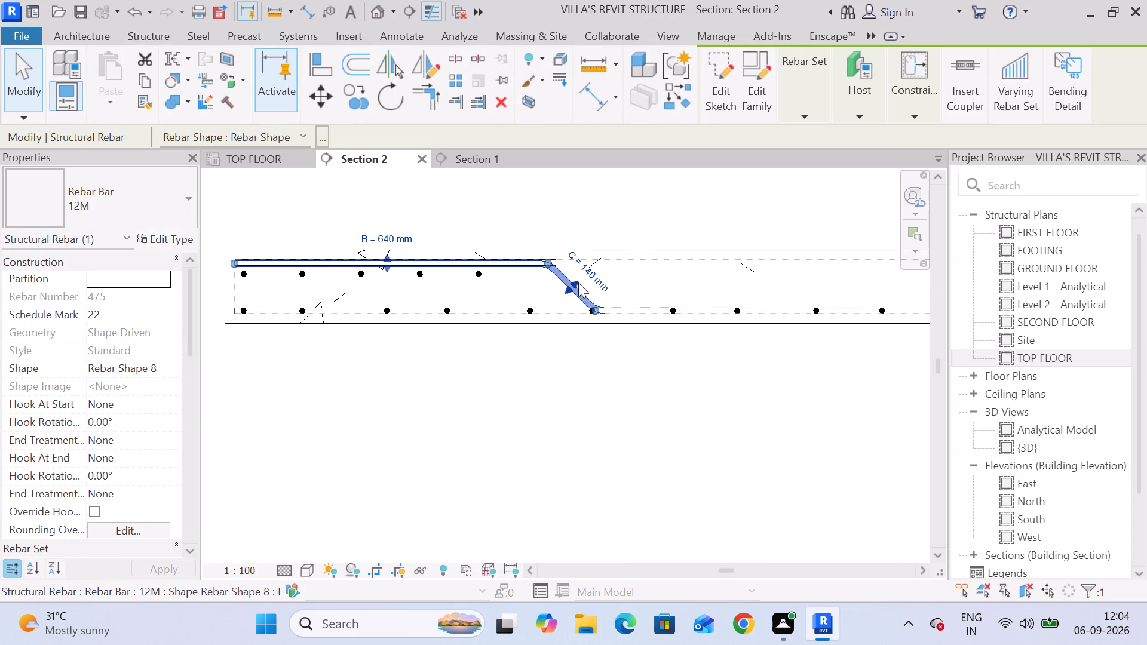
drag(574, 282, 646, 282)
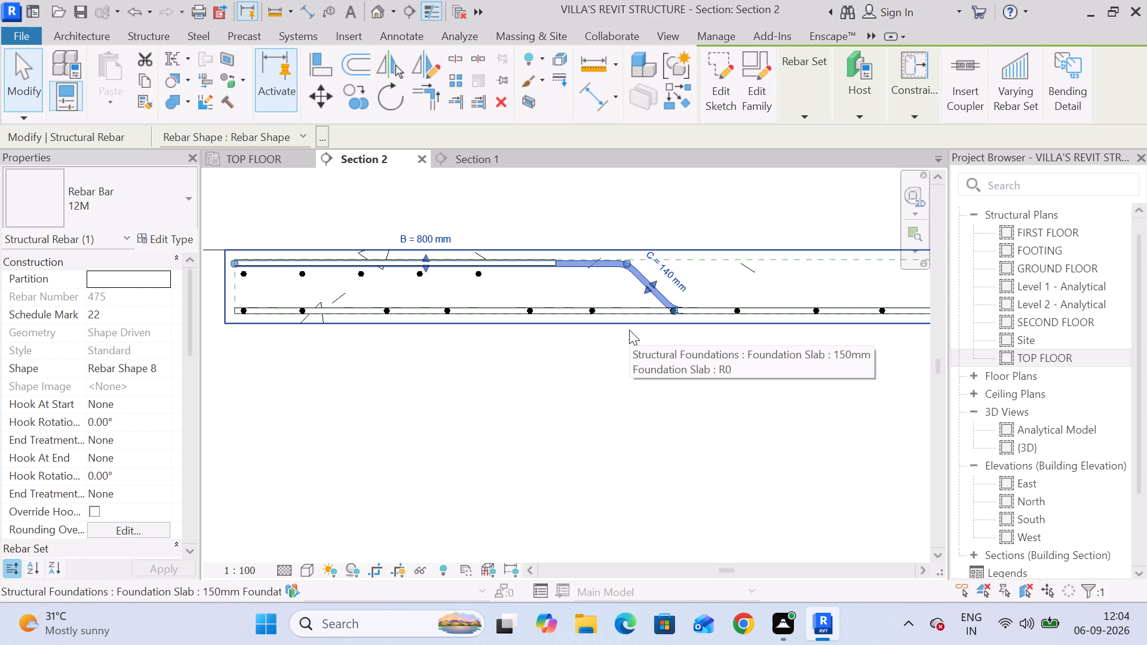
click(605, 389)
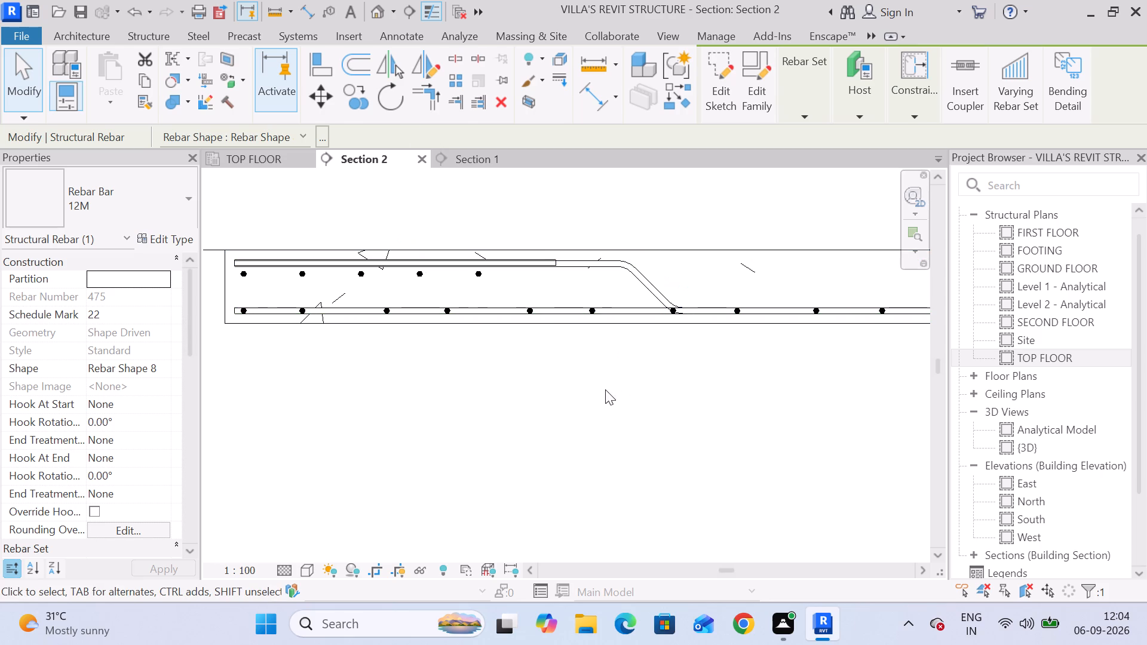
Lengthen the straight top bar at the slab's left end past the cranked bar's bend to B = 990 mm.
click(541, 262)
drag(554, 260, 658, 260)
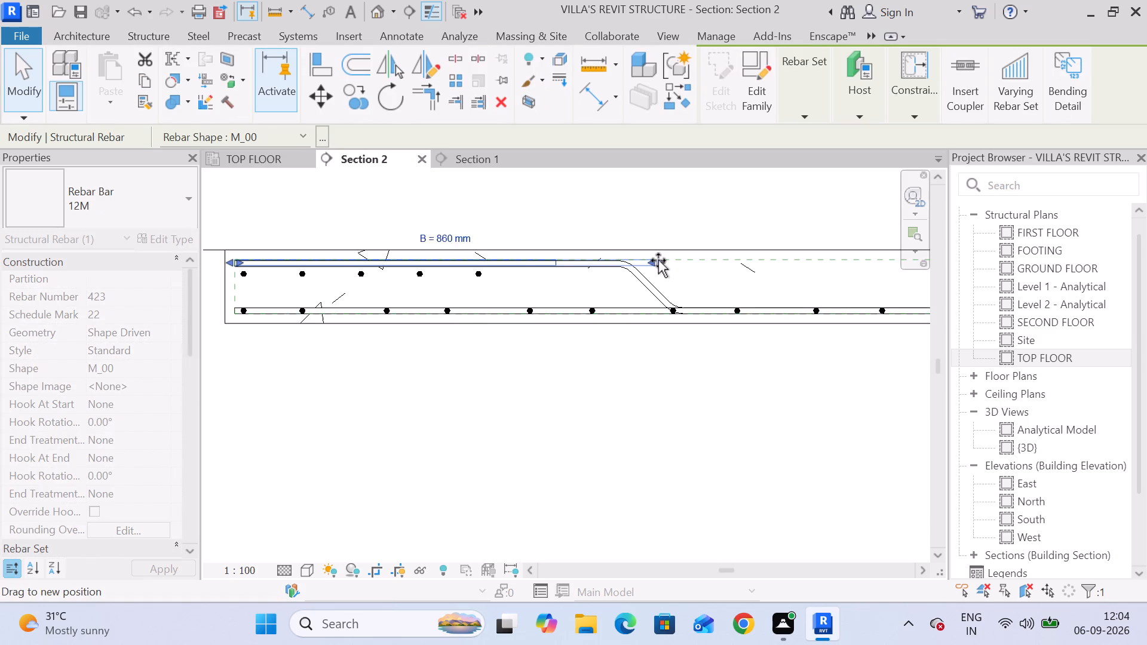
drag(658, 260, 722, 263)
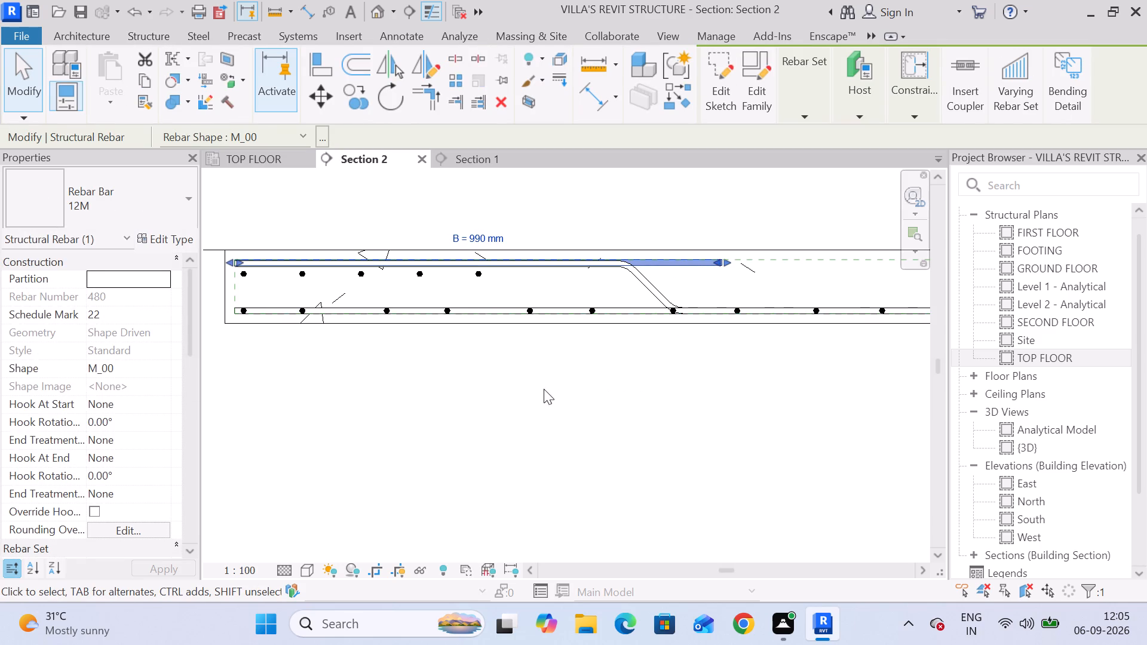
click(525, 388)
Nudge the upper distribution bar set at the slab's left end up against the top bars and outward to their left end.
click(481, 278)
scroll(217, 256, up, 1)
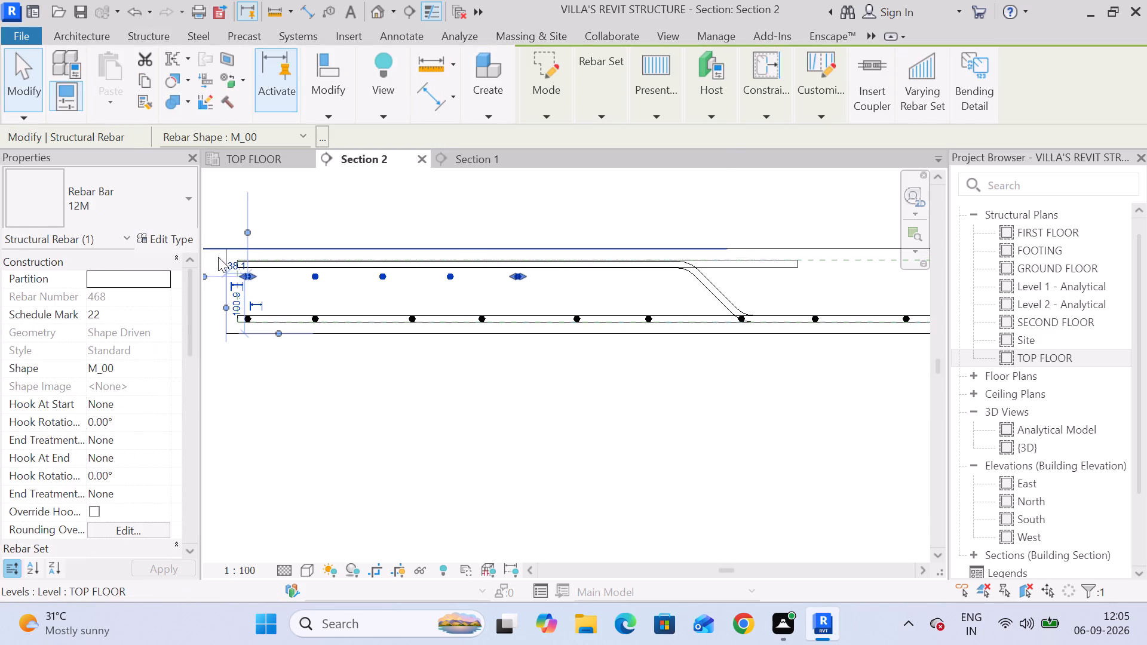
key(Up)
scroll(253, 264, up, 8)
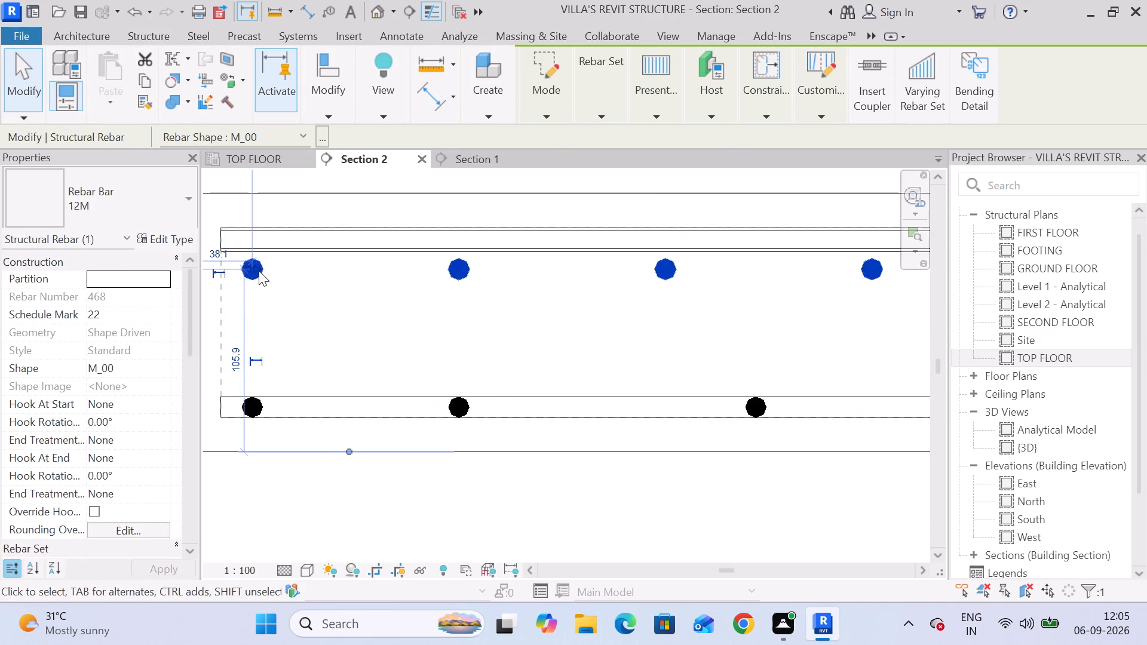
key(Up)
key(Up)
key(Left)
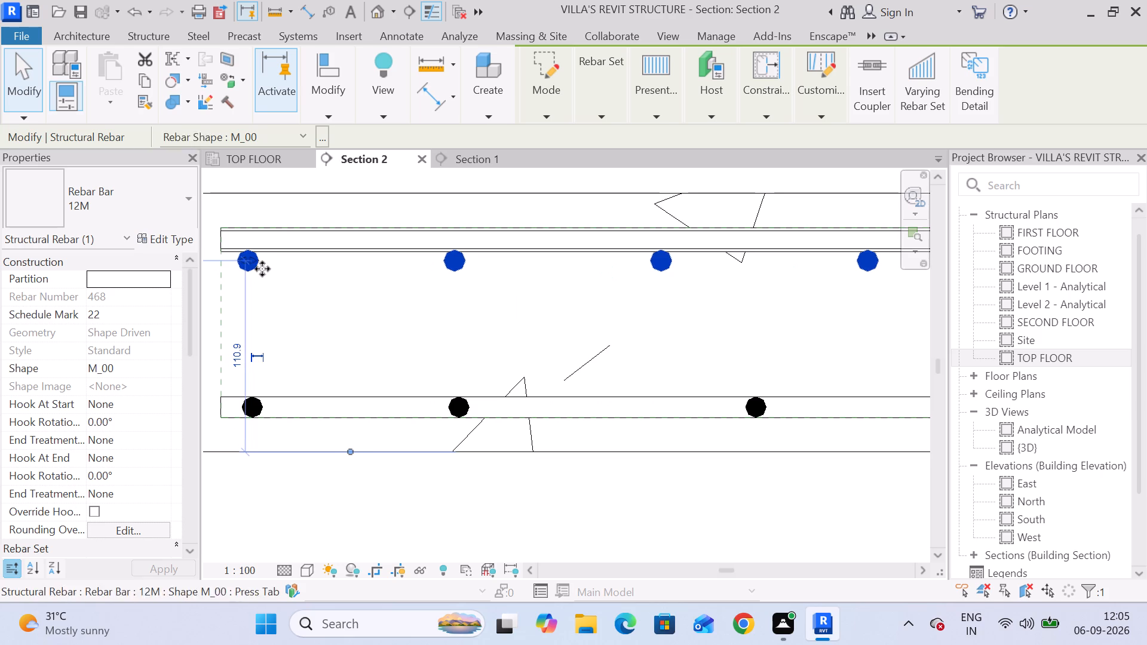
key(Left)
key(Left)
key(Left)
key(Left)
scroll(709, 264, down, 3)
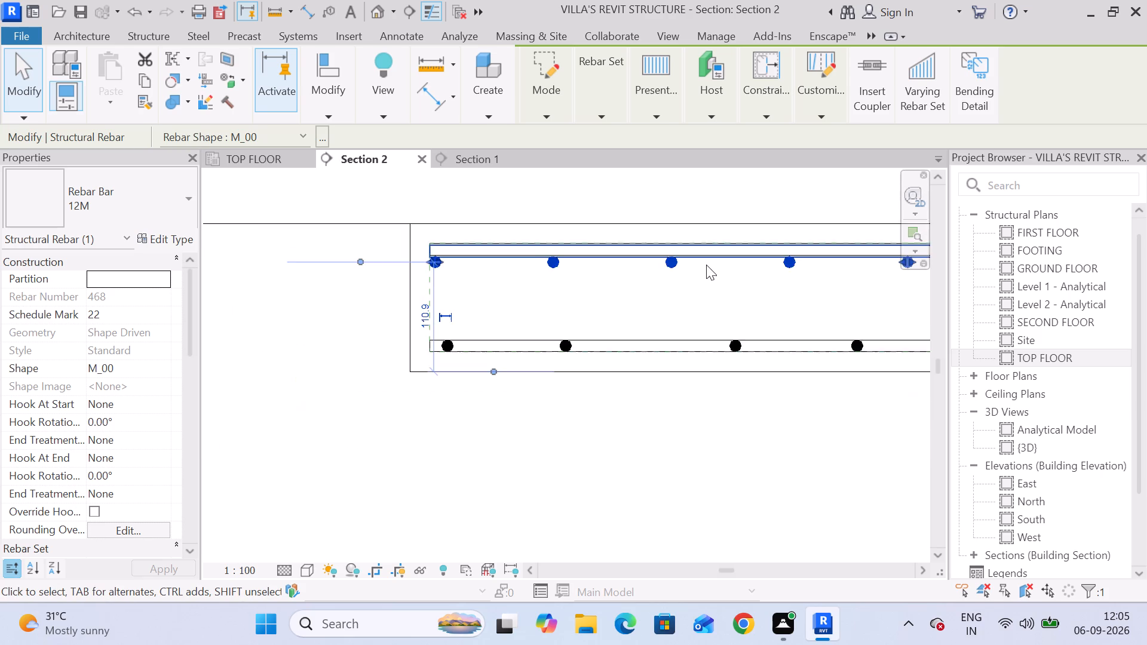
Extend the left upper distribution set inward to the upper bend of the left cranked bar.
scroll(706, 265, down, 5)
middle_drag(744, 279, 370, 279)
drag(467, 266, 641, 275)
Nudge the upper distribution set at the slab's right end up against the top bars and outward to their right end.
scroll(642, 284, down, 6)
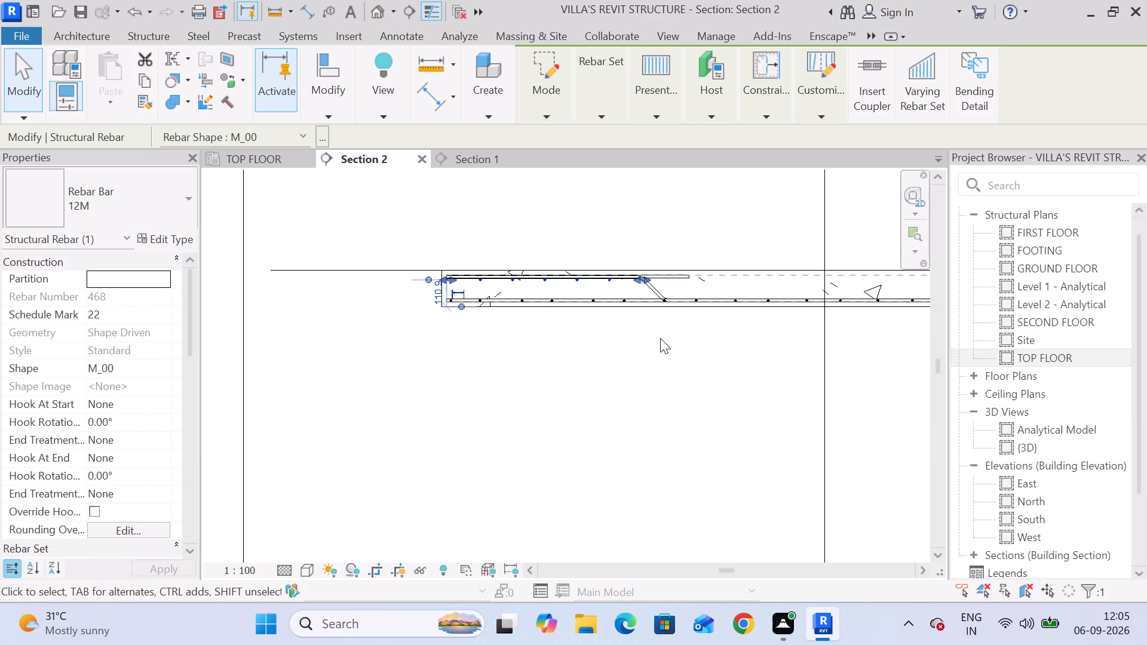
scroll(660, 338, down, 3)
middle_drag(635, 379, 292, 379)
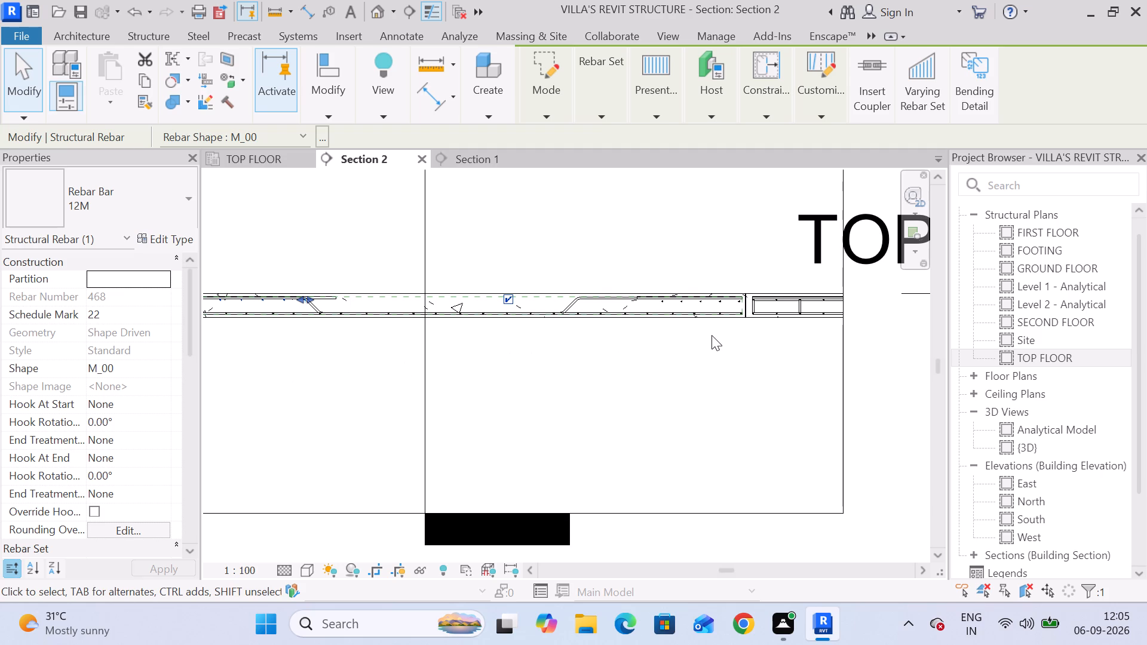
scroll(659, 305, up, 7)
click(660, 305)
click(670, 297)
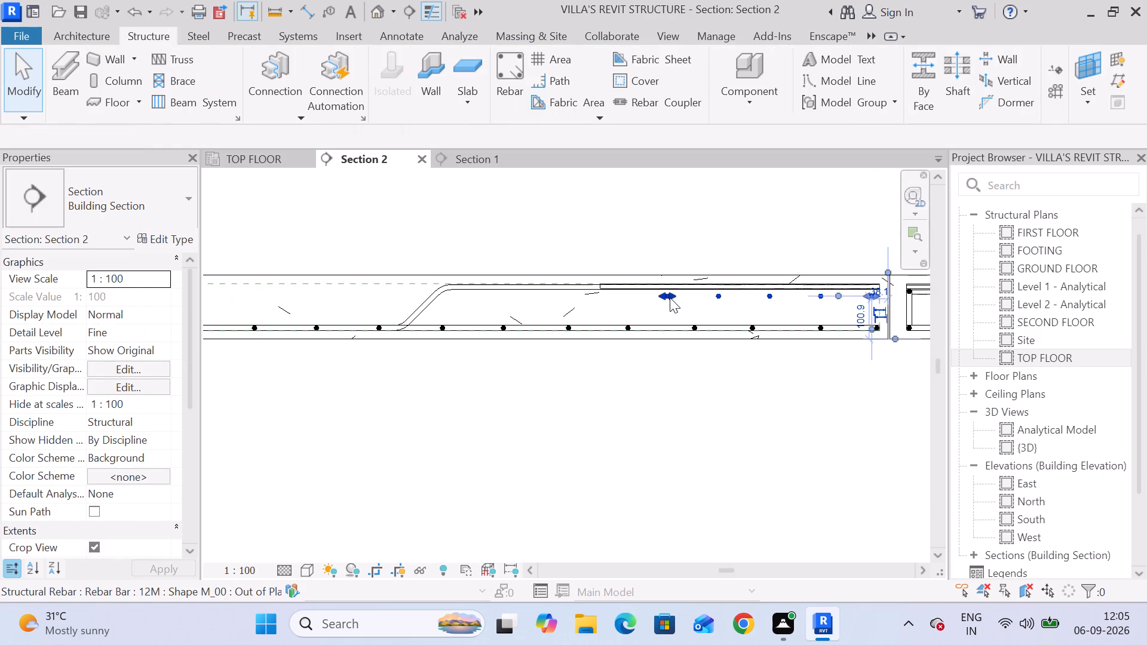
key(Up)
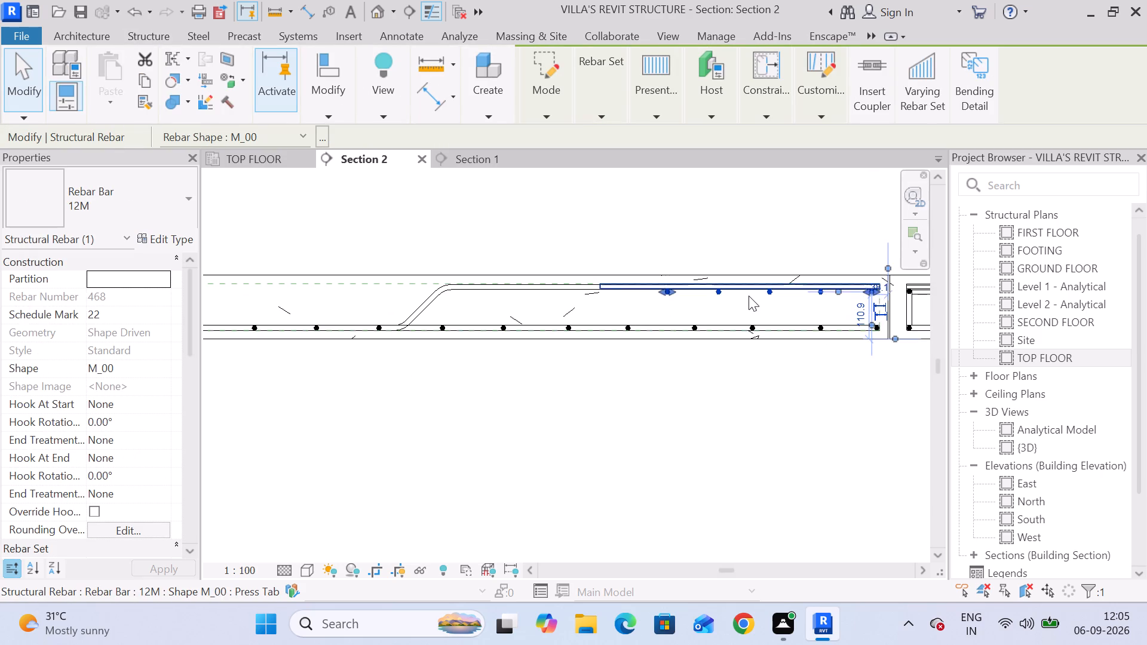
scroll(912, 298, up, 14)
key(Right)
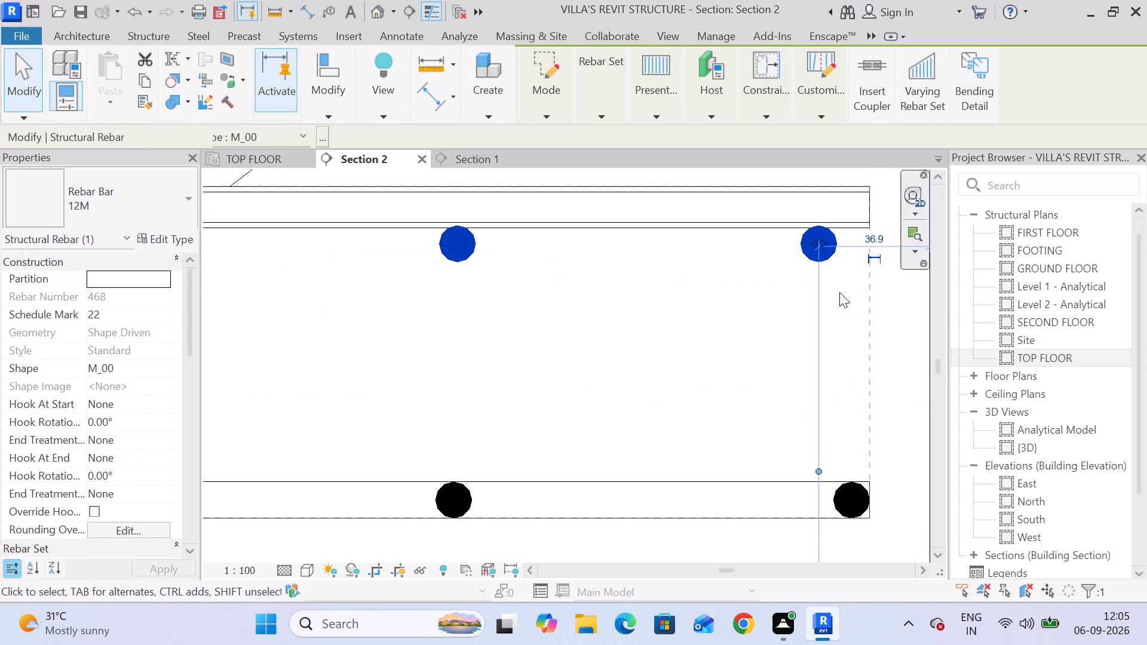
key(Right)
key(Right)
key(Right)
key(Right)
key(Right)
key(Right)
key(Right)
key(Right)
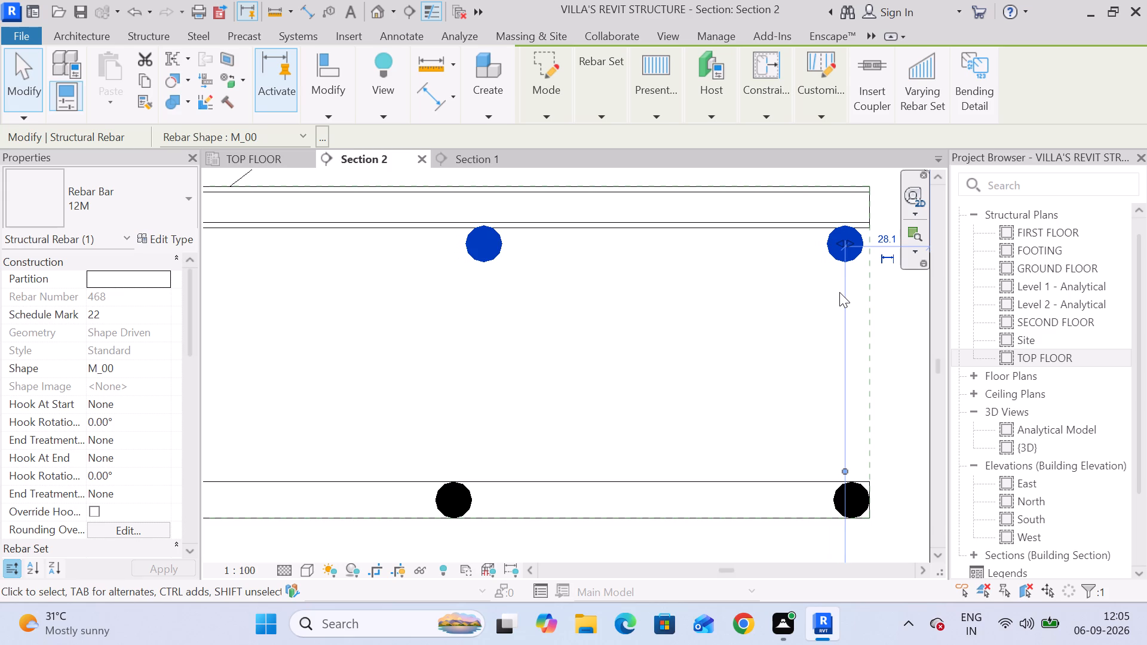
key(Right)
scroll(839, 292, down, 13)
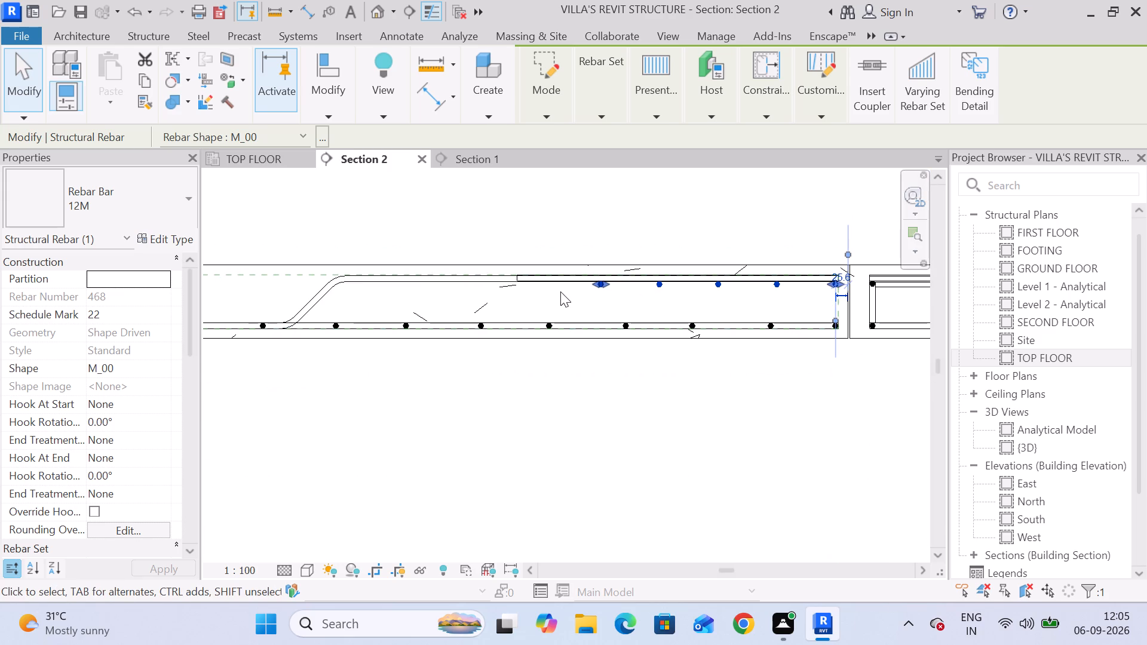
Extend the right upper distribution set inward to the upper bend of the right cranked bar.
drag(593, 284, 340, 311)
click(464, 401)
Move the bend of the cranked bar at the slab's right end so its upper leg B is 800 mm.
click(317, 305)
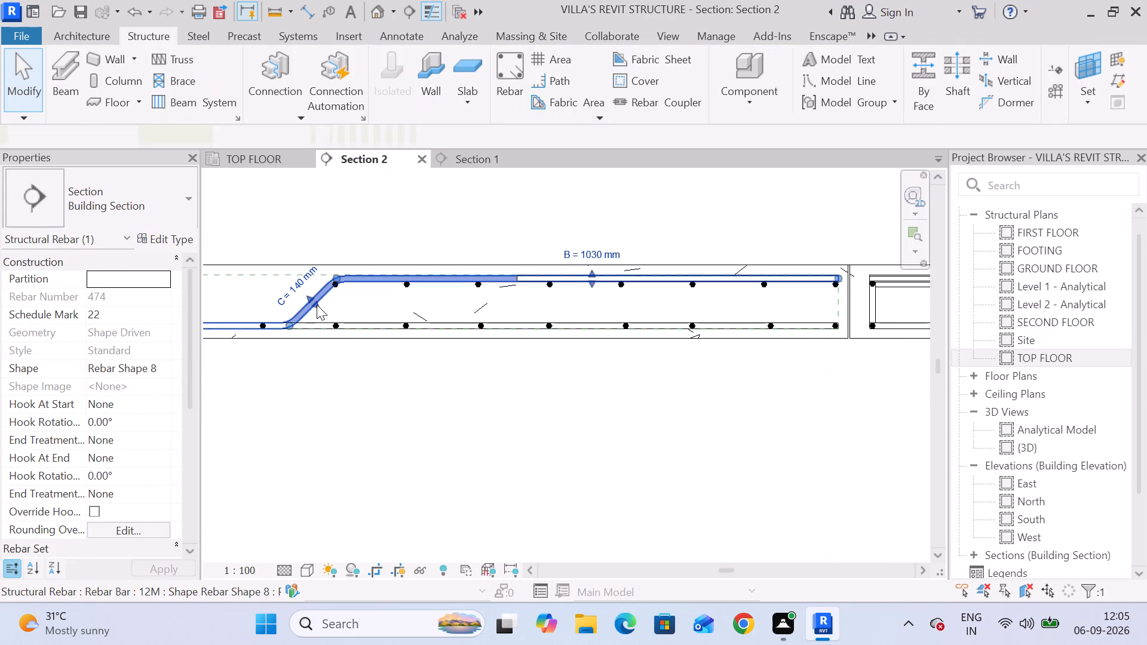
drag(309, 305, 361, 305)
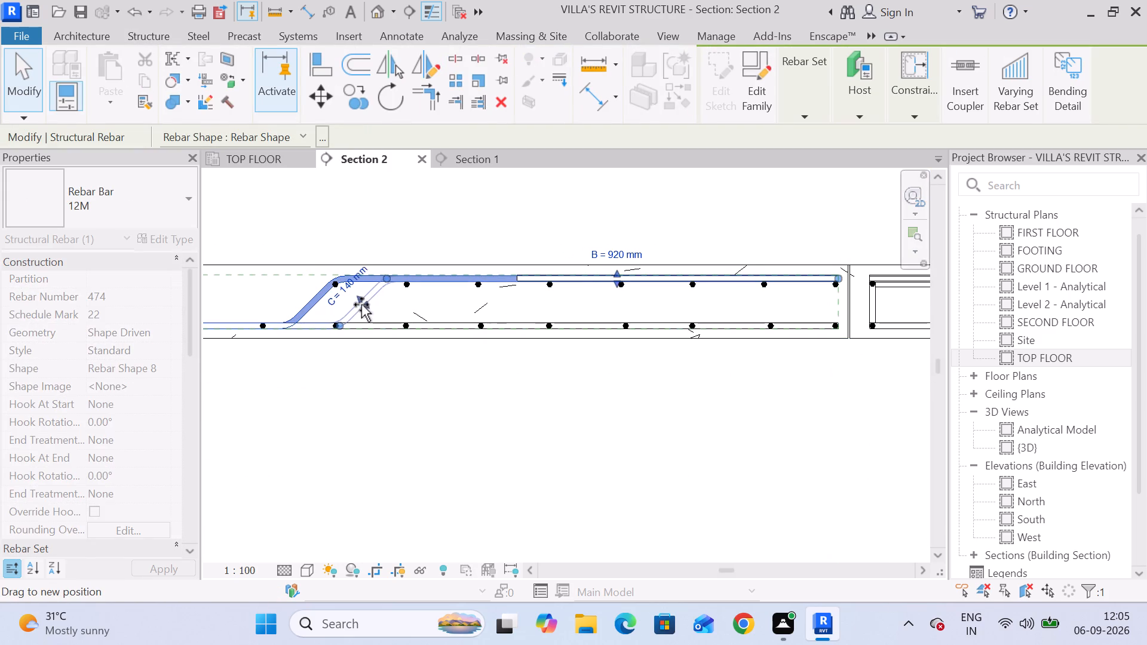
drag(361, 305, 403, 305)
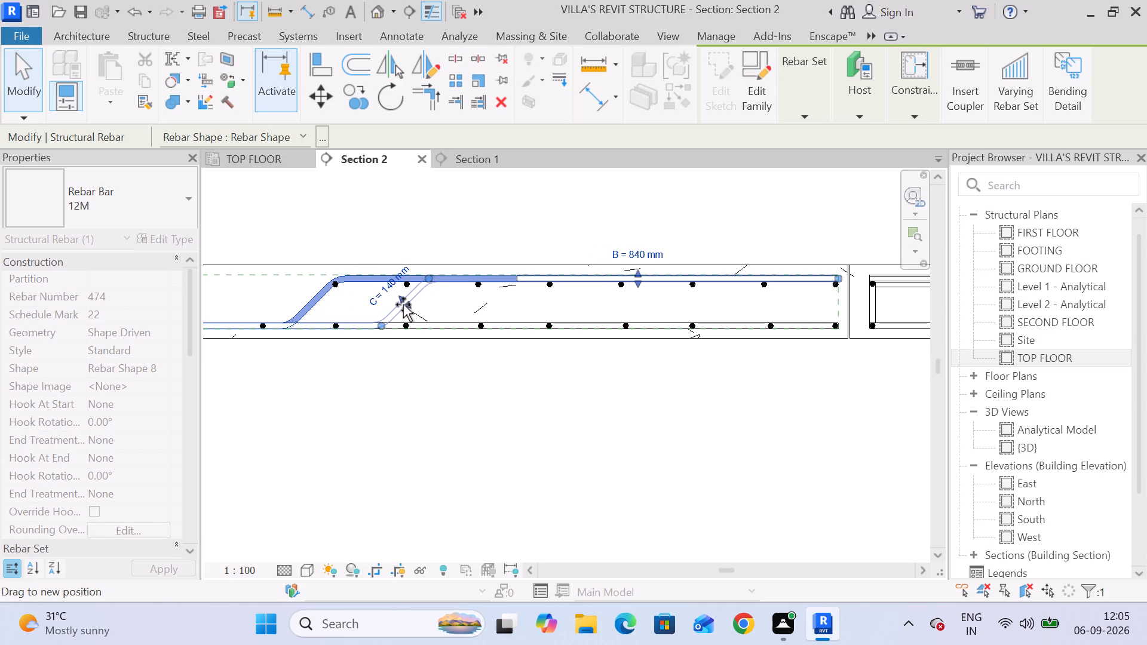
drag(403, 305, 422, 306)
click(410, 408)
Shorten the right upper distribution set so its inner bar sits at the right cranked bar's repositioned upper bend.
click(408, 289)
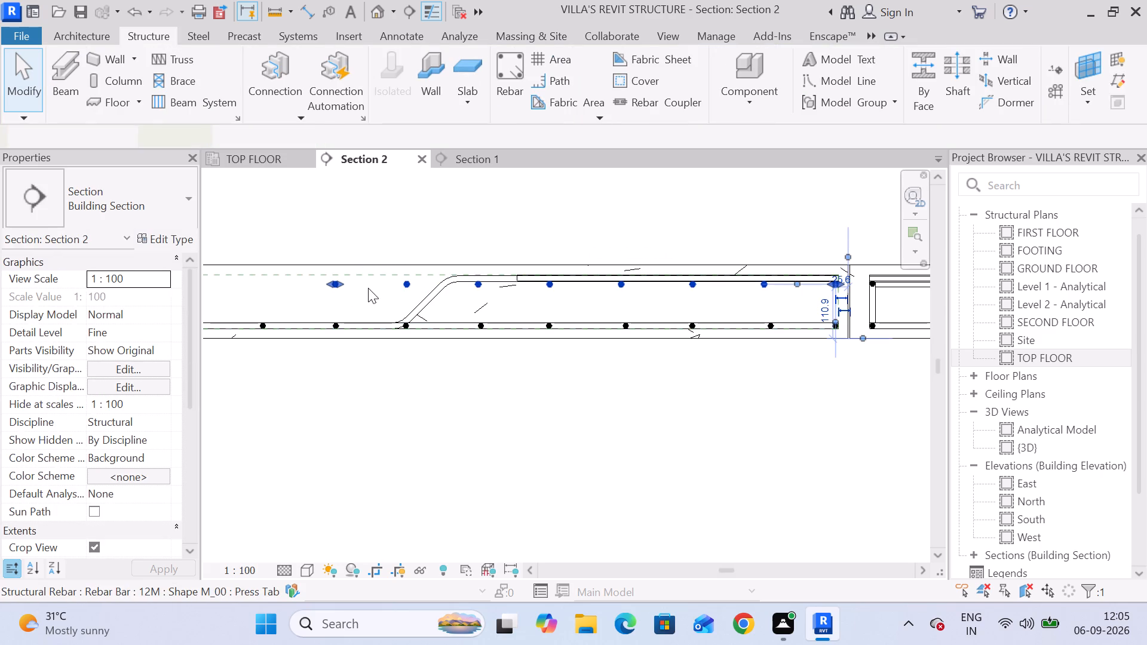
drag(335, 286, 452, 295)
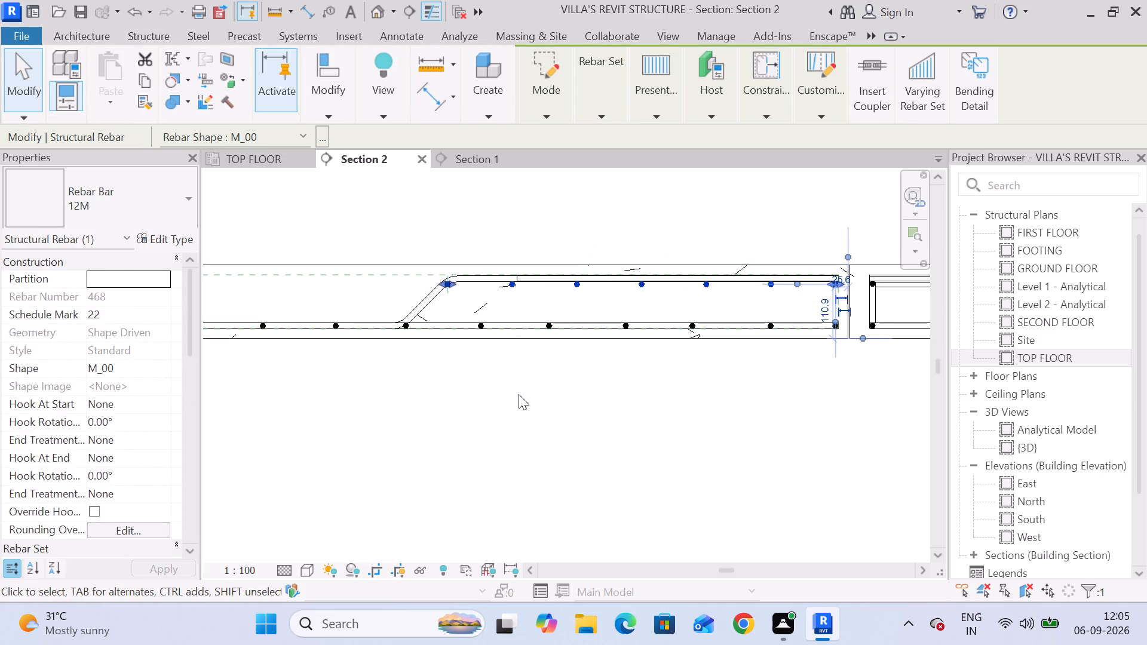
click(530, 398)
Lengthen the straight top bar at the slab's right end past the cranked bar's bend to B = 950 mm.
click(537, 275)
drag(511, 274, 410, 278)
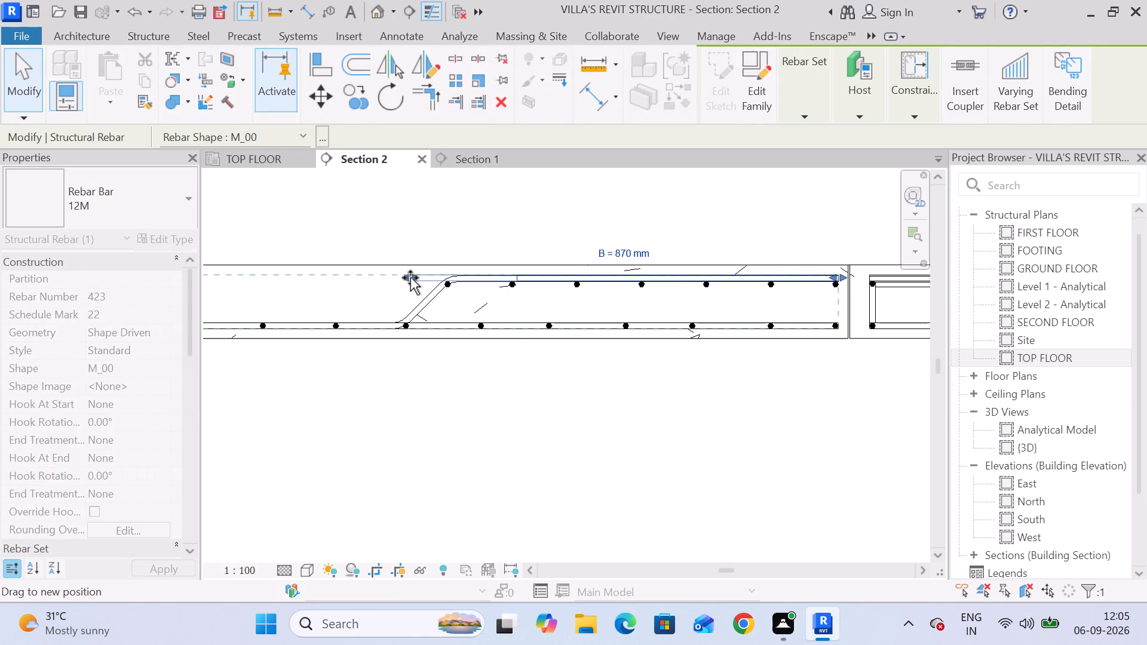
drag(410, 278, 379, 285)
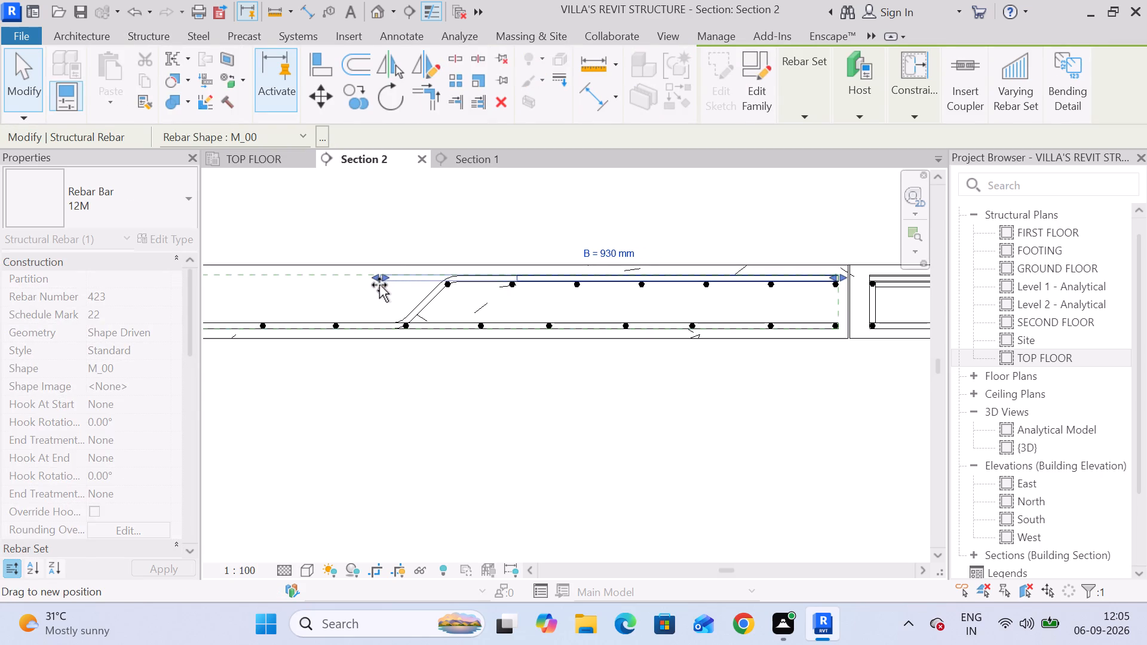
drag(379, 285, 375, 286)
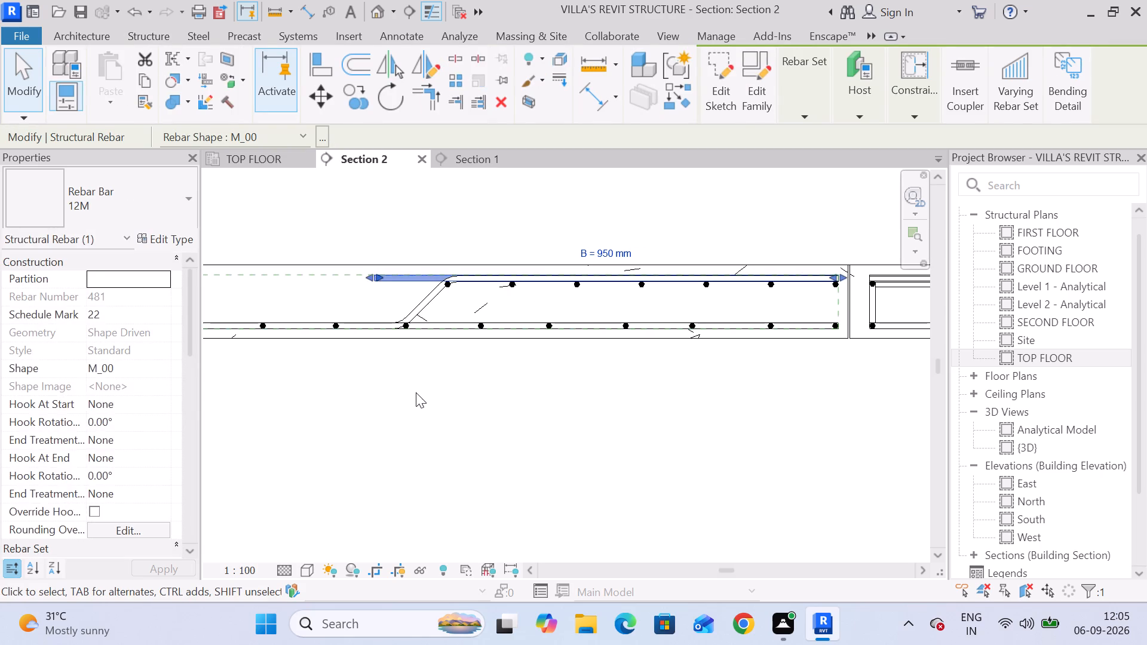
click(417, 394)
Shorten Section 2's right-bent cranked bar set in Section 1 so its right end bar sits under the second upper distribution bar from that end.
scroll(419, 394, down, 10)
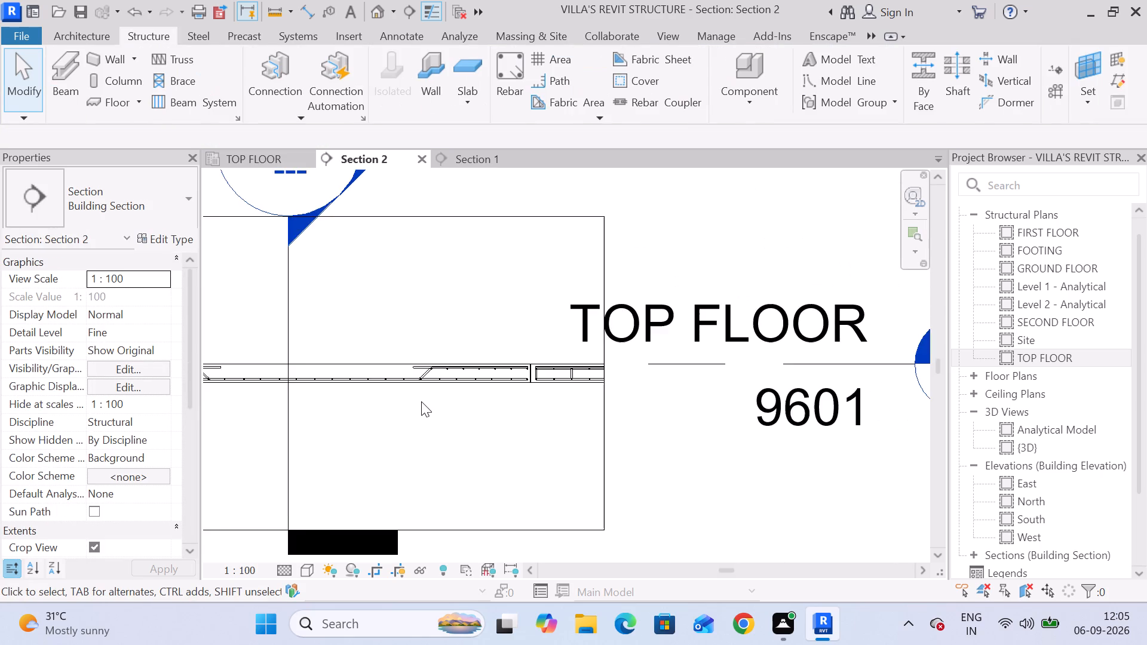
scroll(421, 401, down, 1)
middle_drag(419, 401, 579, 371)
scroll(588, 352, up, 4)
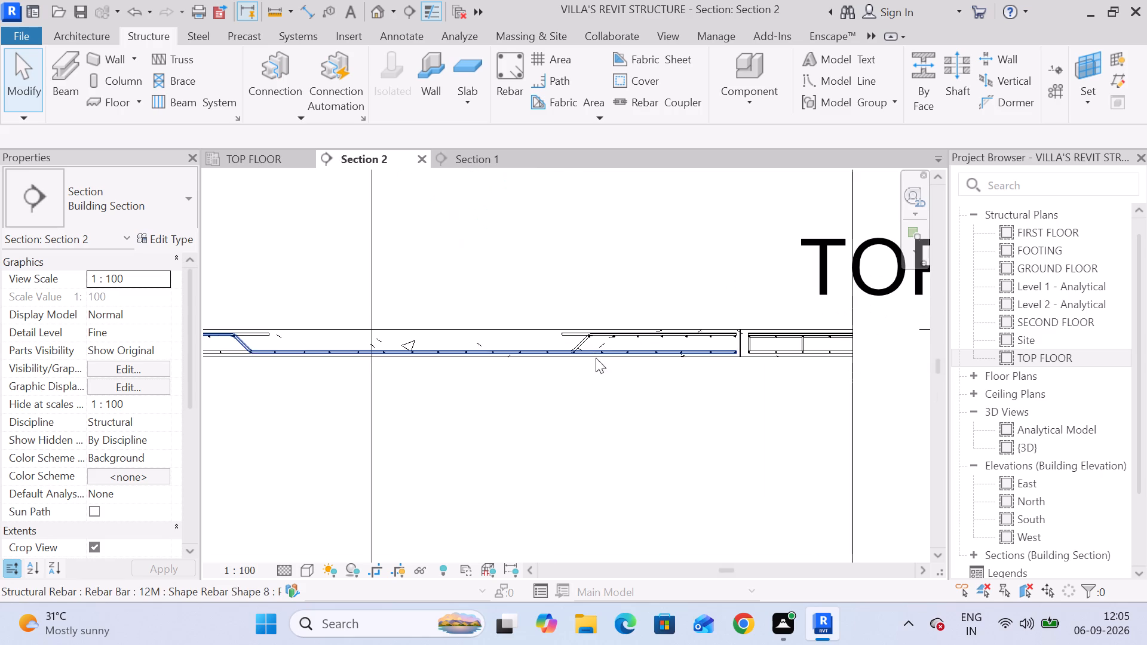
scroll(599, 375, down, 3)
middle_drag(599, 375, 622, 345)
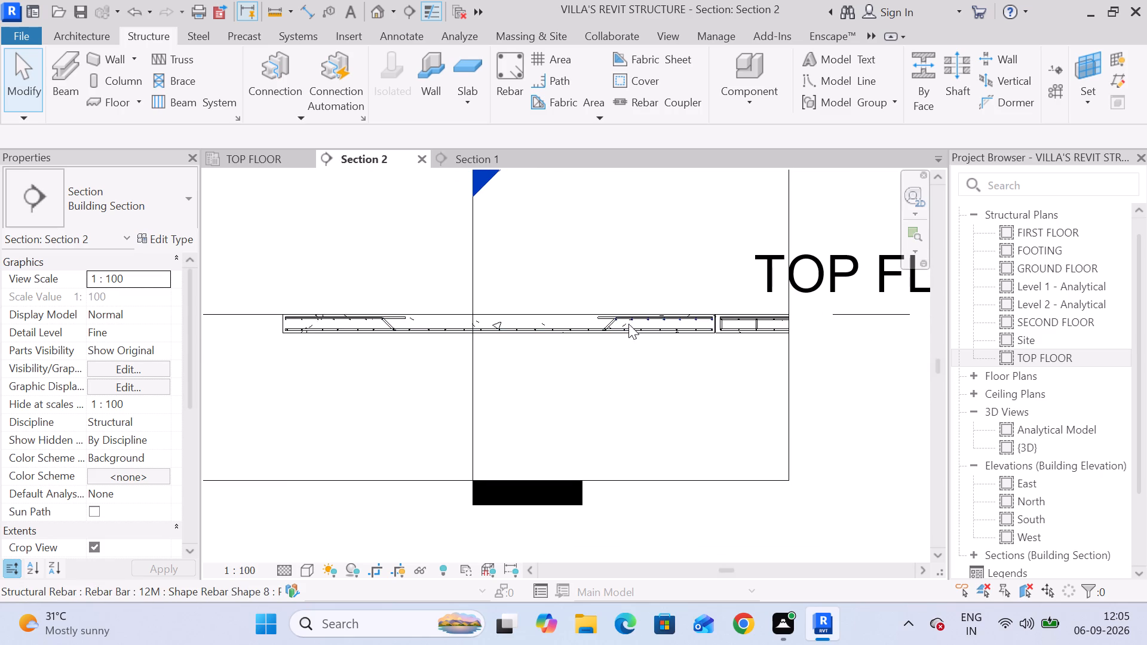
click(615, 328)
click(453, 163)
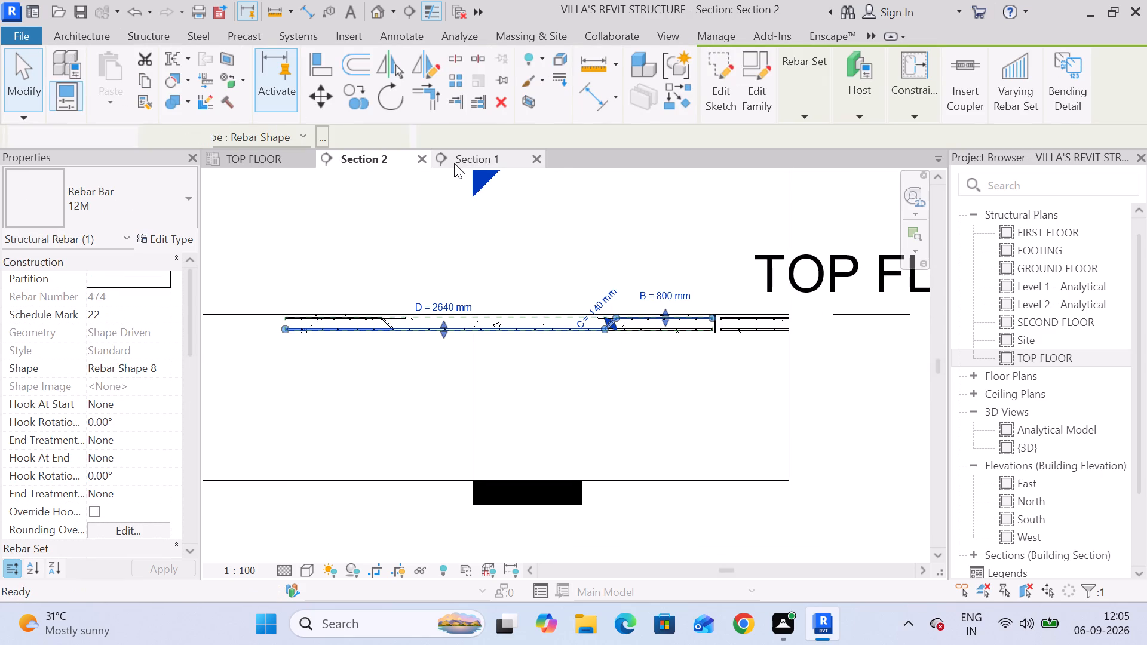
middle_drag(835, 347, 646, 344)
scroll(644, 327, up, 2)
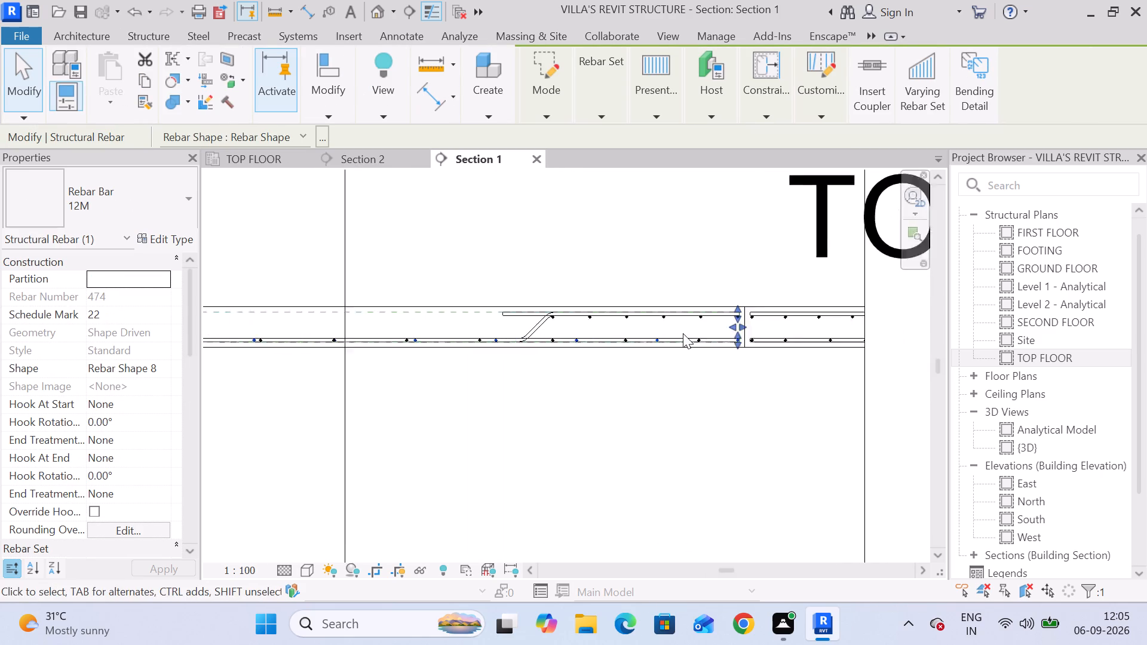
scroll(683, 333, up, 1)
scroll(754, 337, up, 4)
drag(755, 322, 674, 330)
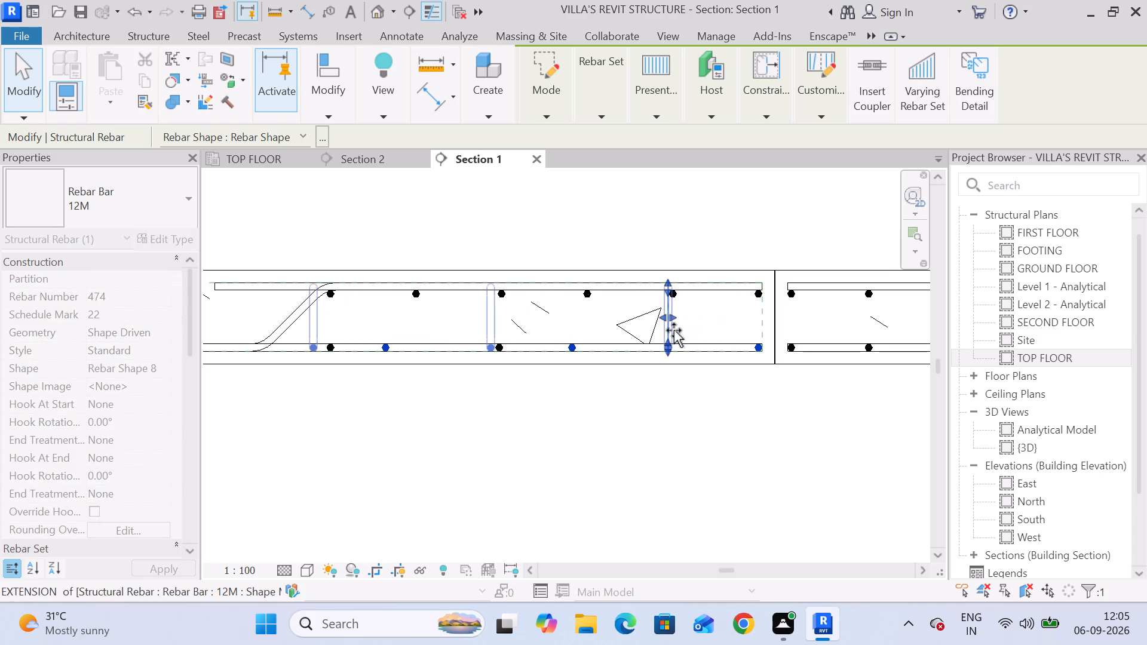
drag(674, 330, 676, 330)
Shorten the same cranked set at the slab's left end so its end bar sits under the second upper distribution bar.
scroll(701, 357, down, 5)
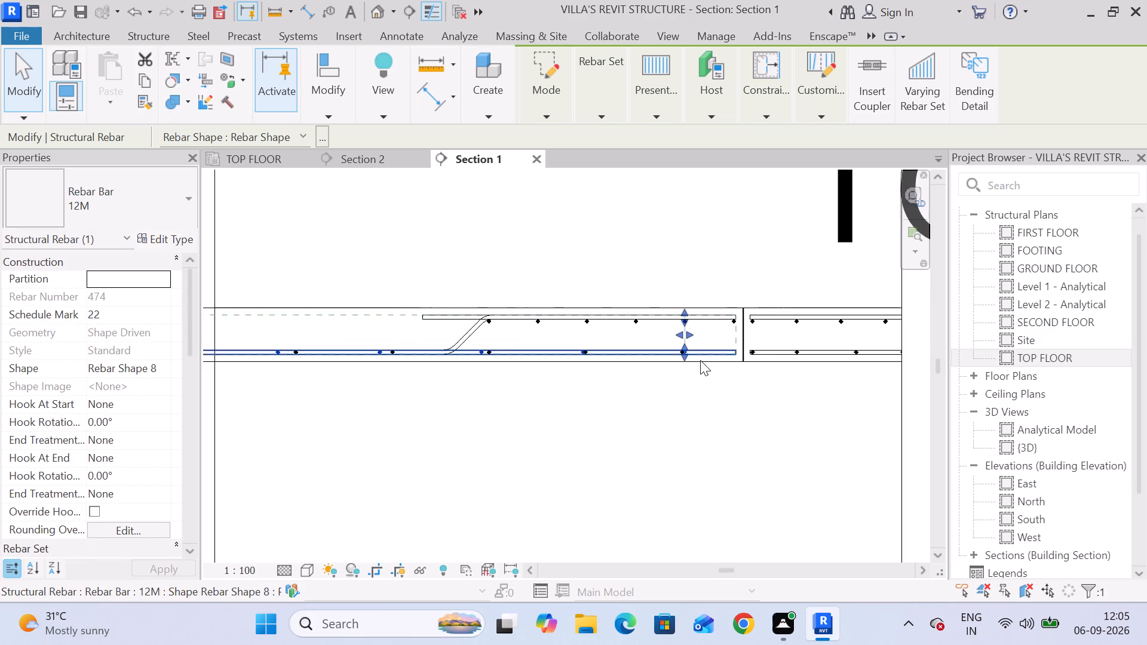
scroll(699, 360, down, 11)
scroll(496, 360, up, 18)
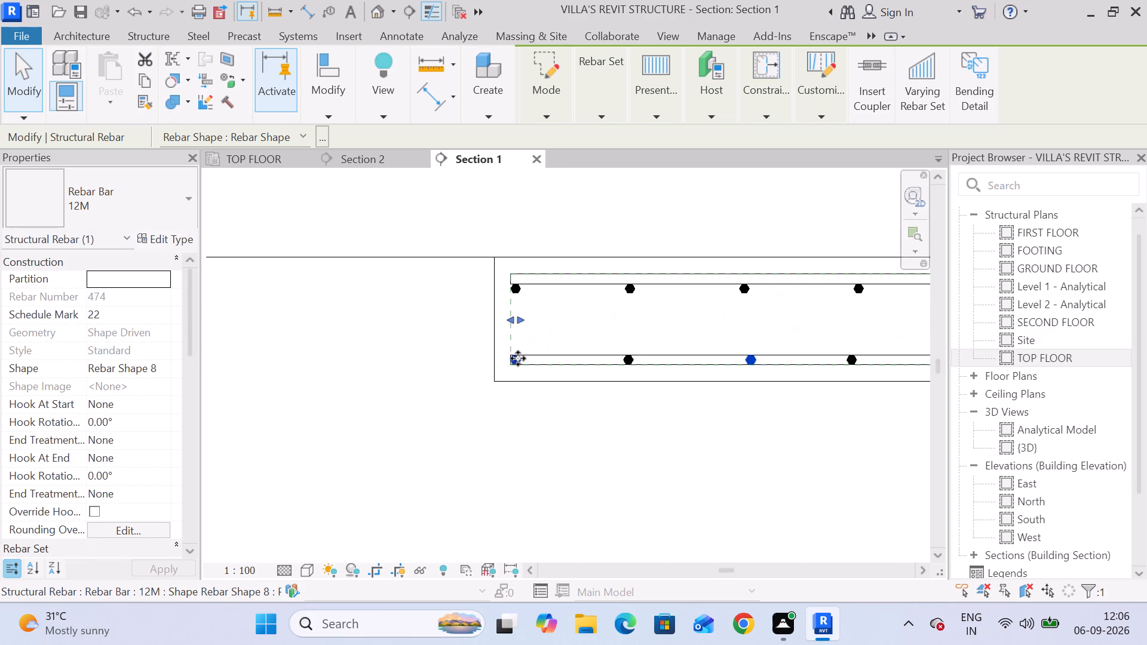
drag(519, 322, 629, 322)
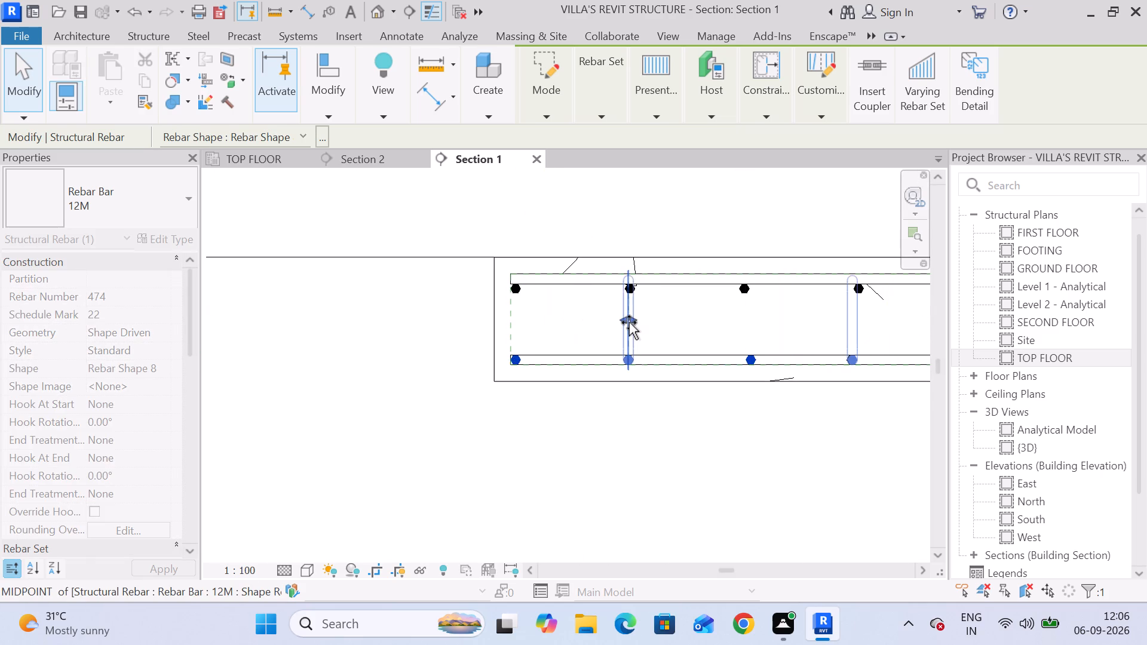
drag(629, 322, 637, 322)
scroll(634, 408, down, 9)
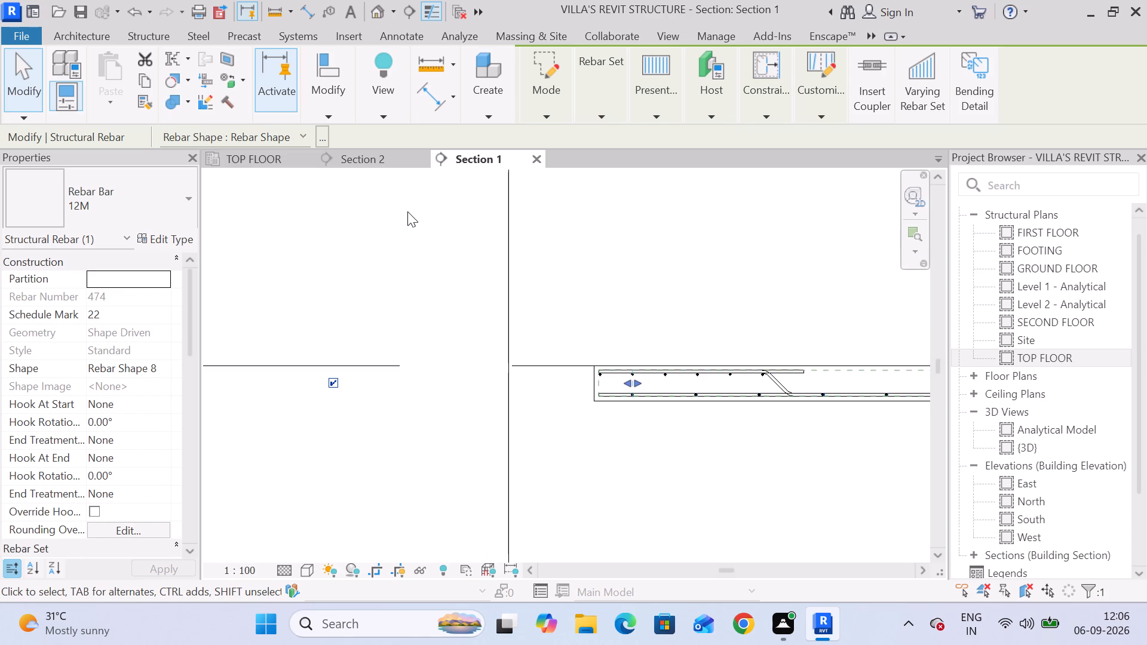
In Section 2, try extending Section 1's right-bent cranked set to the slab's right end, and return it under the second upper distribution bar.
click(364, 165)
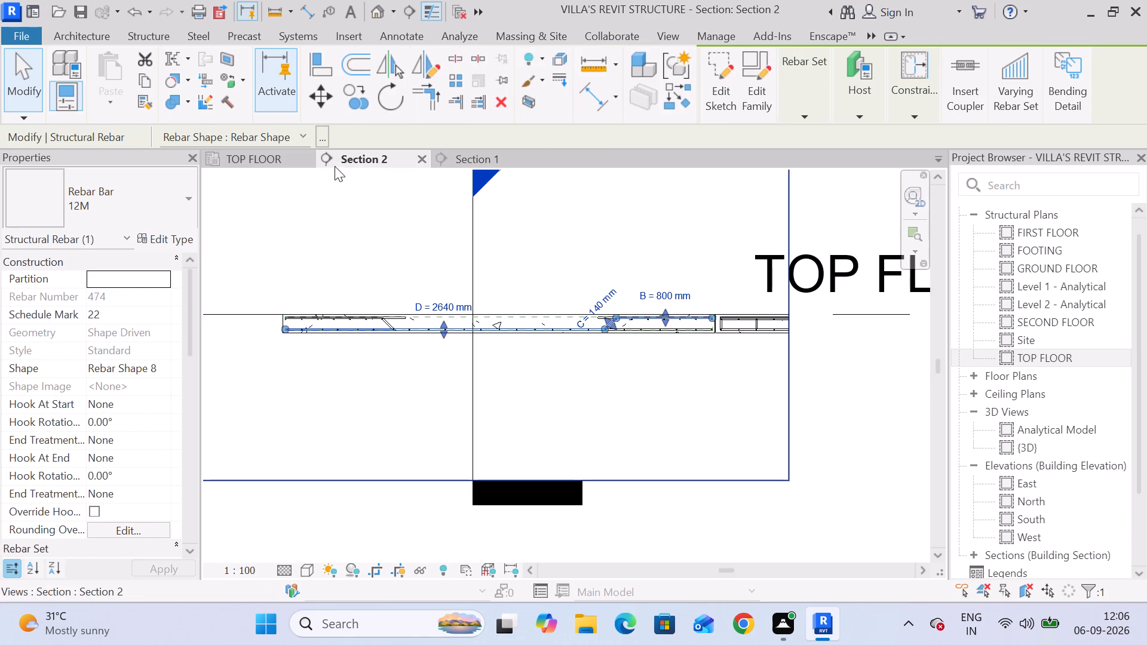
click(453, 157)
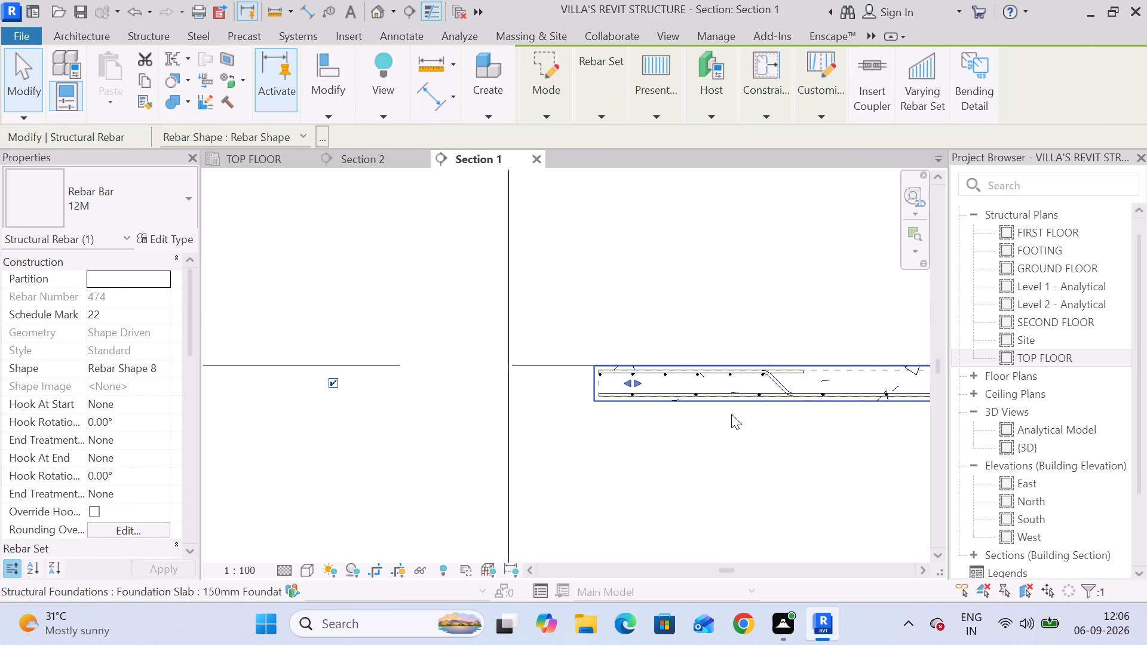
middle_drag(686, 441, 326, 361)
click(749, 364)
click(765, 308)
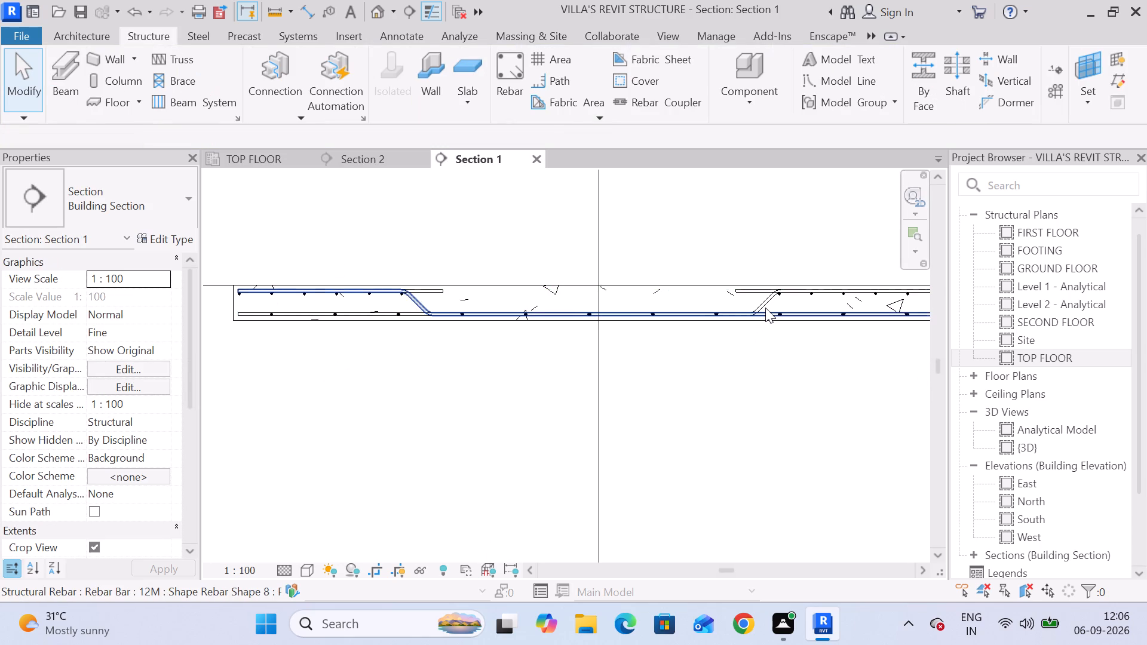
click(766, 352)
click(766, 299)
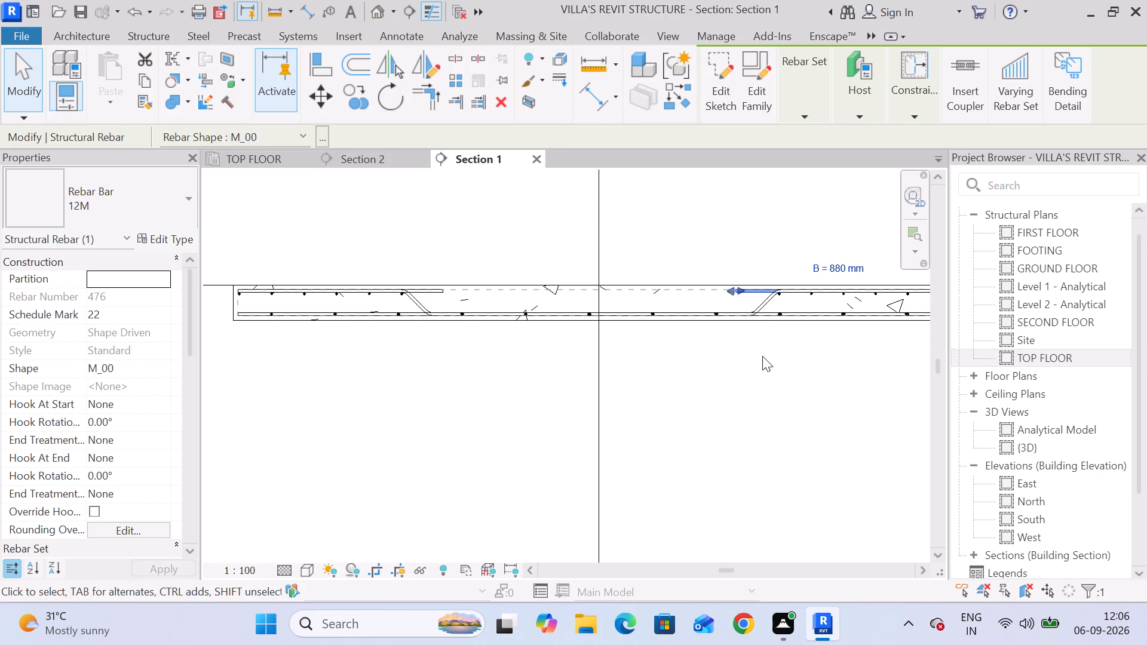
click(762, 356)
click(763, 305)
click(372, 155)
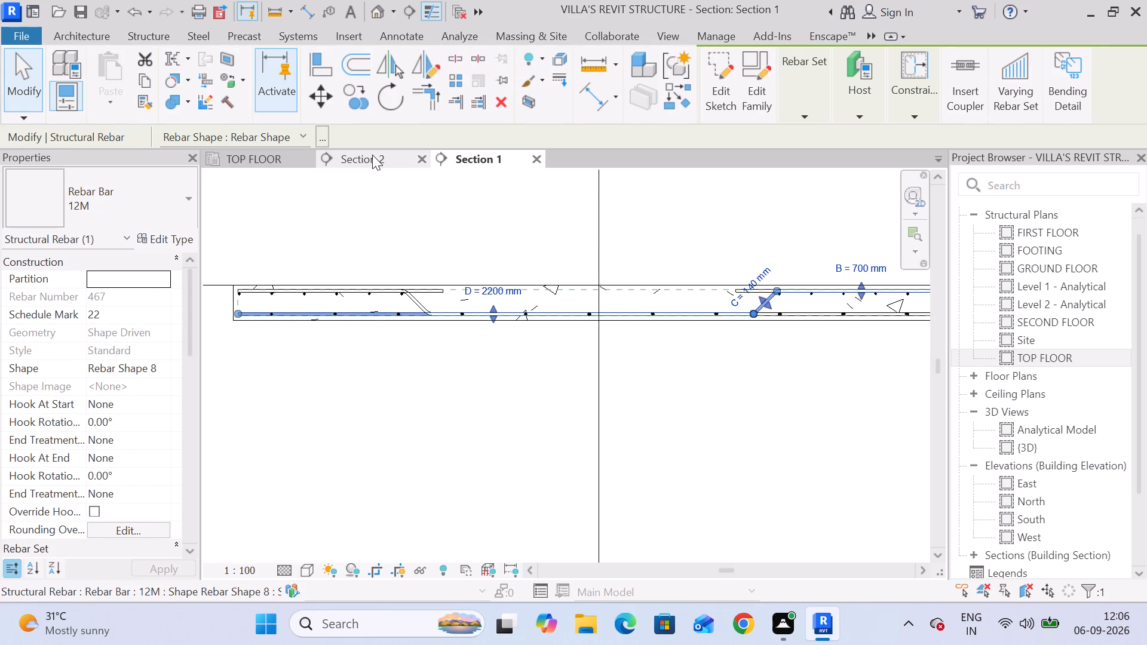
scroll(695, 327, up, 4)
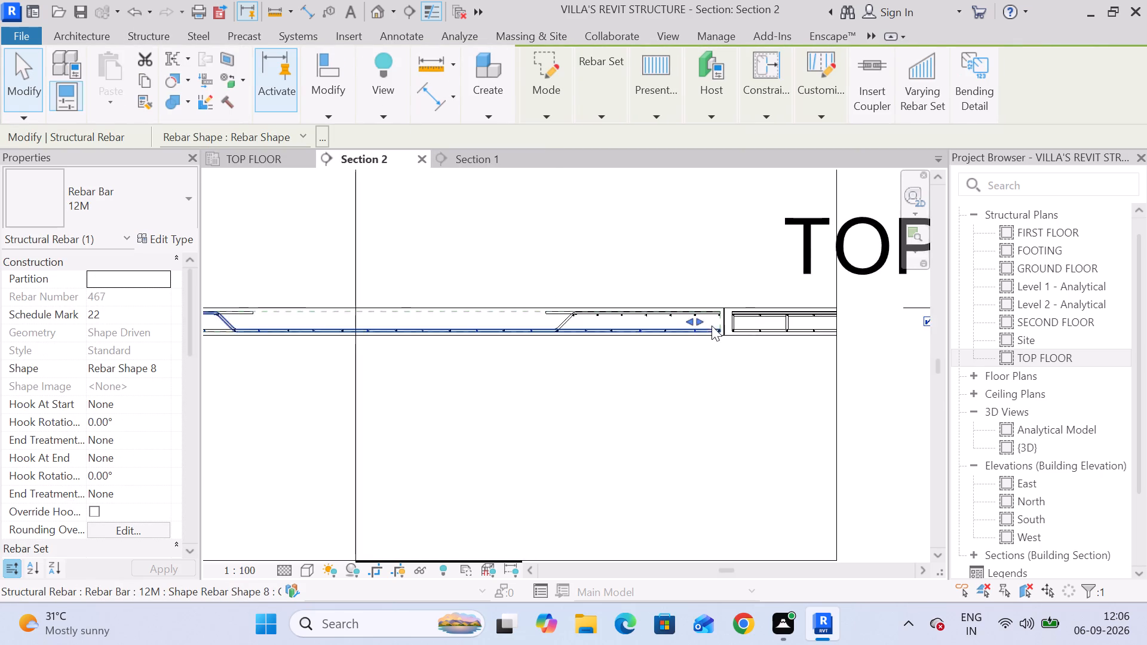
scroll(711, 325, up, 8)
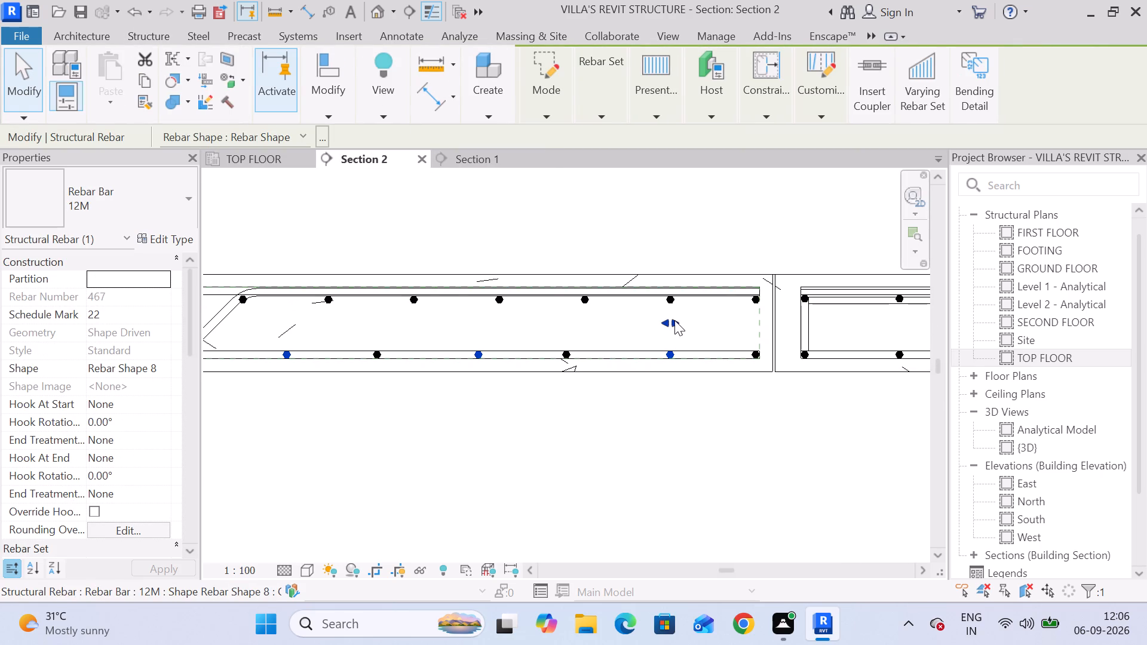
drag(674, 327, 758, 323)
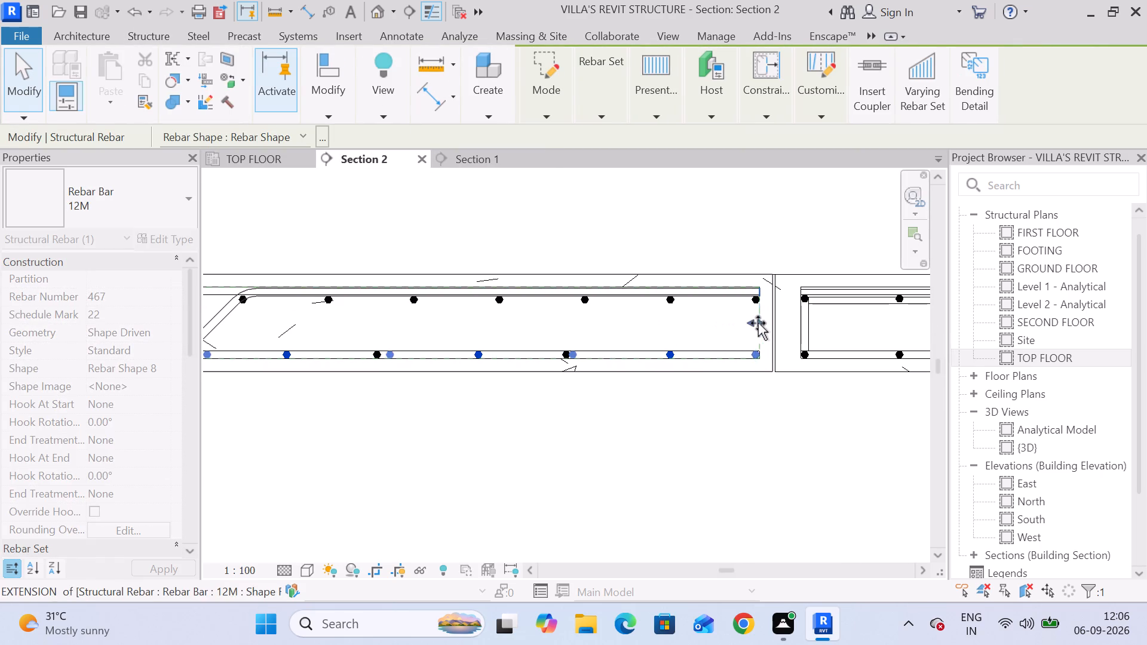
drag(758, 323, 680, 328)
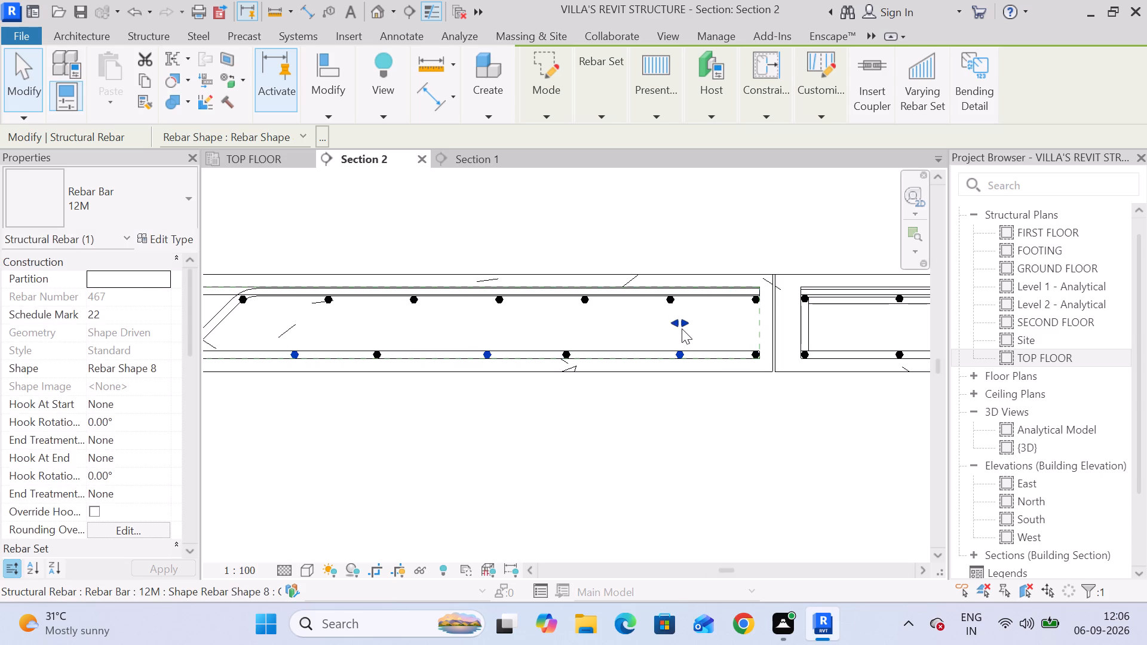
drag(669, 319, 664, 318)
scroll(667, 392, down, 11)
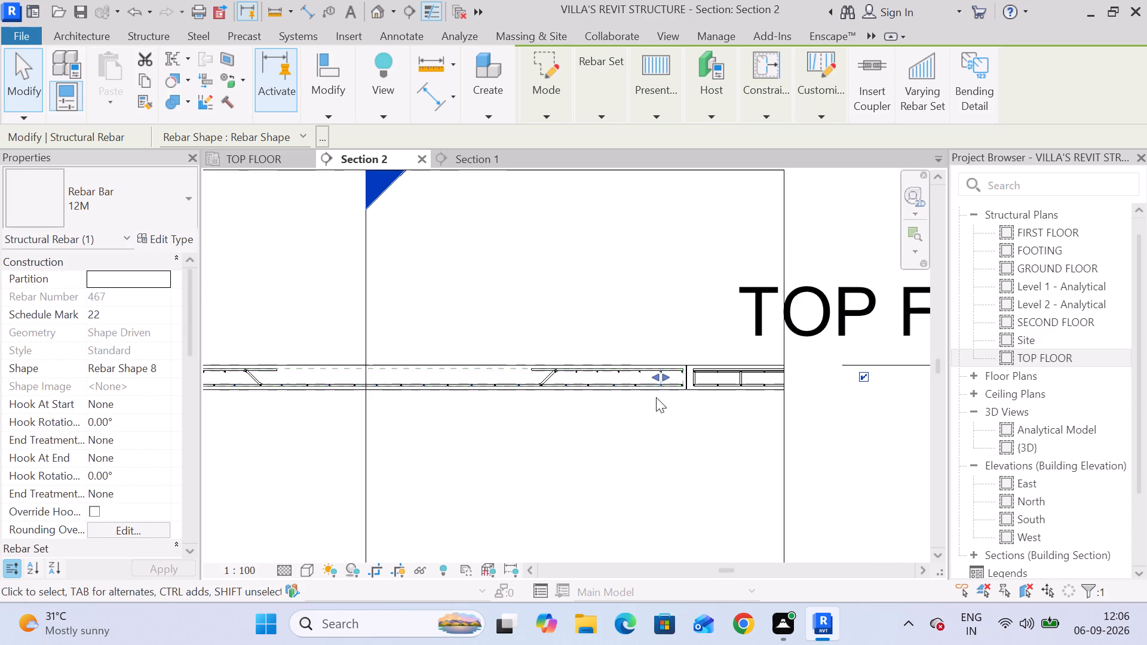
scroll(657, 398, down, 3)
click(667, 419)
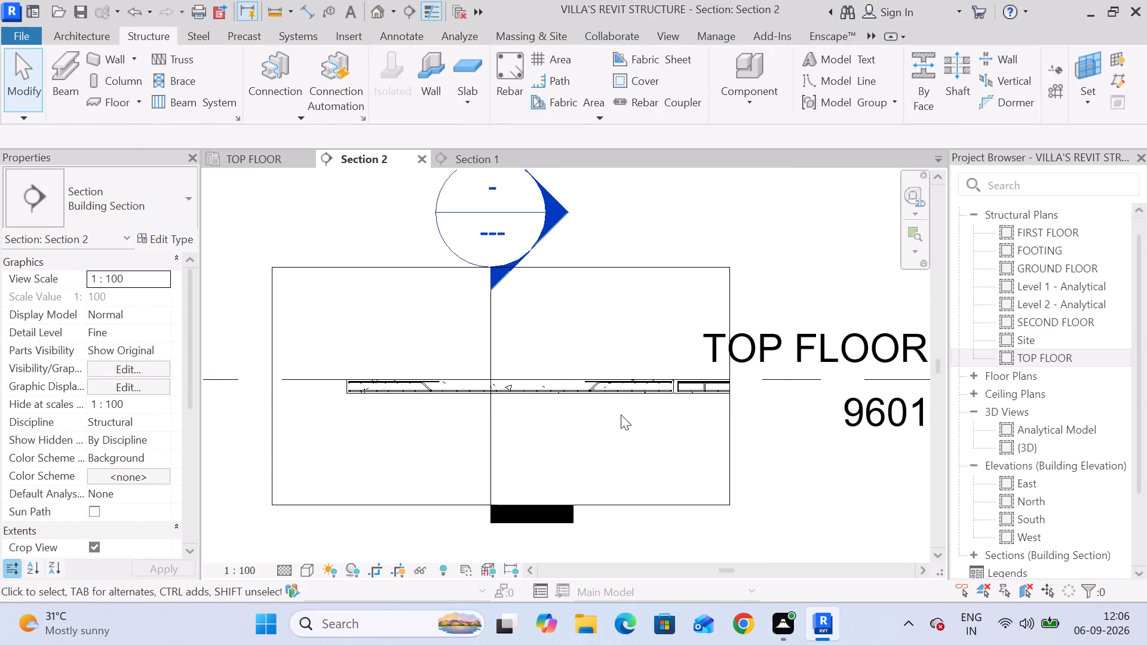
Extend Section 2's right-bent cranked set in Section 1 so its right end bar sits at the slab's outermost upper distribution bar.
scroll(596, 391, up, 5)
click(594, 389)
click(594, 376)
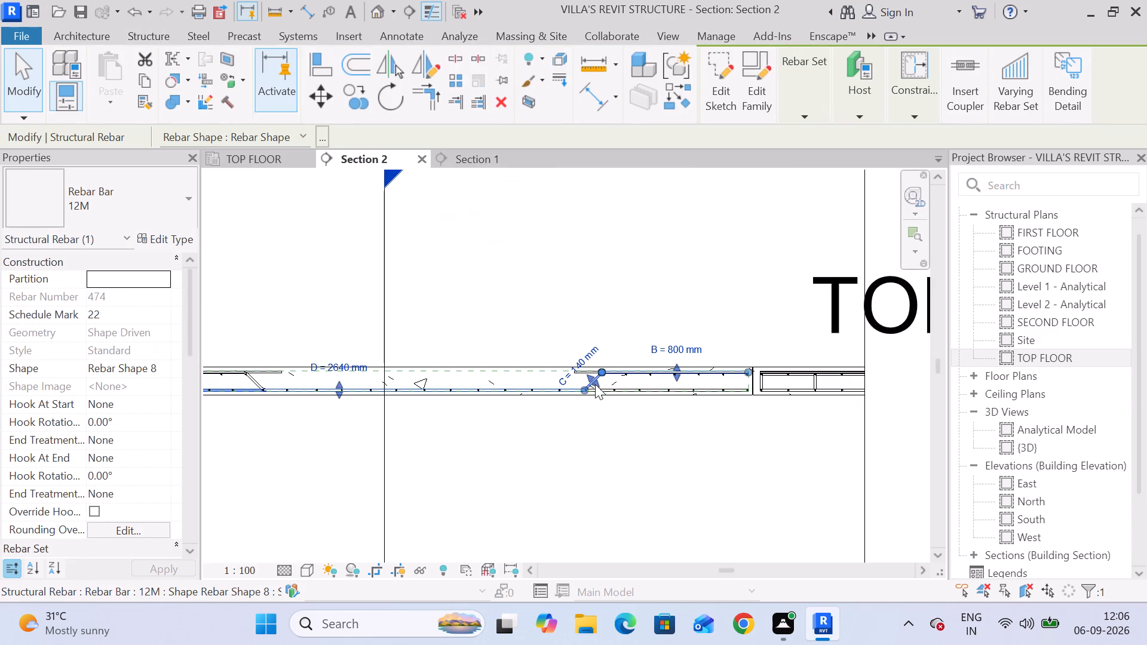
click(472, 152)
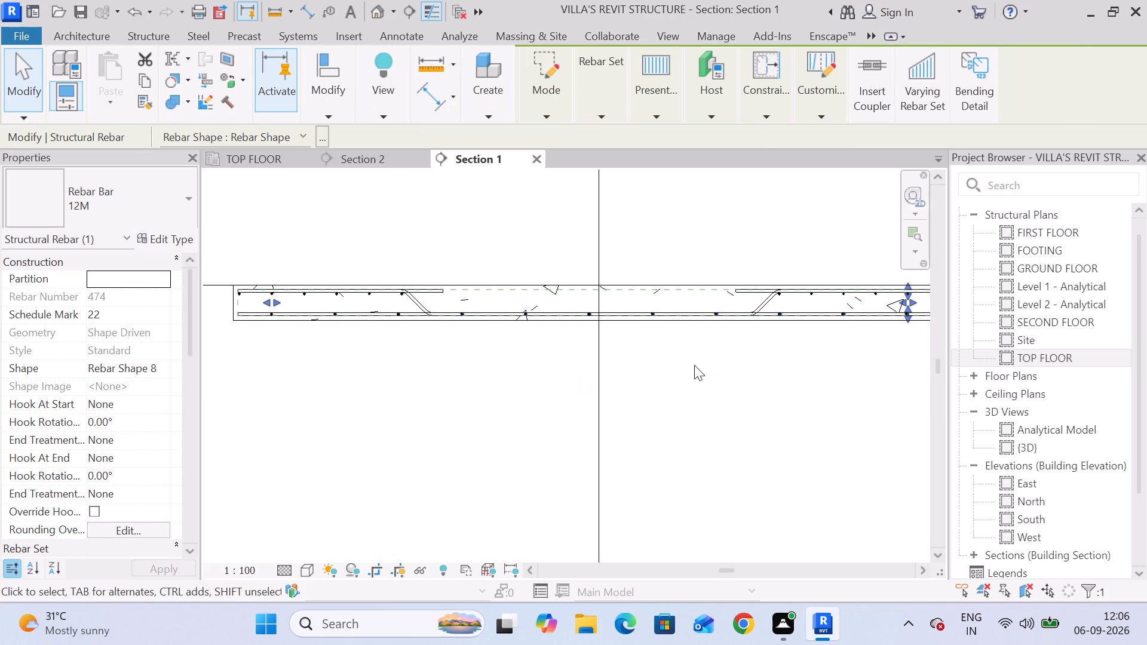
middle_drag(720, 360, 497, 343)
scroll(670, 279, up, 8)
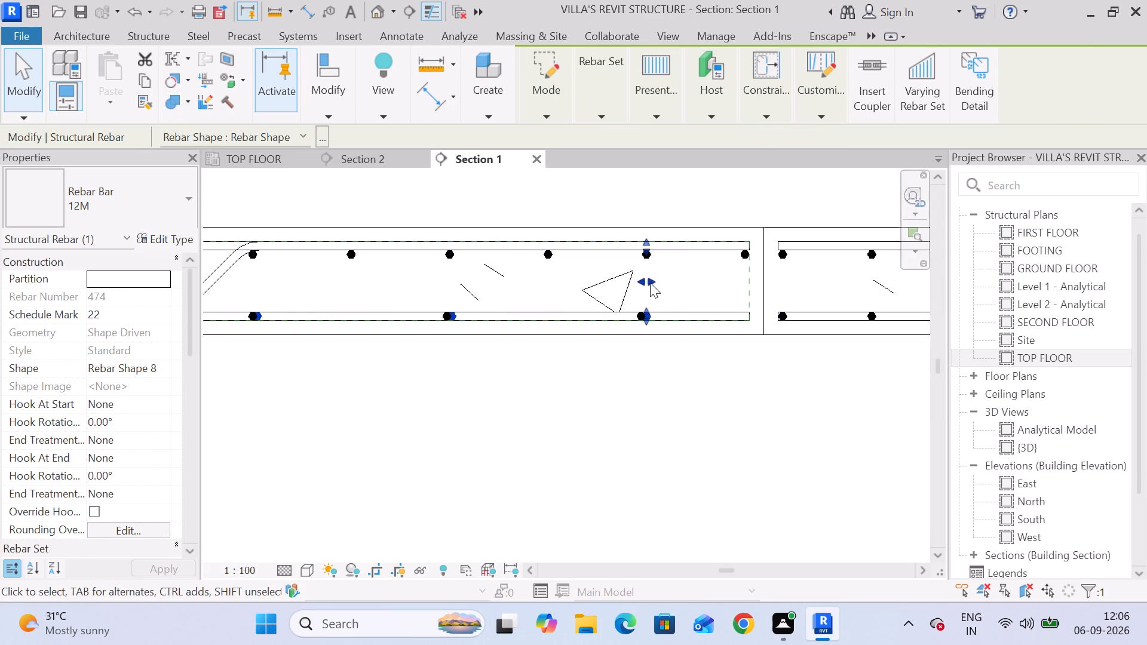
drag(652, 279, 757, 278)
click(749, 278)
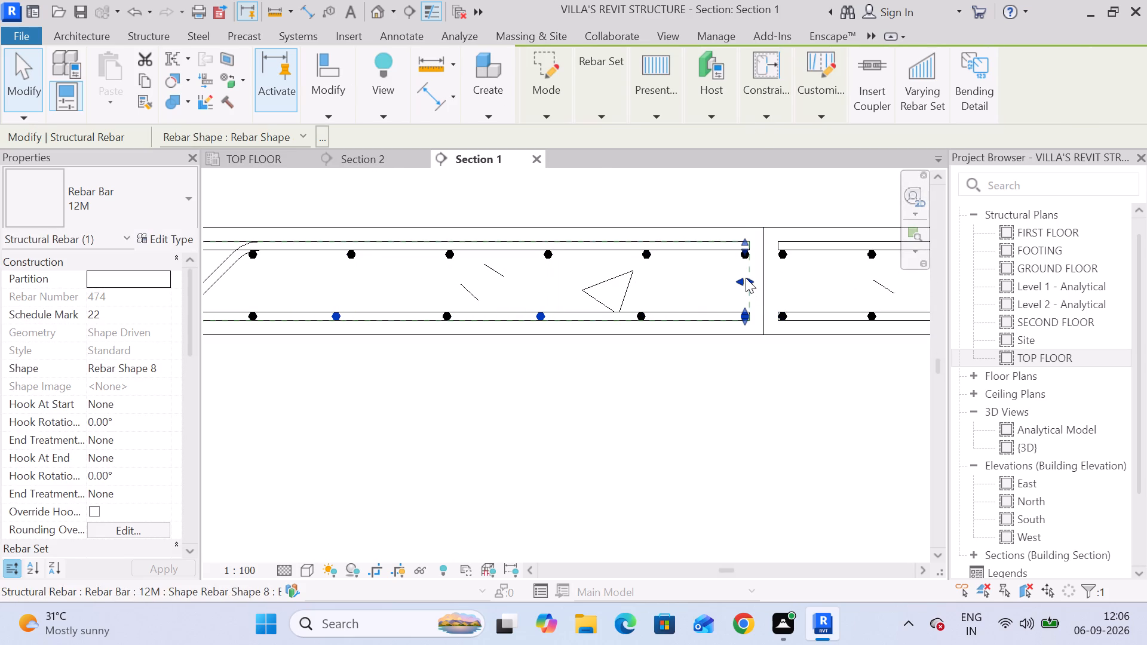
Extend the same cranked set at the slab's left end out to the outermost upper distribution bar.
scroll(670, 372, down, 5)
middle_drag(410, 414, 697, 386)
middle_drag(356, 400, 704, 388)
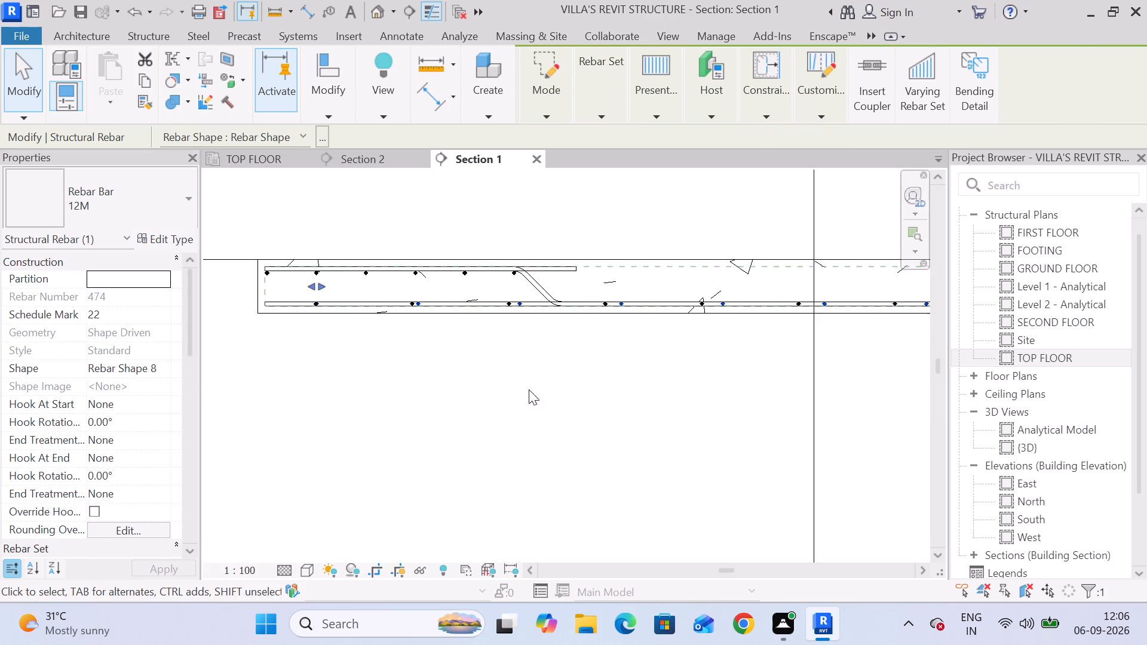
middle_drag(352, 386, 636, 391)
scroll(562, 270, up, 5)
drag(631, 318, 535, 327)
scroll(575, 413, down, 4)
middle_drag(575, 413, 427, 368)
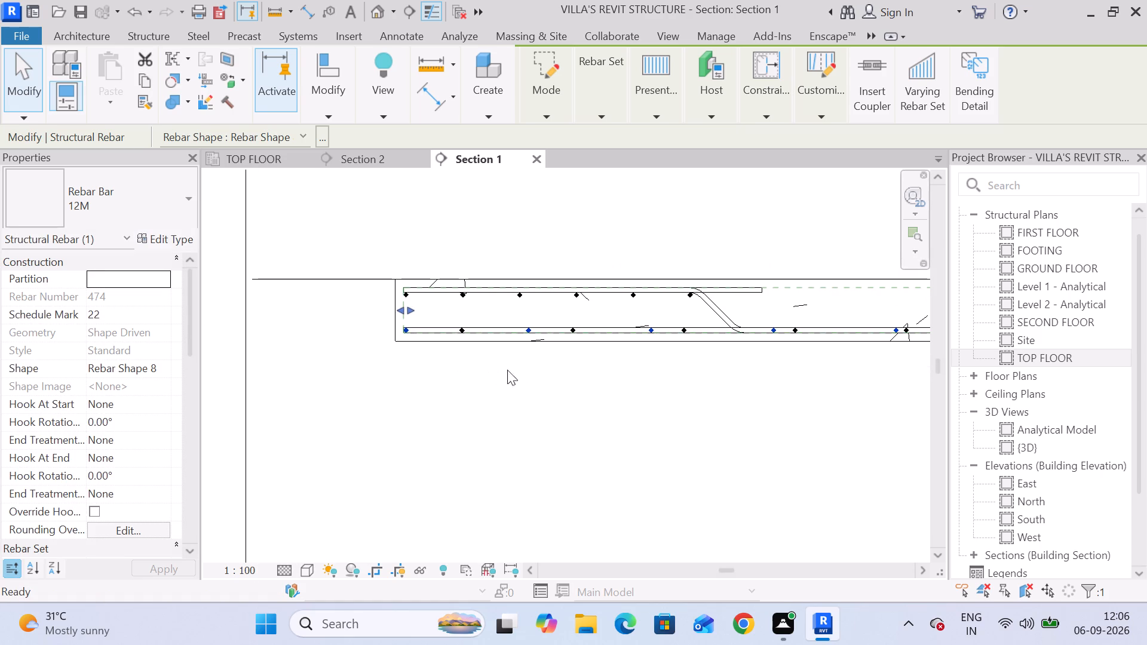
In Section 1, align the staggered lower cranked set's right end bar directly beneath the second-outermost upper distribution bar.
click(589, 376)
click(462, 332)
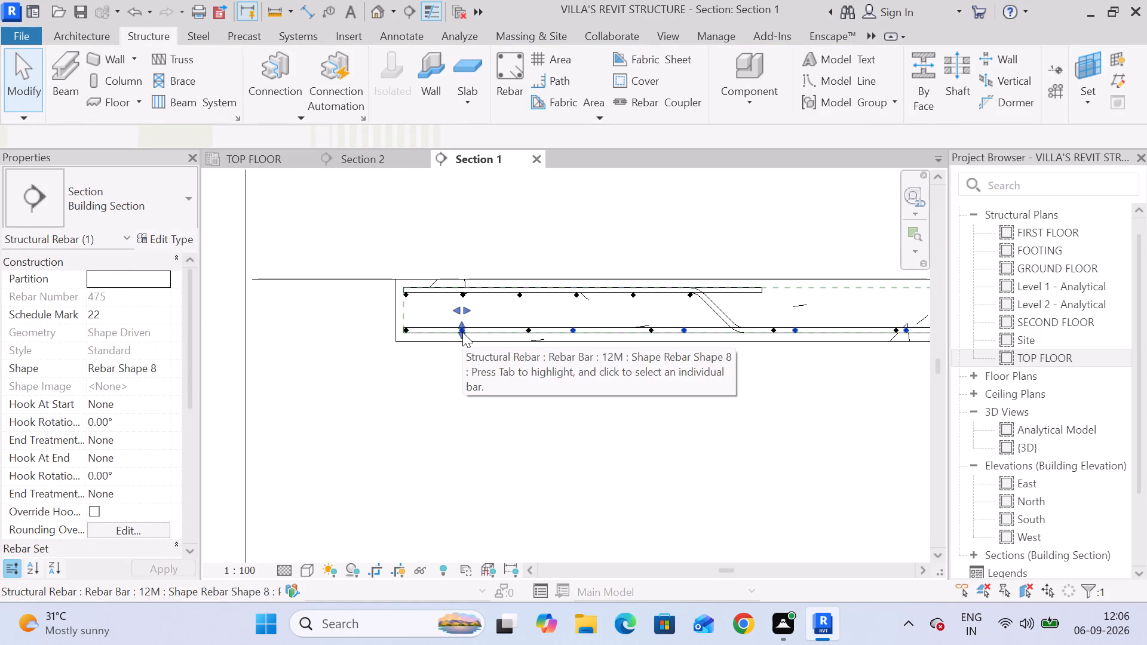
scroll(573, 324, up, 4)
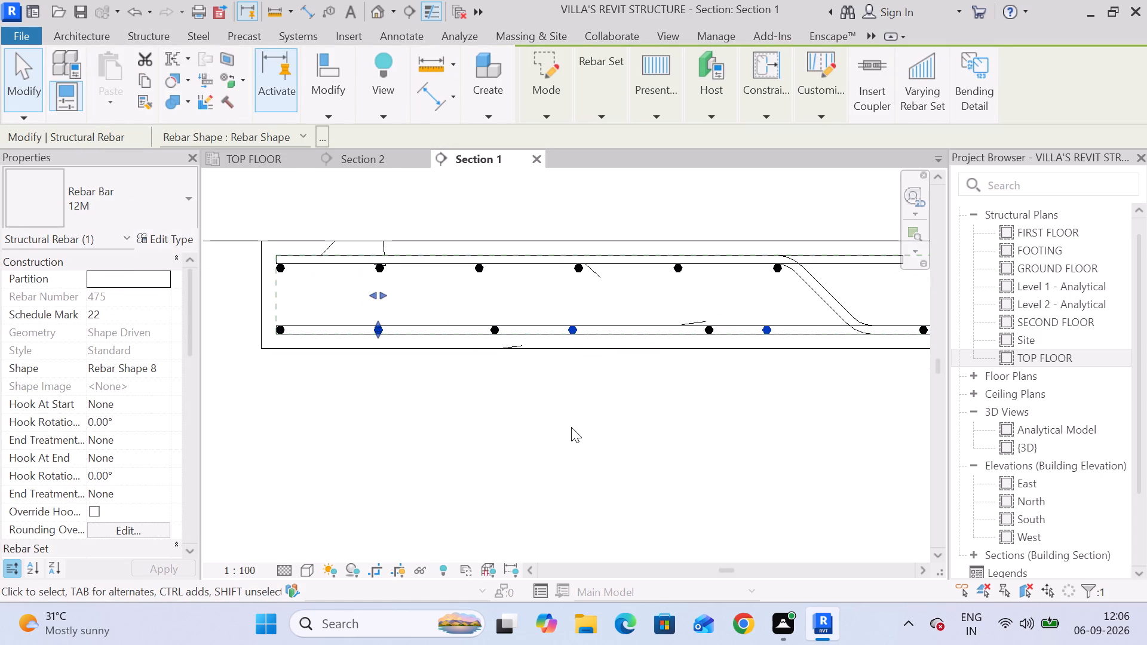
click(571, 426)
scroll(572, 426, down, 4)
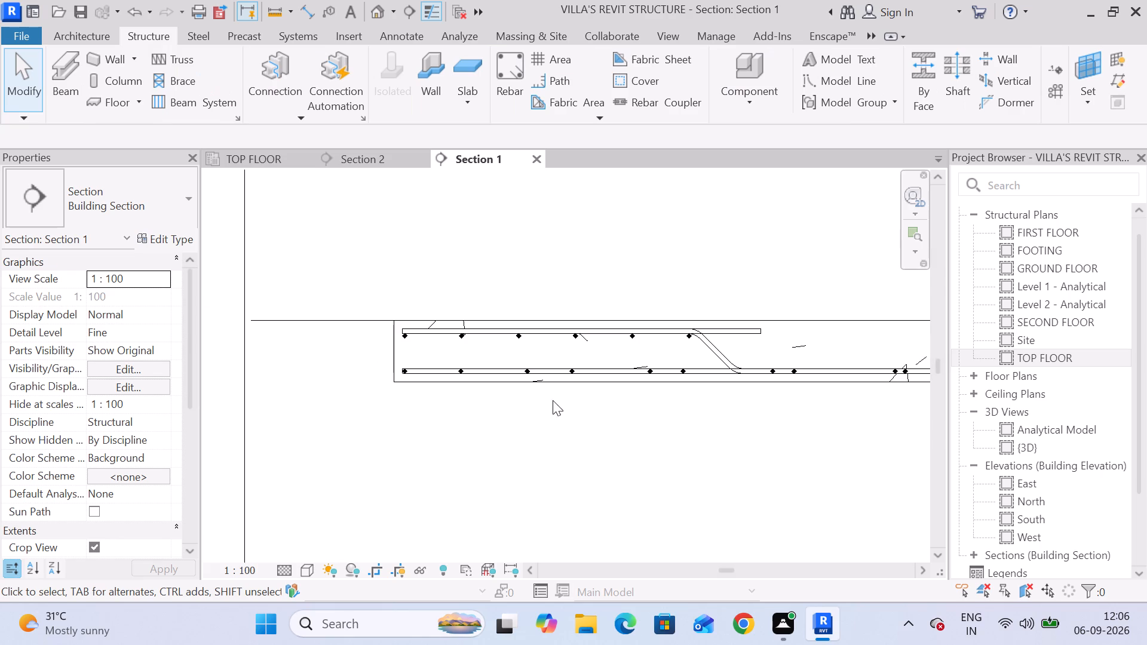
scroll(538, 380, down, 4)
middle_drag(755, 440, 395, 422)
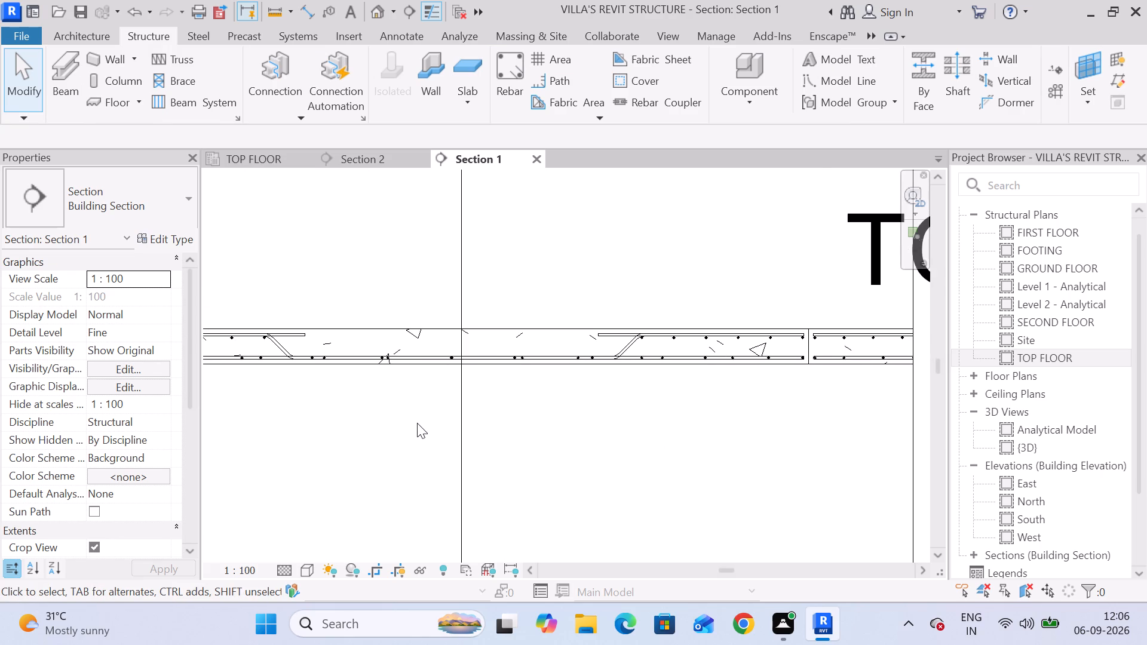
scroll(763, 357, up, 10)
click(776, 357)
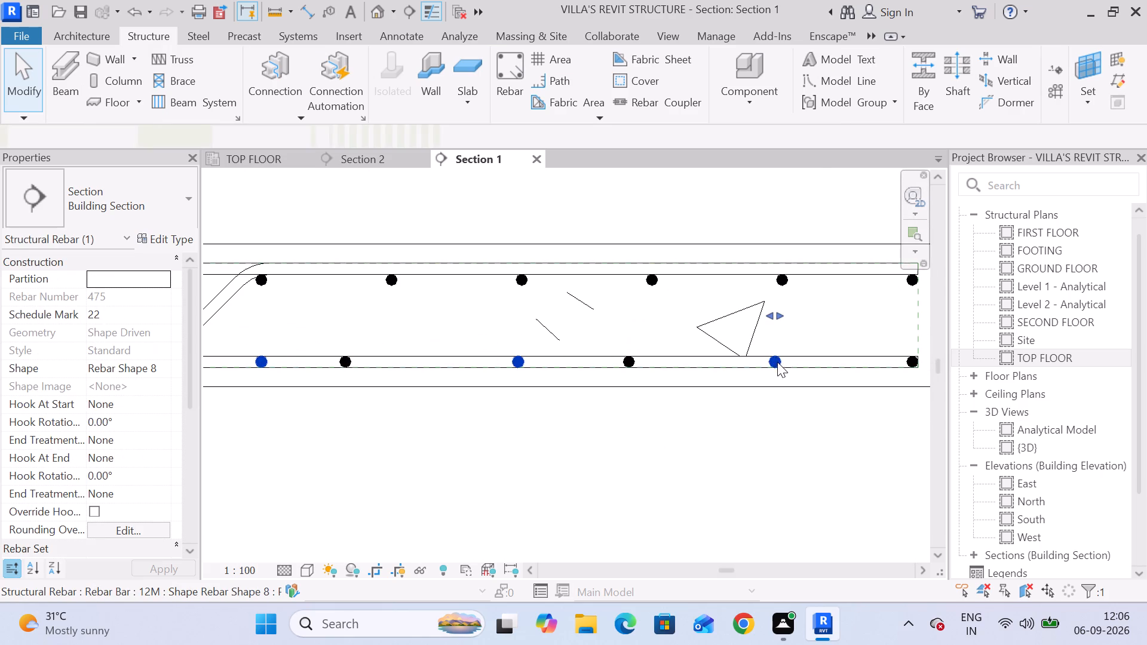
drag(778, 317, 789, 316)
scroll(784, 313, up, 4)
click(784, 313)
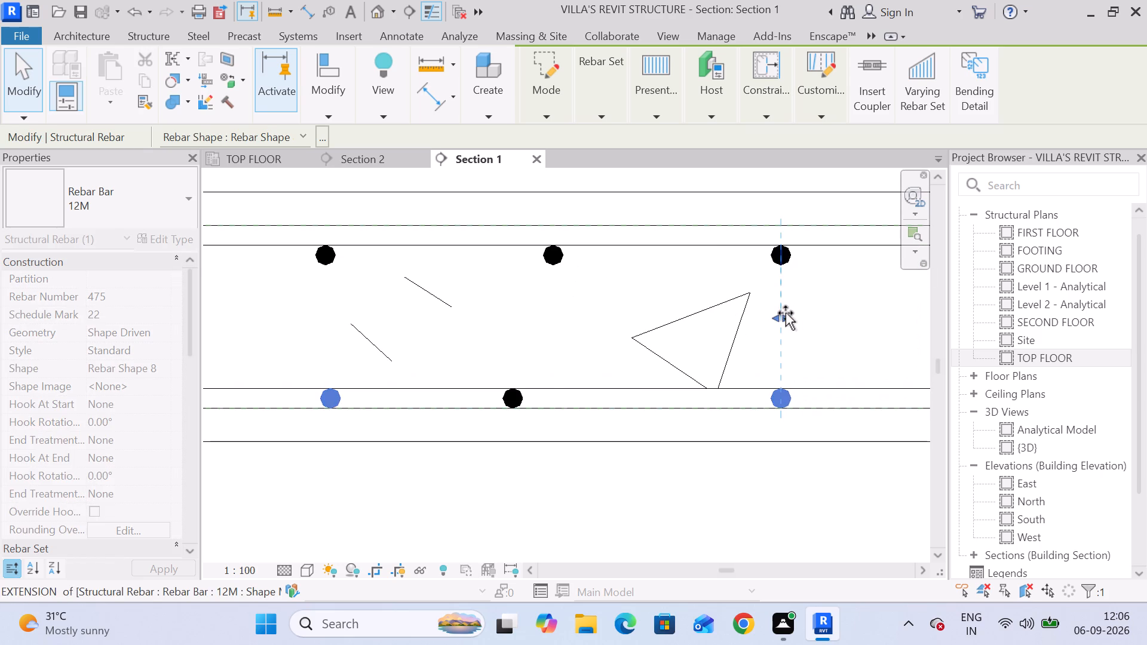
Check the same cranked set's left end bar against the second upper distribution bar at the slab's left end.
scroll(790, 322, down, 13)
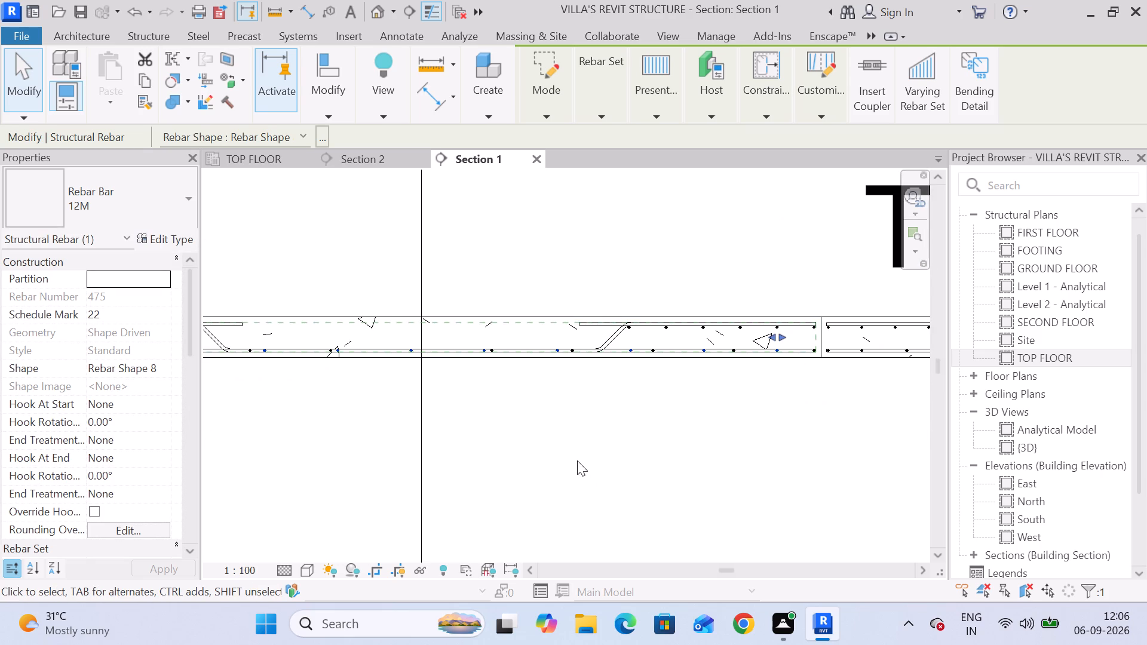
middle_drag(574, 445, 863, 431)
scroll(328, 326, up, 2)
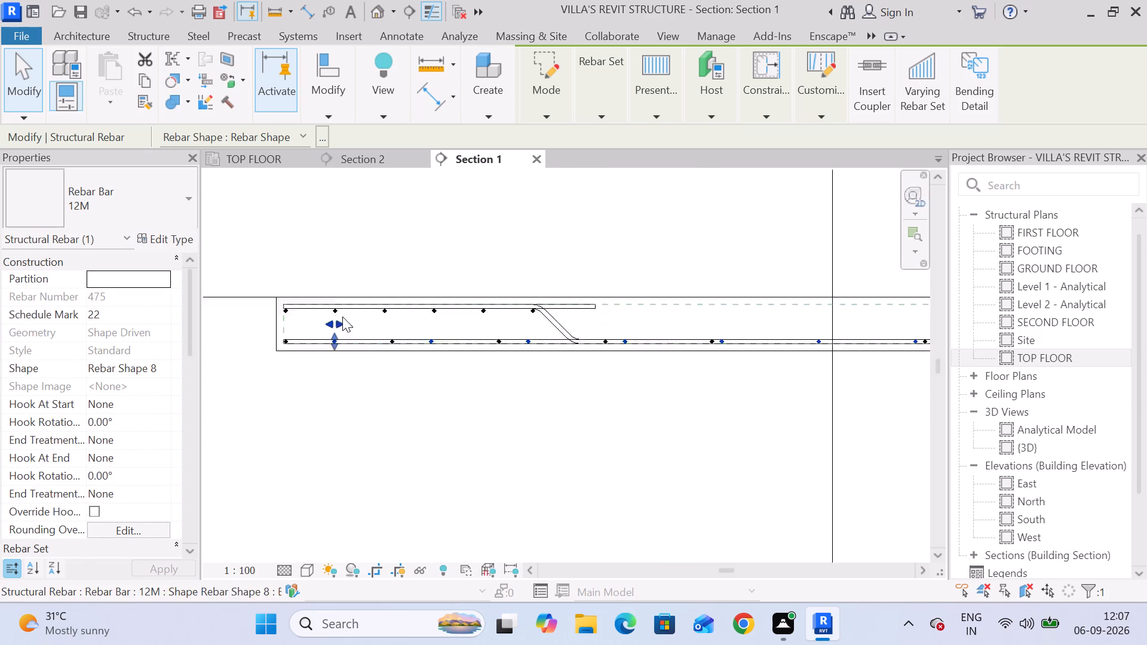
scroll(342, 317, up, 7)
scroll(328, 330, down, 3)
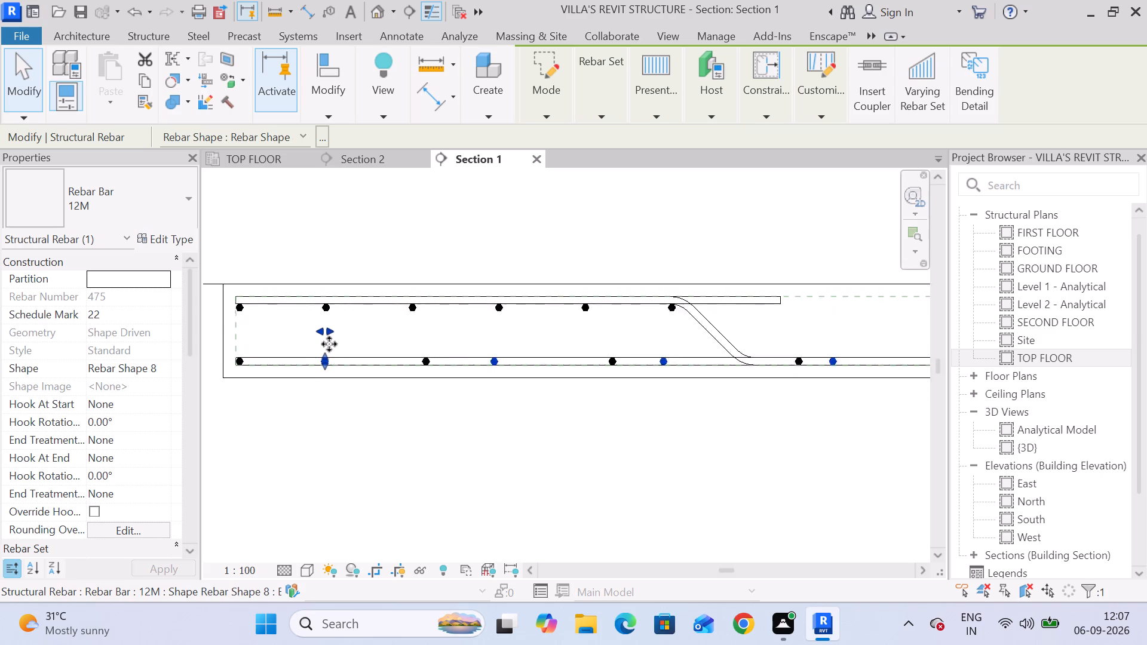
scroll(329, 344, down, 1)
click(369, 408)
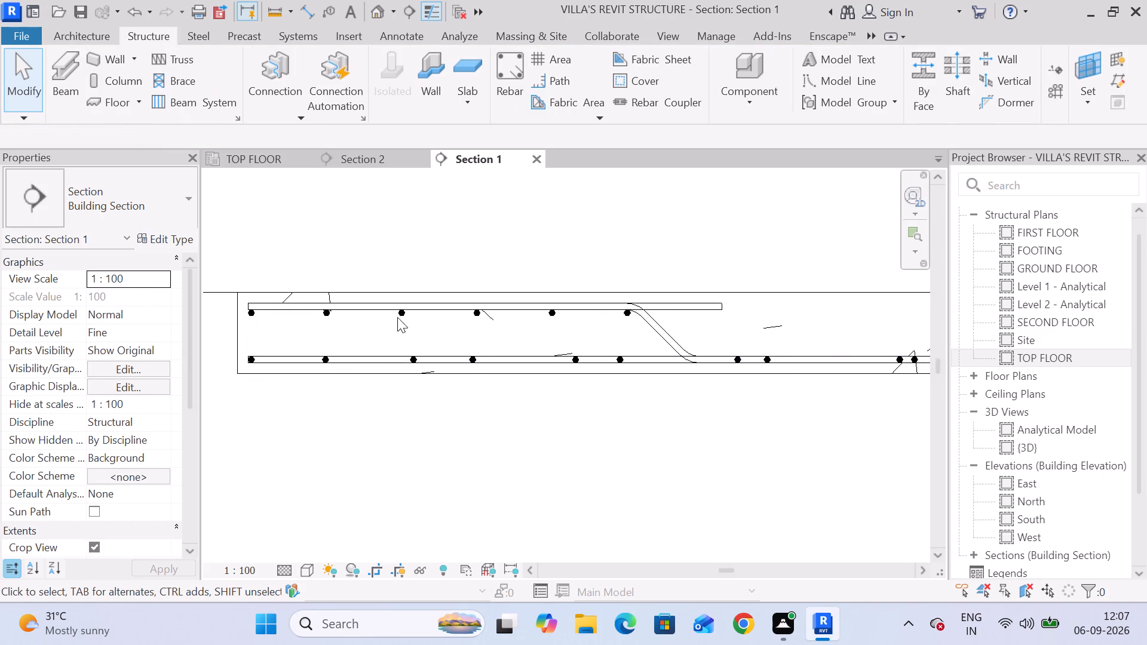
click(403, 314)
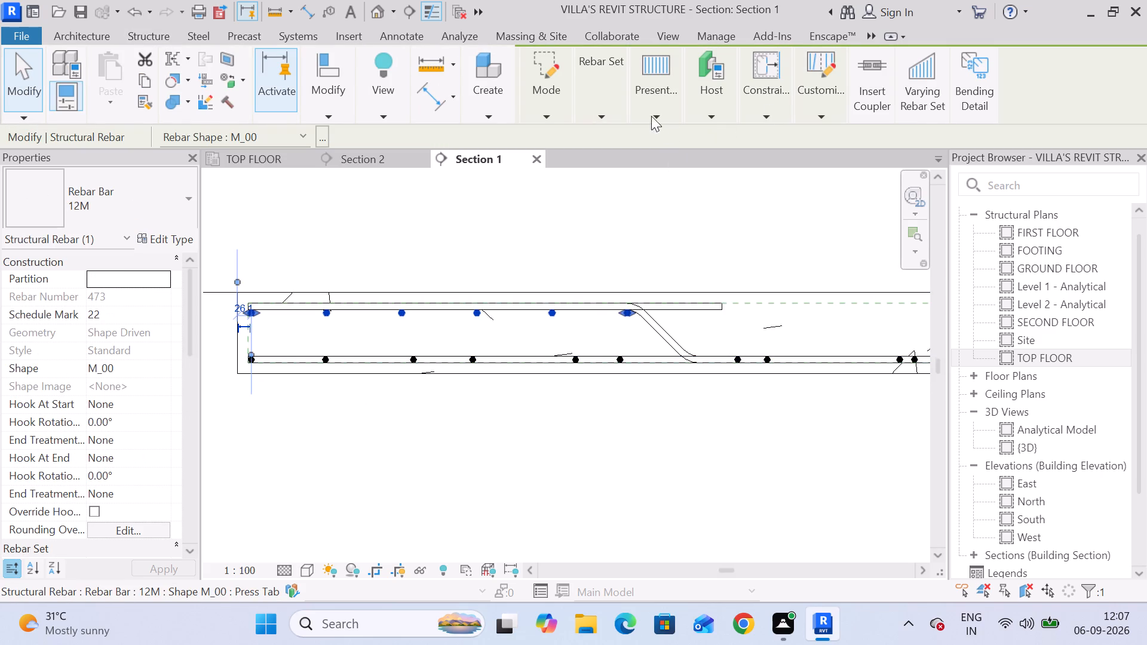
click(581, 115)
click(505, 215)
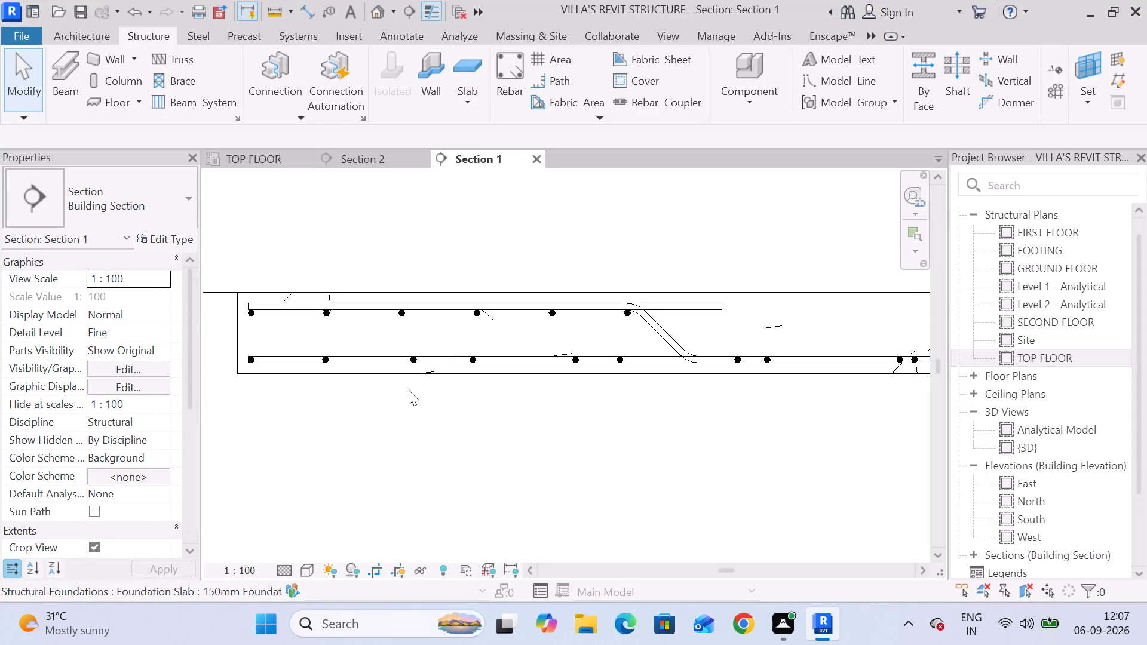
Pick Section 2's right straight top bar set and, in the TOP FLOOR plan, pull its lower end bar inward from the slab's lower edge.
scroll(416, 401, down, 5)
middle_drag(548, 435, 270, 366)
scroll(295, 364, down, 2)
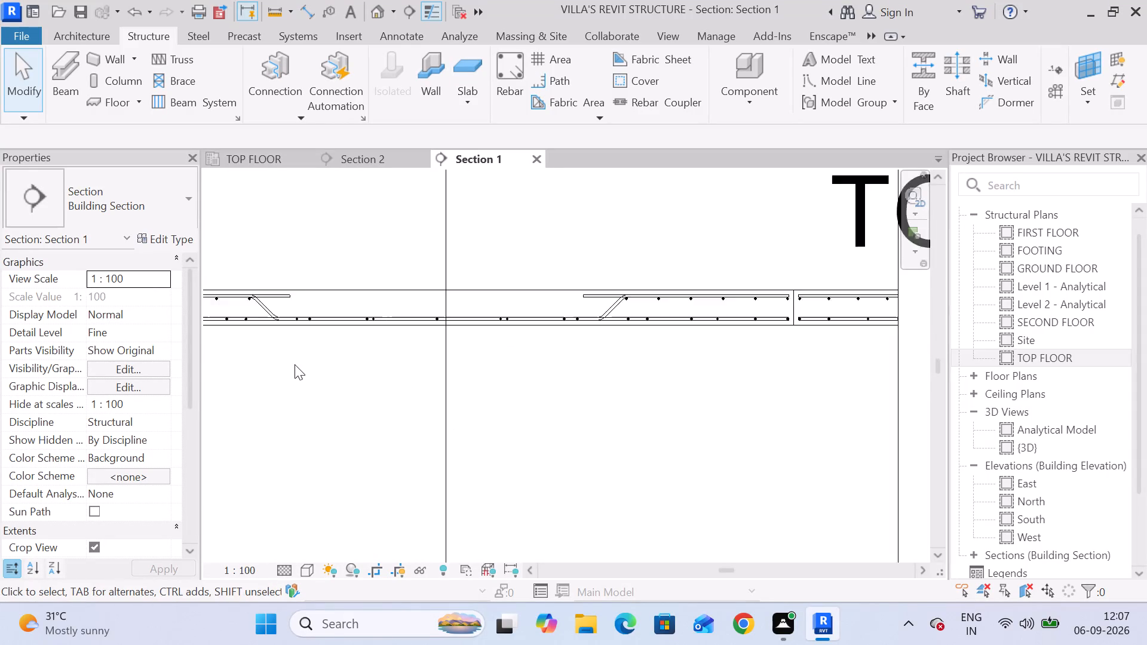
scroll(295, 364, down, 3)
middle_drag(516, 397, 584, 377)
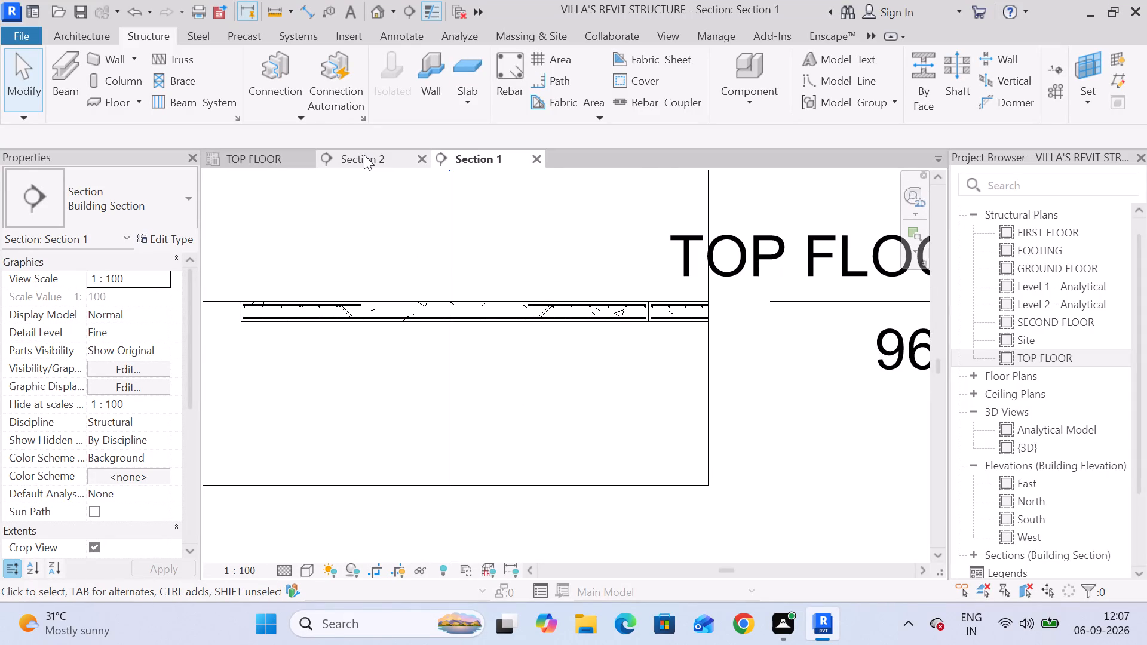
click(364, 155)
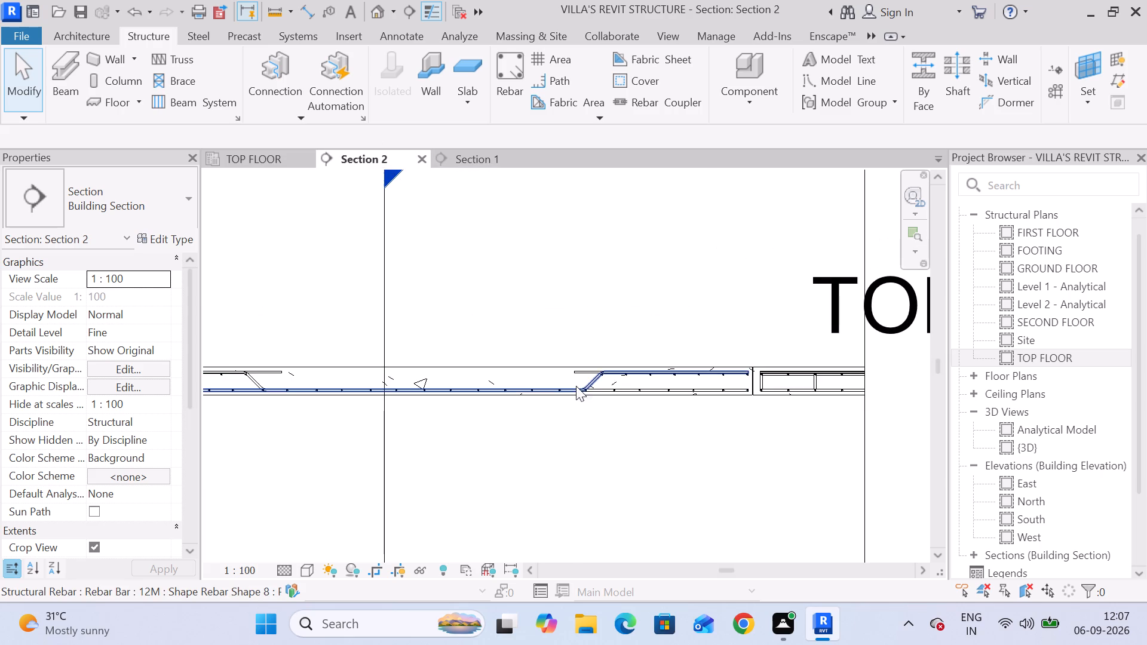
click(576, 376)
click(271, 162)
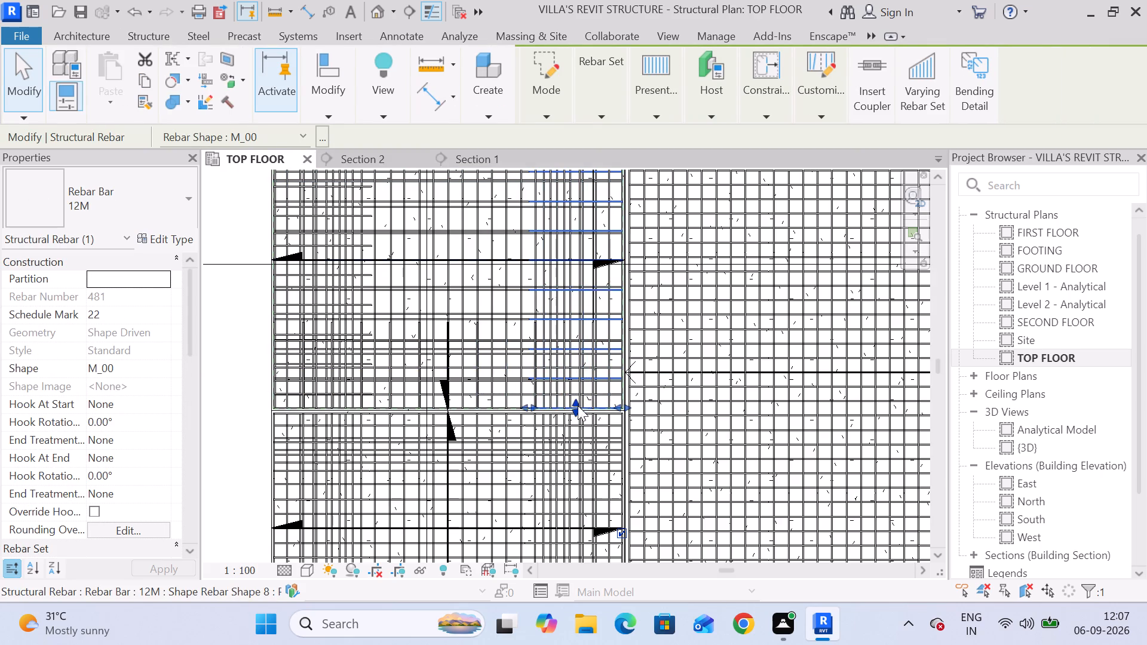
scroll(578, 406, up, 4)
drag(578, 406, 578, 389)
scroll(579, 389, down, 4)
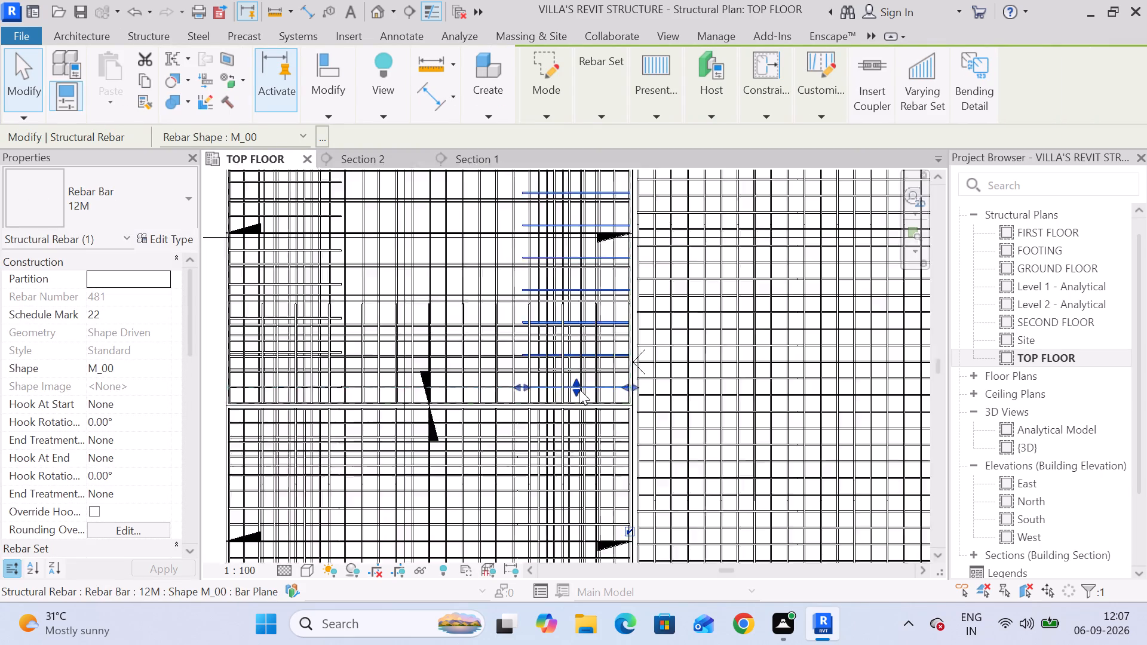
Pull the same straight set's upper end bar inward from the slab's upper edge to stagger it between the cranked bars.
scroll(579, 389, down, 7)
scroll(590, 244, up, 14)
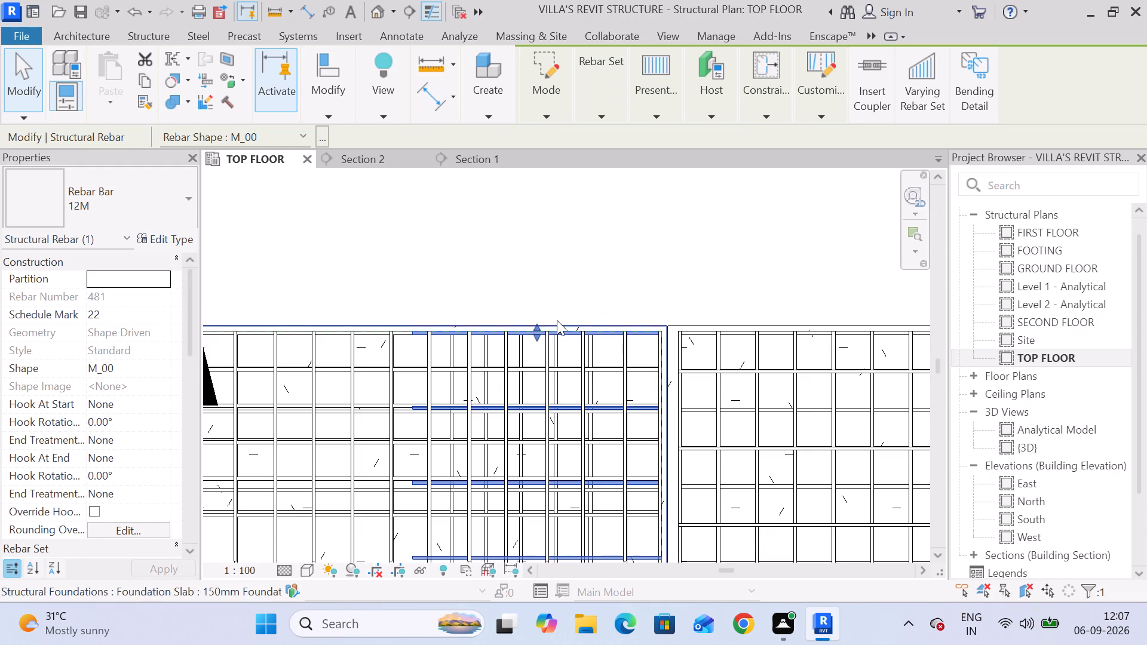
drag(544, 328, 544, 365)
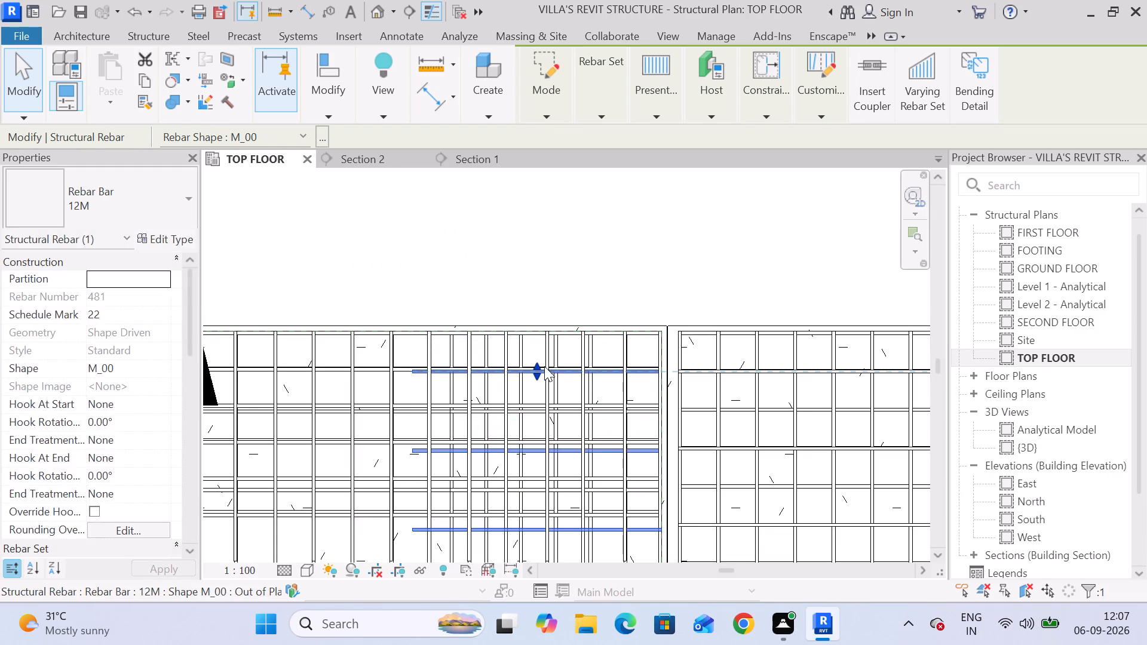
click(536, 366)
scroll(544, 368, down, 4)
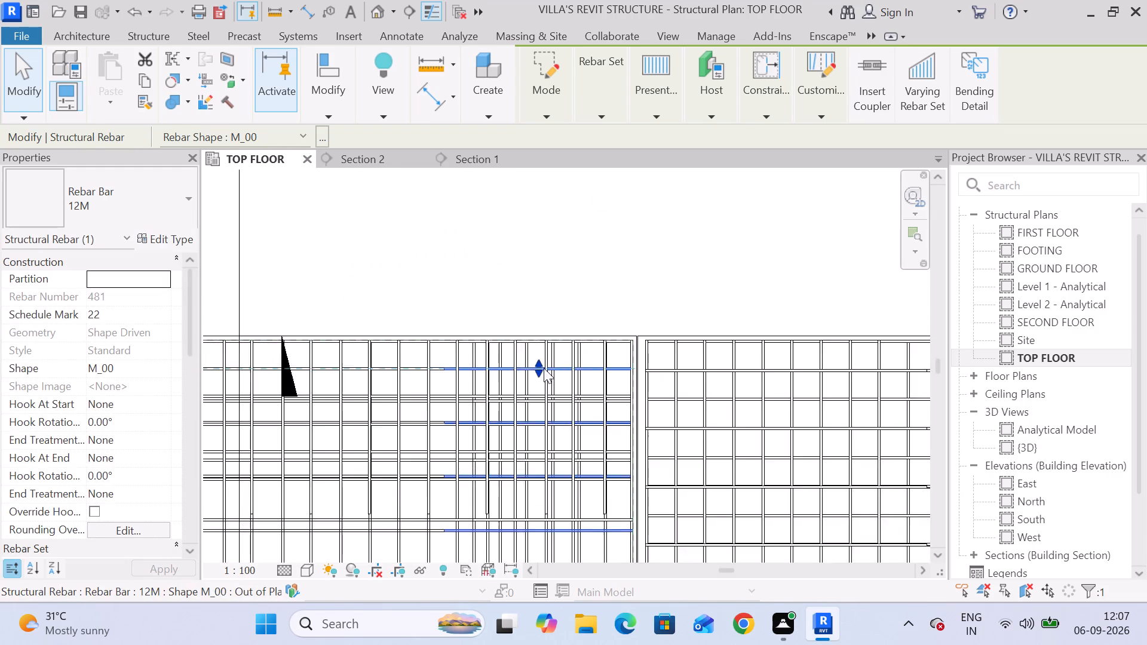
scroll(544, 368, down, 1)
middle_drag(544, 369, 614, 248)
scroll(621, 249, down, 6)
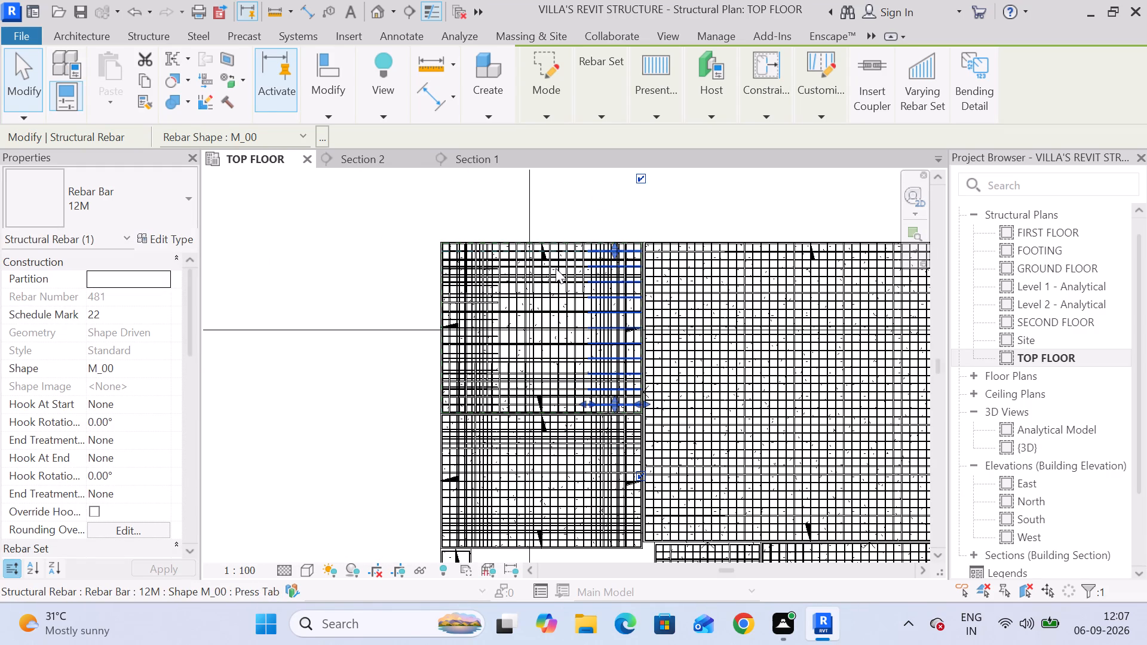
Pick Section 2's left straight top bar set and, in the TOP FLOOR plan, extend its upper end to the slab's outermost upper bar.
click(370, 161)
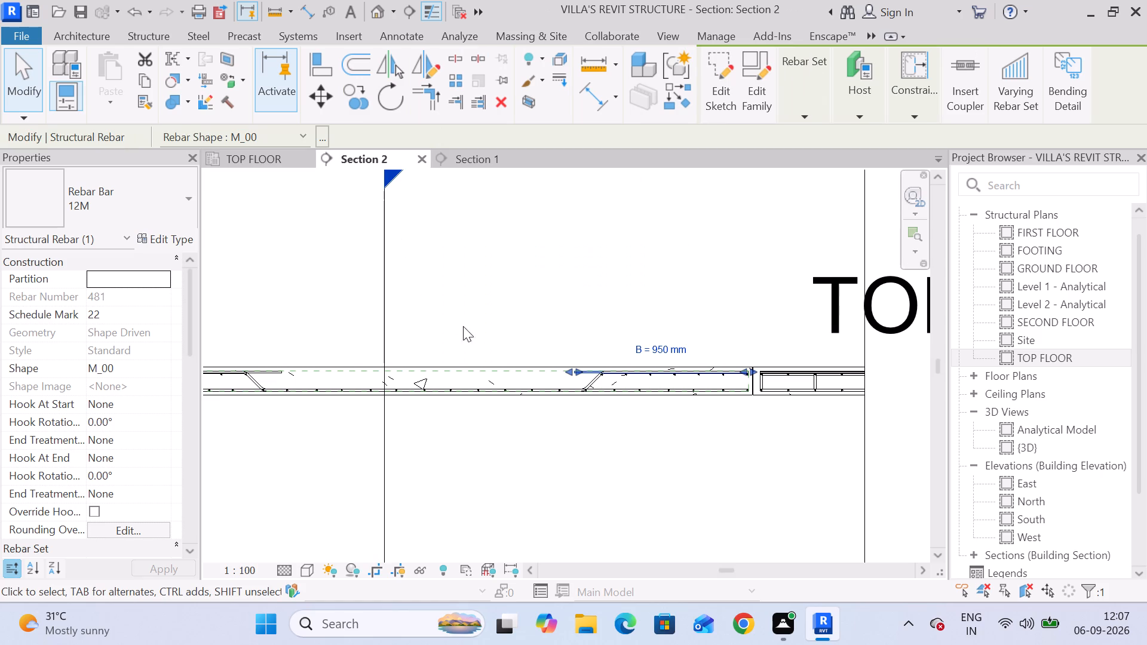
click(275, 374)
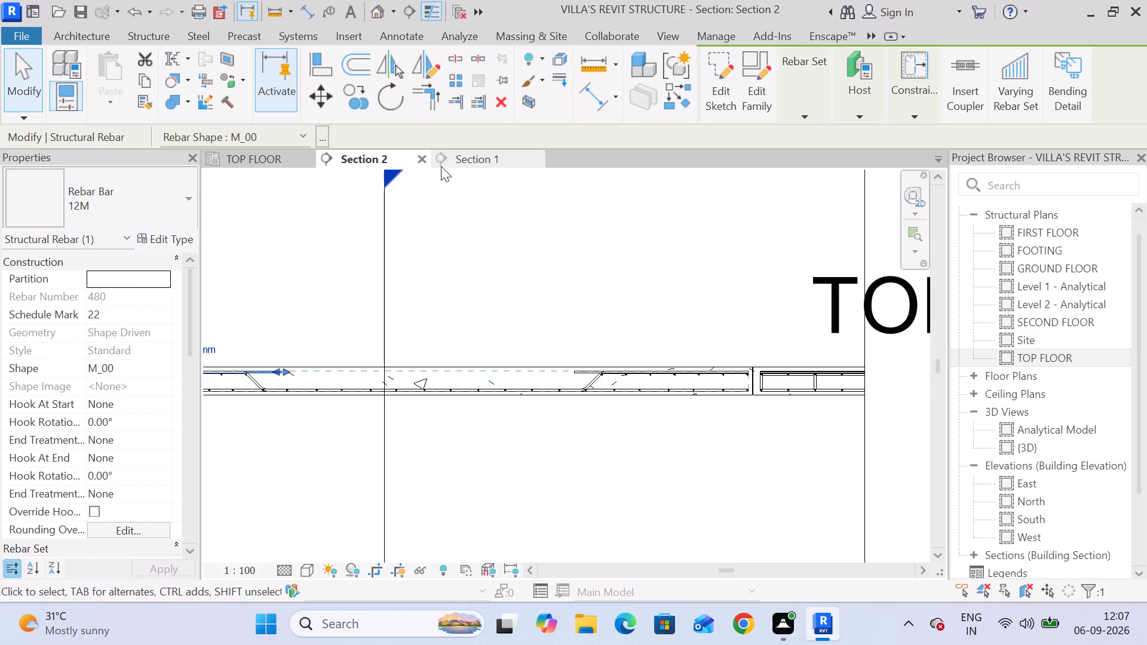
click(269, 166)
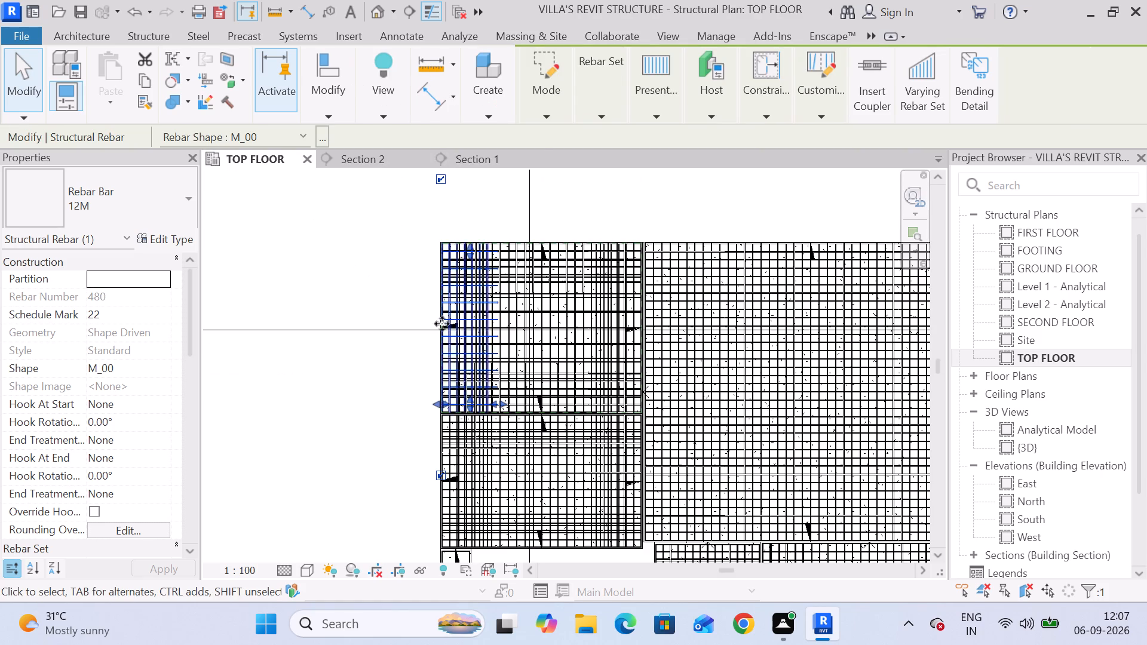
scroll(458, 271, up, 5)
click(472, 223)
click(472, 220)
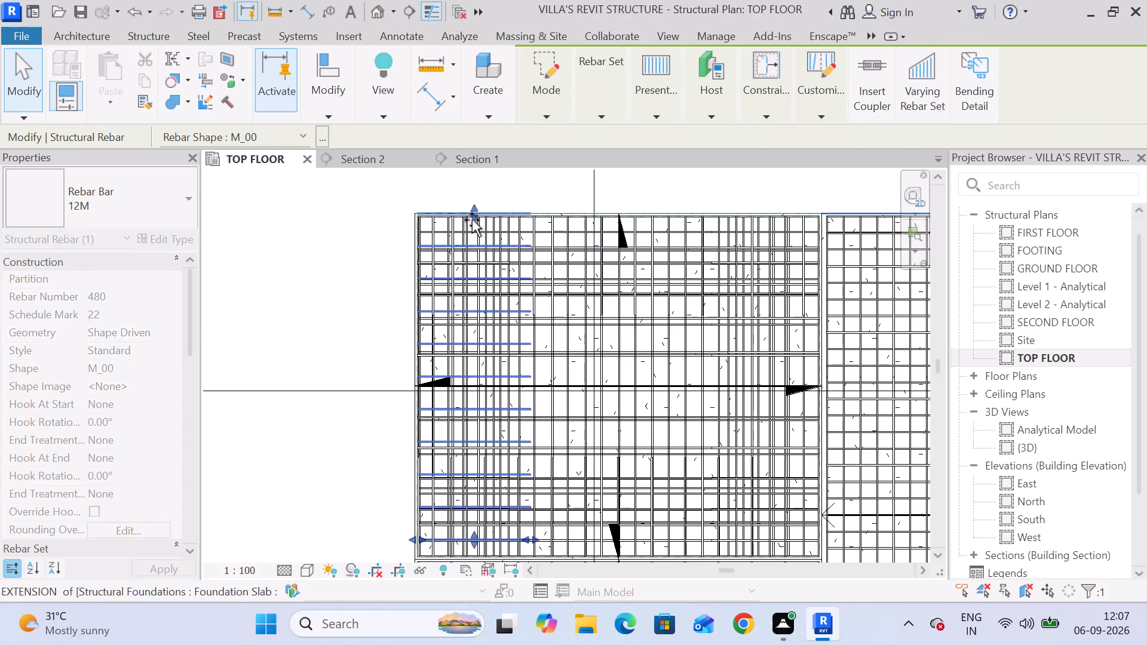
drag(473, 205, 474, 220)
scroll(474, 220, up, 6)
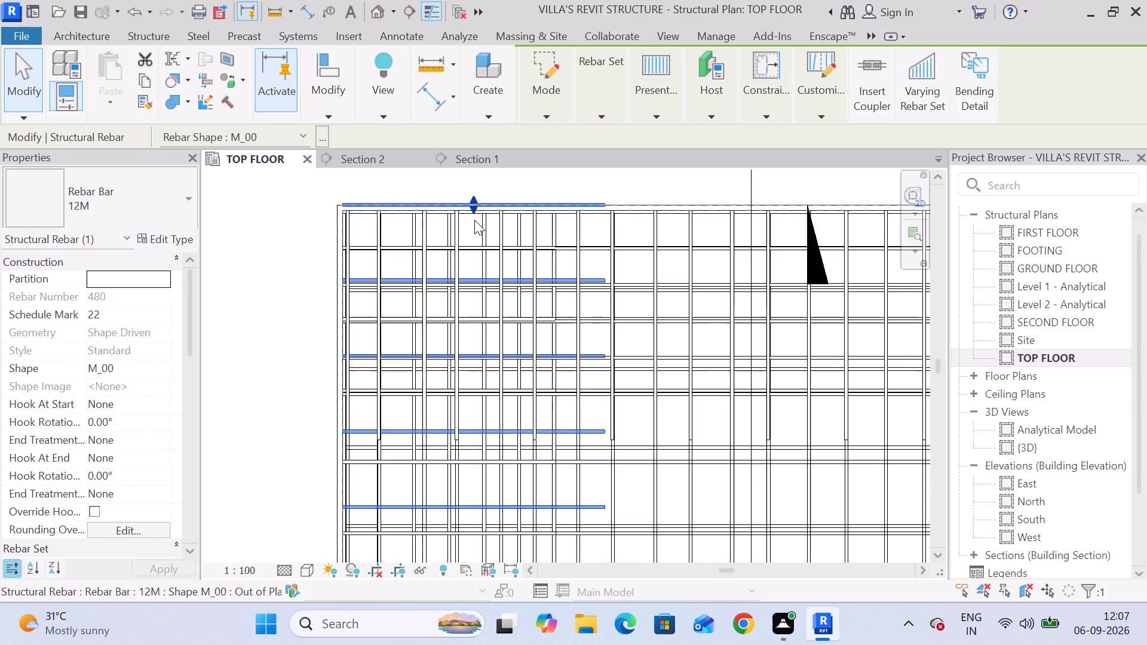
drag(468, 205, 473, 217)
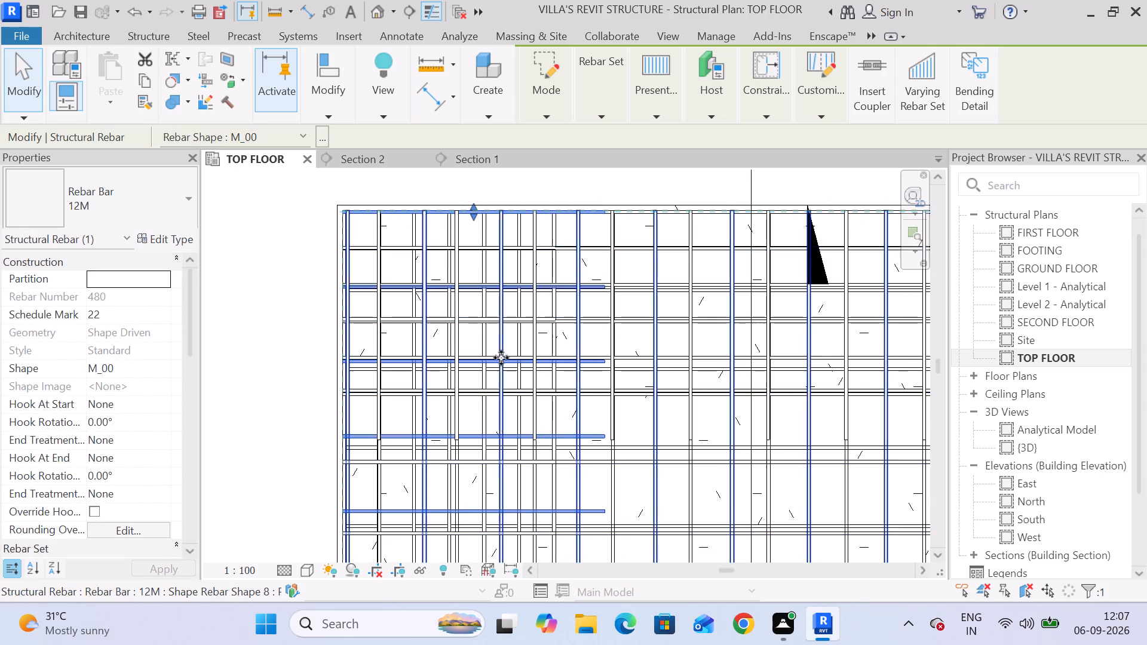
Extend the same left straight set's lower end out to the outermost bar at the slab's lower edge.
scroll(501, 364, down, 5)
middle_drag(535, 513, 527, 290)
scroll(463, 447, up, 5)
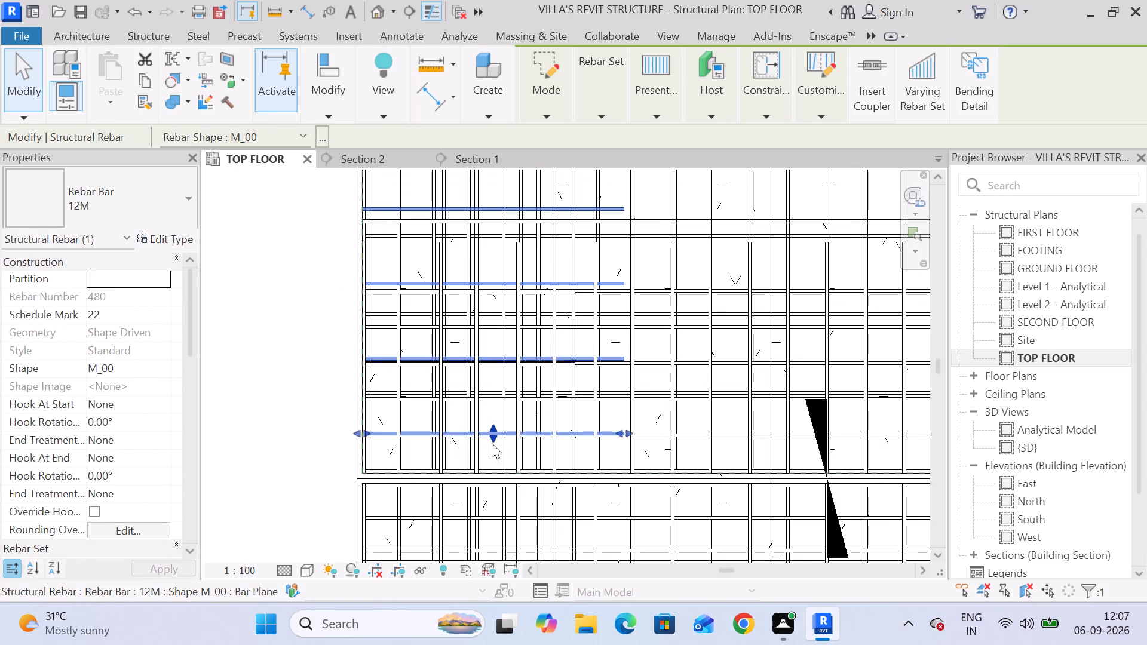
drag(494, 434, 495, 474)
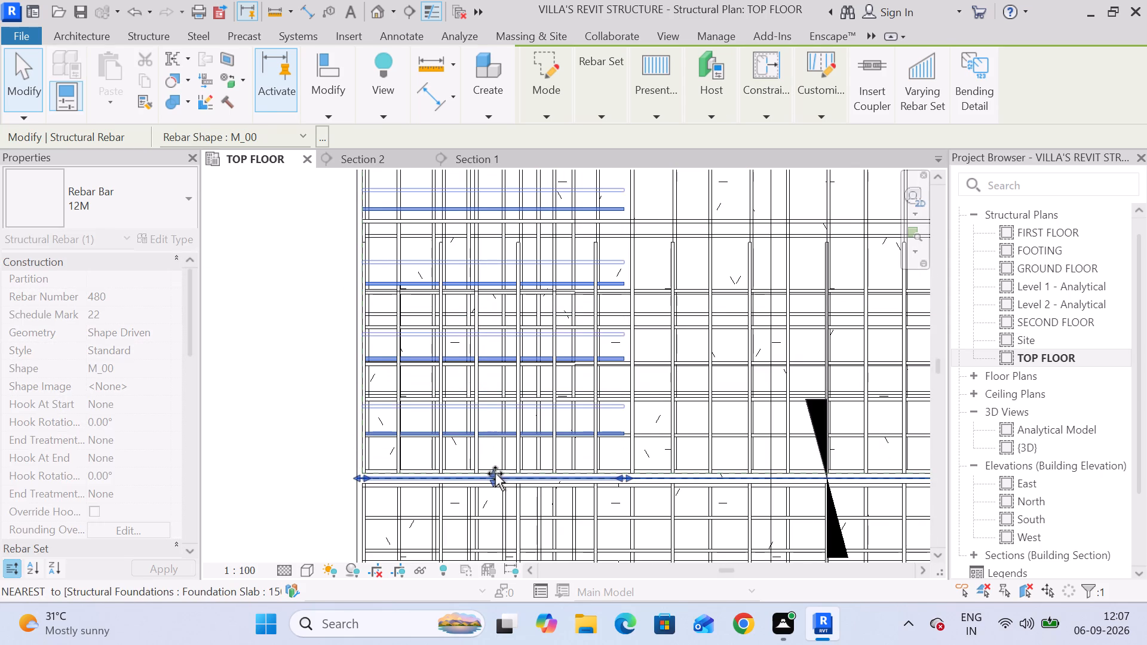
drag(495, 474, 495, 471)
scroll(500, 471, down, 10)
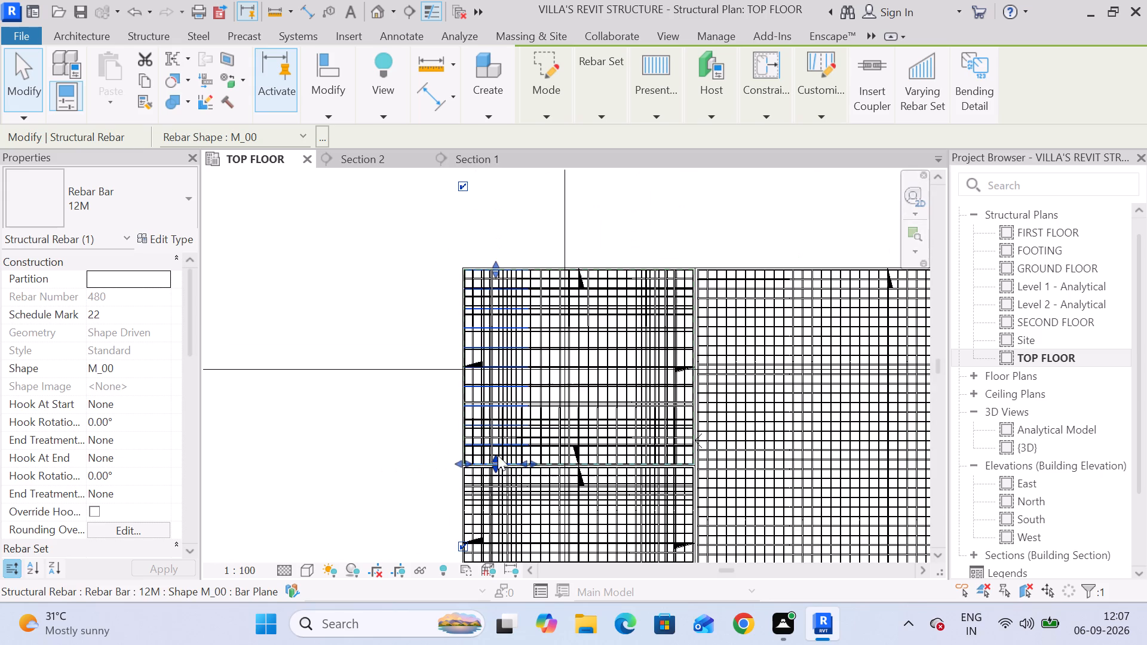
click(434, 426)
Pick Section 1's right straight top bar set and, in the TOP FLOOR plan, pull both its end bars inward from the slab's side edges.
click(482, 153)
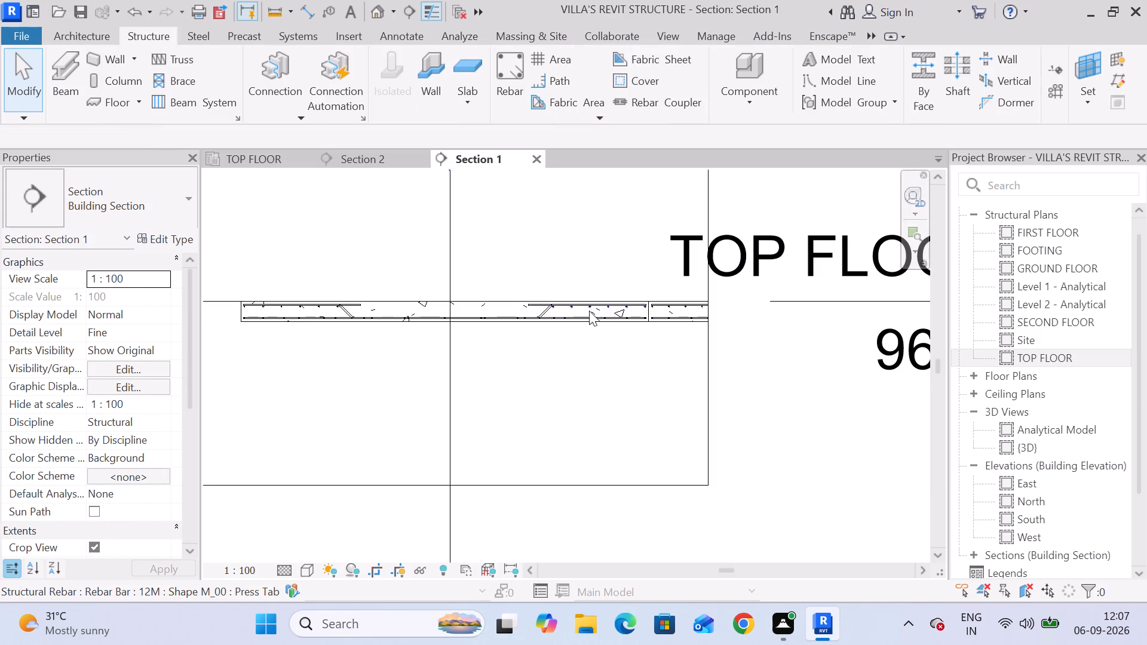
scroll(573, 308, up, 5)
click(504, 302)
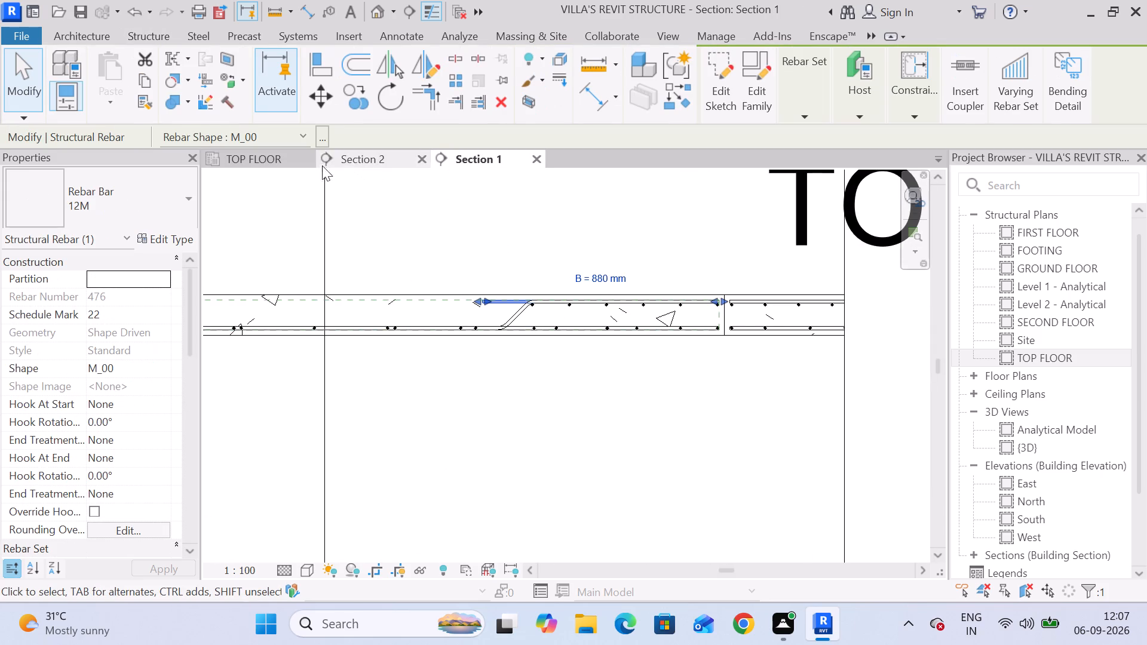
click(241, 165)
middle_drag(648, 403, 597, 311)
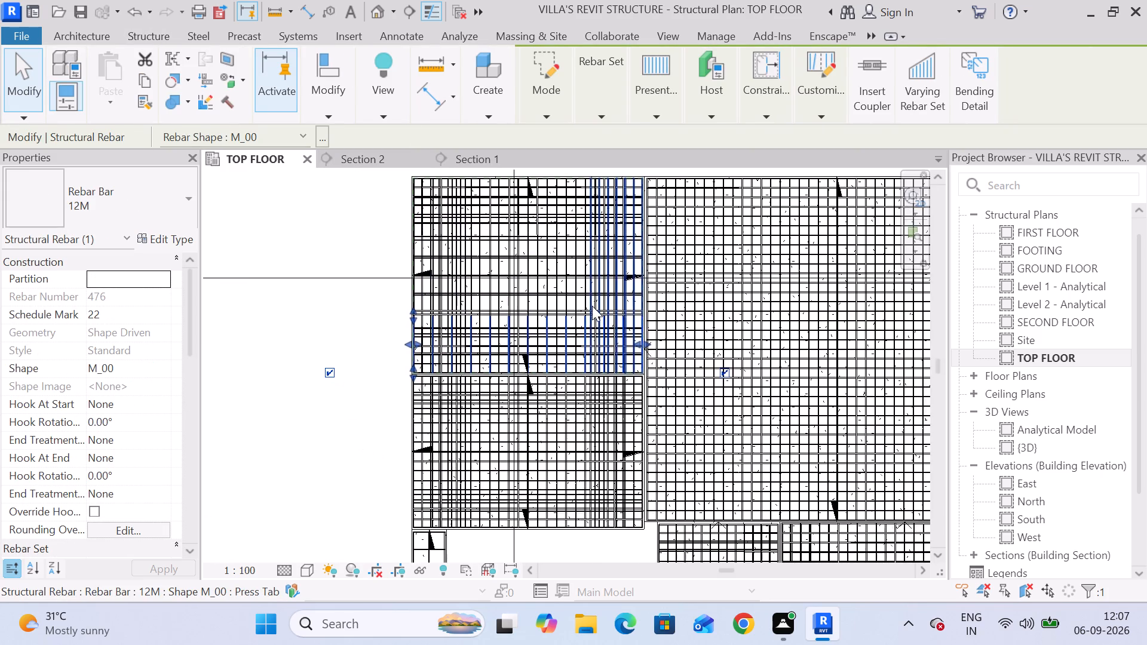
scroll(632, 342, up, 8)
drag(634, 346, 623, 348)
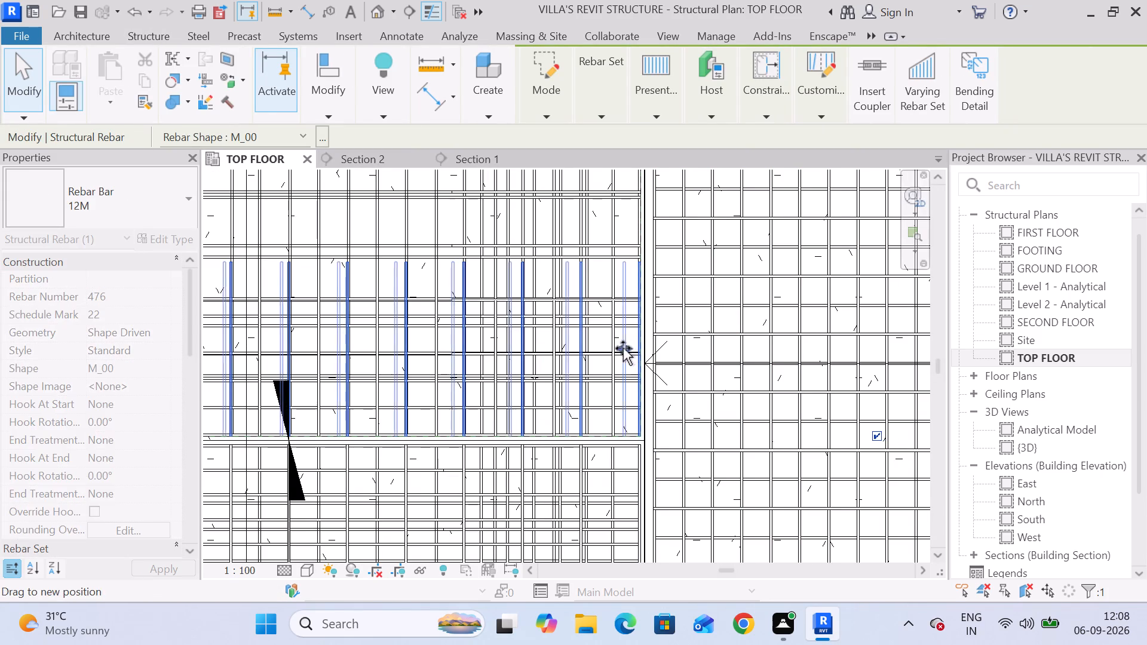
drag(623, 348, 614, 349)
middle_drag(526, 388, 936, 321)
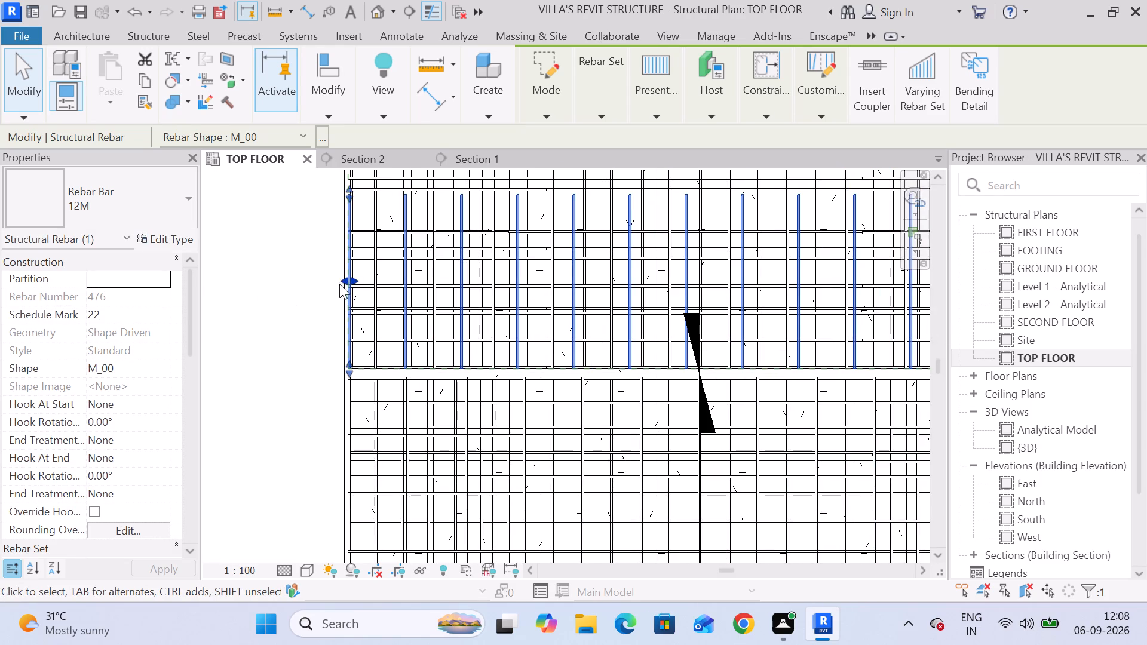
drag(341, 284, 369, 284)
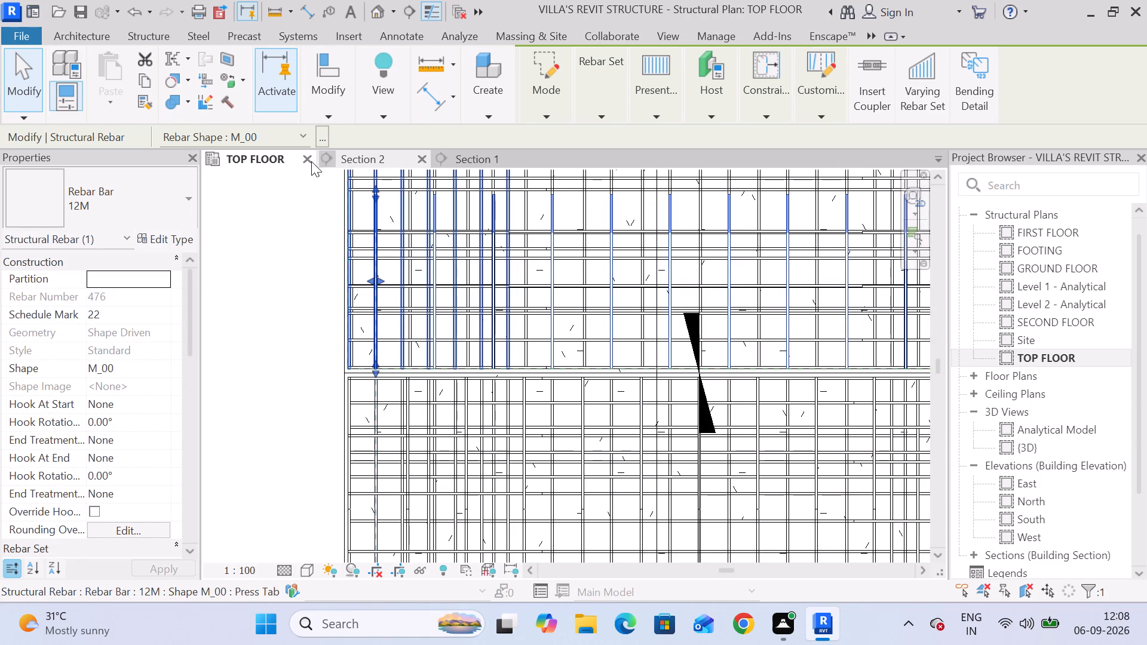
Pick Section 1's left straight top bar set and, in the TOP FLOOR plan, extend both its ends out to the slab's outermost side bars.
click(369, 156)
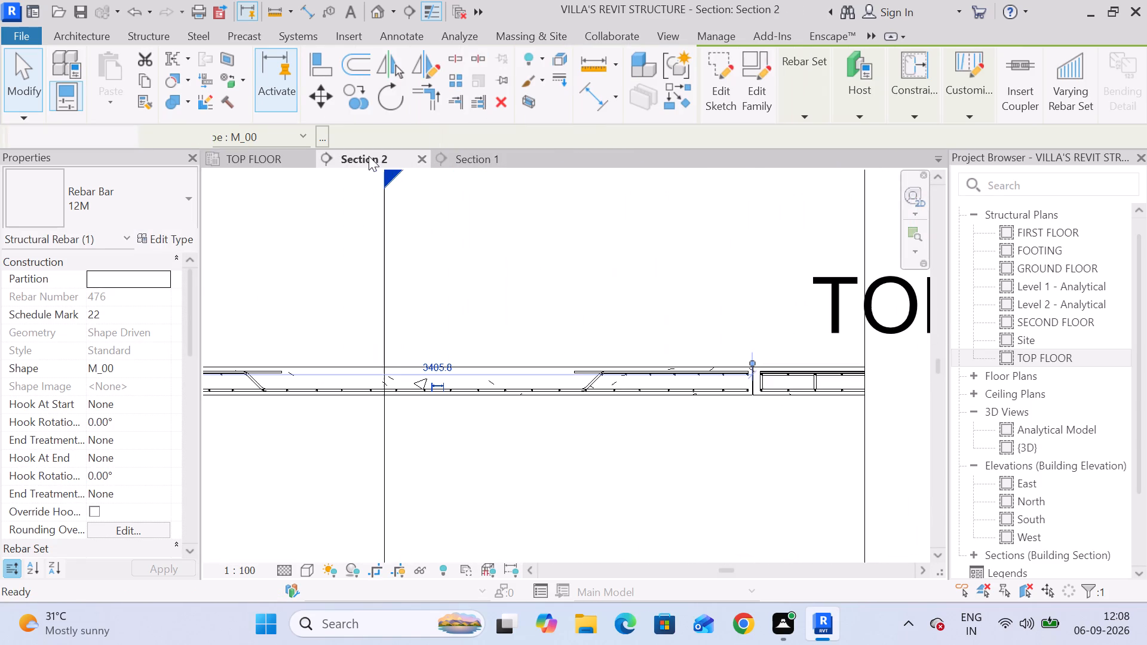
click(450, 163)
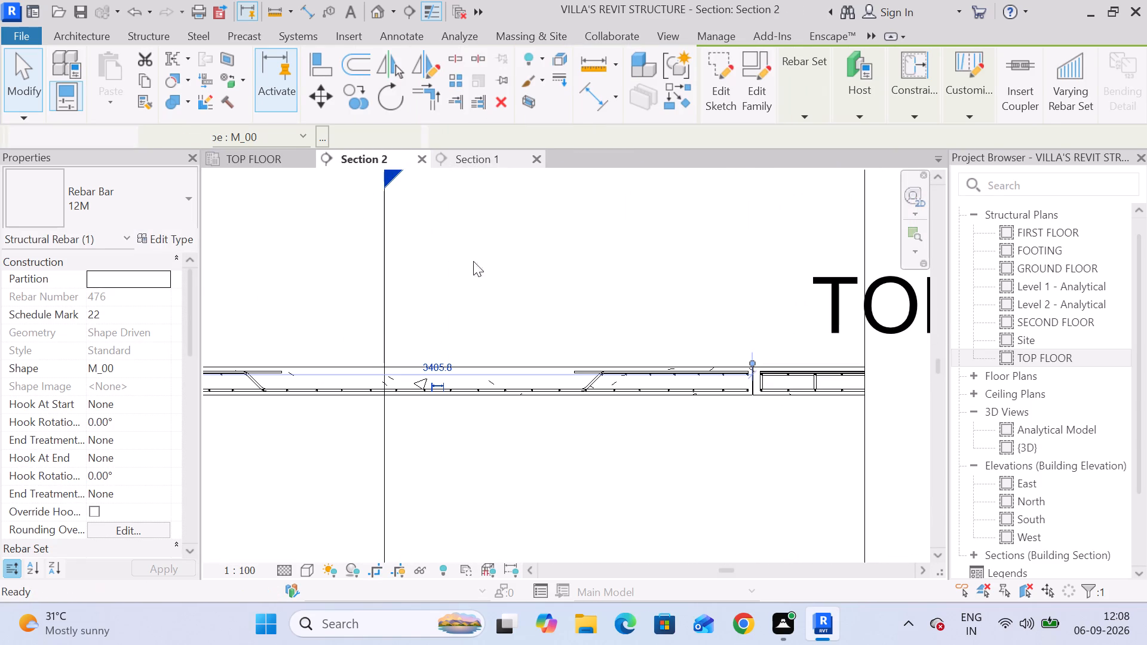
middle_drag(390, 417, 762, 414)
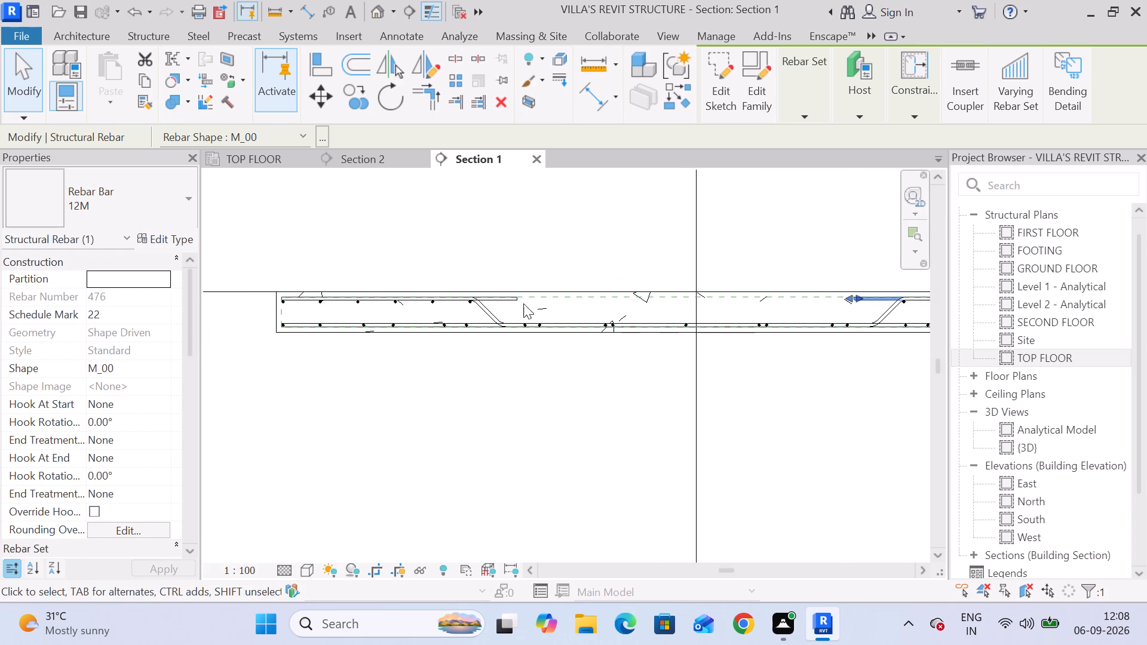
click(511, 298)
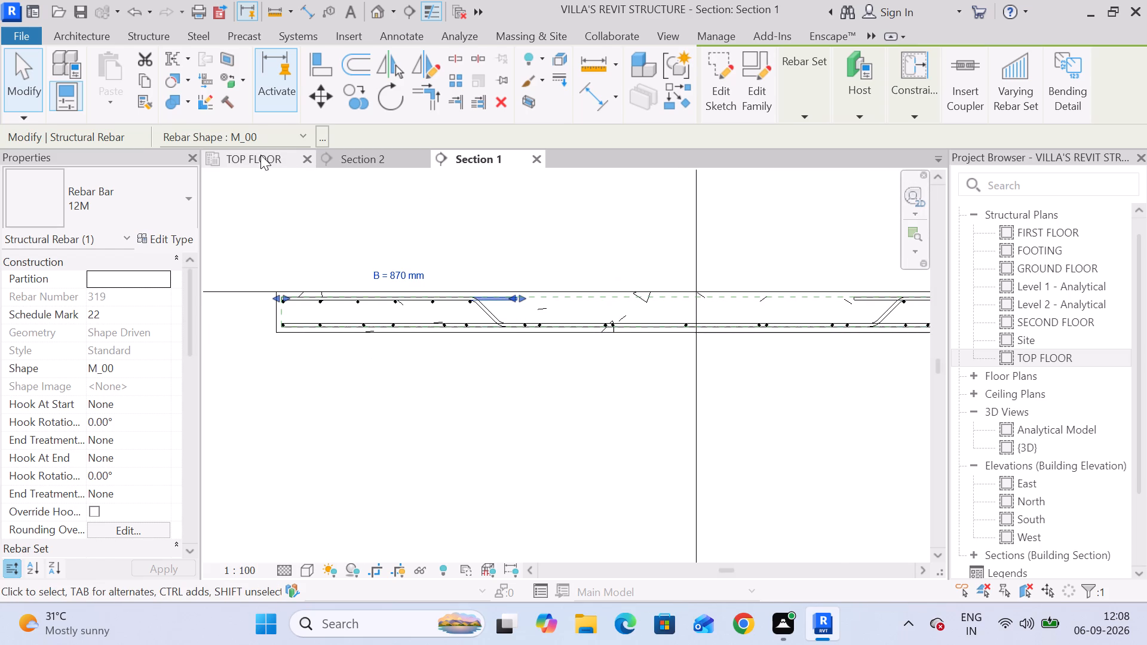
click(260, 155)
scroll(519, 422, down, 5)
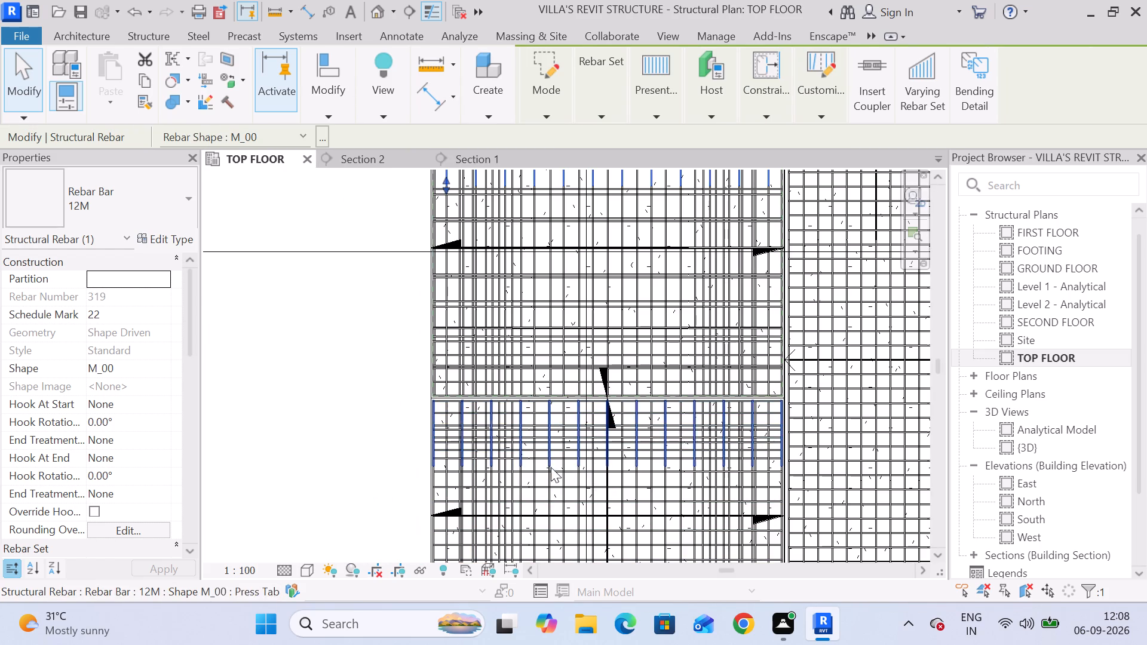
scroll(582, 410, down, 4)
scroll(560, 265, up, 5)
scroll(437, 238, up, 3)
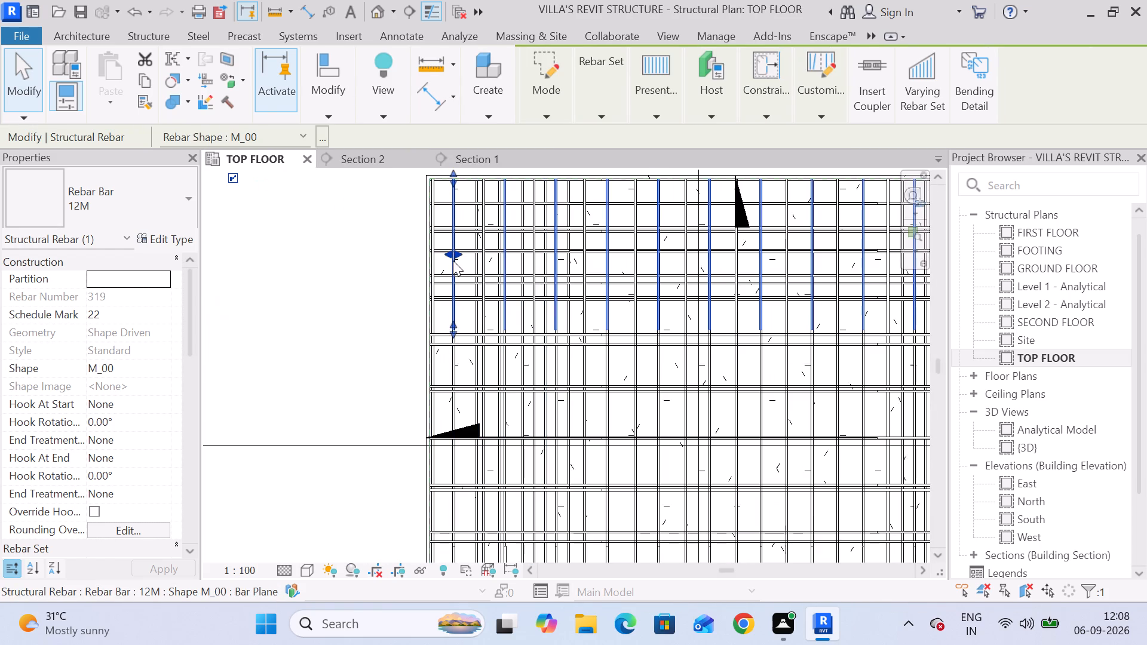
drag(447, 252, 437, 252)
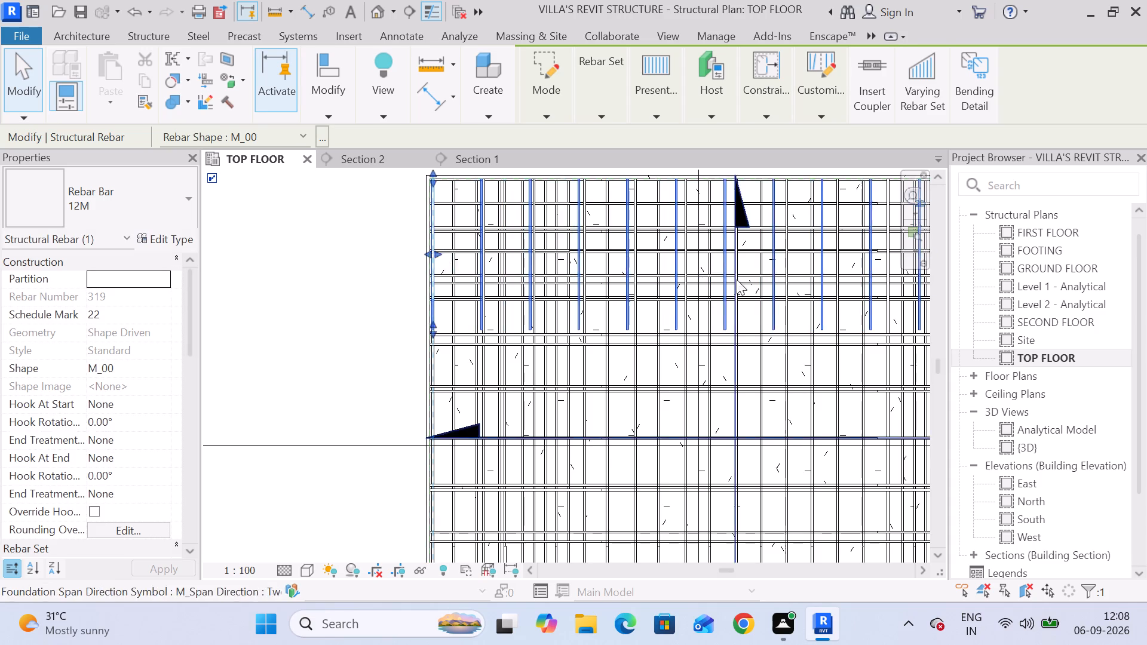
middle_drag(734, 279, 412, 282)
drag(697, 254, 712, 254)
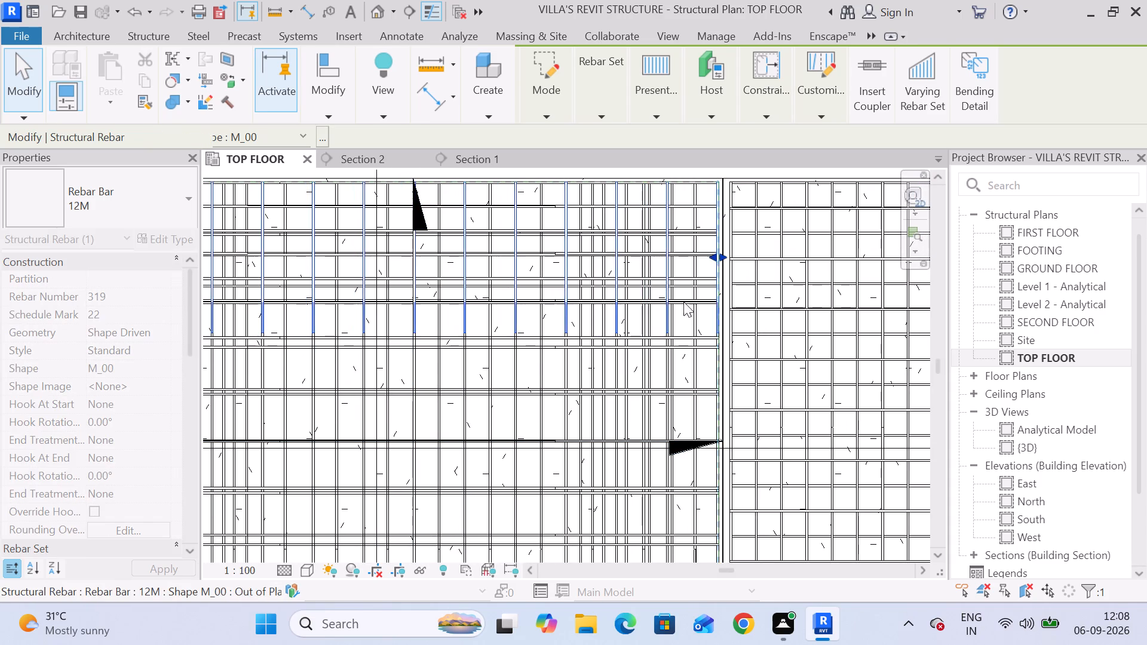
scroll(679, 321, down, 10)
click(424, 294)
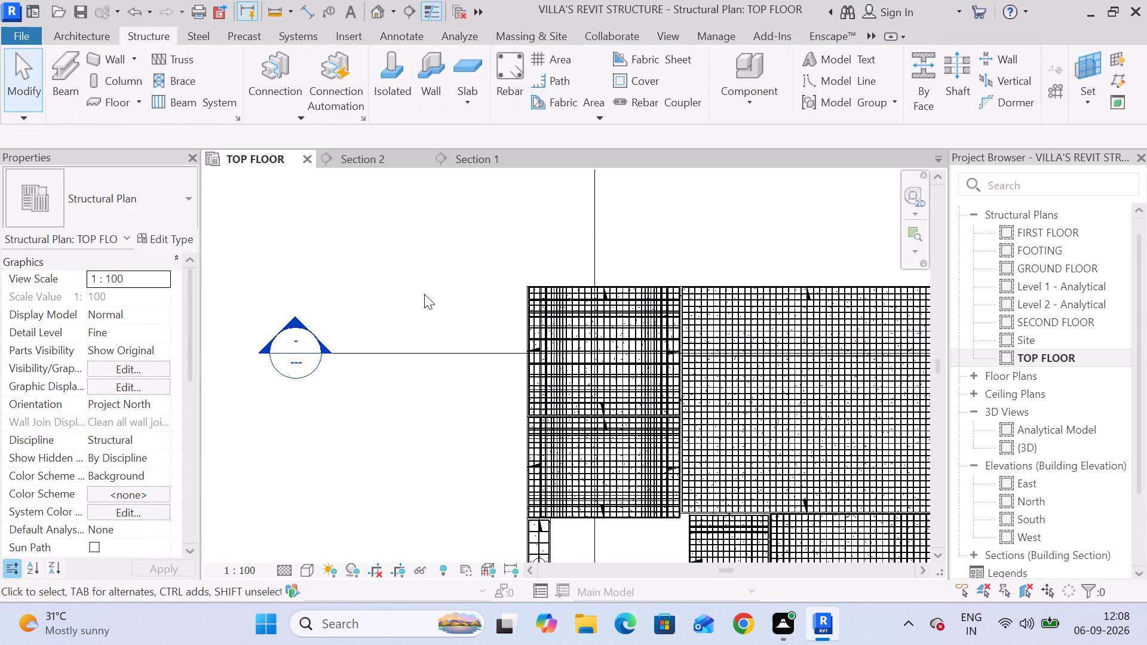
Check the end-bar positions of Section 2's right and left straight top bar sets against the cranked bars in the TOP FLOOR plan.
click(467, 164)
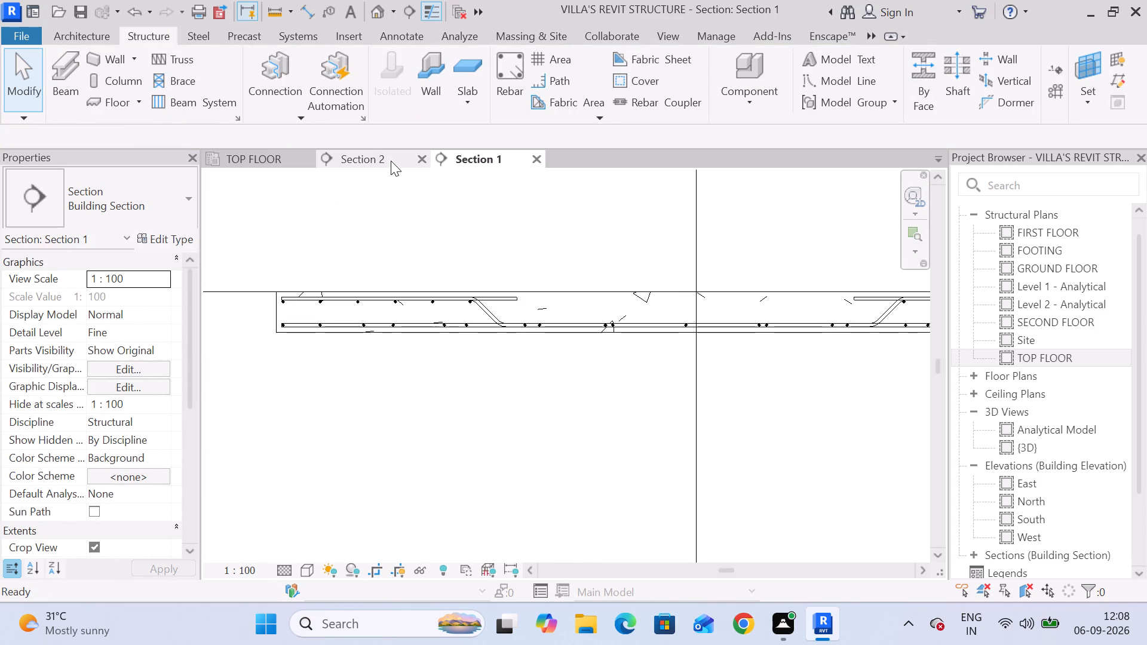
click(373, 159)
click(581, 374)
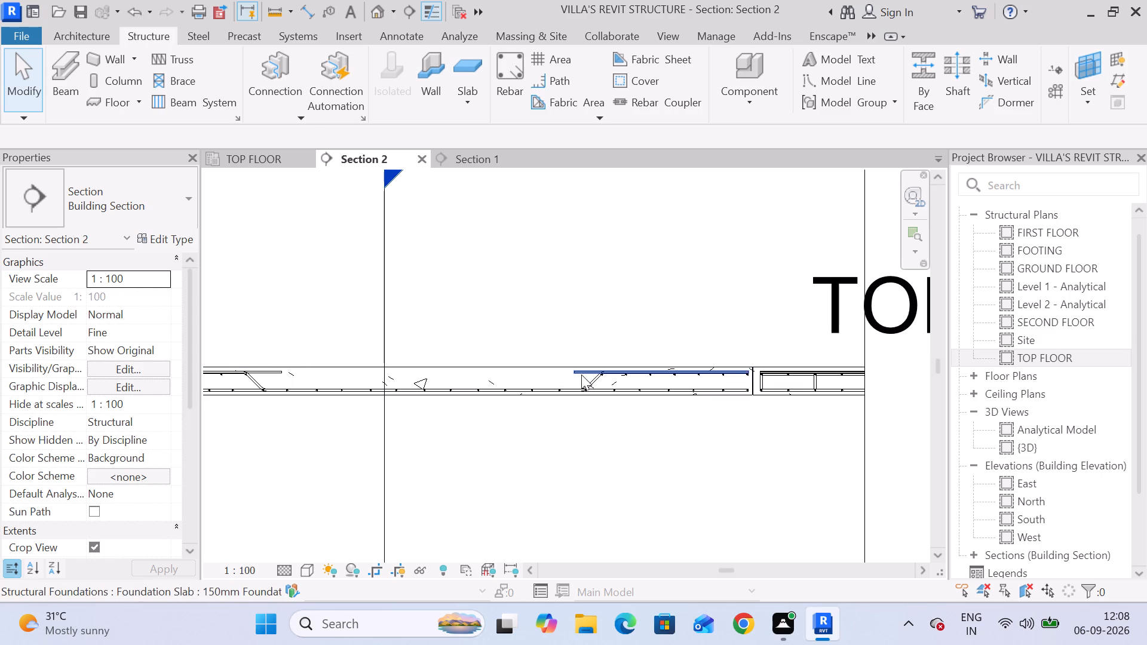
click(247, 162)
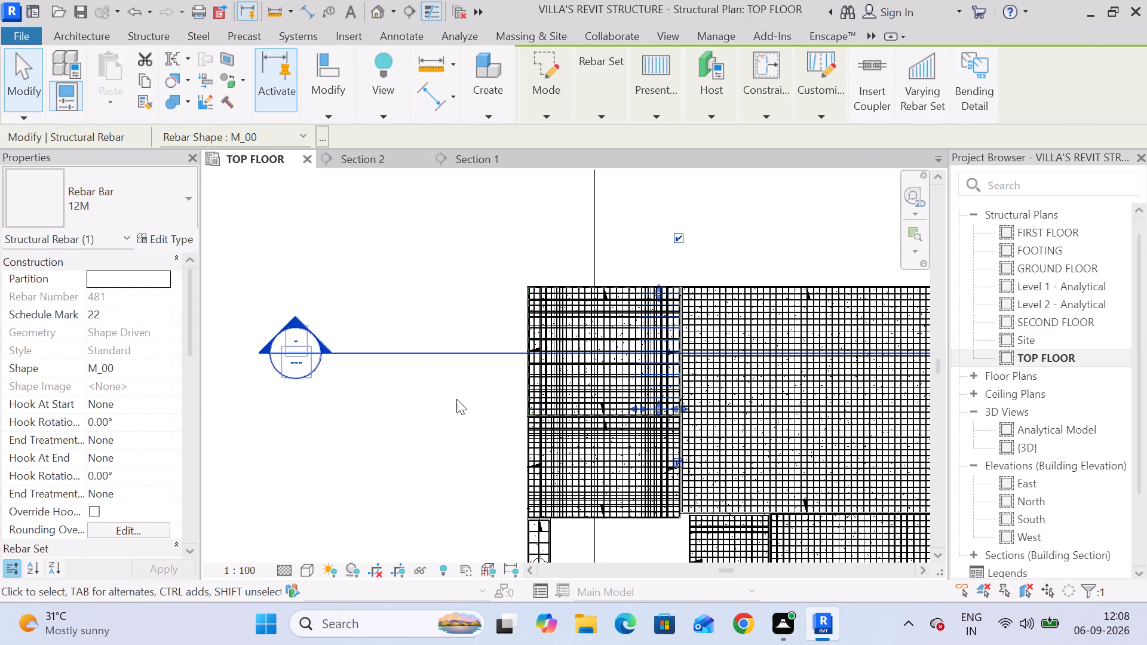
scroll(657, 384, up, 10)
middle_drag(677, 458, 640, 311)
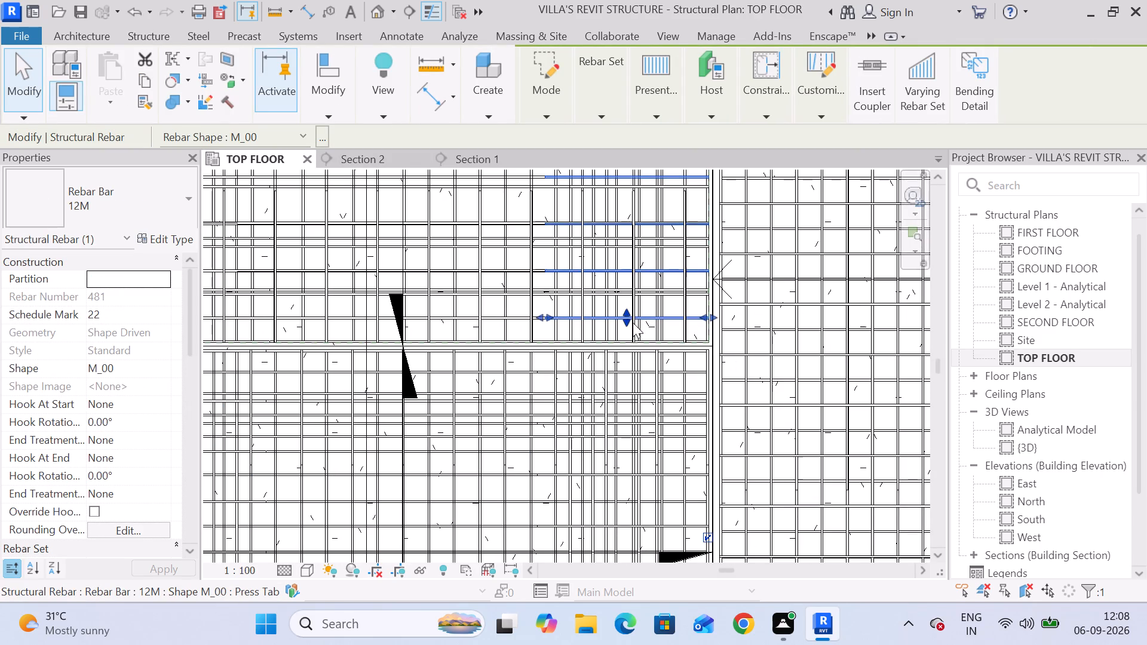
click(351, 158)
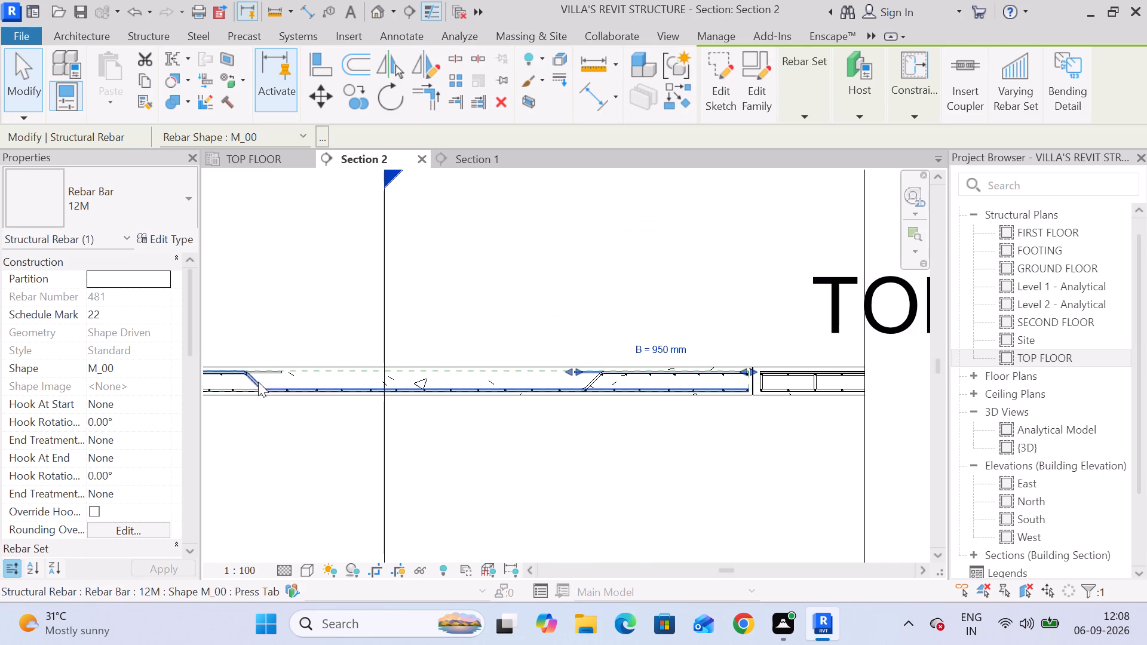
click(265, 371)
click(258, 168)
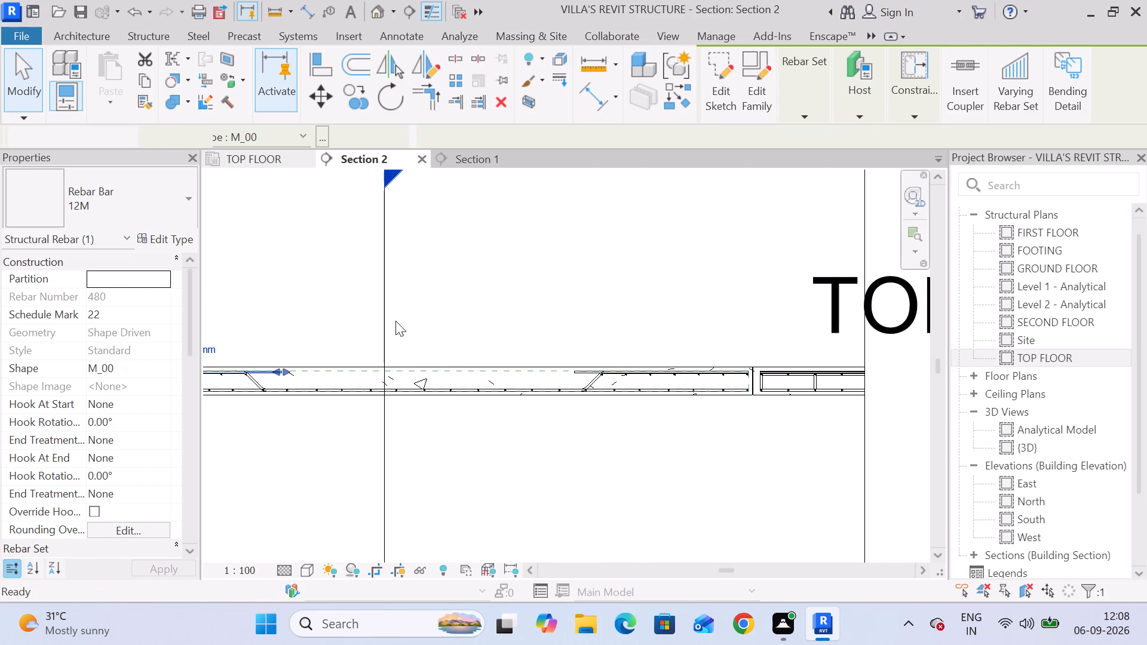
scroll(468, 472, down, 5)
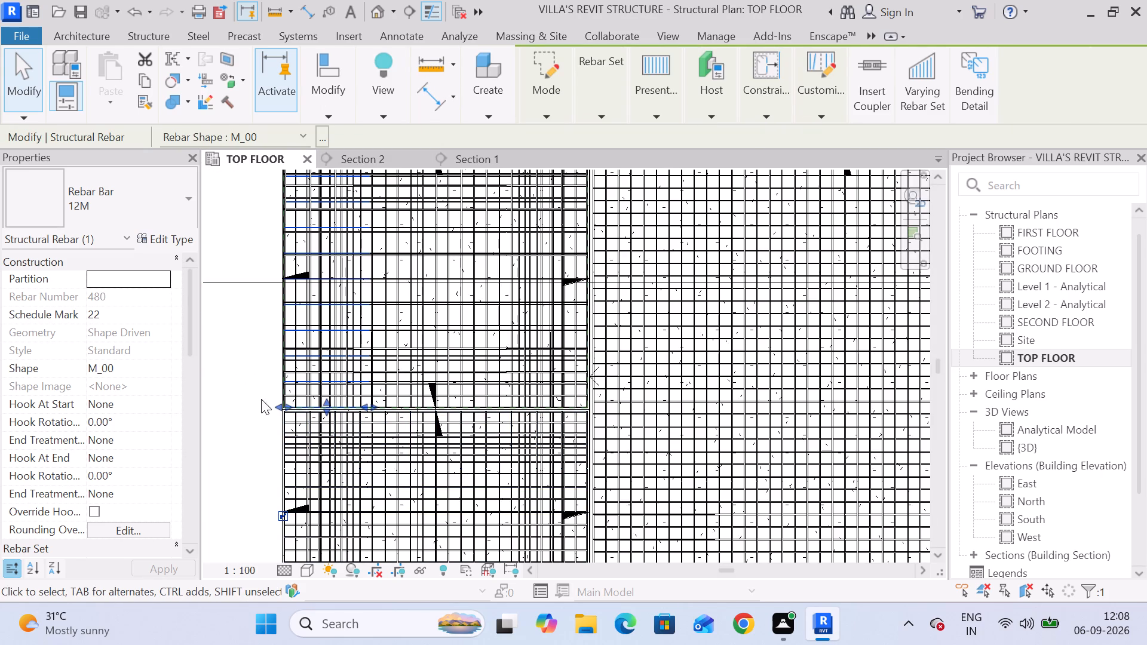
scroll(273, 401, up, 4)
scroll(356, 420, up, 3)
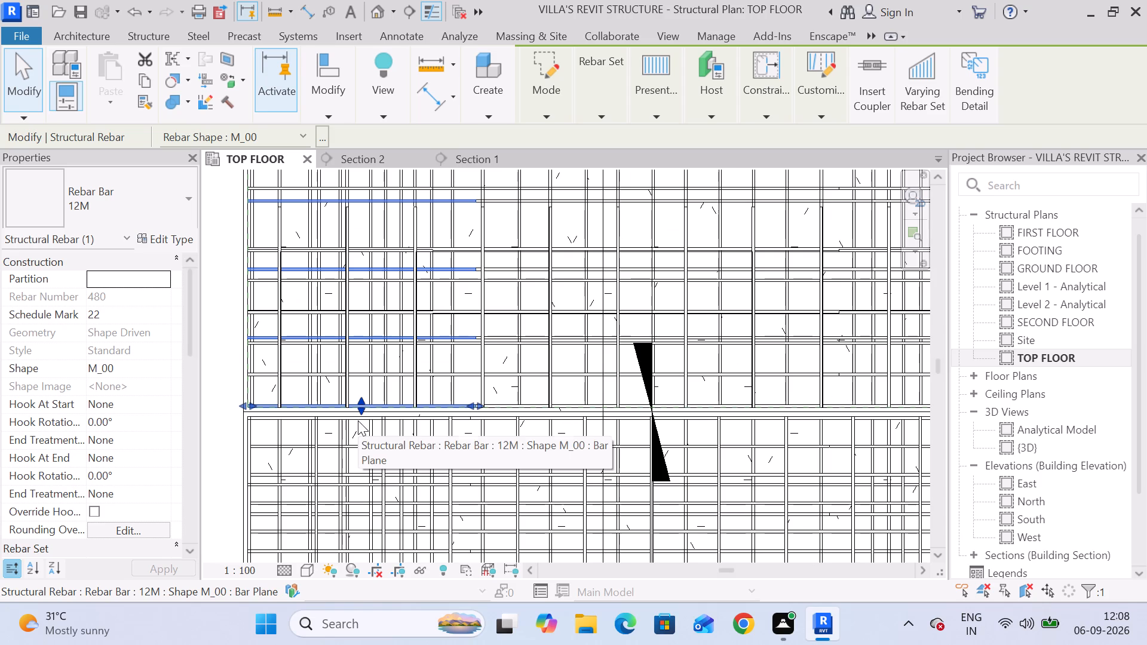
scroll(378, 399, down, 5)
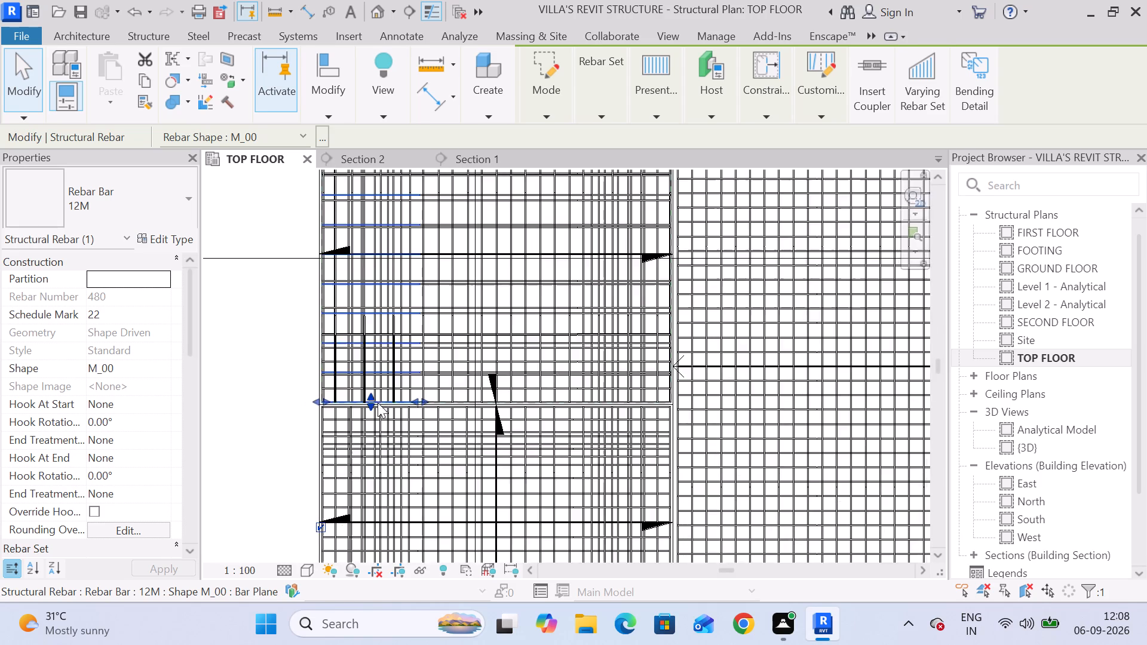
scroll(378, 403, down, 6)
click(360, 159)
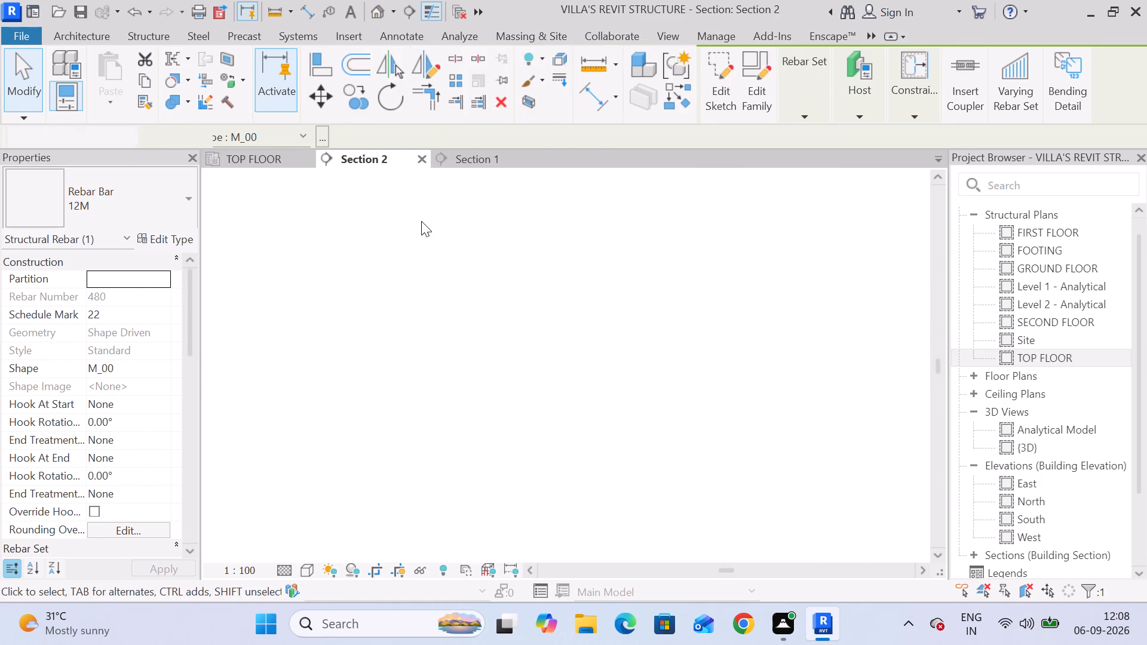
click(585, 371)
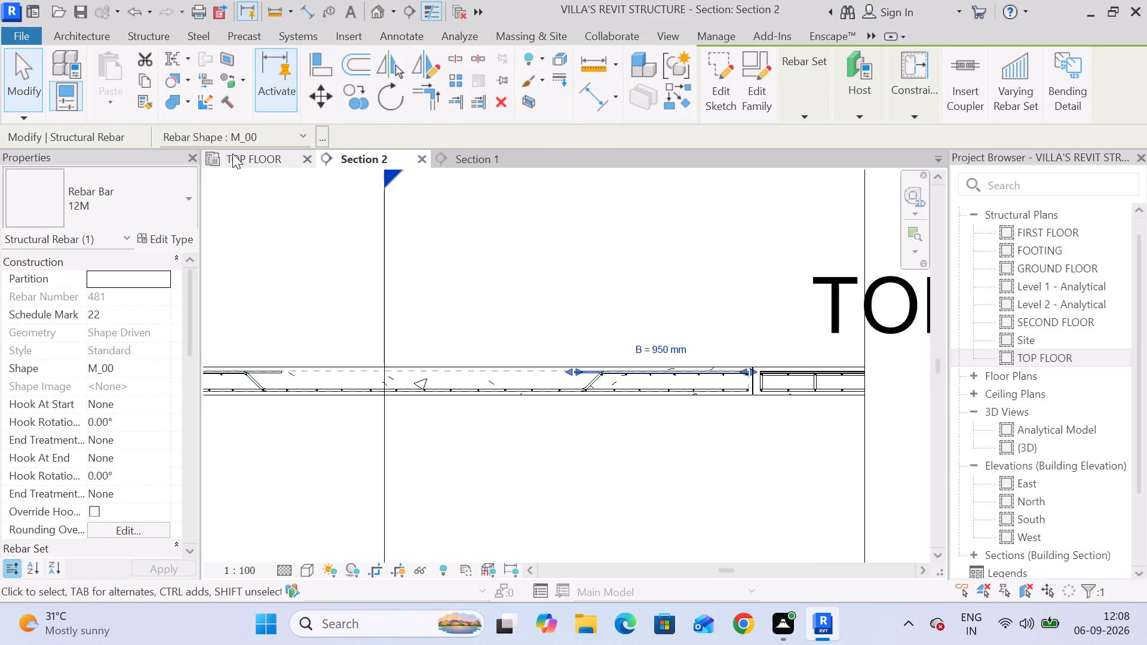
click(232, 153)
scroll(519, 403, up, 6)
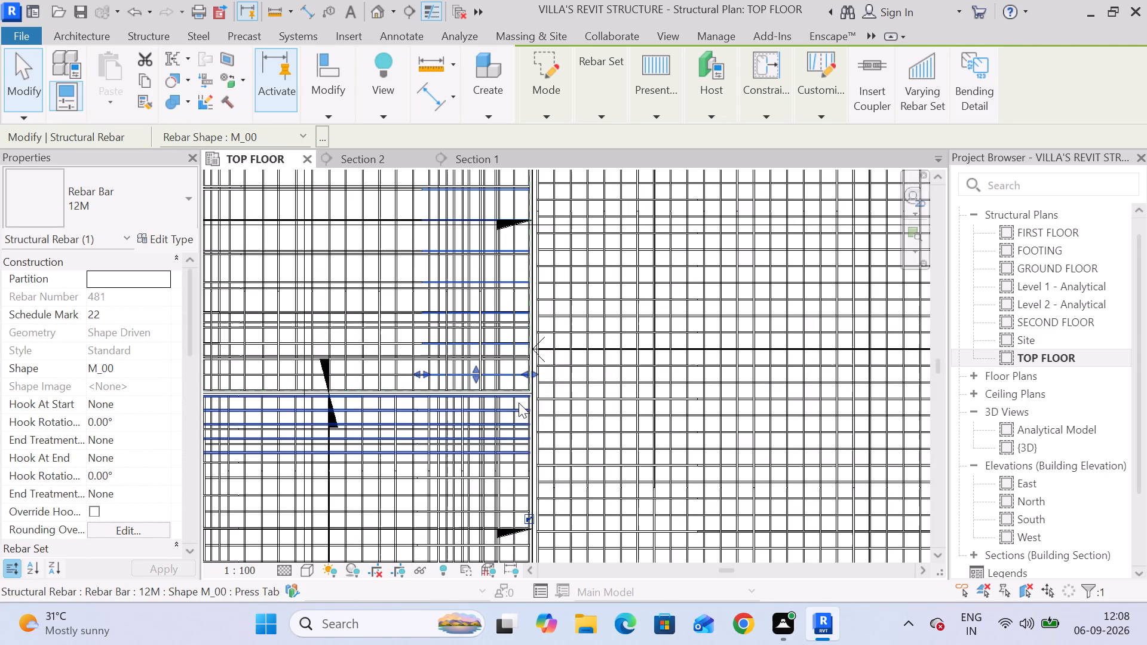
middle_drag(485, 383, 503, 588)
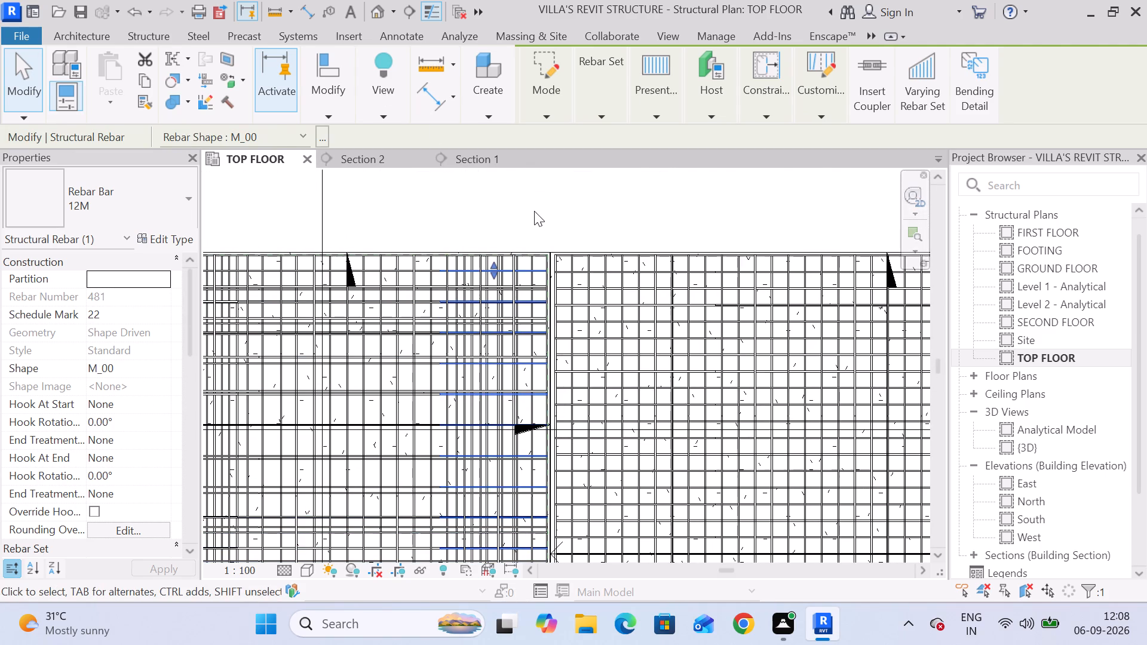
click(534, 211)
Select all the TOP FLOOR slabs with their reinforcement and start moving them from the larger opening's upper-left corner, at the narrow slab.
scroll(538, 224, down, 9)
scroll(535, 311, down, 4)
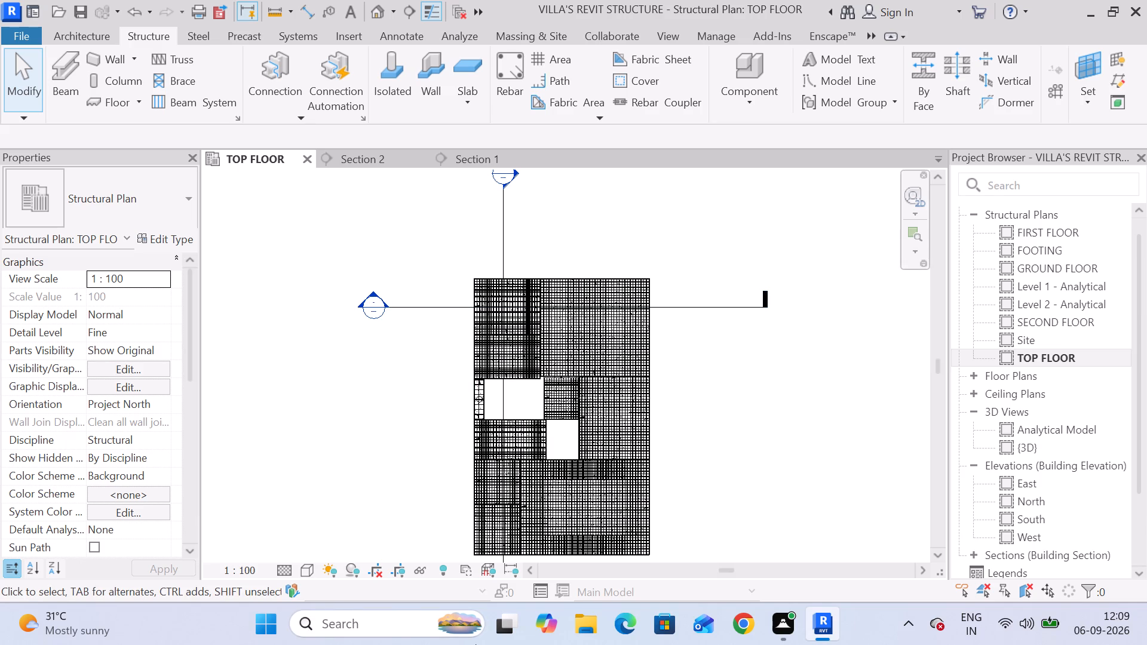
scroll(571, 641, down, 3)
scroll(842, 409, down, 4)
middle_drag(795, 487, 756, 327)
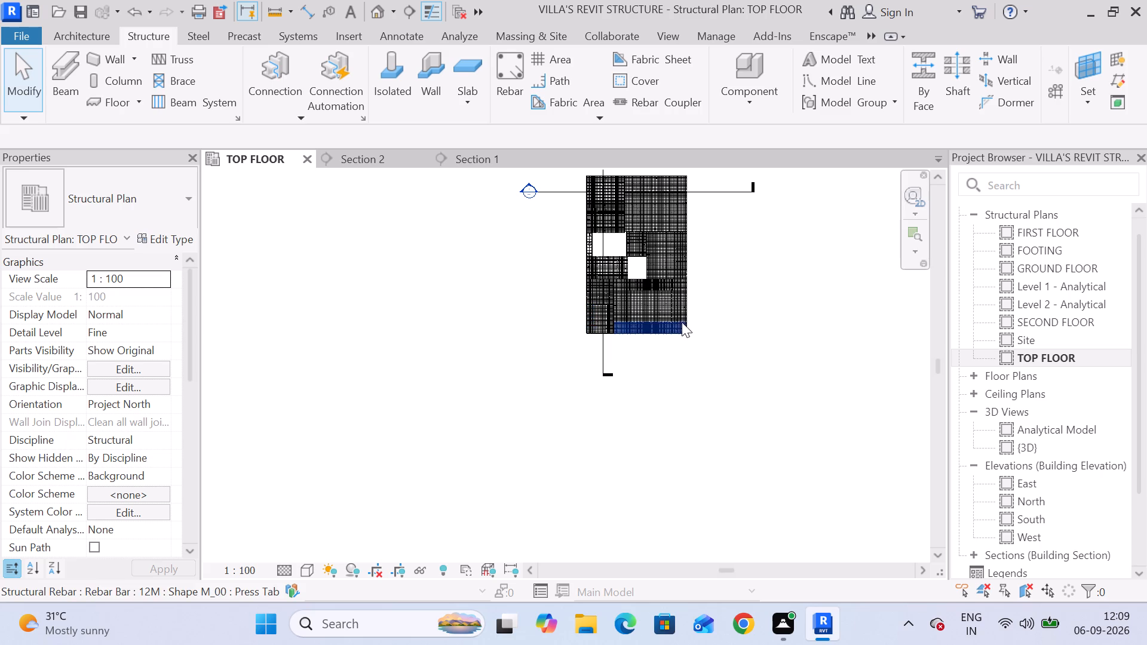
middle_drag(685, 322, 700, 404)
drag(567, 231, 726, 441)
scroll(691, 378, up, 7)
scroll(504, 346, up, 6)
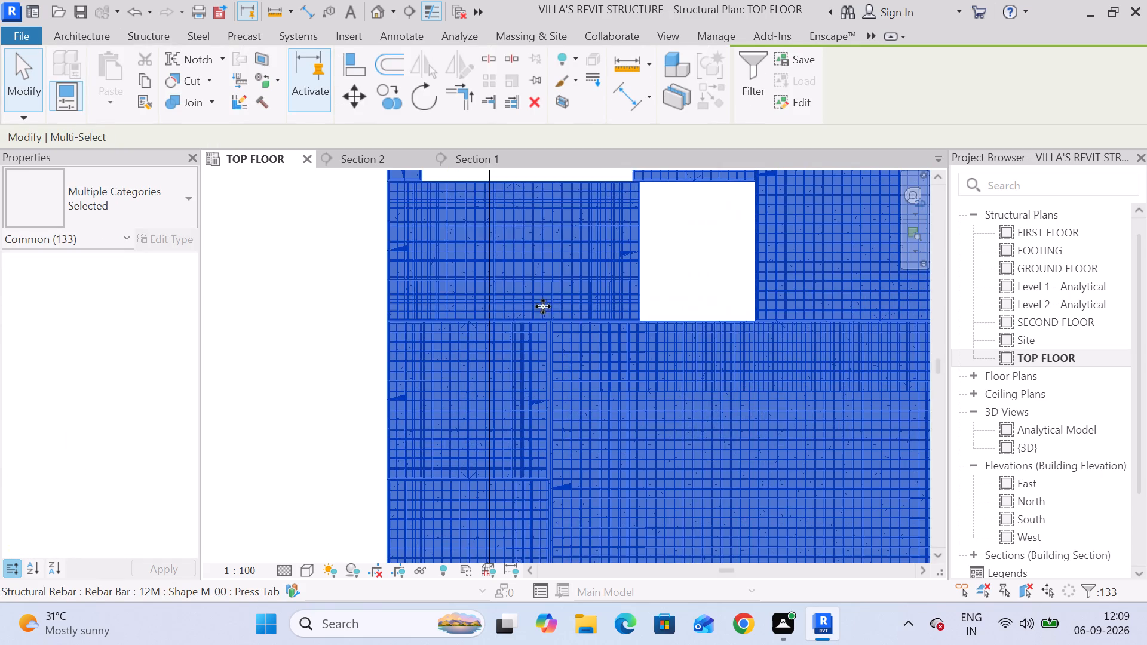
scroll(695, 335, up, 2)
middle_drag(646, 298, 670, 370)
scroll(651, 409, up, 2)
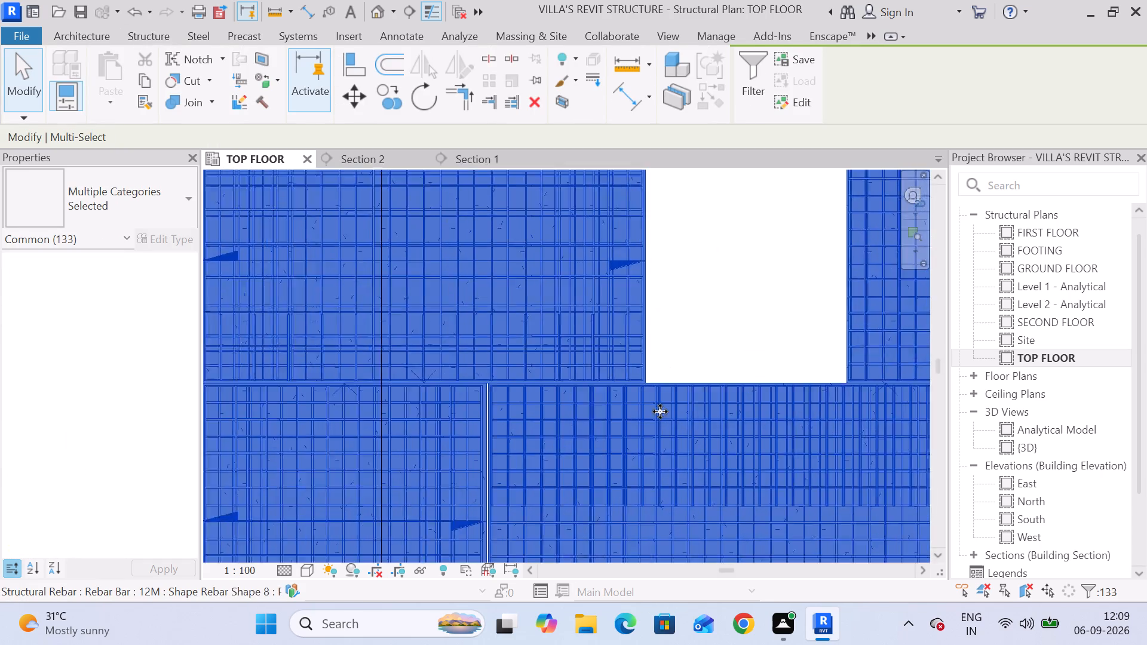
scroll(660, 411, up, 1)
scroll(664, 413, down, 3)
scroll(671, 365, down, 4)
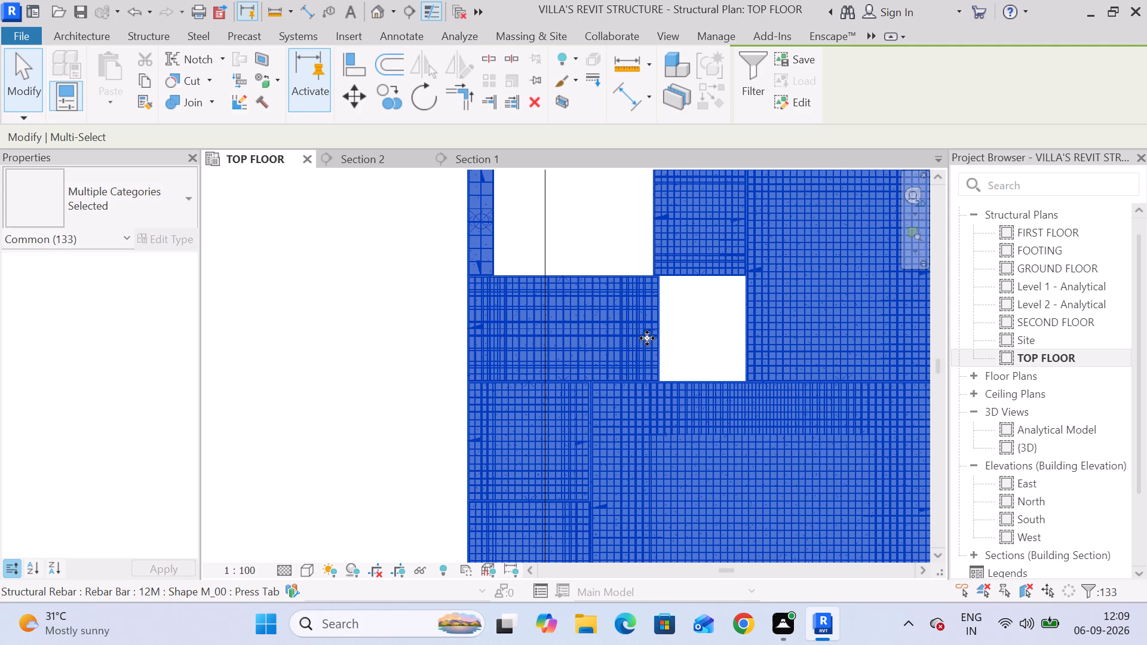
middle_drag(535, 231, 562, 414)
scroll(541, 350, up, 3)
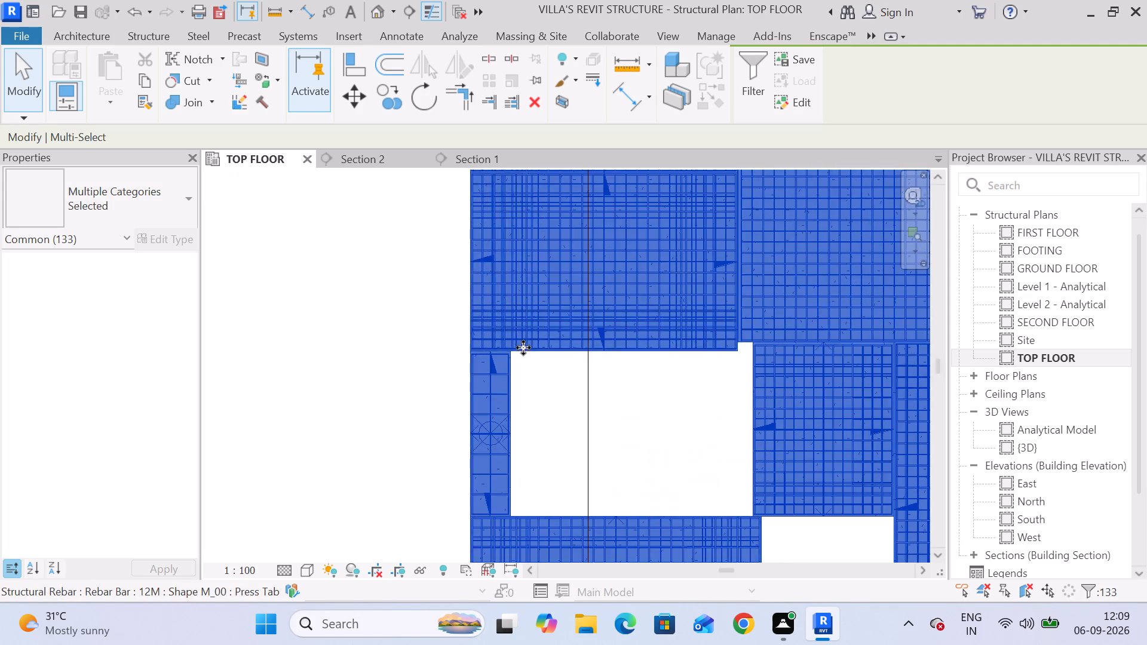
scroll(523, 348, up, 12)
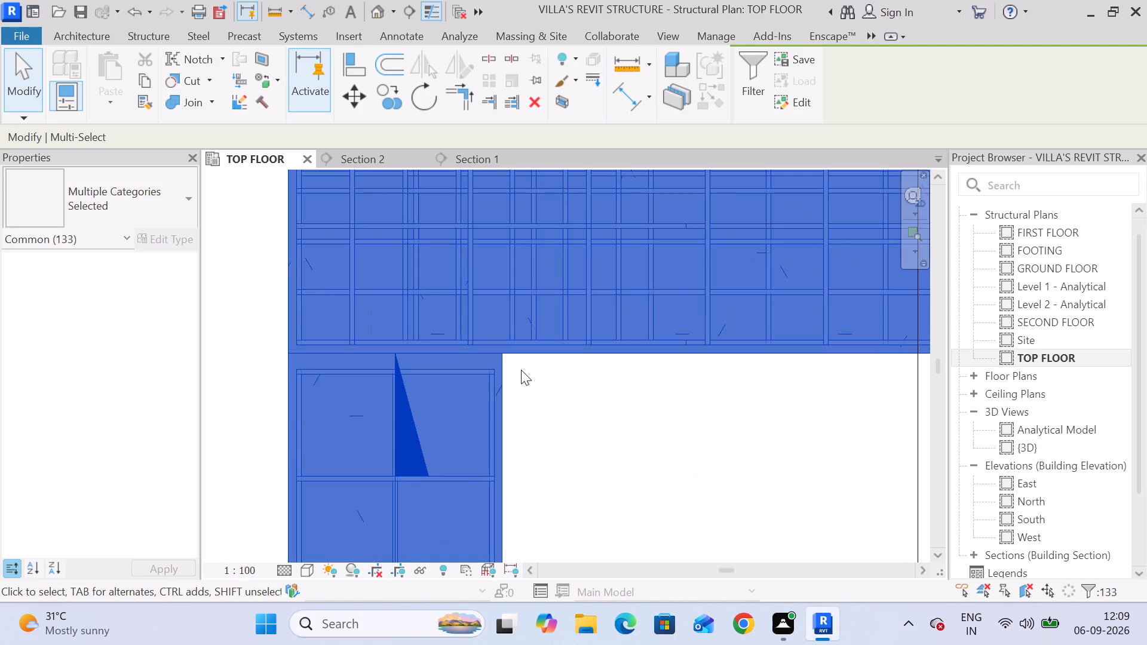
scroll(521, 371, down, 4)
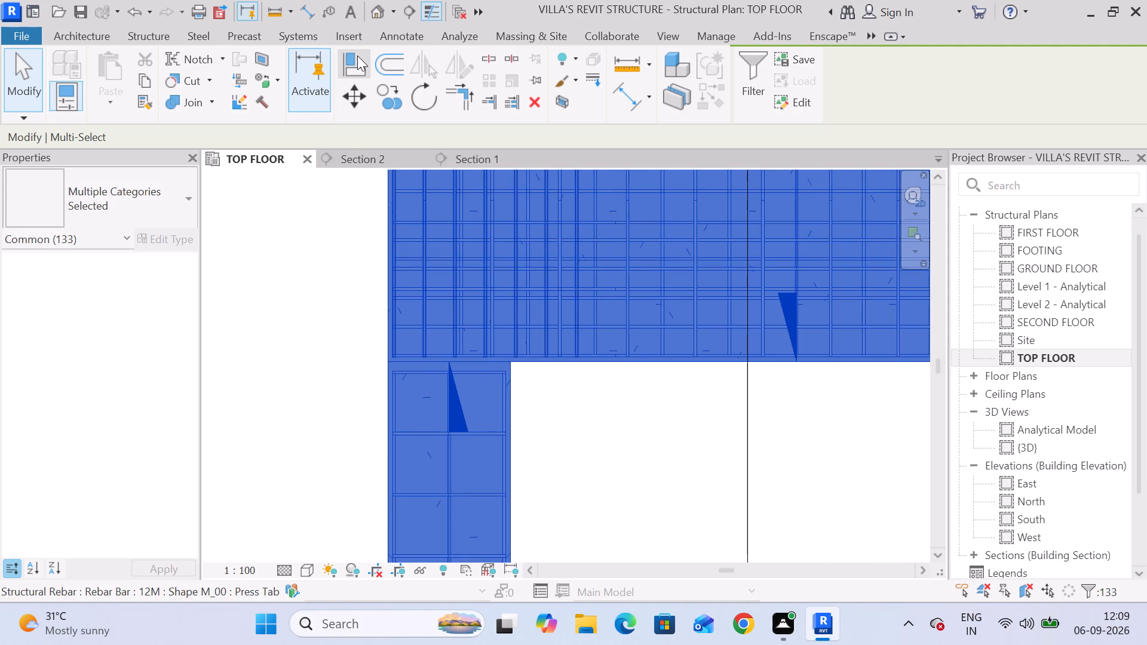
click(354, 107)
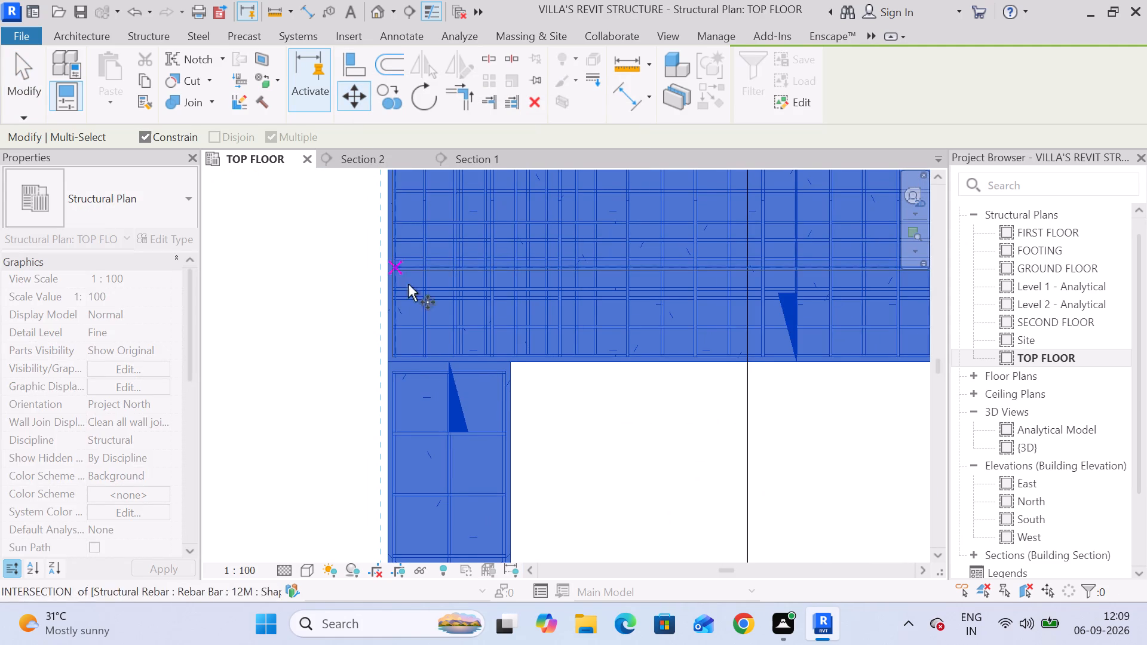
click(510, 361)
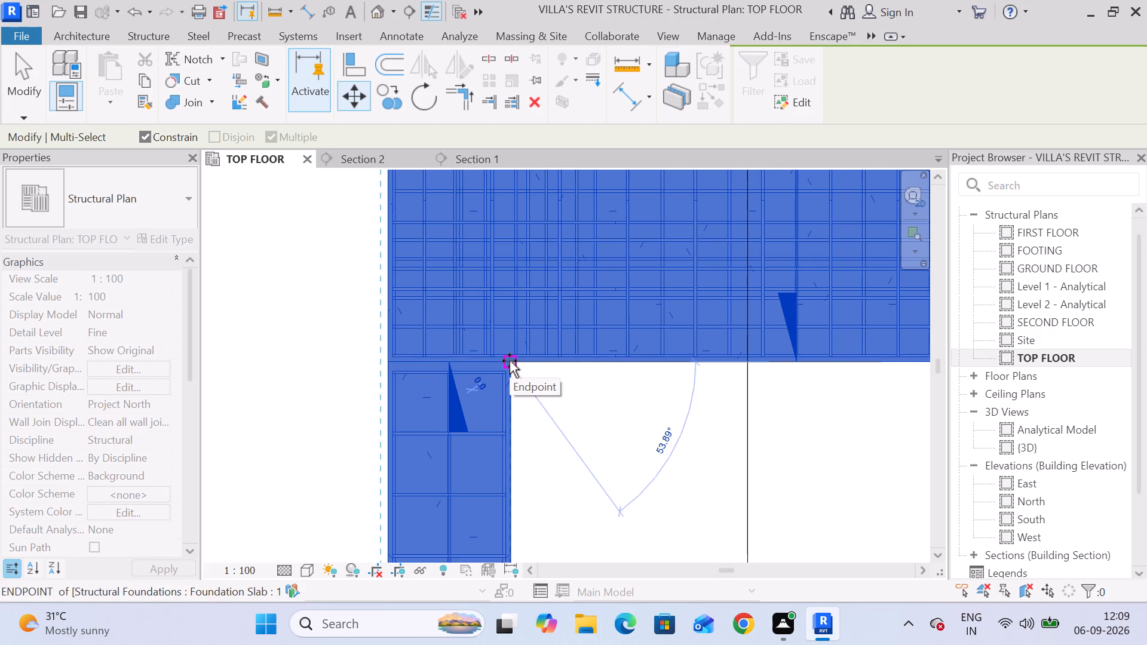
Turn off the Constrain option and place the selected slabs with that corner at the matching inner beam corner on the villa frame's left side.
scroll(274, 330, down, 19)
scroll(262, 330, down, 6)
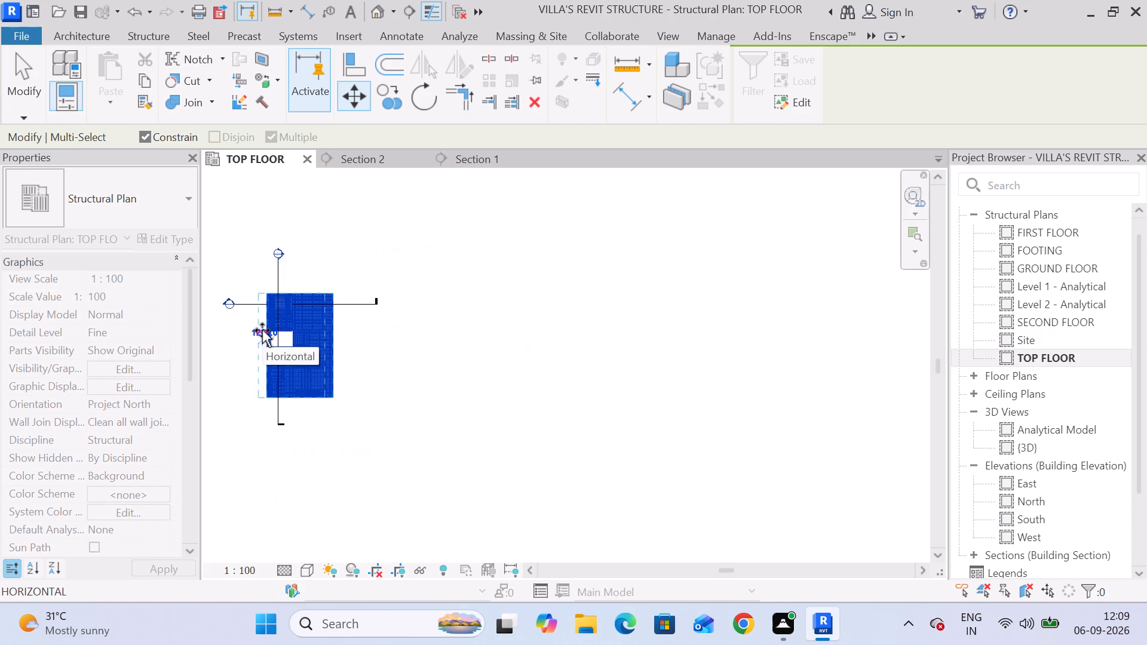
middle_drag(262, 330, 786, 361)
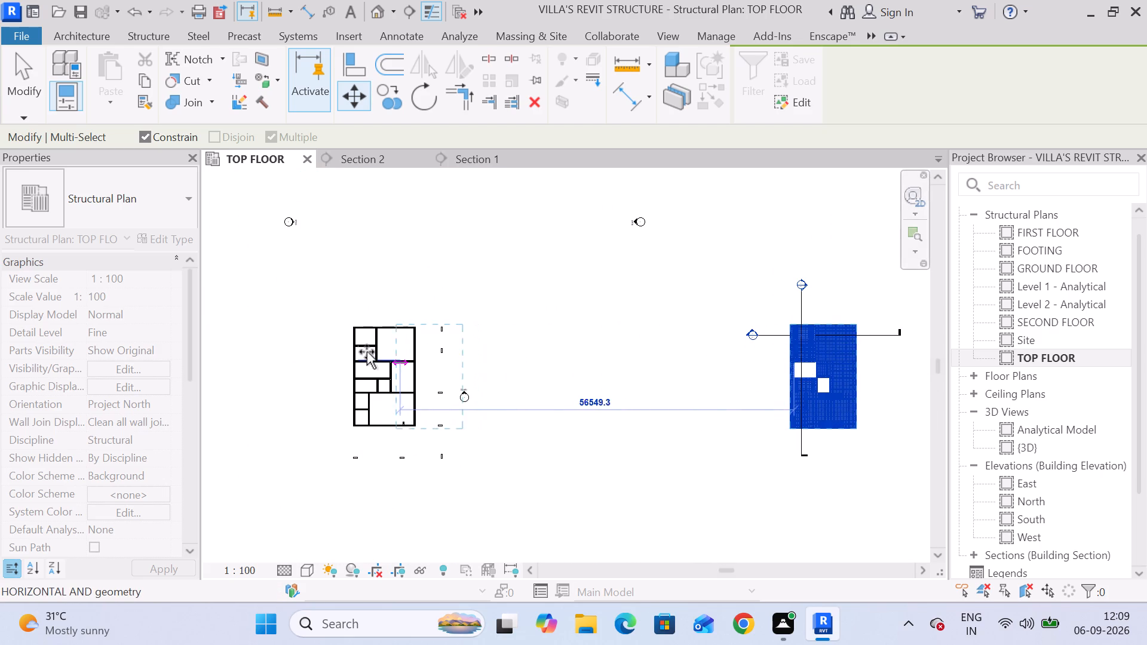
scroll(360, 355, up, 20)
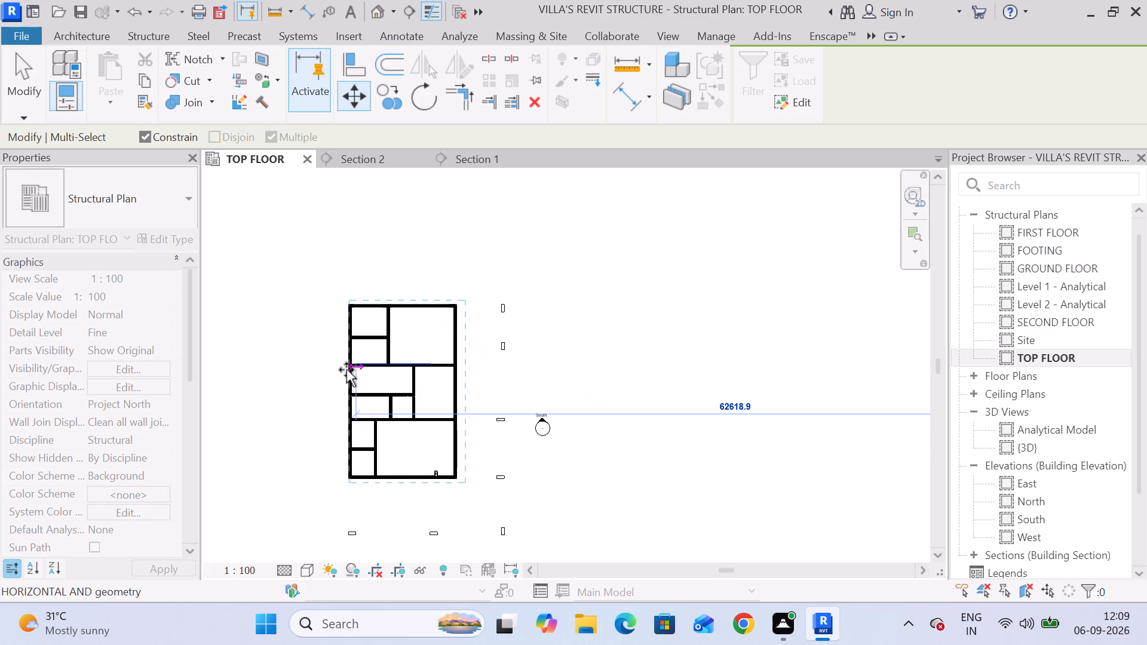
scroll(350, 364, up, 5)
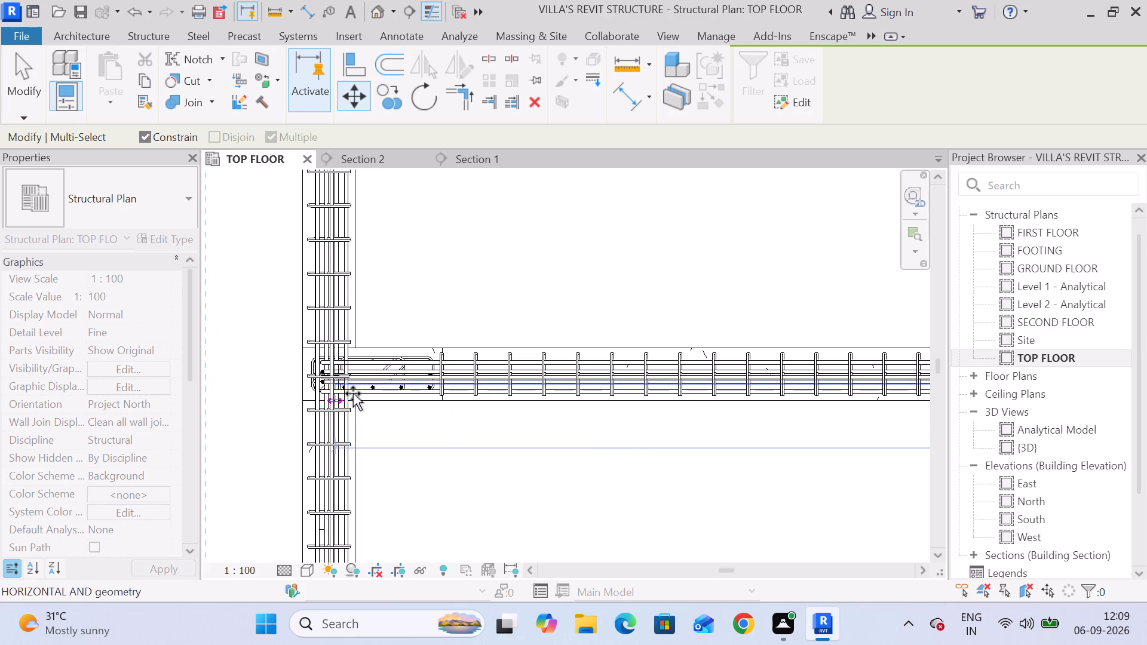
scroll(354, 394, up, 12)
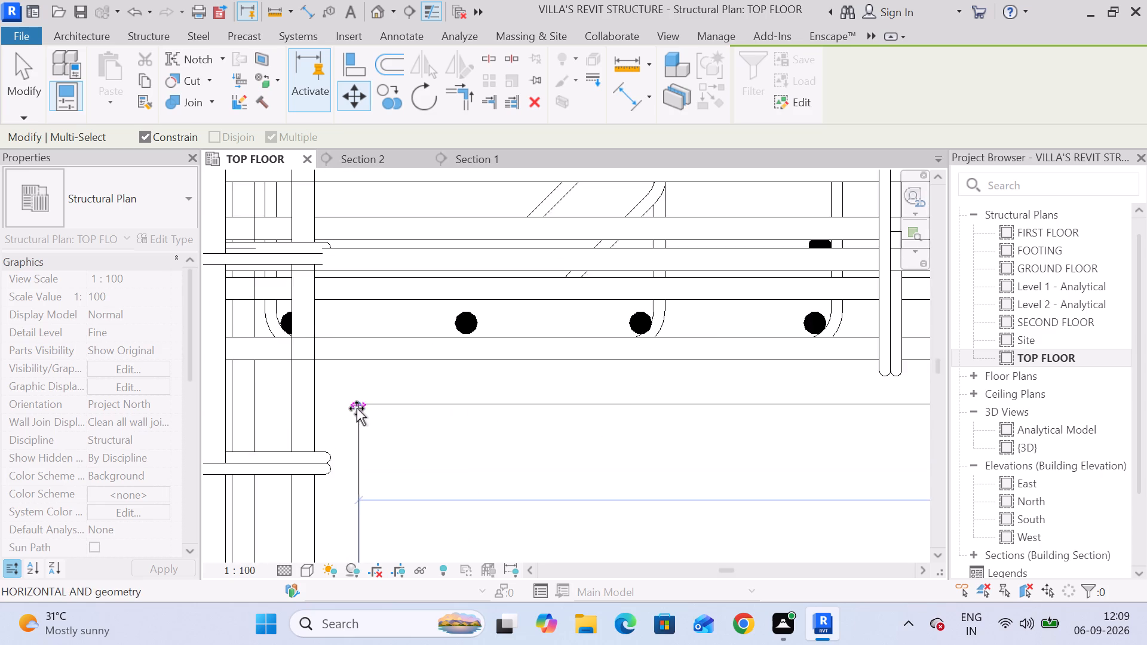
scroll(357, 408, up, 17)
scroll(357, 403, up, 6)
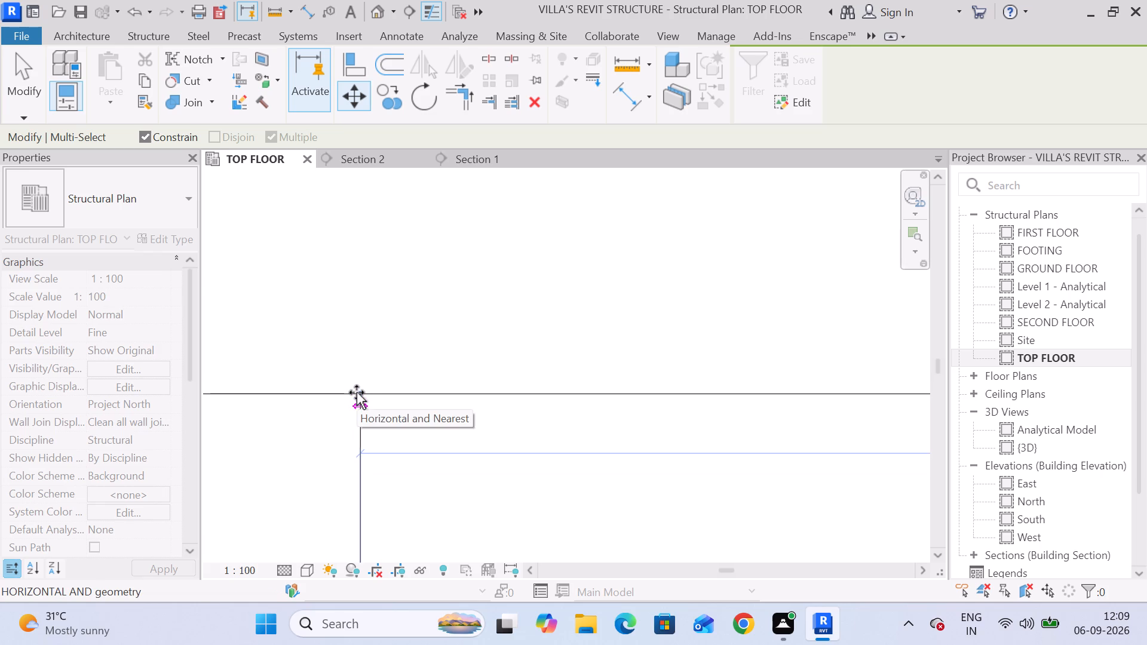
click(145, 134)
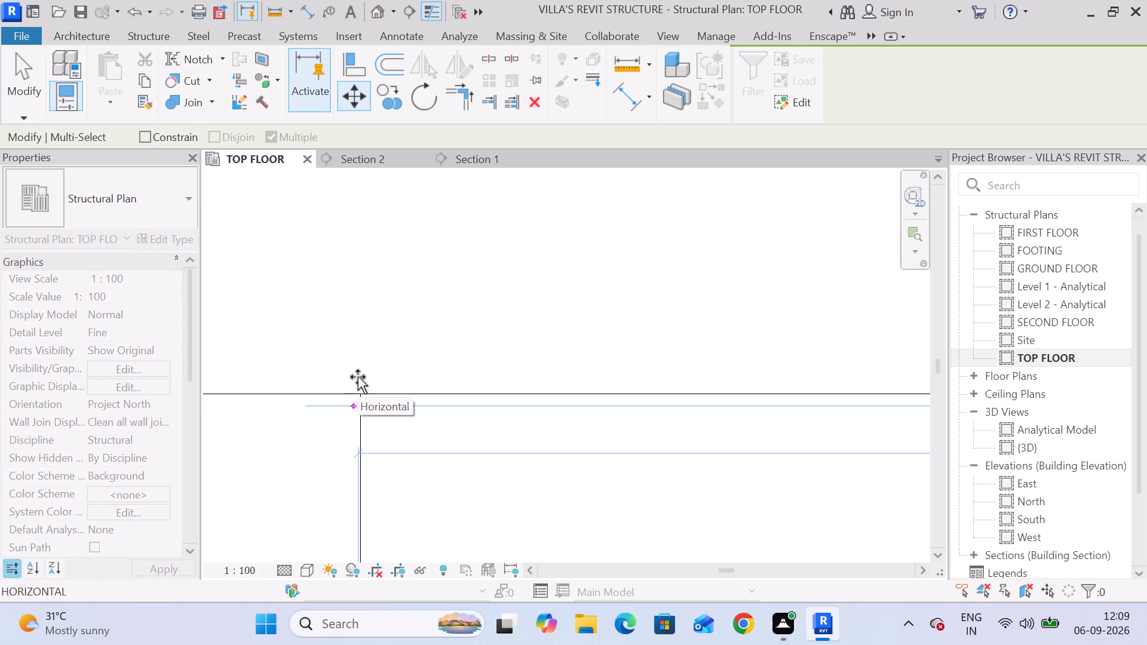
scroll(462, 481, down, 7)
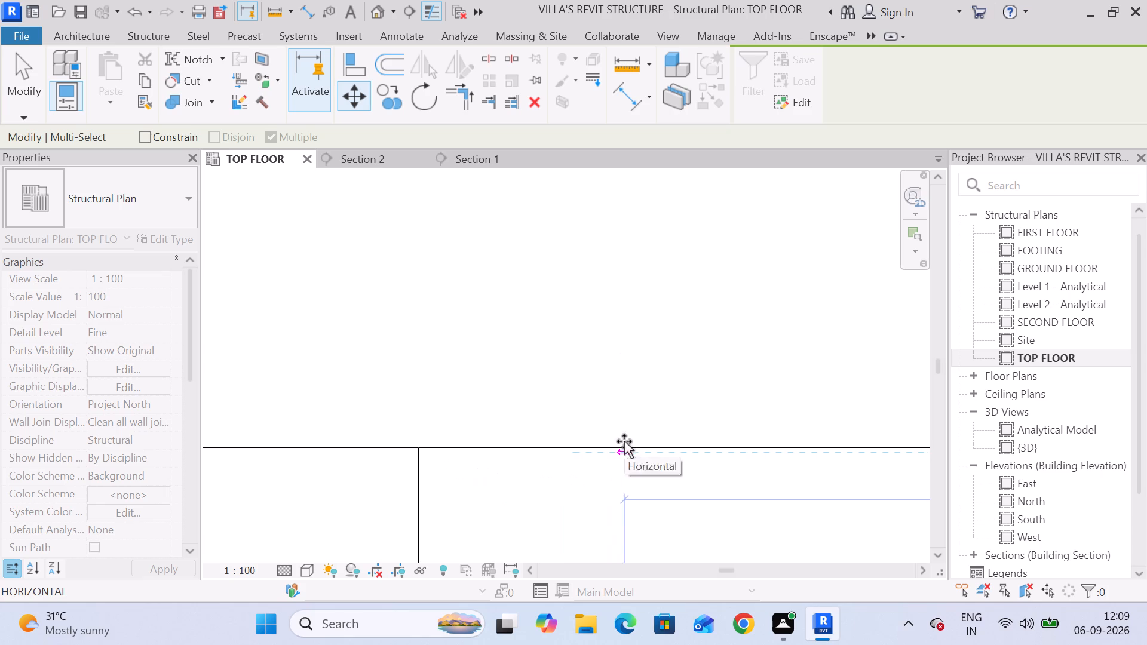
scroll(634, 449, down, 6)
scroll(701, 484, down, 6)
middle_drag(694, 486, 640, 317)
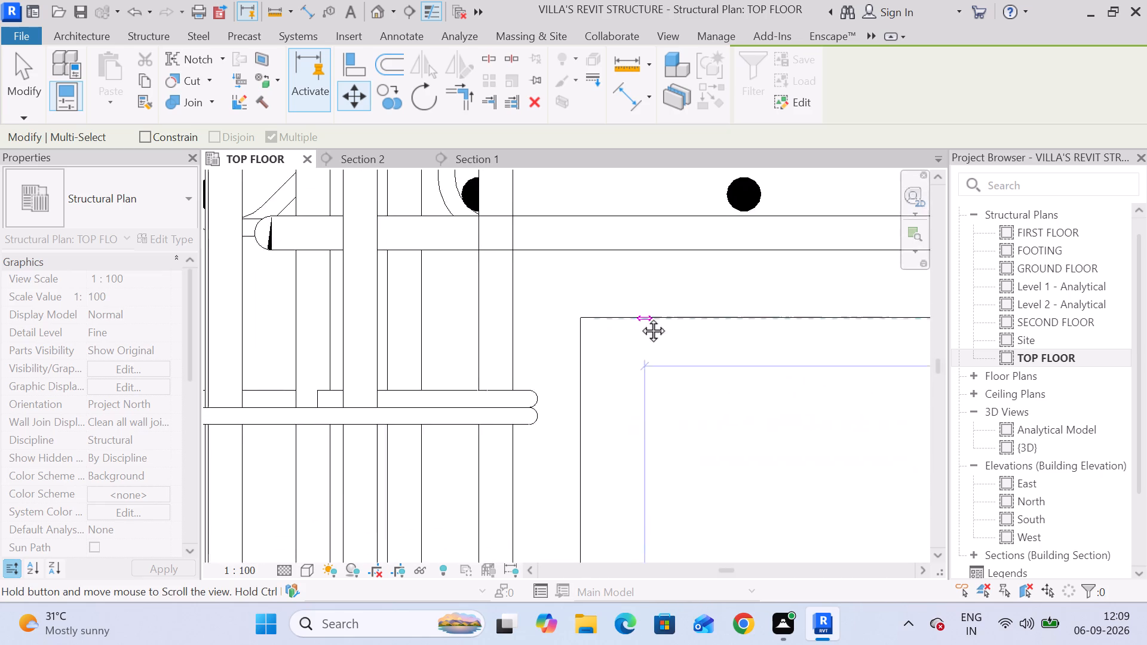
middle_drag(640, 317, 594, 232)
scroll(808, 432, down, 5)
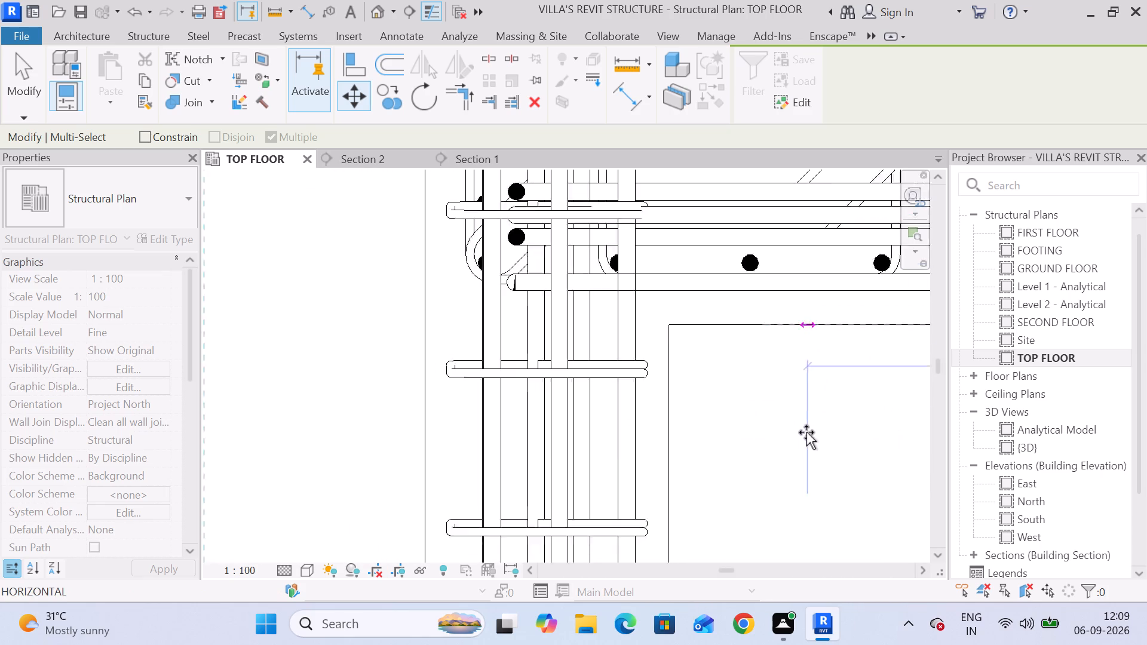
scroll(806, 432, down, 1)
scroll(833, 337, down, 5)
middle_drag(826, 367, 508, 366)
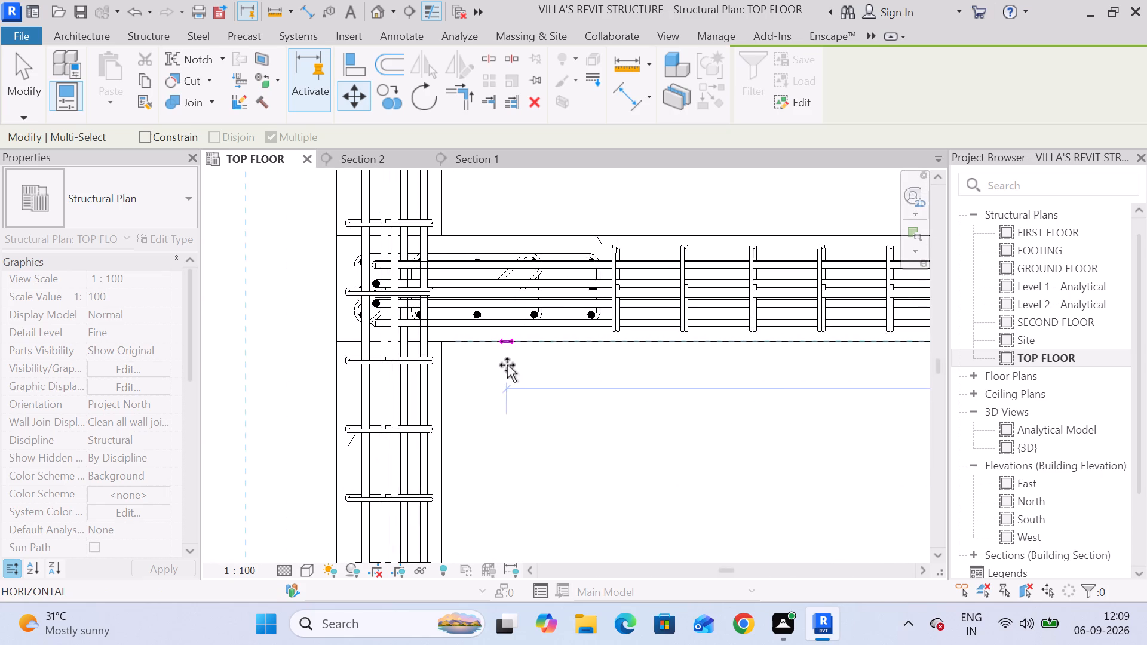
scroll(785, 460, down, 11)
middle_drag(774, 472, 608, 391)
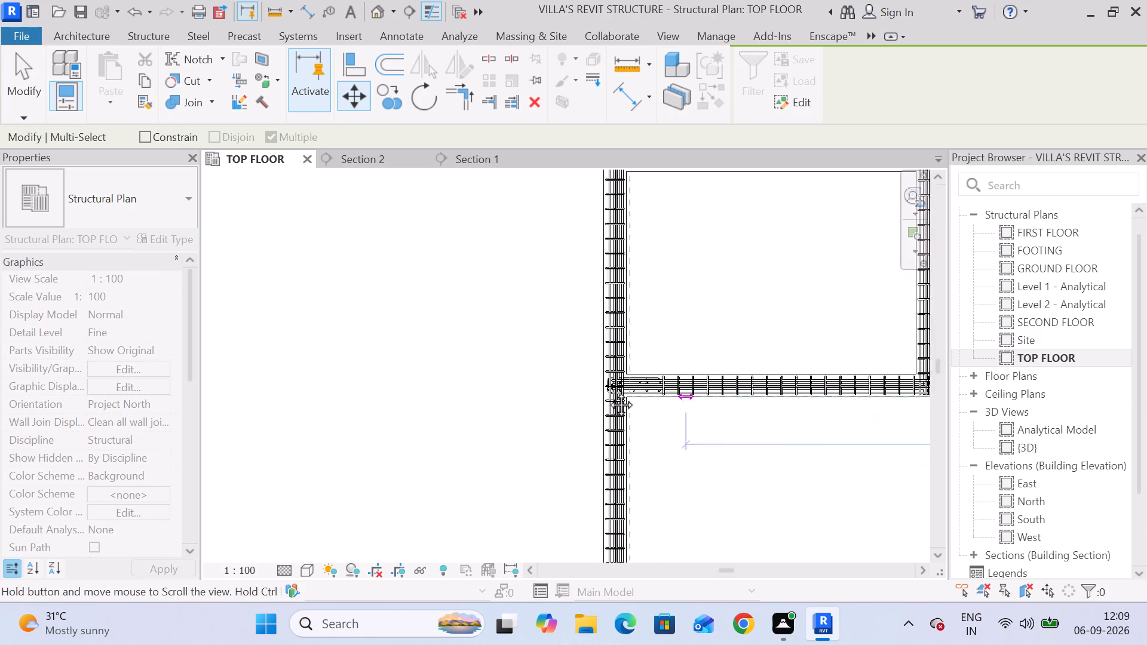
middle_drag(608, 391, 419, 300)
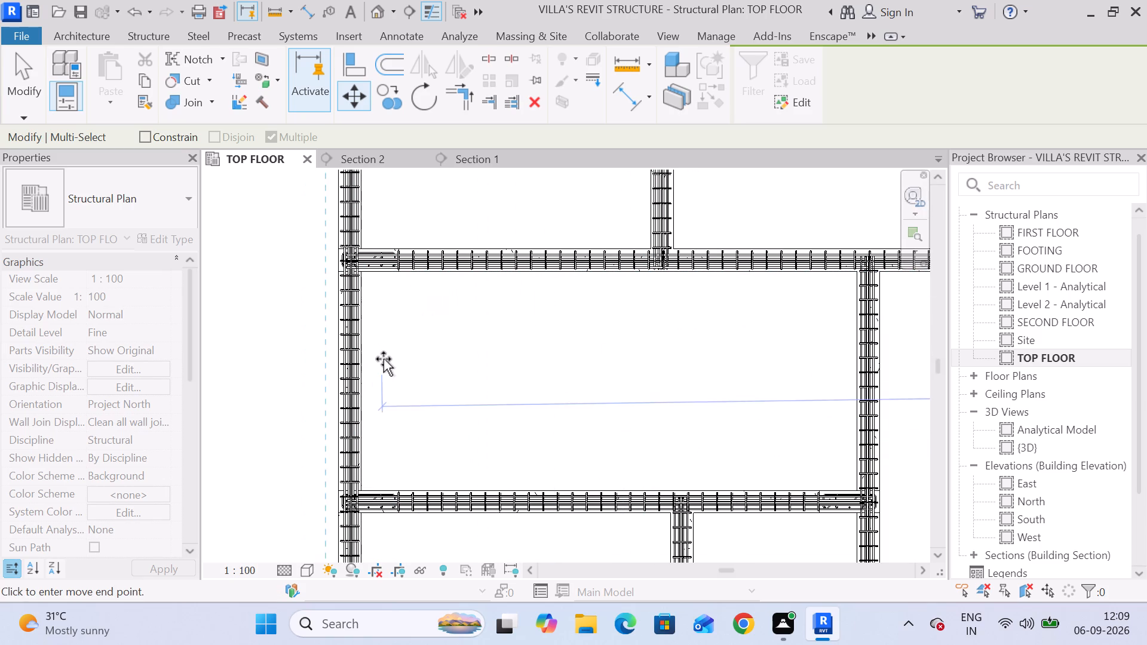
scroll(373, 346, up, 2)
middle_drag(375, 347, 498, 481)
scroll(498, 480, up, 1)
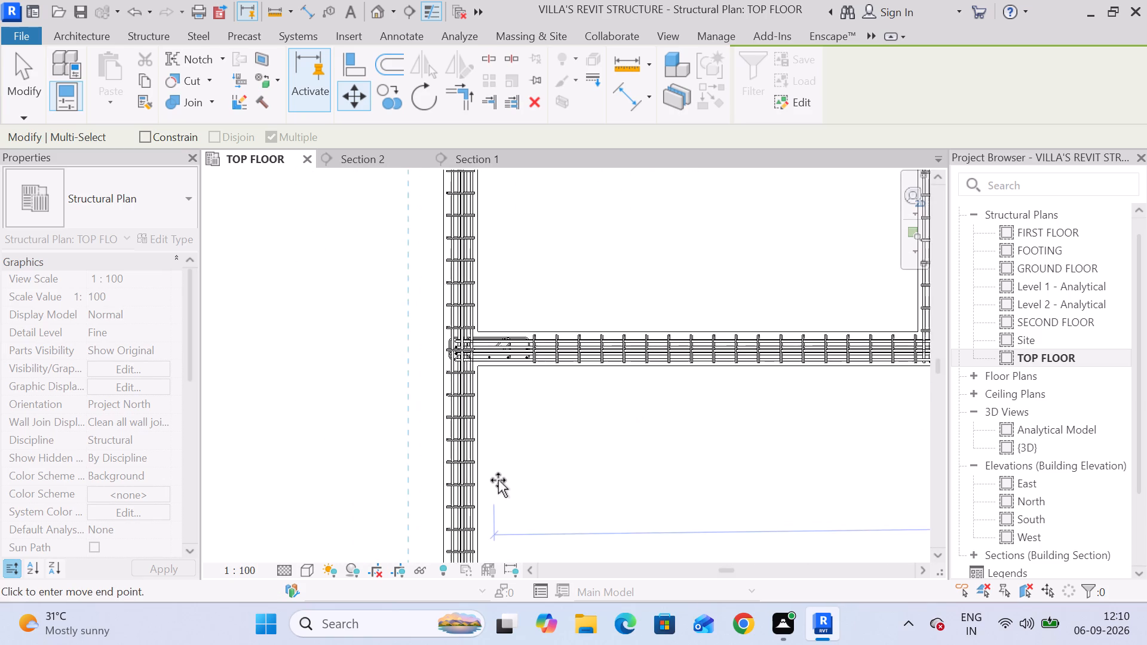
scroll(498, 480, up, 2)
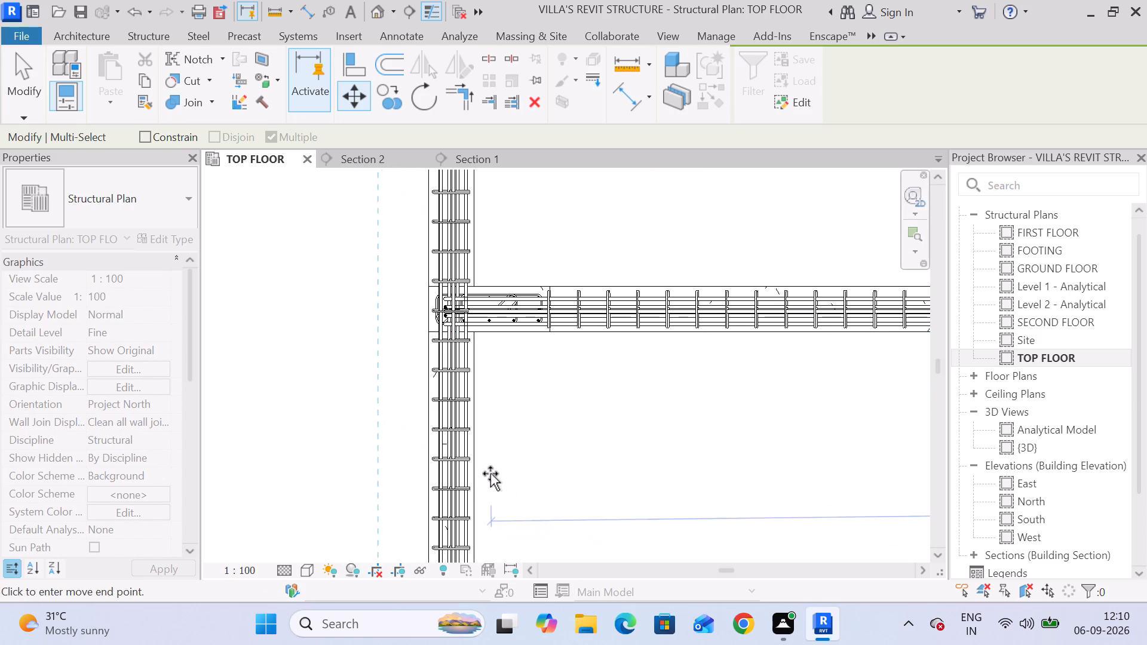
scroll(490, 474, up, 4)
scroll(524, 427, down, 12)
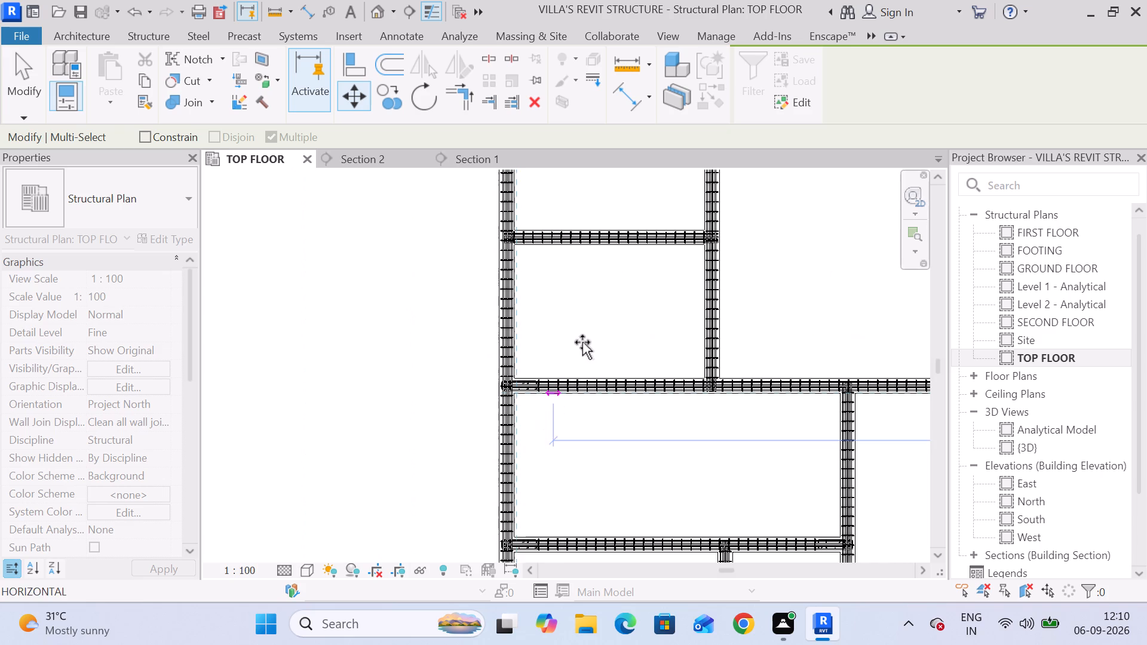
scroll(516, 307, up, 7)
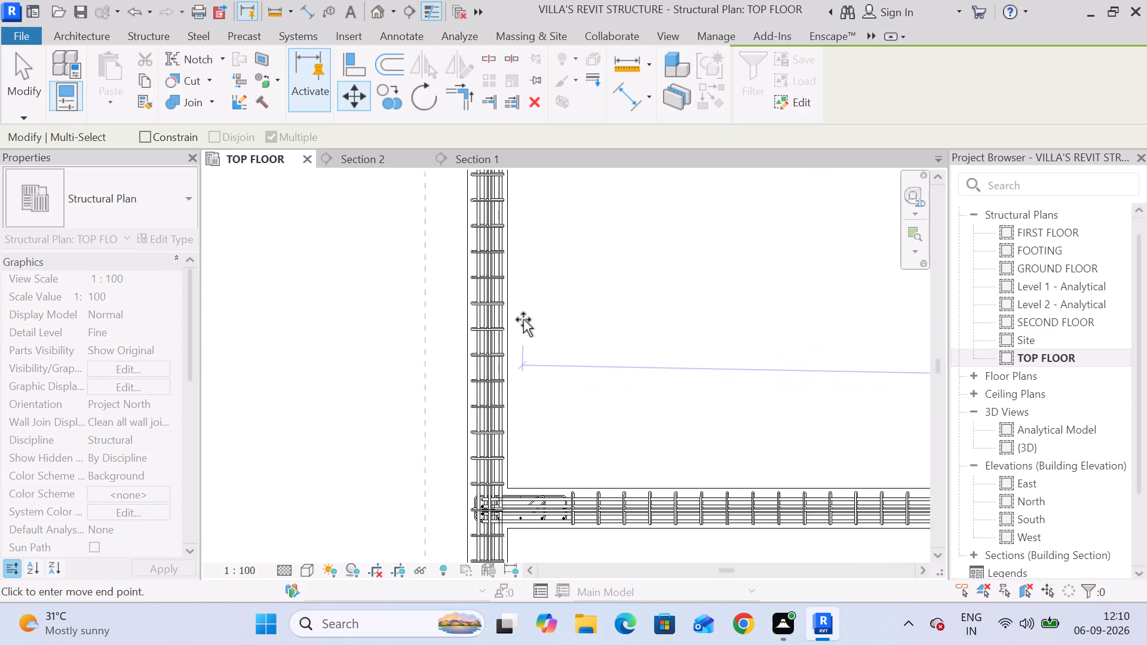
scroll(523, 346, up, 3)
middle_drag(526, 354, 566, 245)
scroll(550, 292, up, 3)
scroll(553, 343, up, 3)
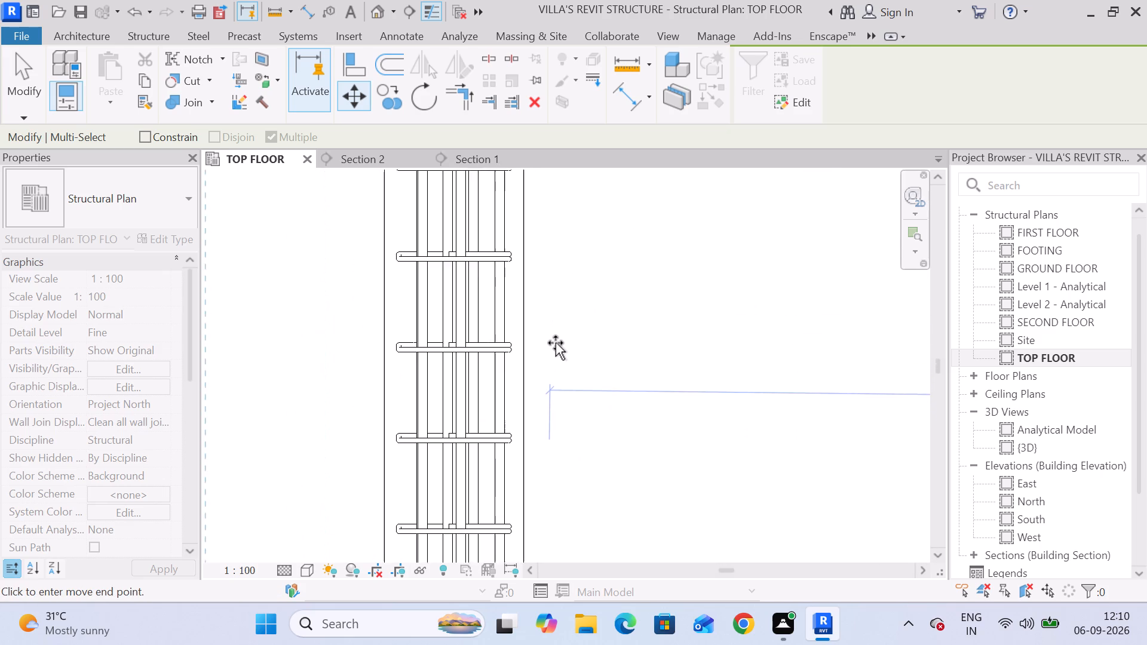
scroll(550, 349, up, 5)
middle_drag(547, 371, 603, 186)
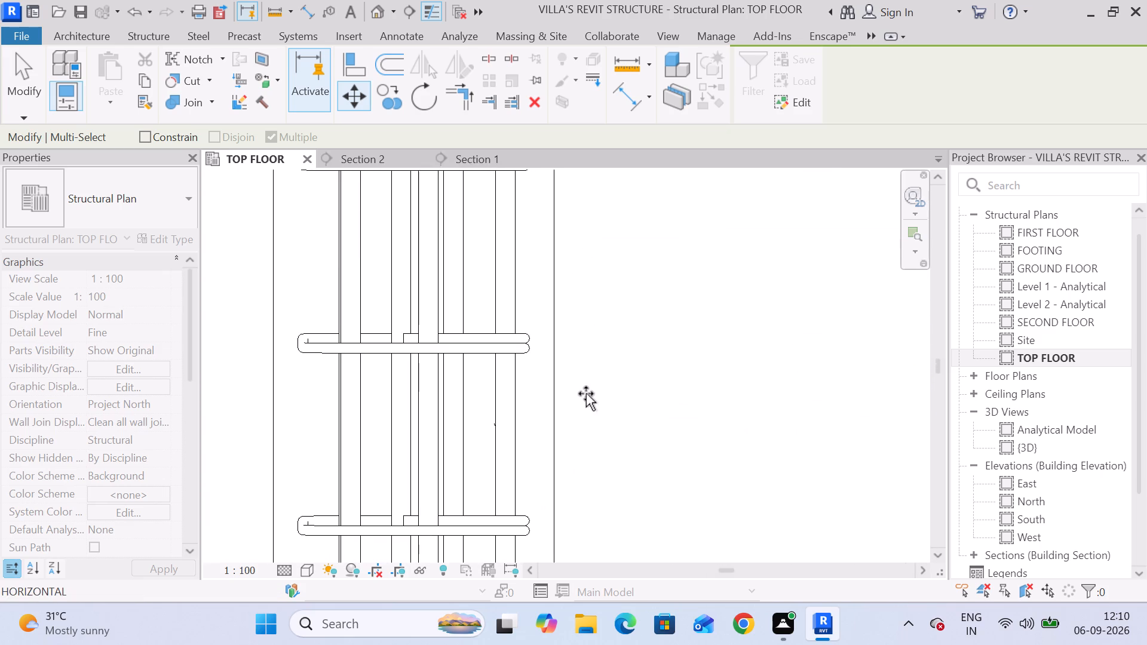
middle_drag(585, 394, 582, 195)
middle_drag(563, 331, 584, 202)
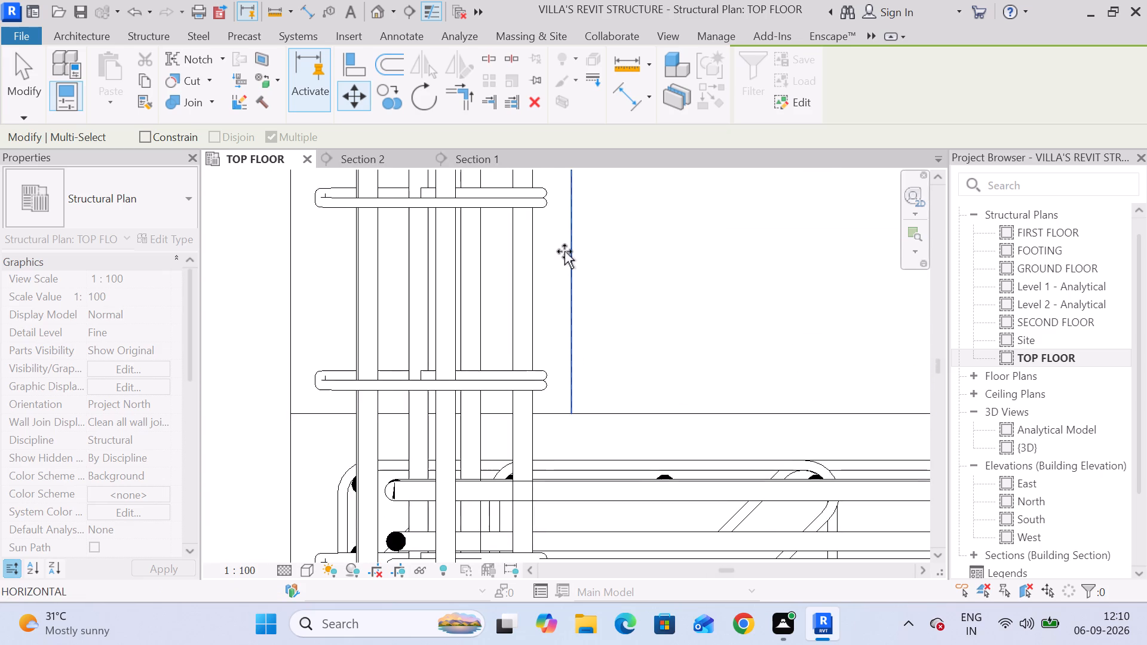
middle_drag(547, 338, 559, 220)
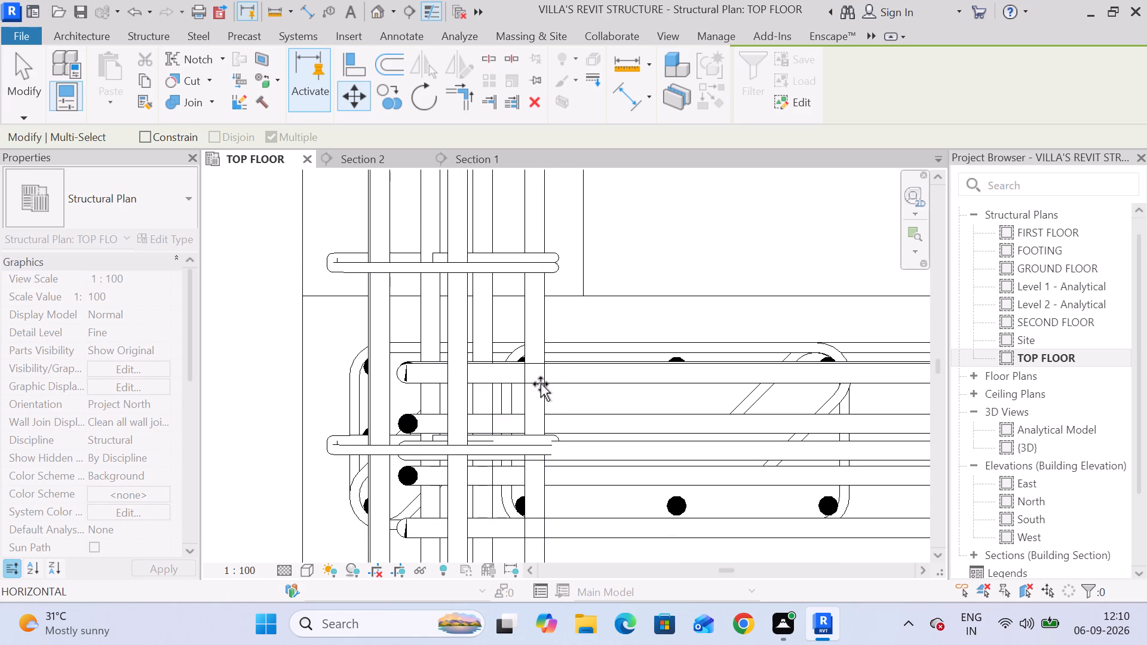
middle_drag(541, 386, 556, 165)
scroll(600, 362, up, 2)
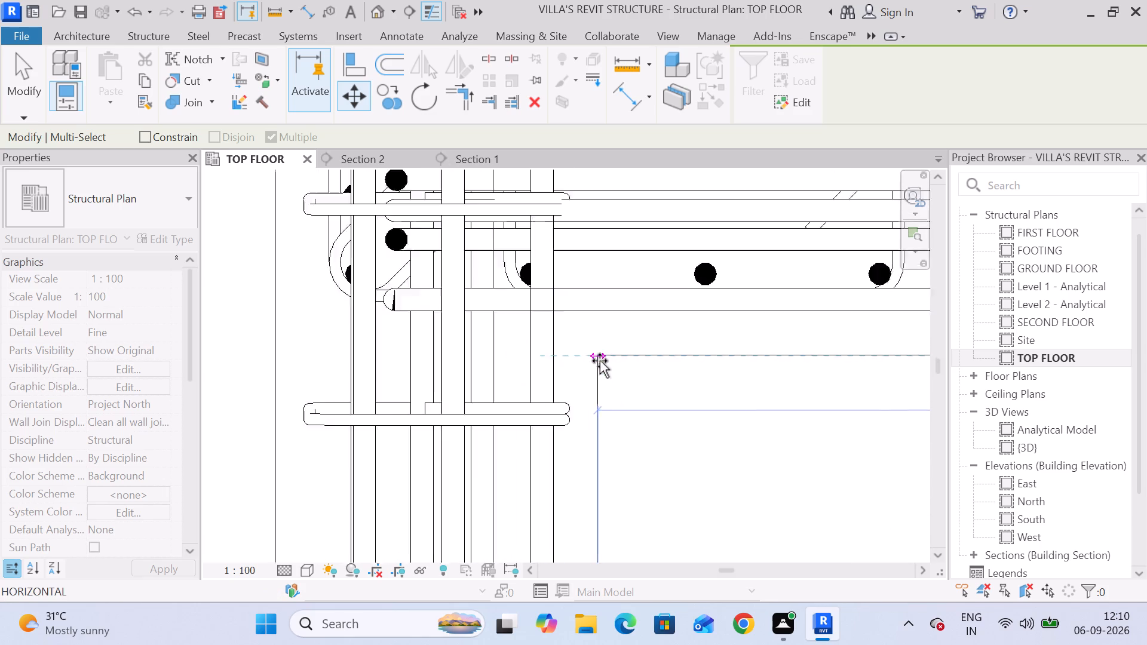
scroll(600, 361, up, 9)
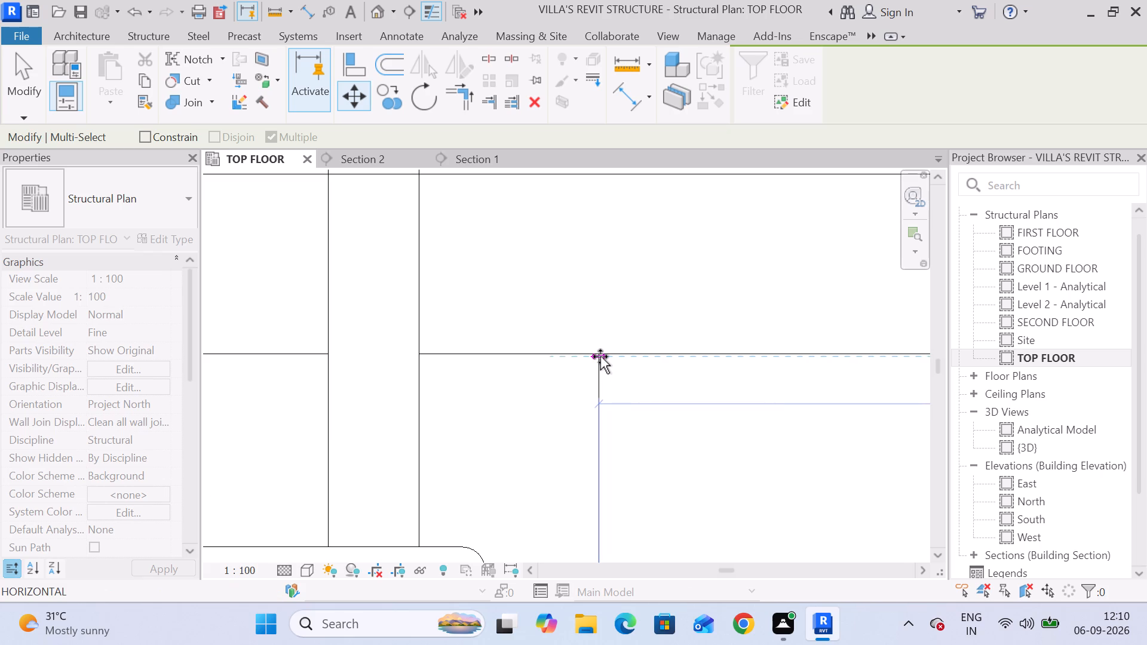
click(600, 357)
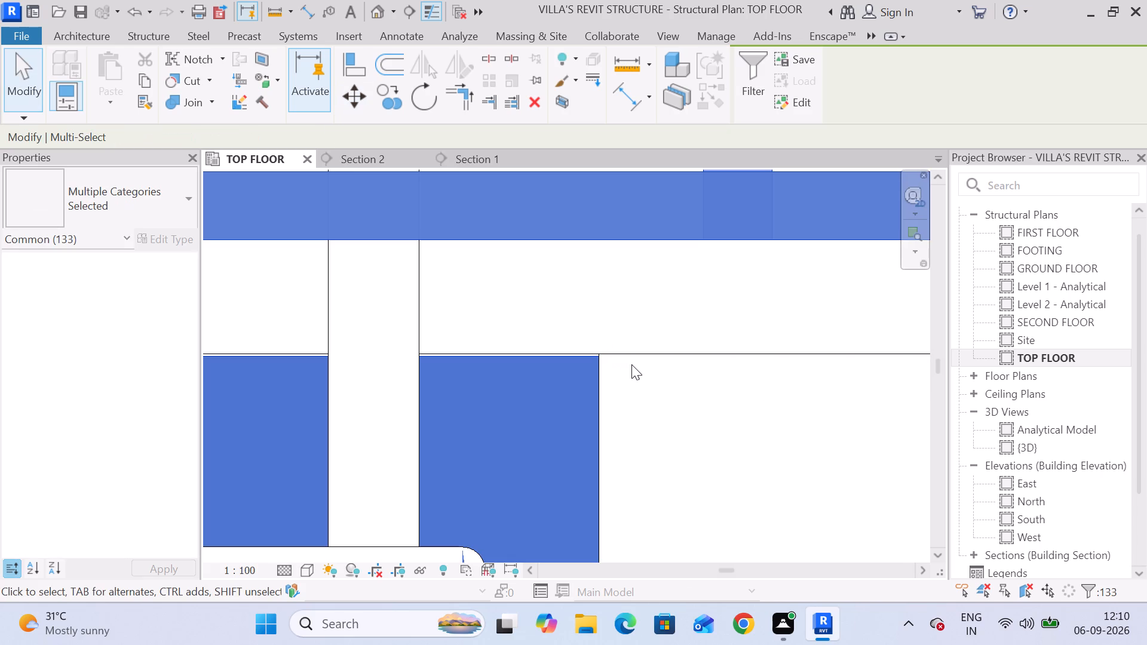
Deselect the moved slabs and review their placement on the beam frame across the TOP FLOOR plan.
scroll(631, 364, down, 10)
scroll(636, 379, down, 17)
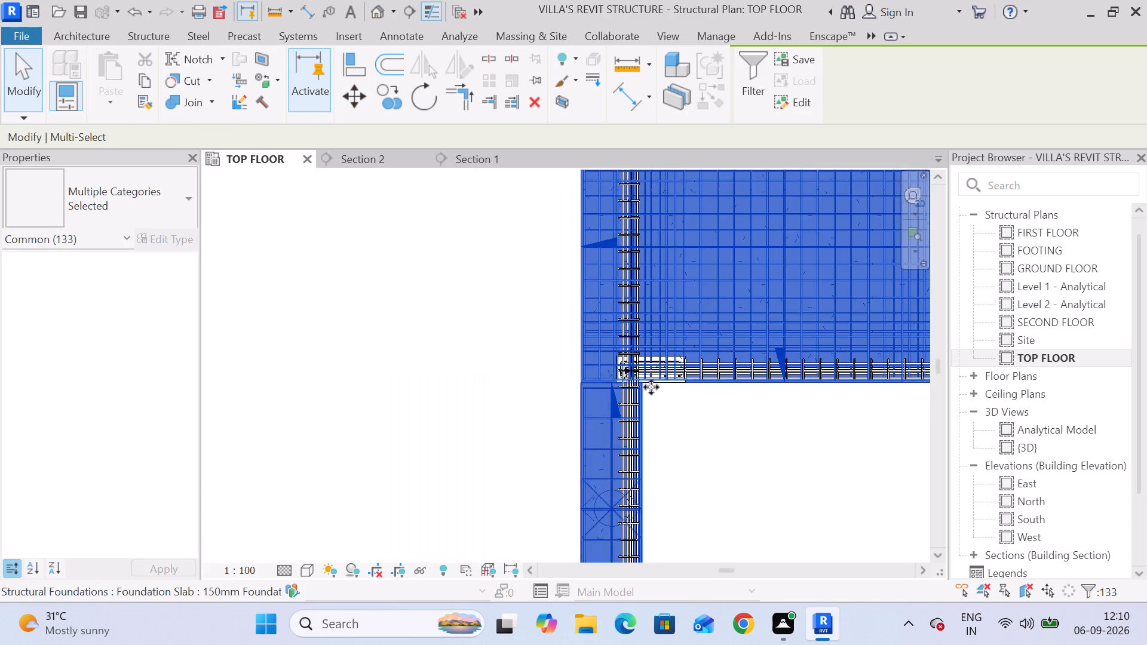
scroll(651, 387, down, 13)
scroll(710, 393, down, 4)
middle_drag(731, 400, 452, 268)
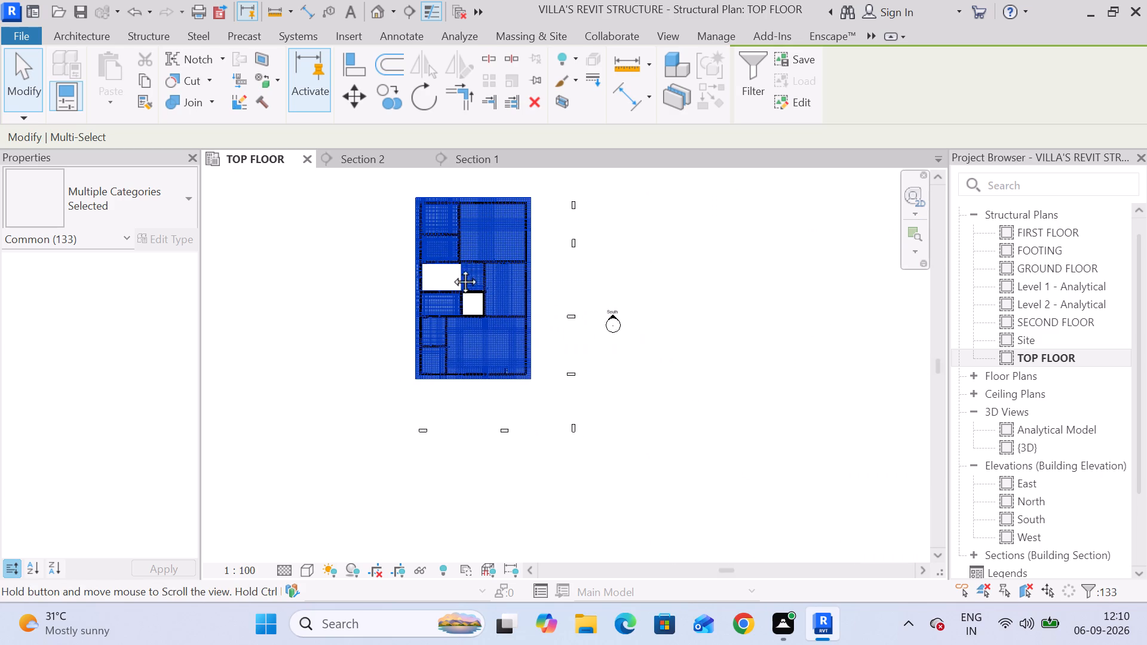
middle_drag(452, 268, 452, 267)
click(776, 370)
middle_drag(562, 396, 579, 430)
scroll(598, 403, down, 6)
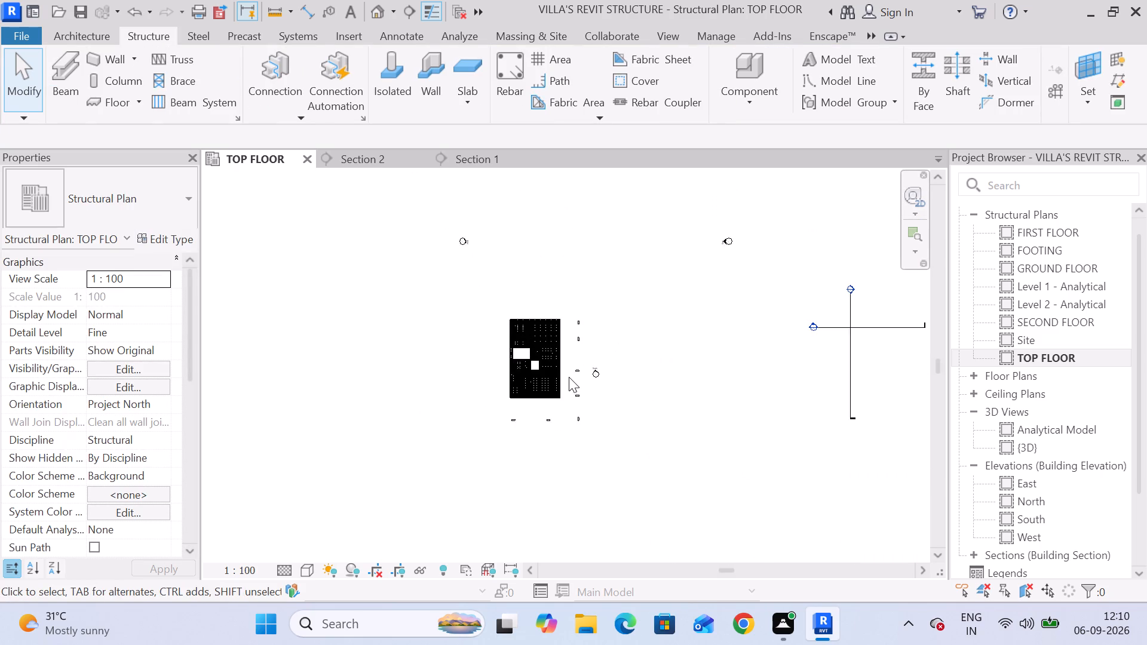
scroll(569, 371, up, 1)
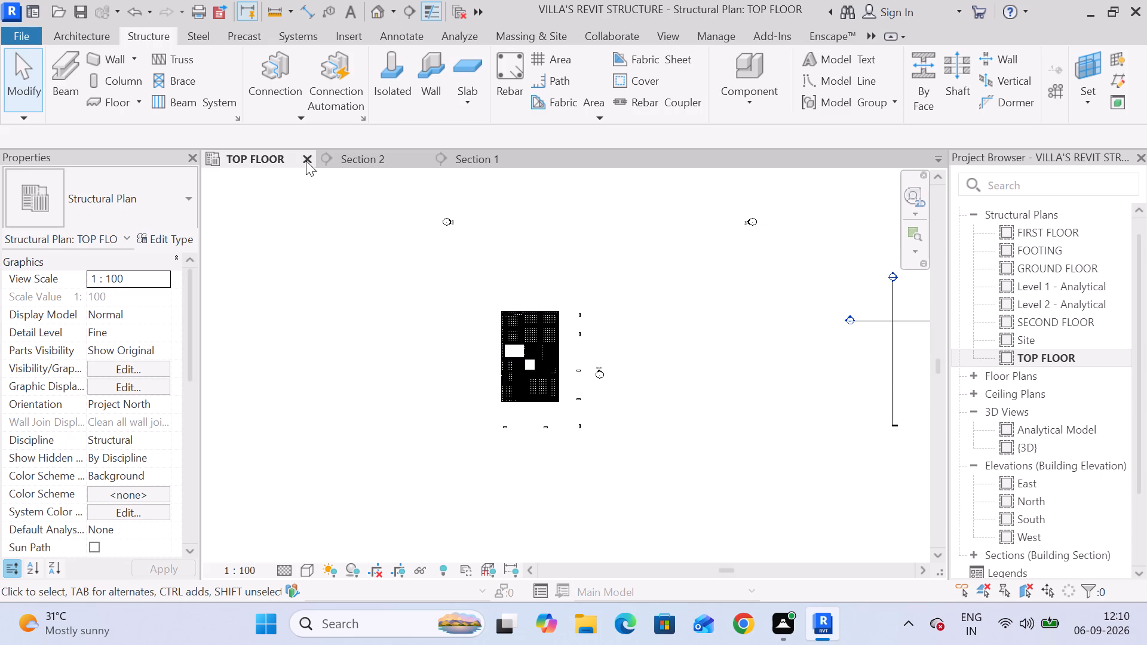
Close the TOP FLOOR plan and examine the beam frame and the separate slab block in the SECOND FLOOR structural plan.
click(306, 161)
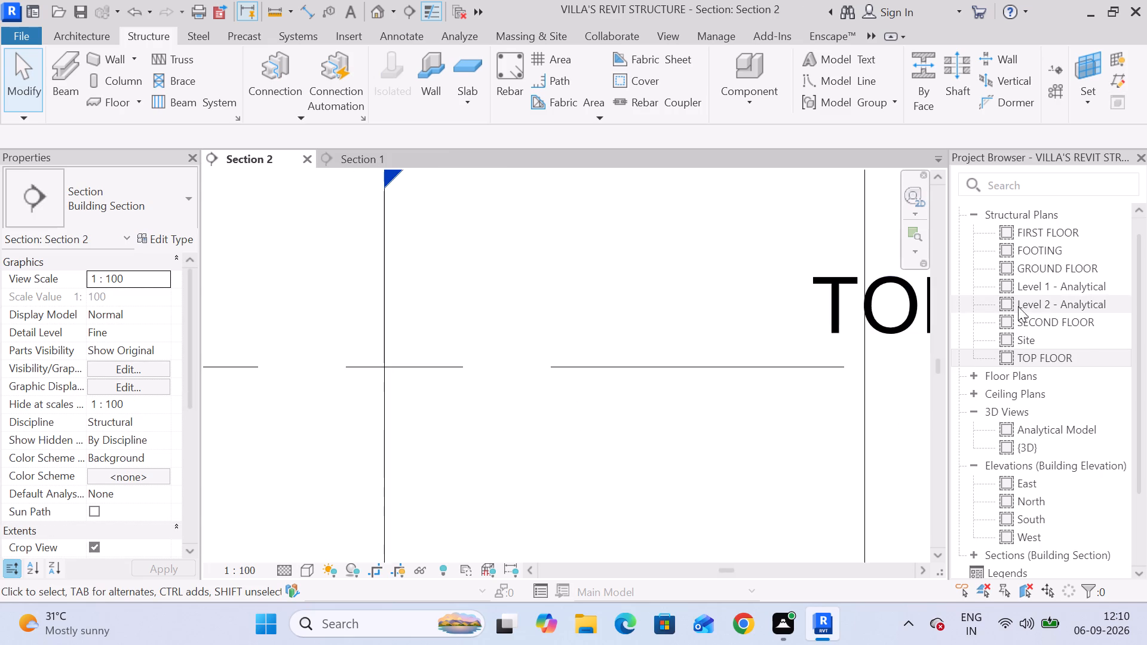
click(1038, 319)
click(1038, 319)
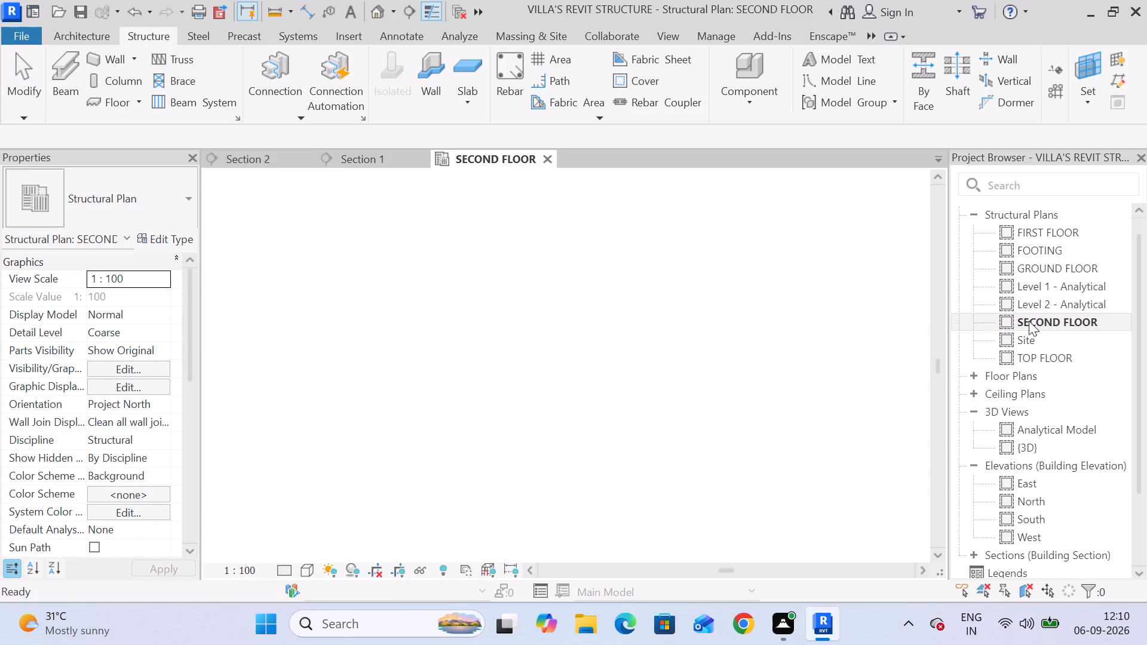
middle_drag(657, 419, 655, 273)
scroll(652, 357, up, 5)
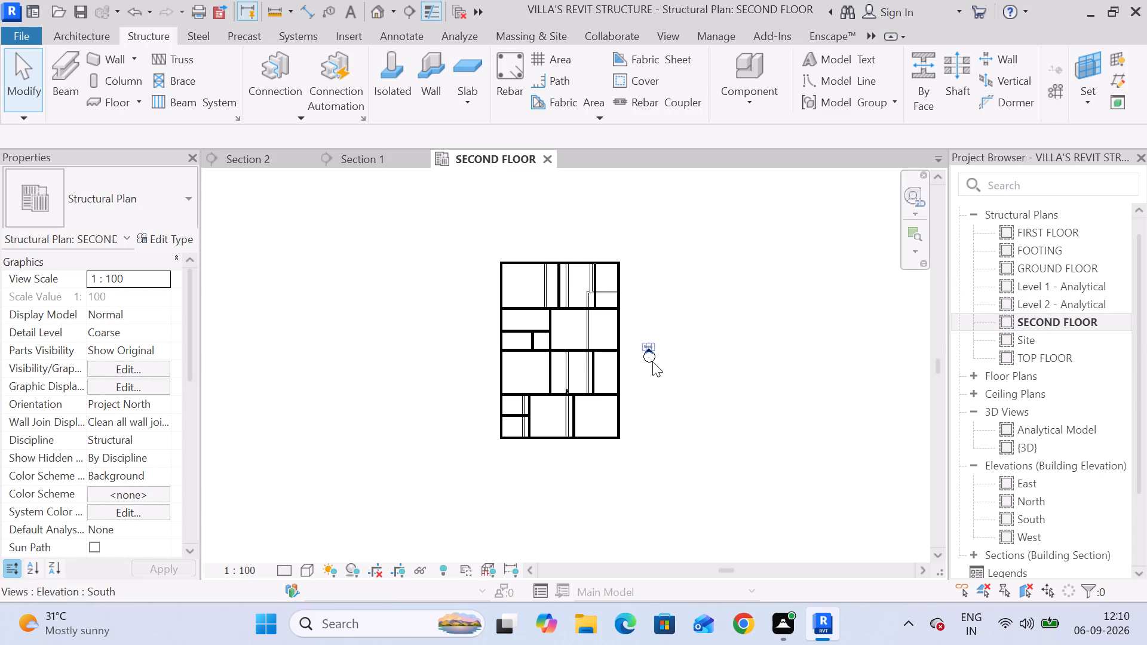
scroll(553, 363, up, 5)
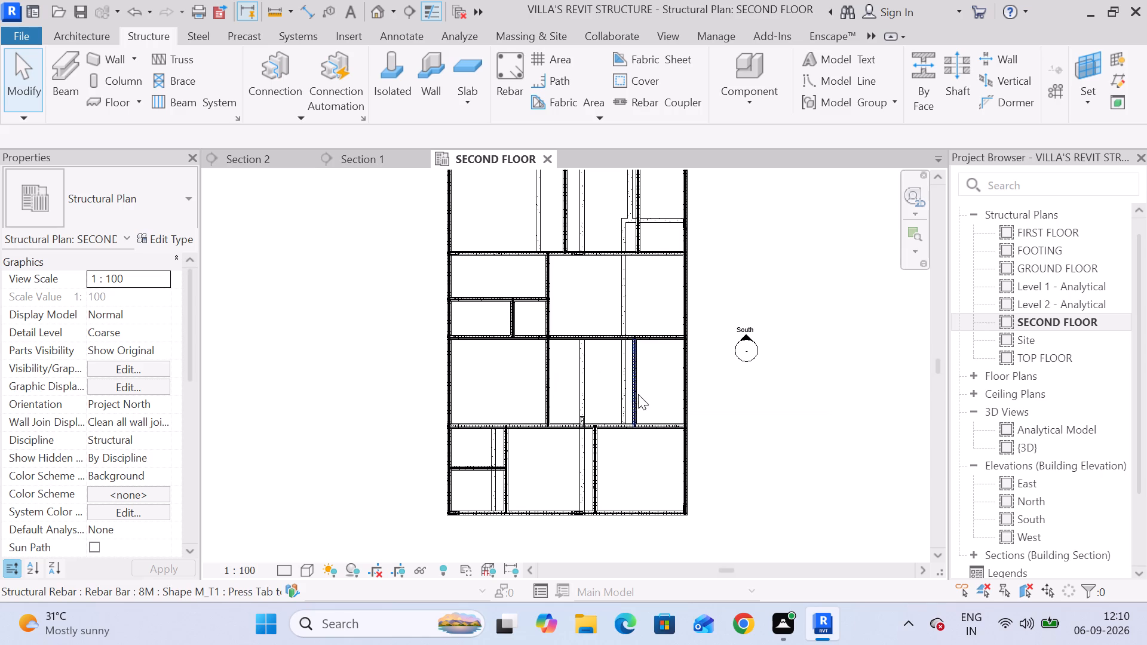
middle_drag(645, 404, 624, 357)
scroll(508, 431, up, 3)
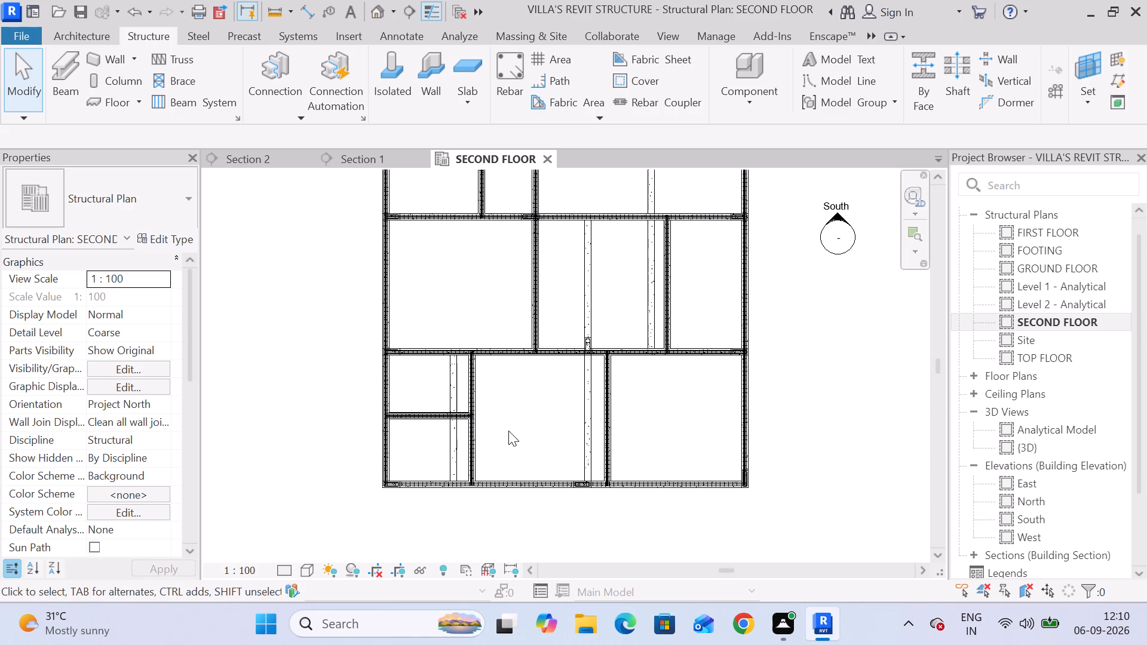
scroll(513, 431, down, 7)
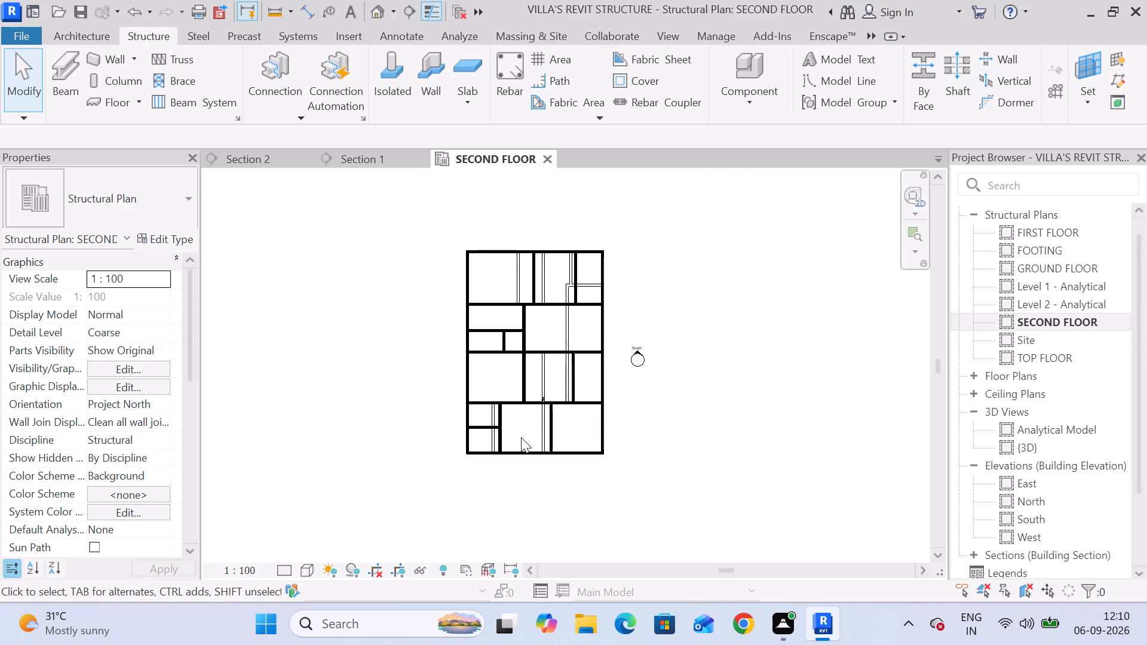
scroll(523, 437, down, 3)
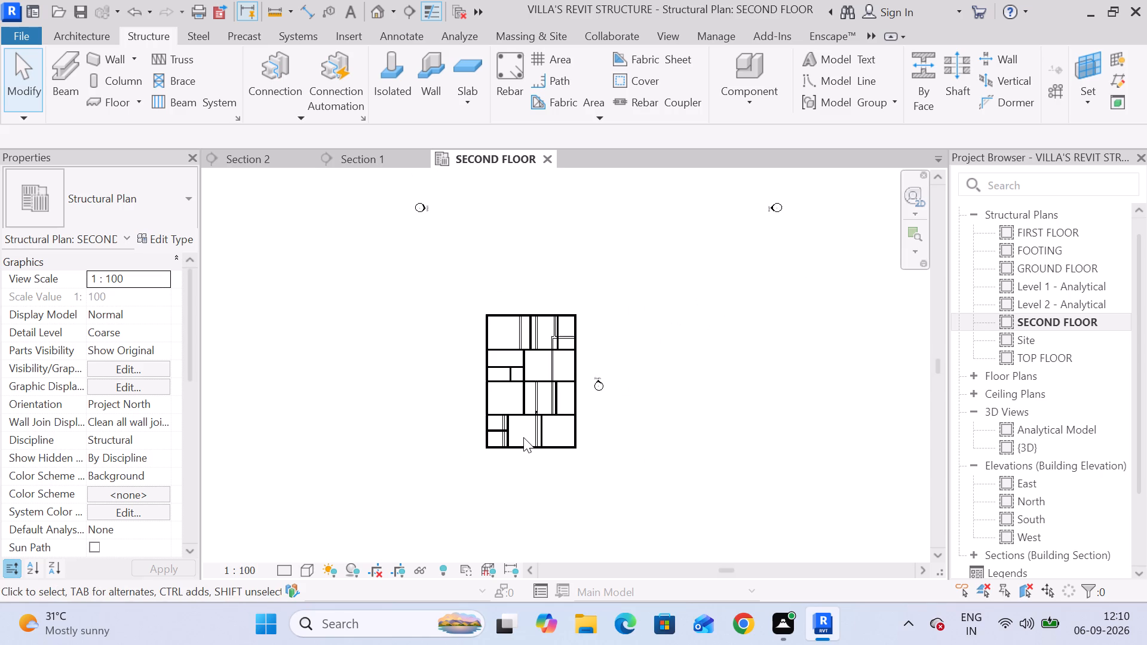
scroll(523, 437, down, 2)
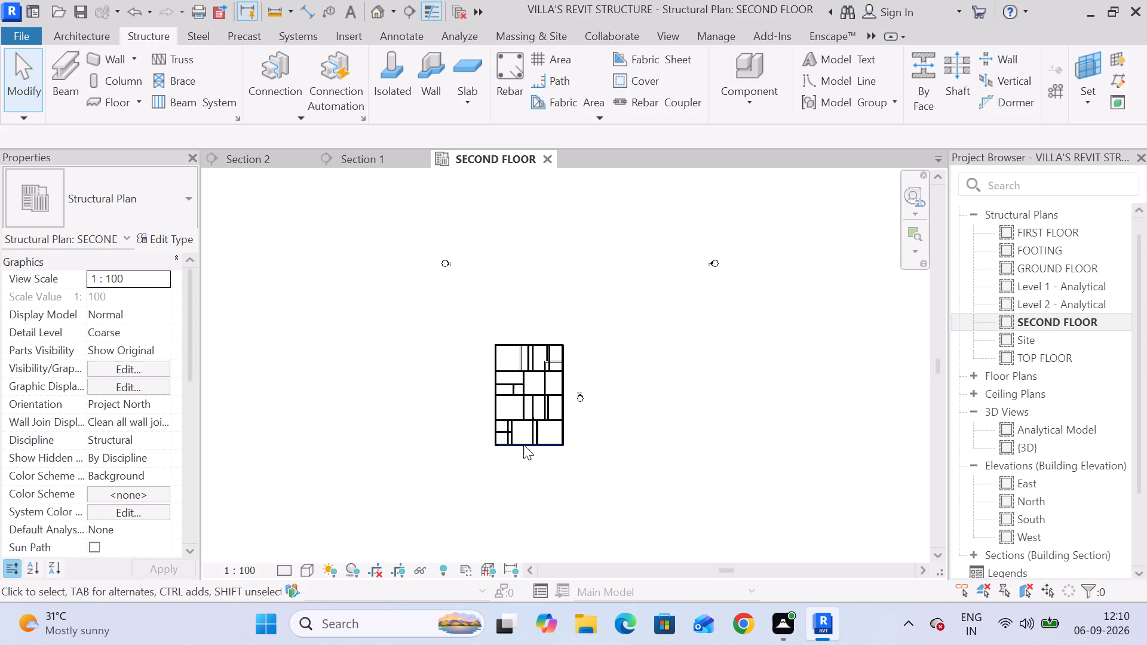
scroll(539, 437, down, 6)
scroll(683, 451, down, 5)
scroll(681, 459, up, 4)
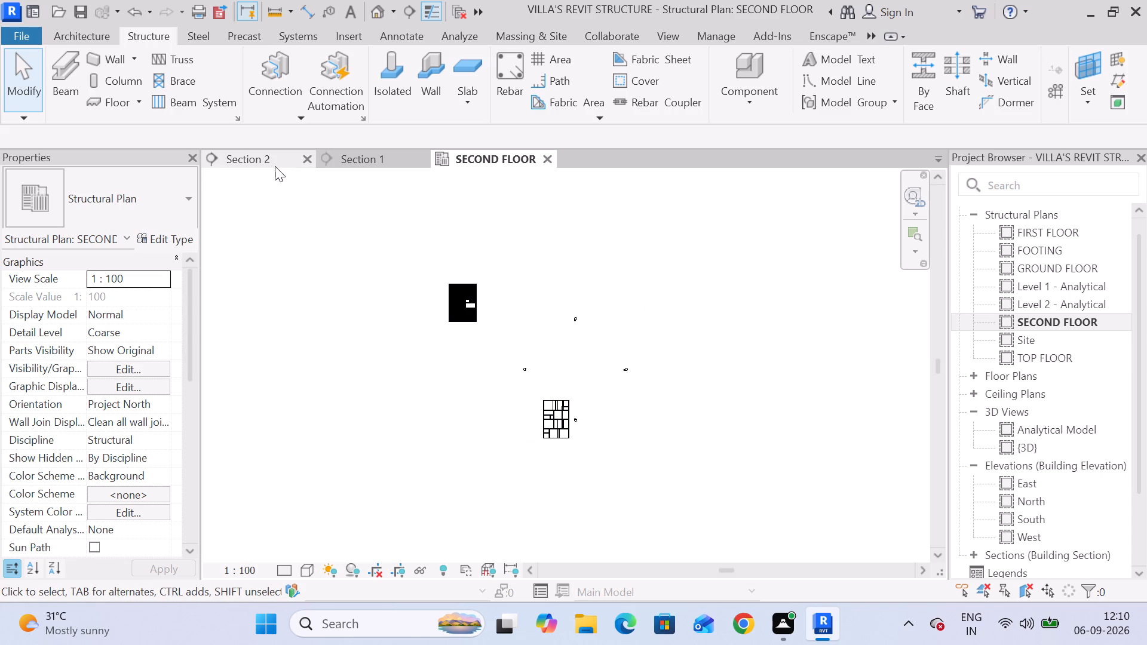
Reopen the TOP FLOOR structural plan and delete the Section 1 and Section 2 markers beside the slabs, along with their views.
double_click(1041, 359)
drag(699, 426, 621, 353)
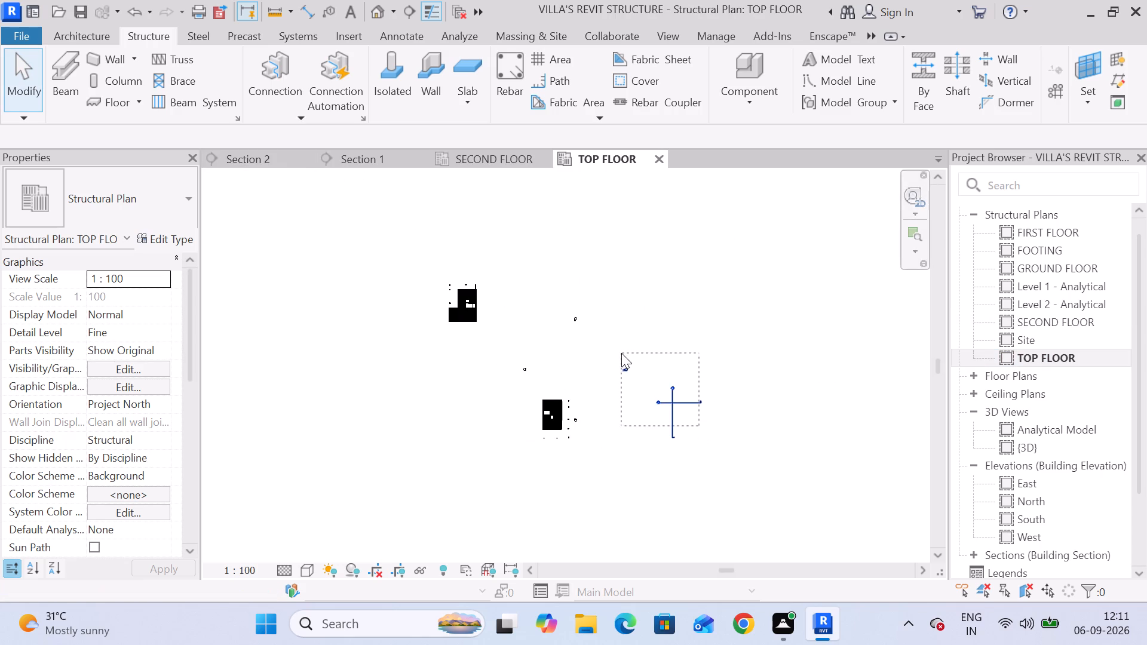
drag(621, 353, 655, 376)
key(Delete)
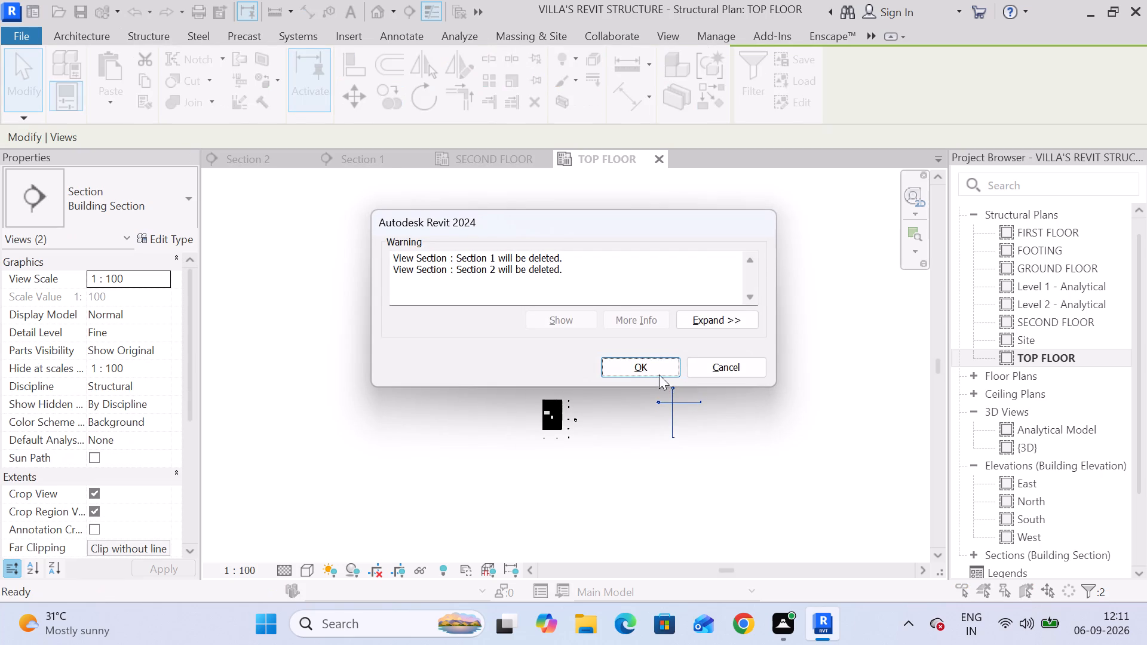
click(630, 370)
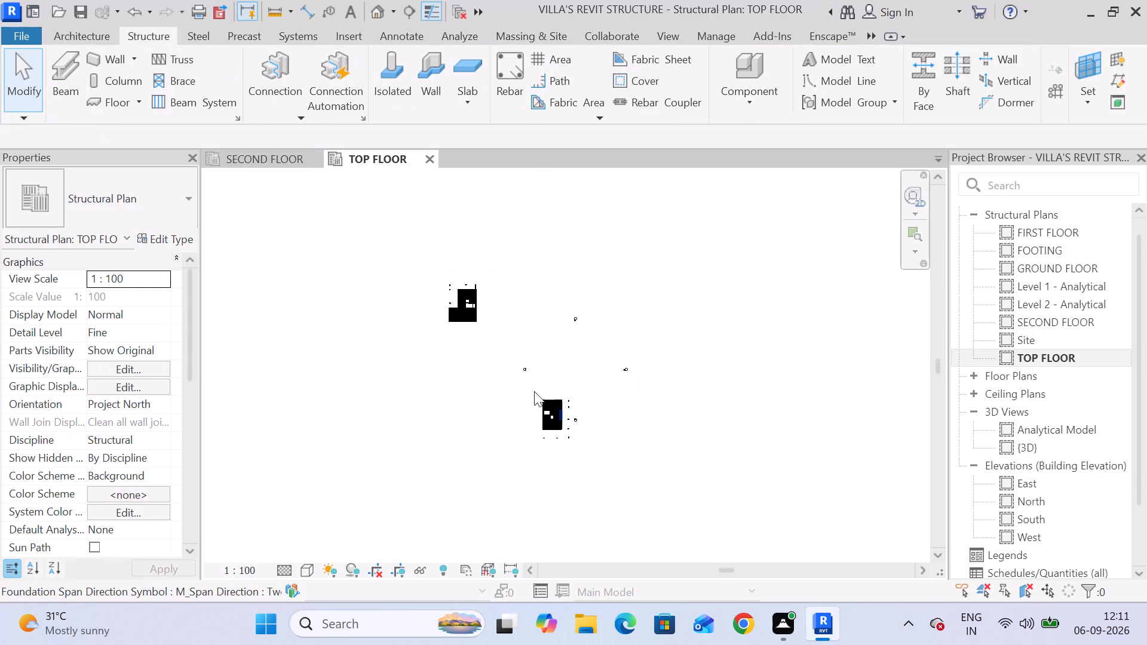
Examine the other building's TOP FLOOR slab reinforcement, especially the coarsely meshed slab projecting at its lower-left corner.
scroll(450, 310, up, 3)
middle_drag(596, 432, 555, 341)
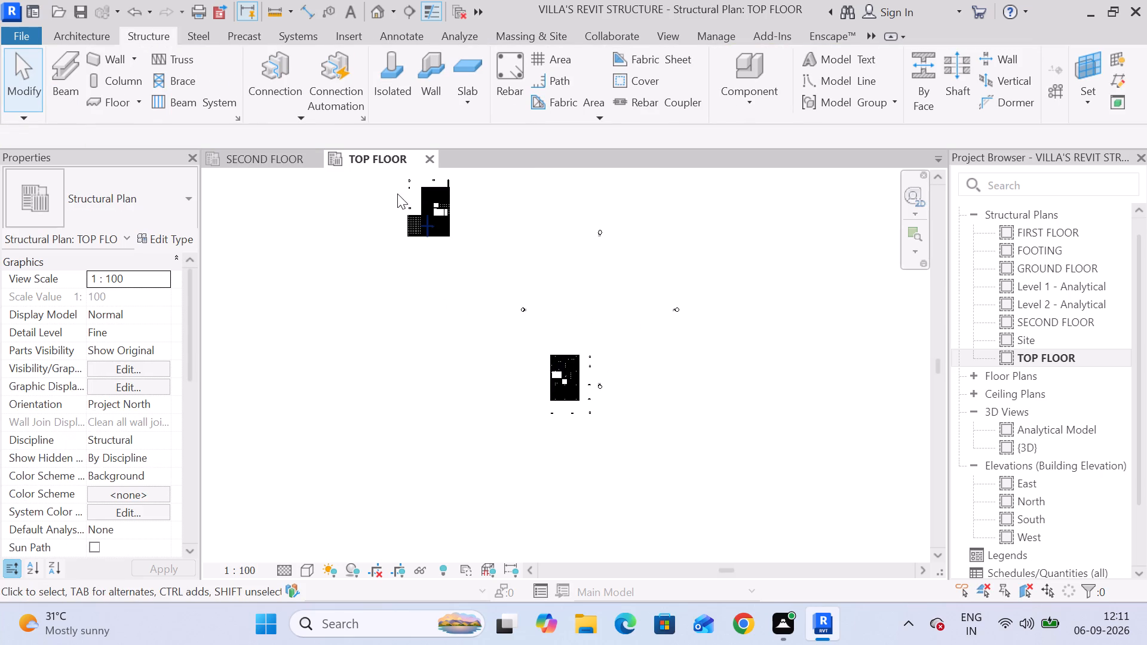
scroll(415, 222, up, 17)
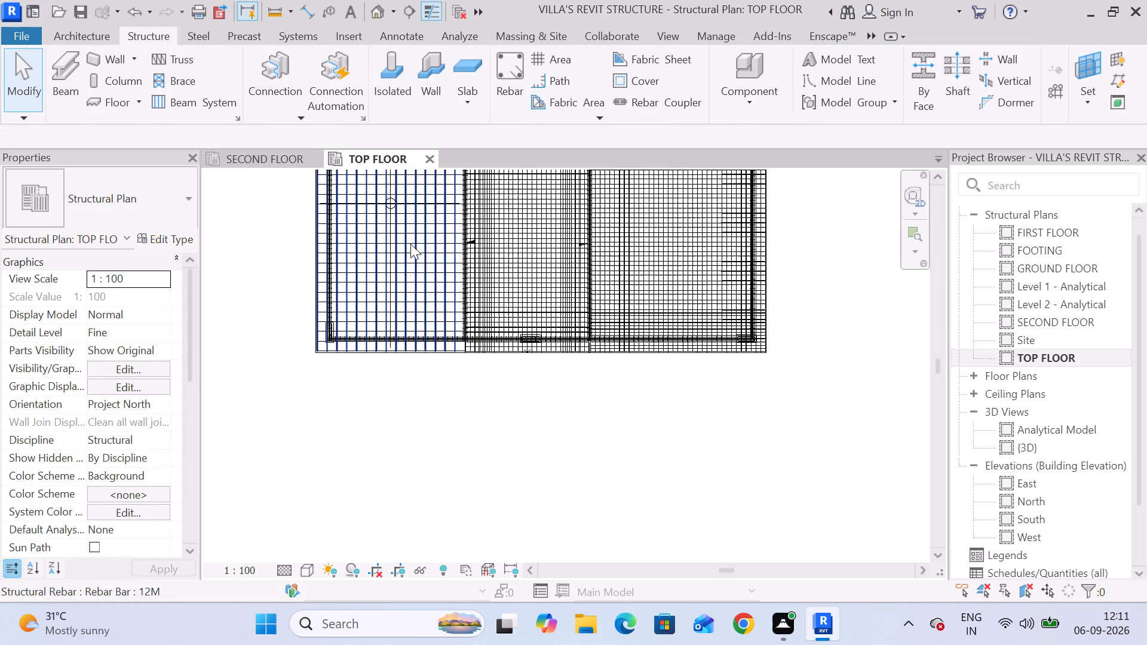
scroll(410, 244, up, 1)
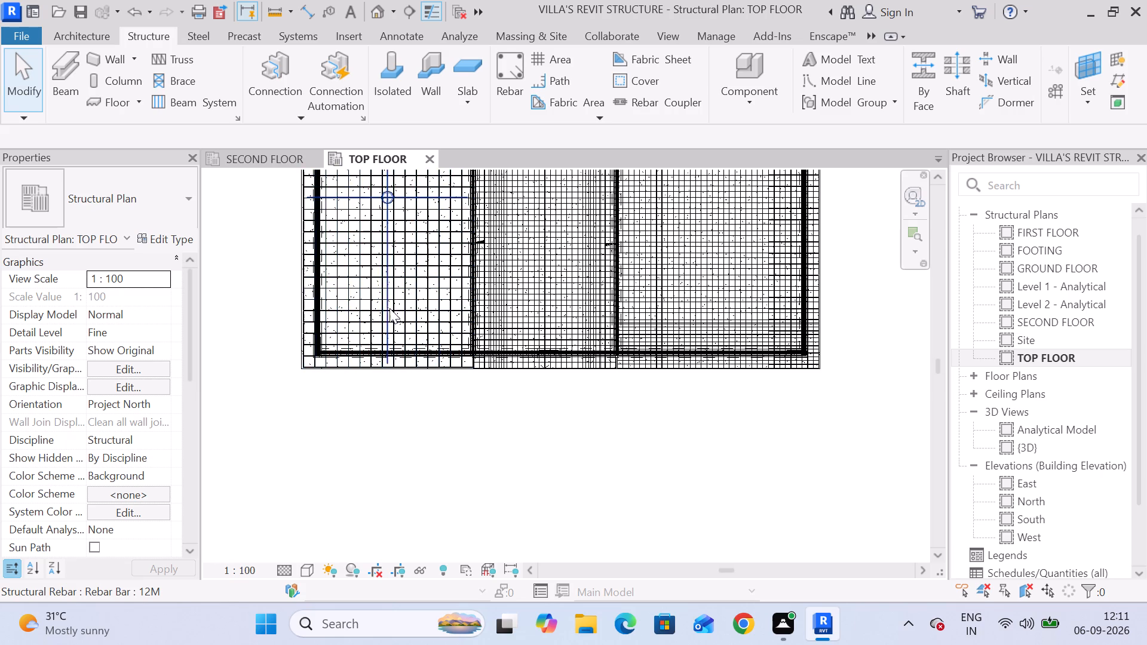
scroll(380, 301, up, 3)
scroll(380, 301, down, 8)
middle_drag(402, 290, 406, 362)
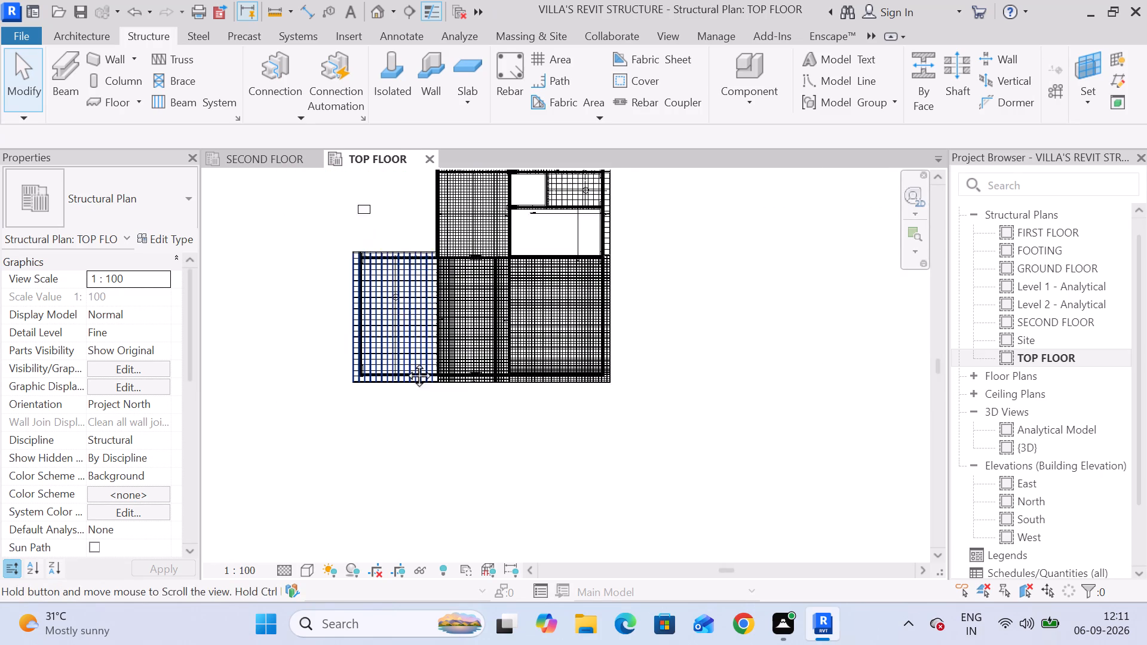
middle_drag(406, 362, 414, 420)
middle_click(458, 321)
scroll(407, 407, up, 2)
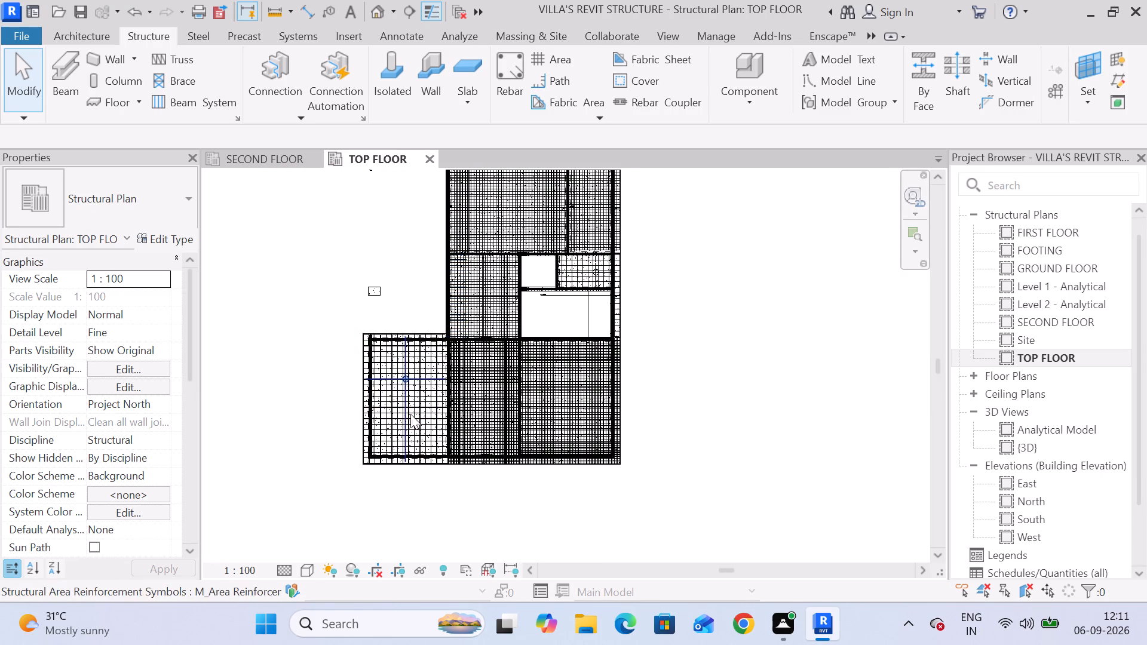
scroll(410, 414, up, 7)
scroll(420, 462, up, 1)
middle_drag(420, 462, 446, 325)
middle_drag(419, 450, 471, 349)
middle_drag(471, 352, 467, 464)
Examine the same building's slab reinforcement in the SECOND FLOOR structural plan.
click(261, 160)
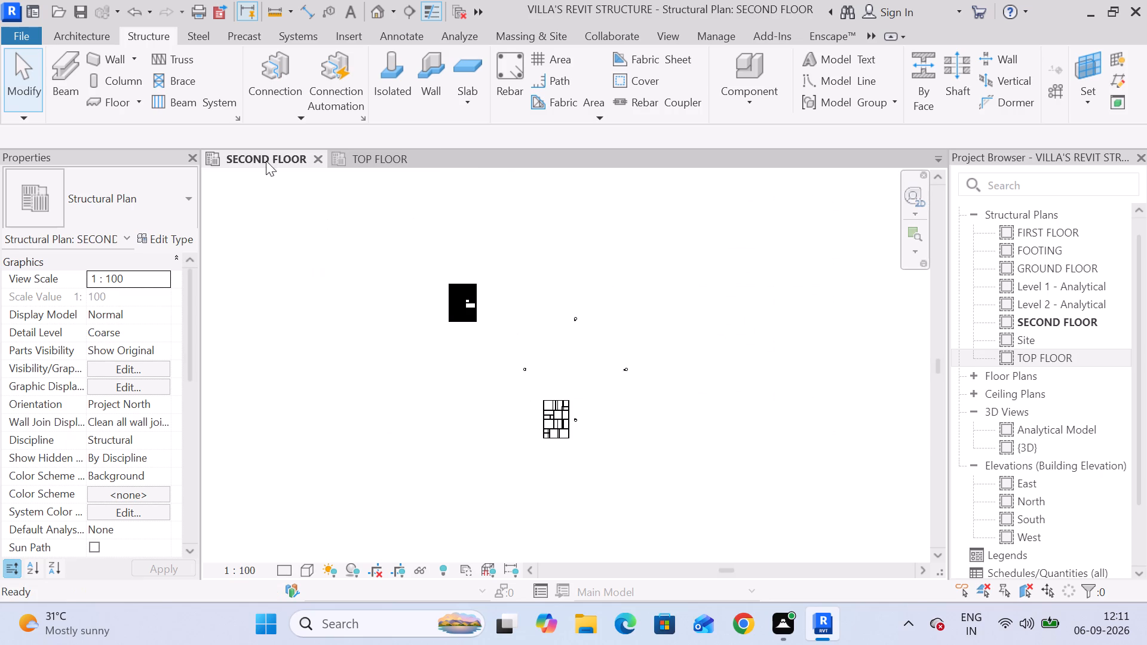
scroll(453, 319, up, 10)
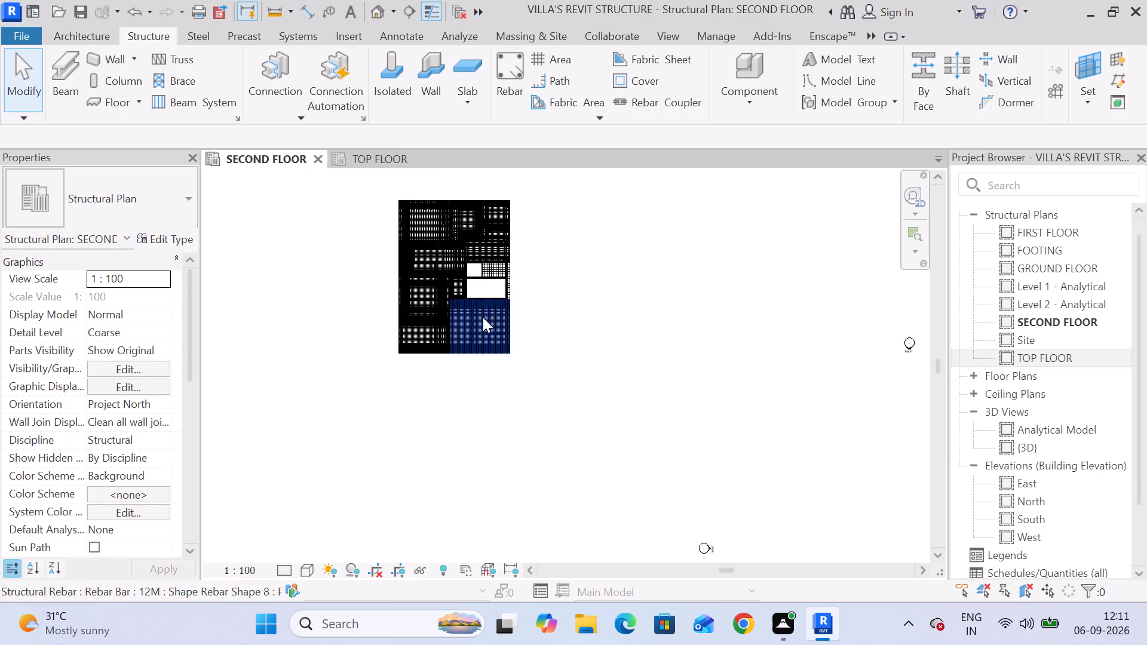
scroll(483, 317, up, 4)
scroll(470, 331, down, 3)
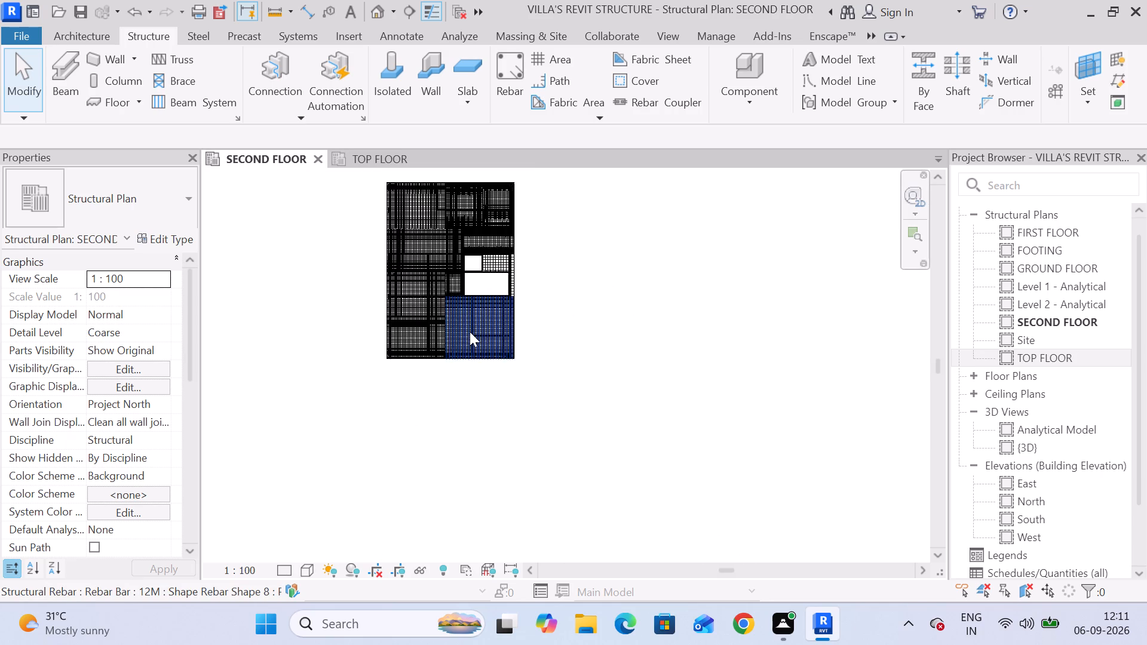
scroll(470, 331, down, 6)
Open the 3D view and inspect the building's top slabs, picking the projecting corner slab's bars to check them.
click(381, 13)
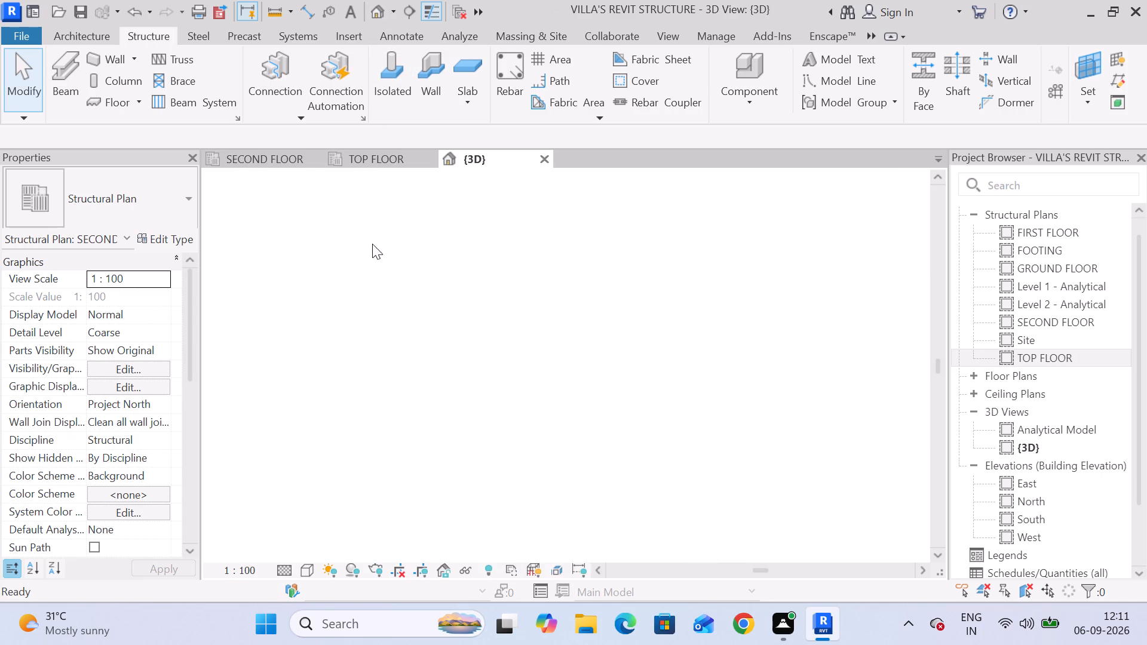
scroll(475, 254, up, 14)
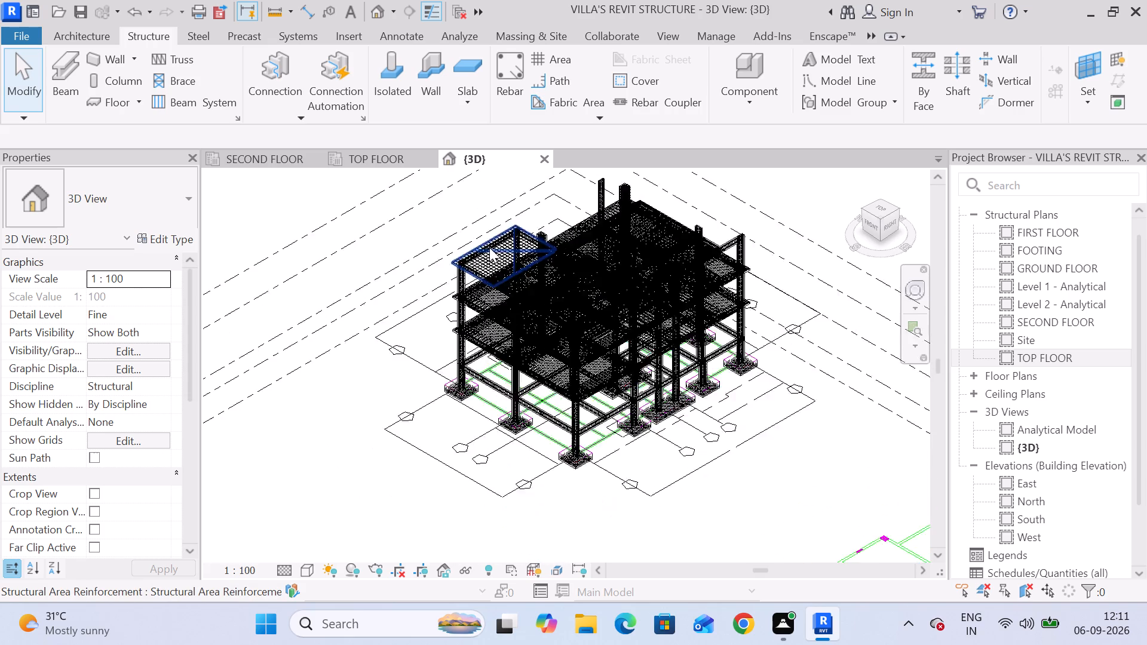
scroll(489, 247, up, 11)
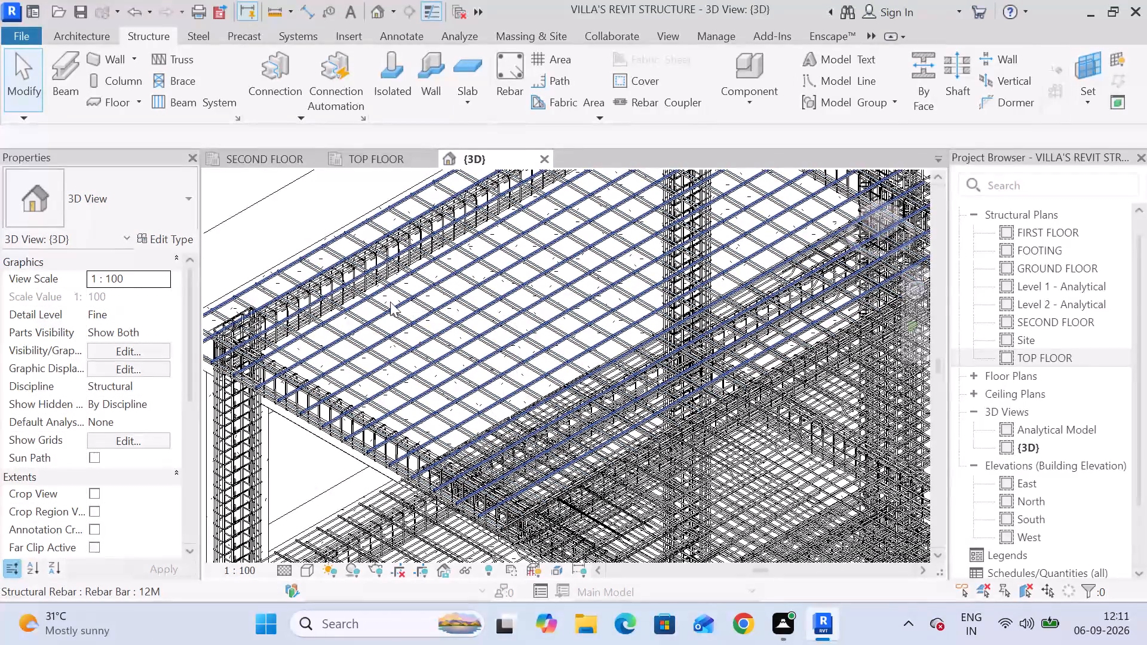
scroll(507, 357, down, 5)
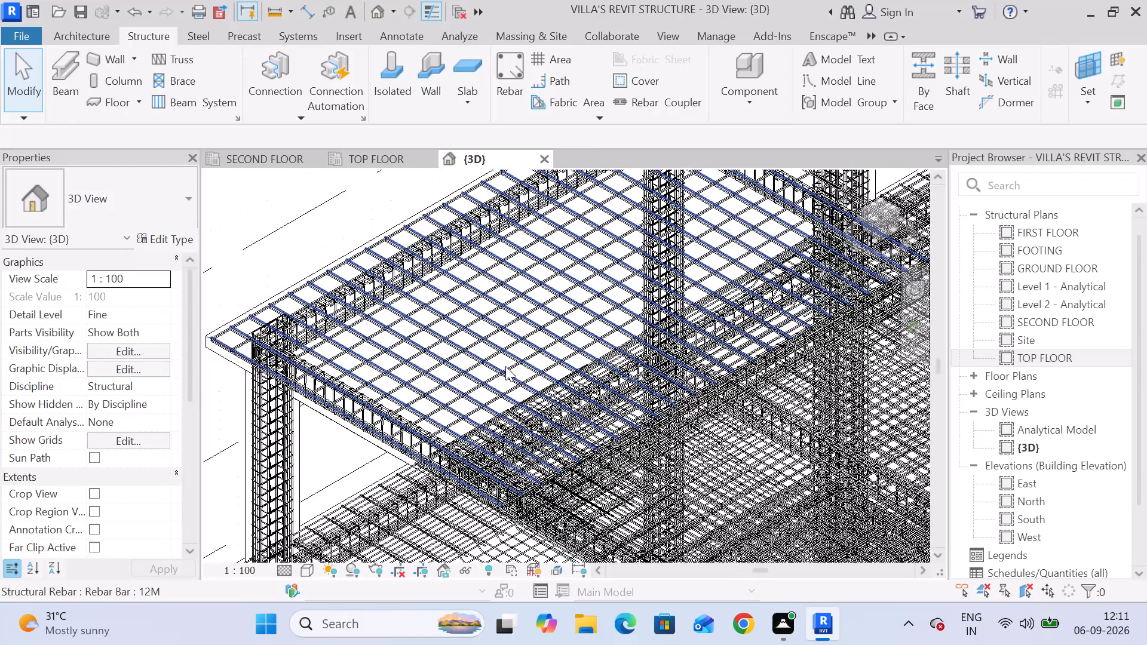
drag(527, 219, 471, 262)
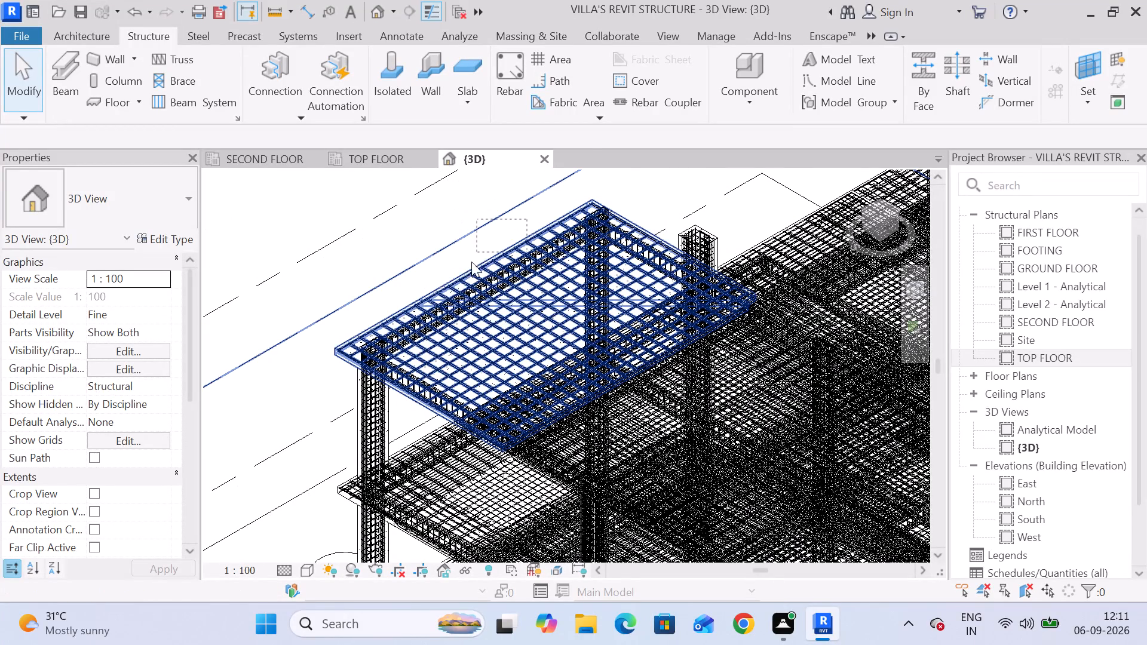
drag(471, 262, 480, 346)
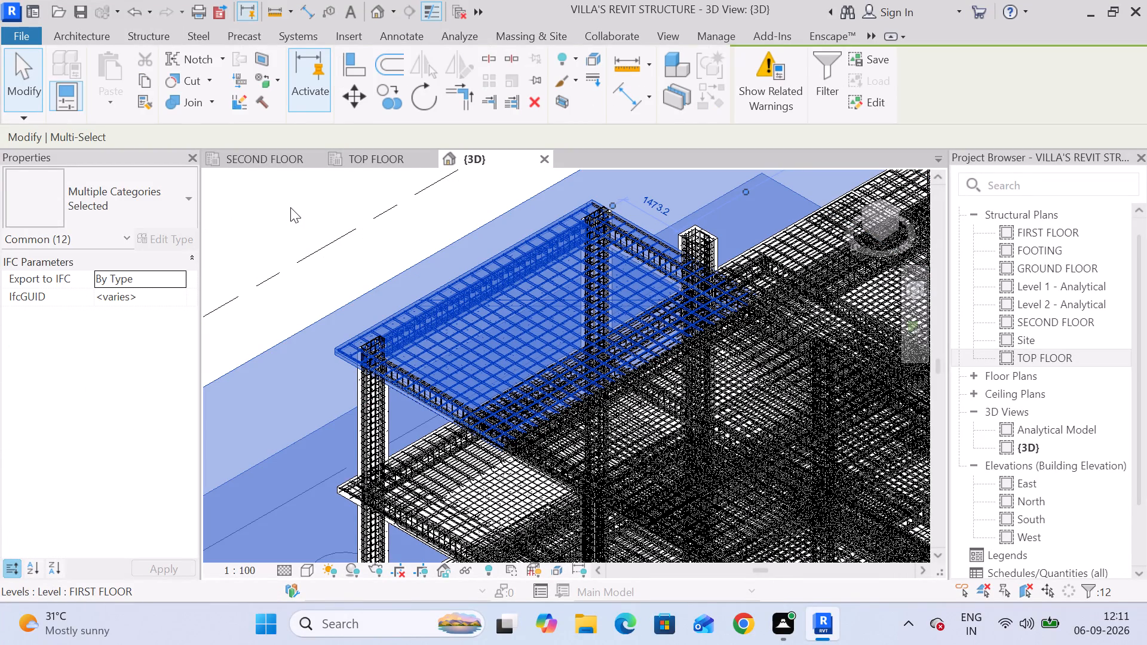
click(290, 207)
click(501, 361)
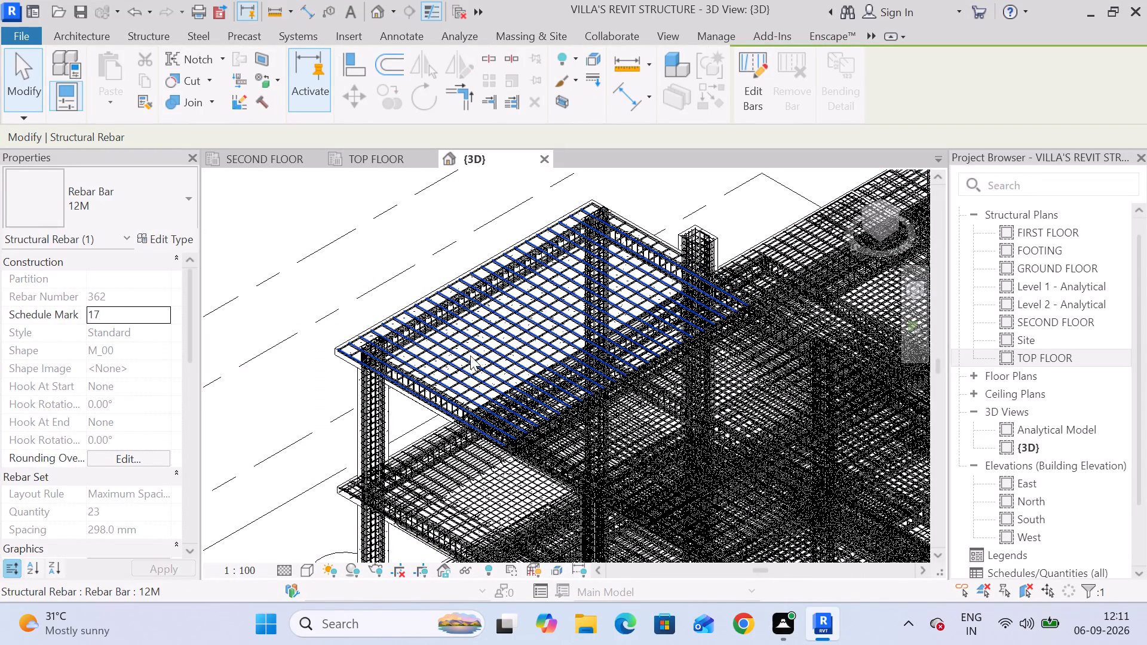
click(280, 208)
scroll(368, 303, down, 4)
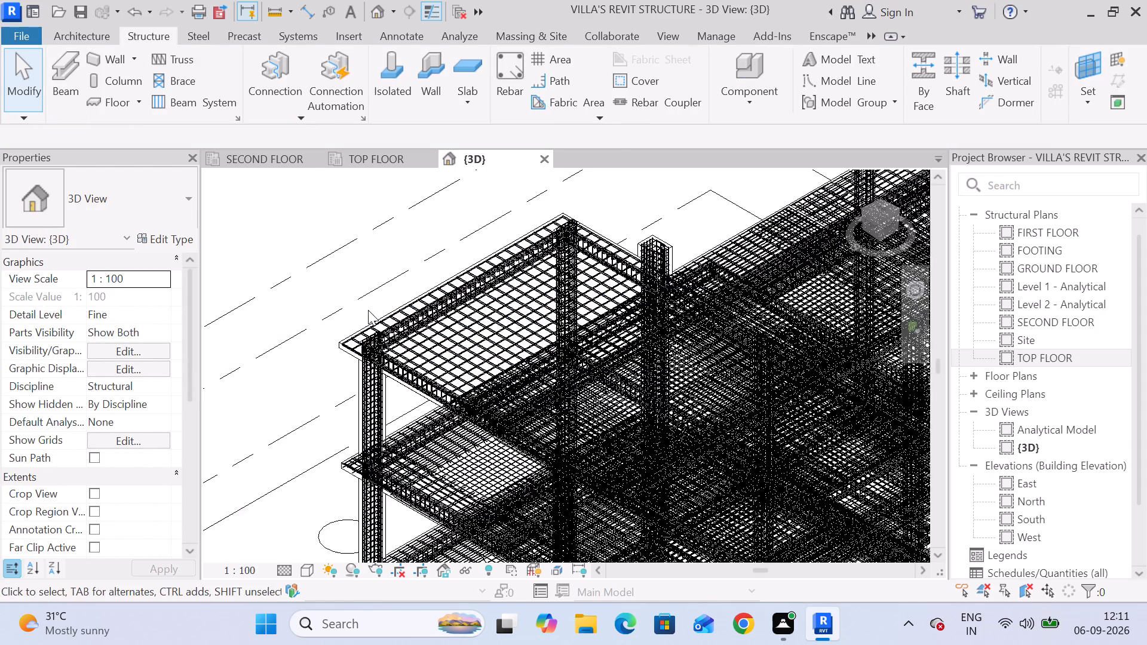
scroll(368, 310, down, 3)
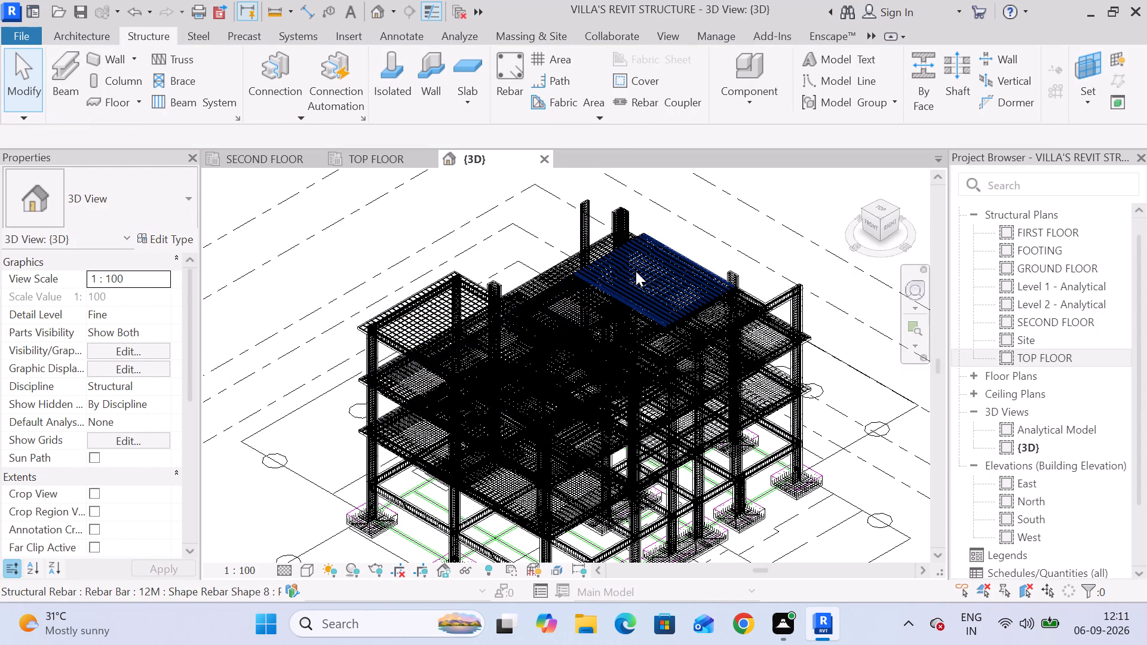
scroll(648, 280, down, 2)
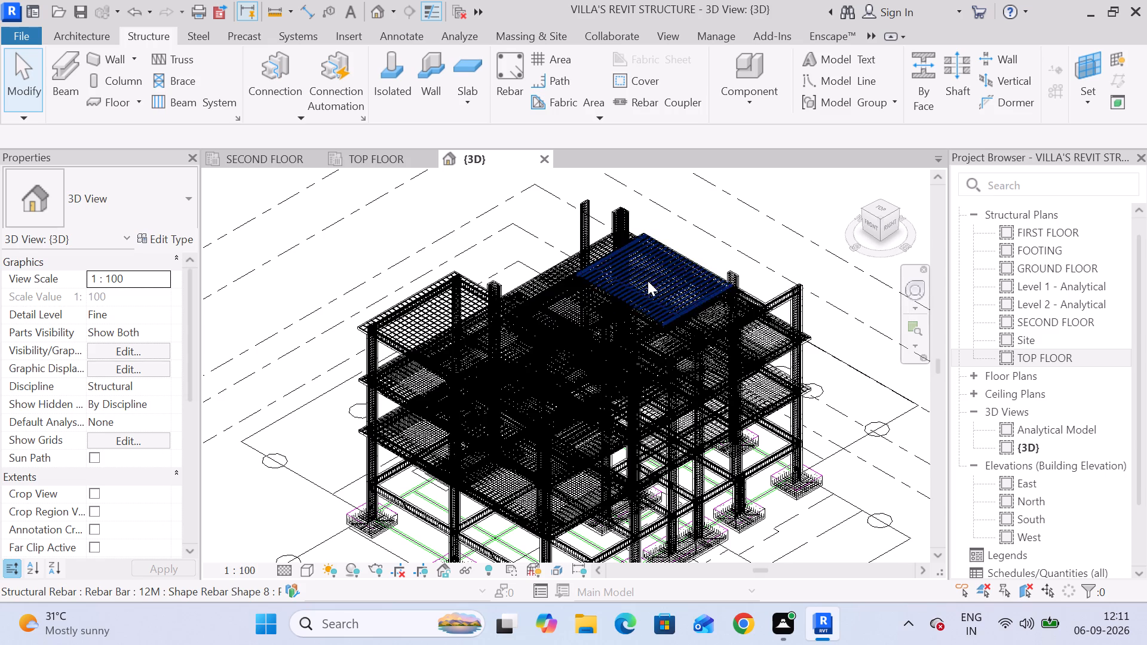
middle_drag(642, 291, 636, 241)
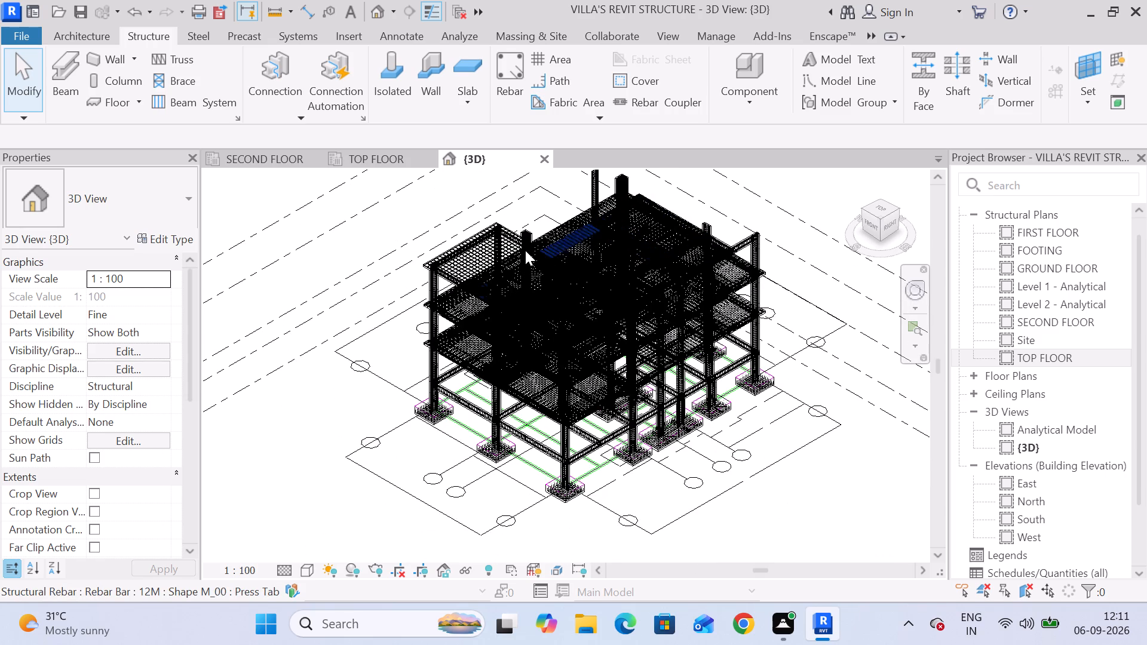
Open the boundary sketch of the projecting corner slab's area reinforcement, check it from above, and close it without edits.
click(484, 249)
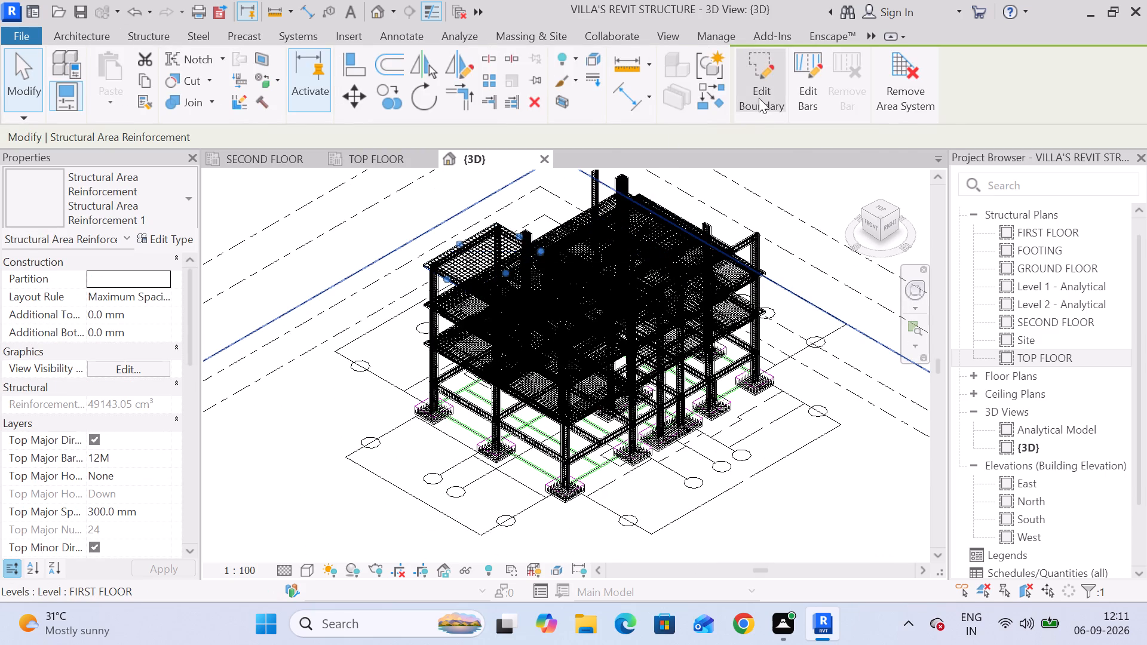
click(759, 87)
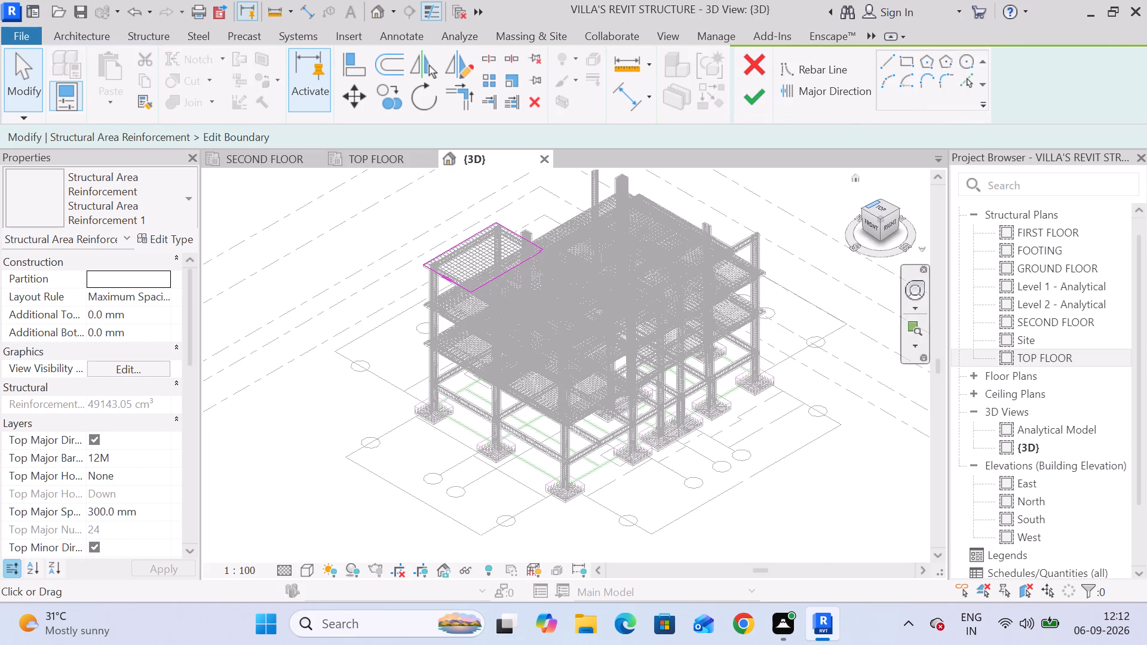
click(878, 210)
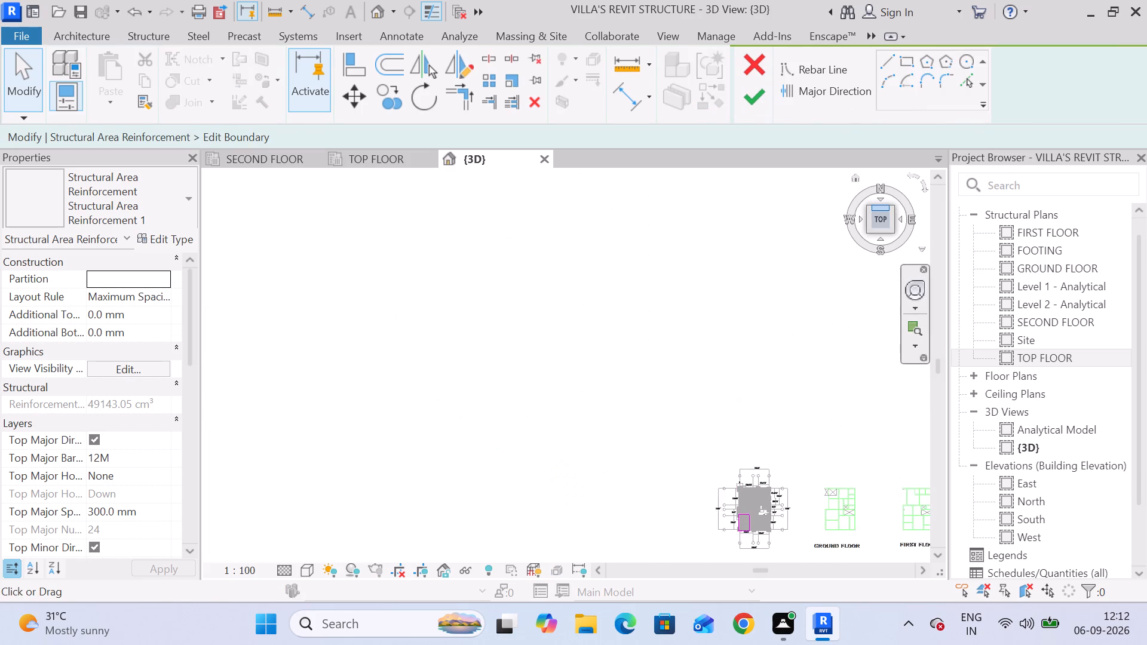
scroll(452, 307, up, 7)
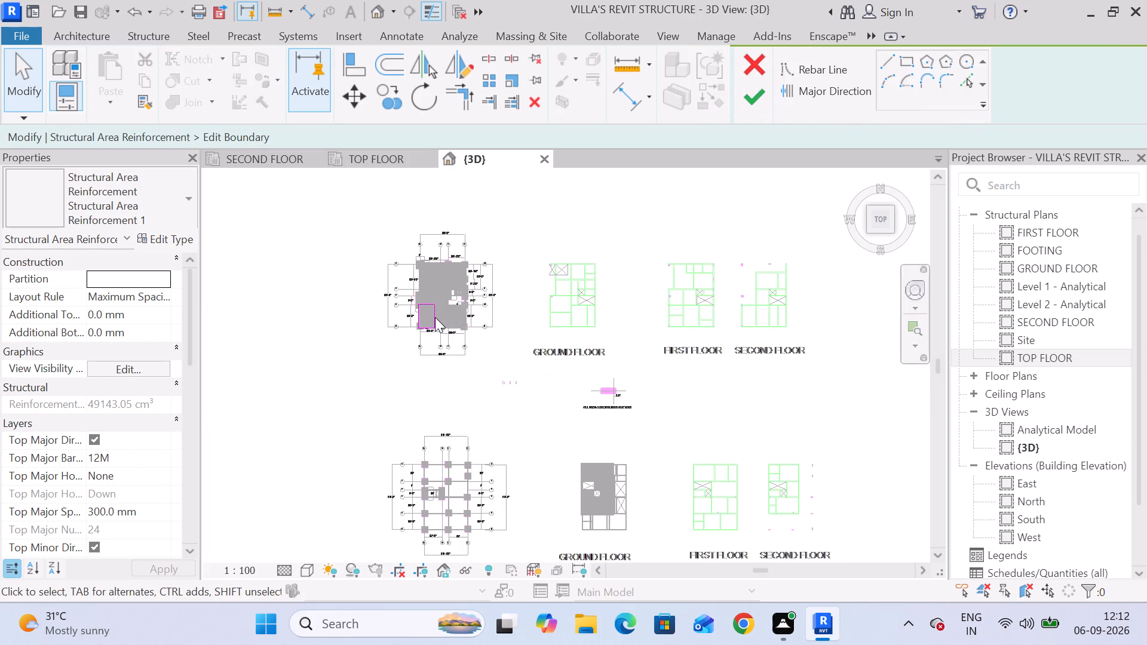
scroll(434, 317, up, 4)
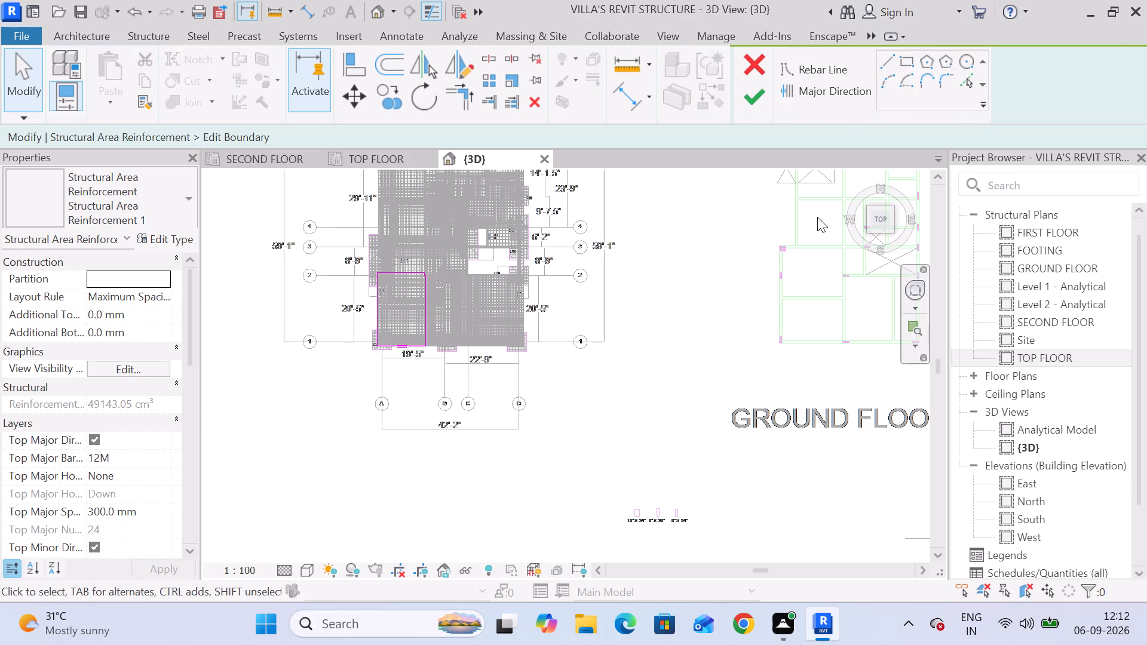
click(853, 176)
click(753, 95)
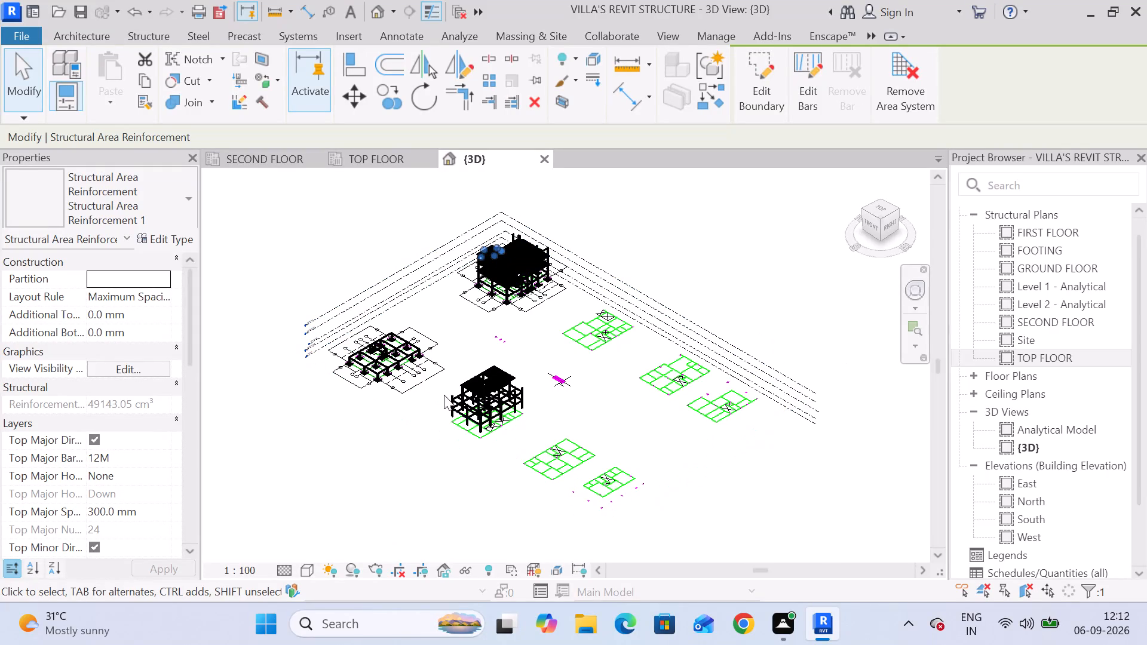
Inspect the partly slabbed beam frame in 3D, comparing its slabbed top level with the open beam bays below.
scroll(444, 395, up, 15)
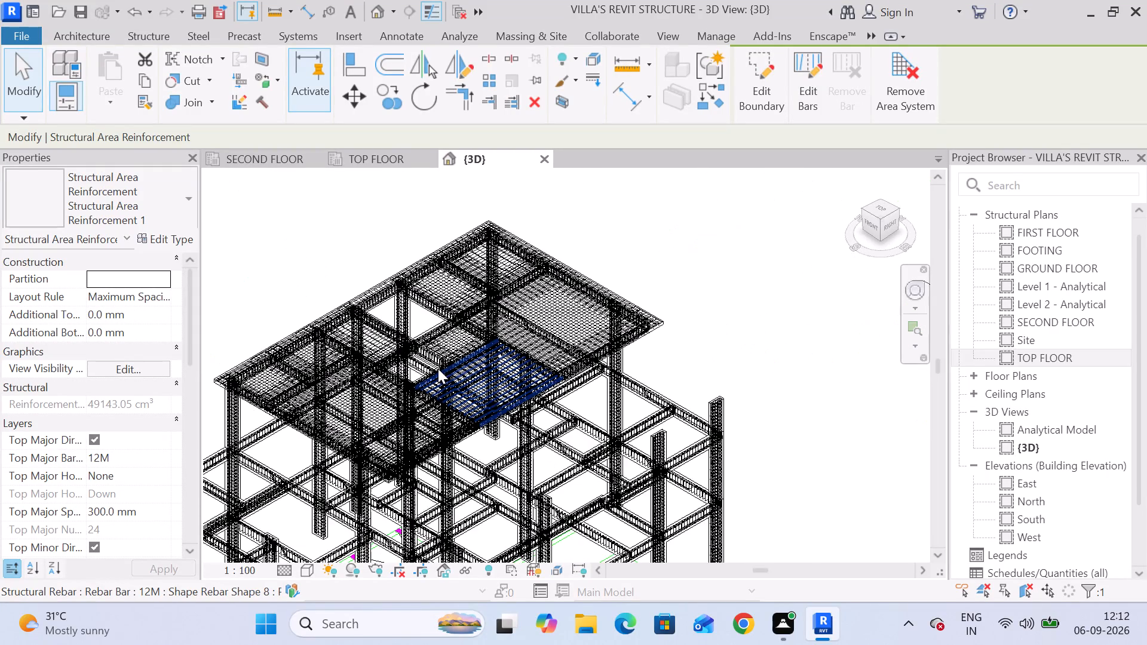
scroll(438, 368, up, 3)
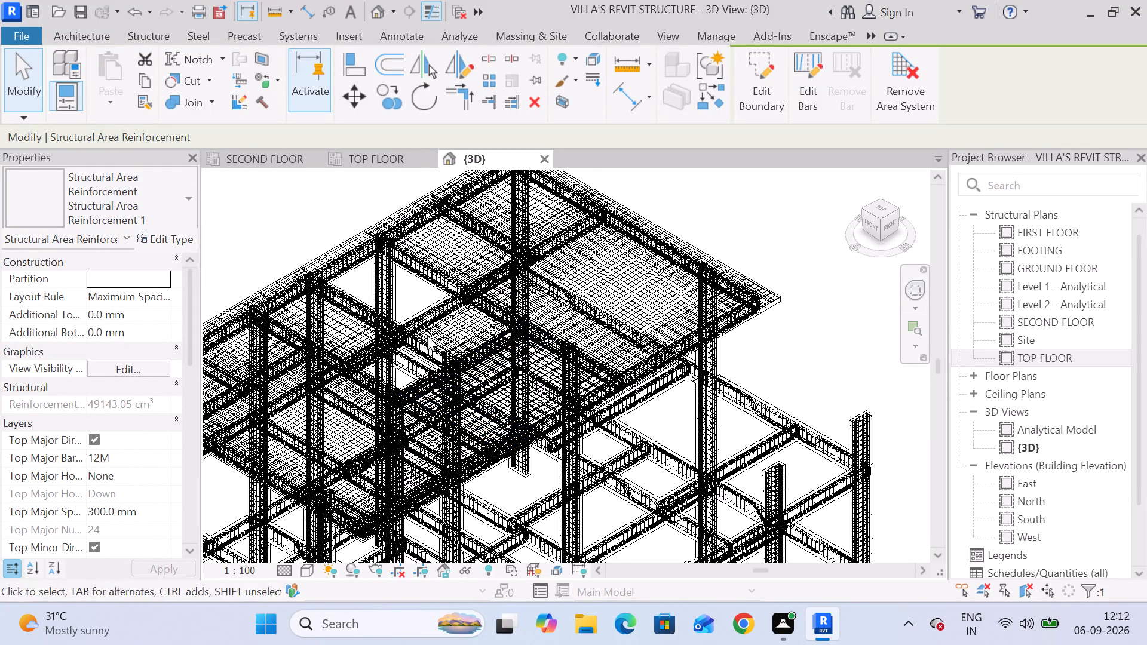
scroll(406, 384, up, 2)
middle_drag(406, 384, 571, 287)
scroll(575, 302, down, 5)
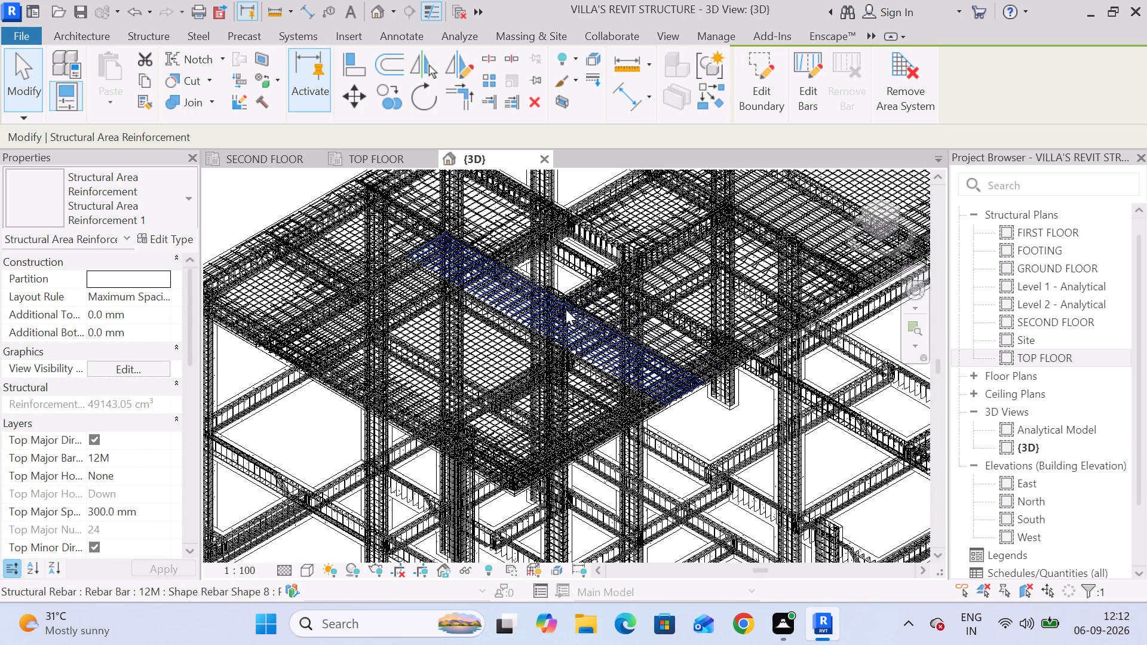
middle_drag(585, 396, 596, 311)
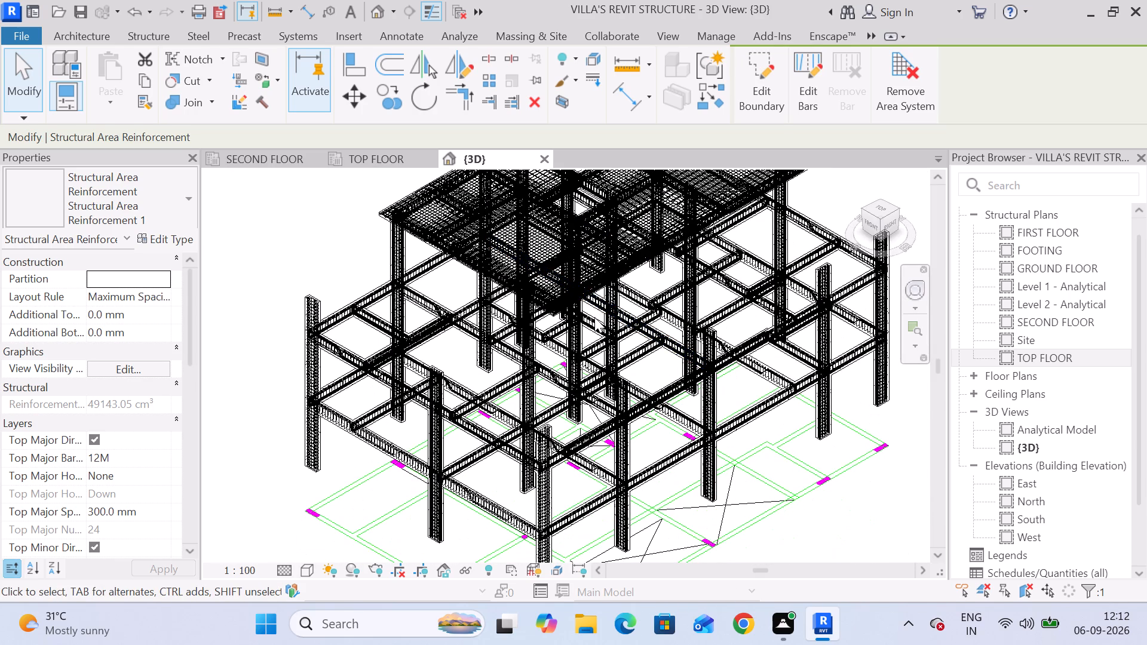
scroll(593, 321, down, 1)
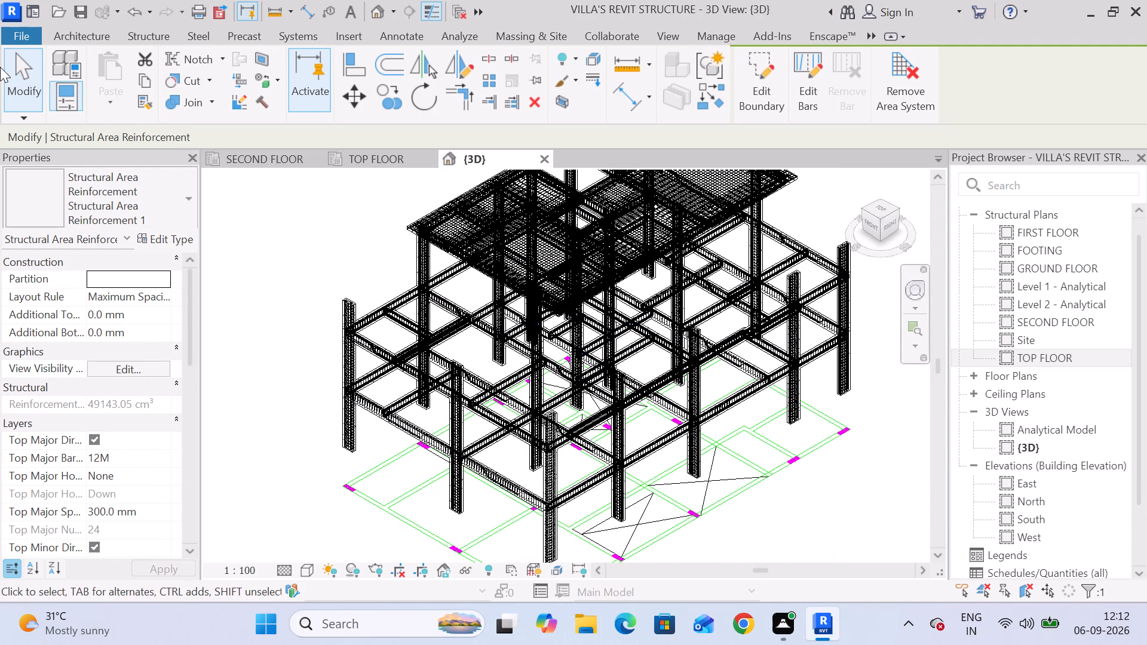
click(24, 76)
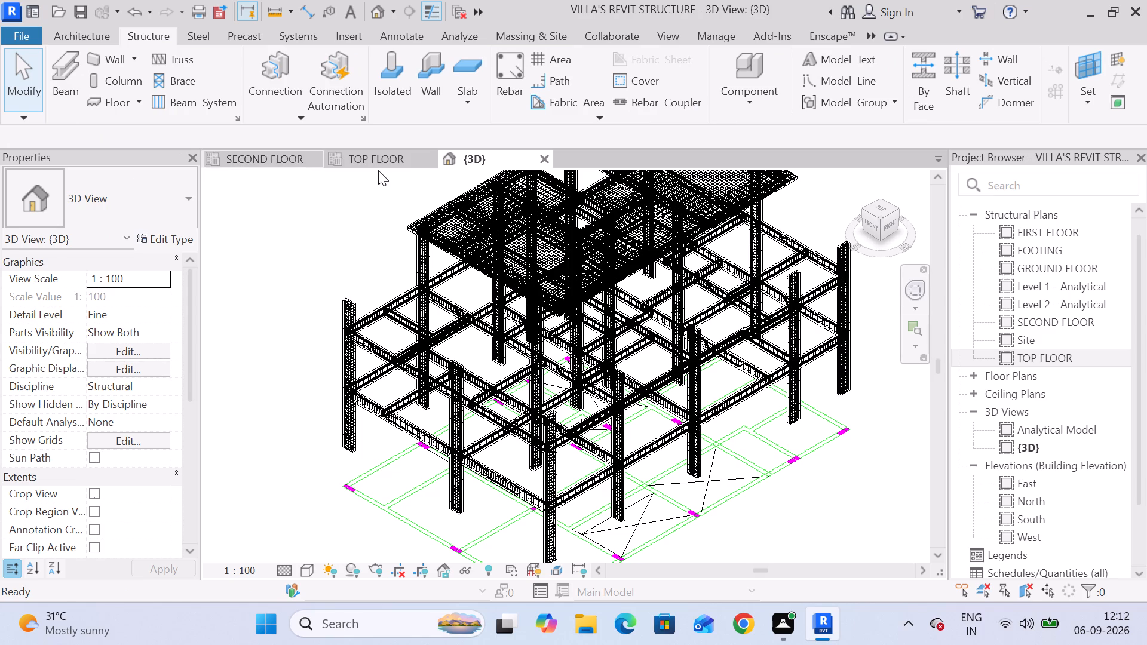
Close the TOP FLOOR plan and the 3D view, keeping only the SECOND FLOOR structural plan open.
click(432, 160)
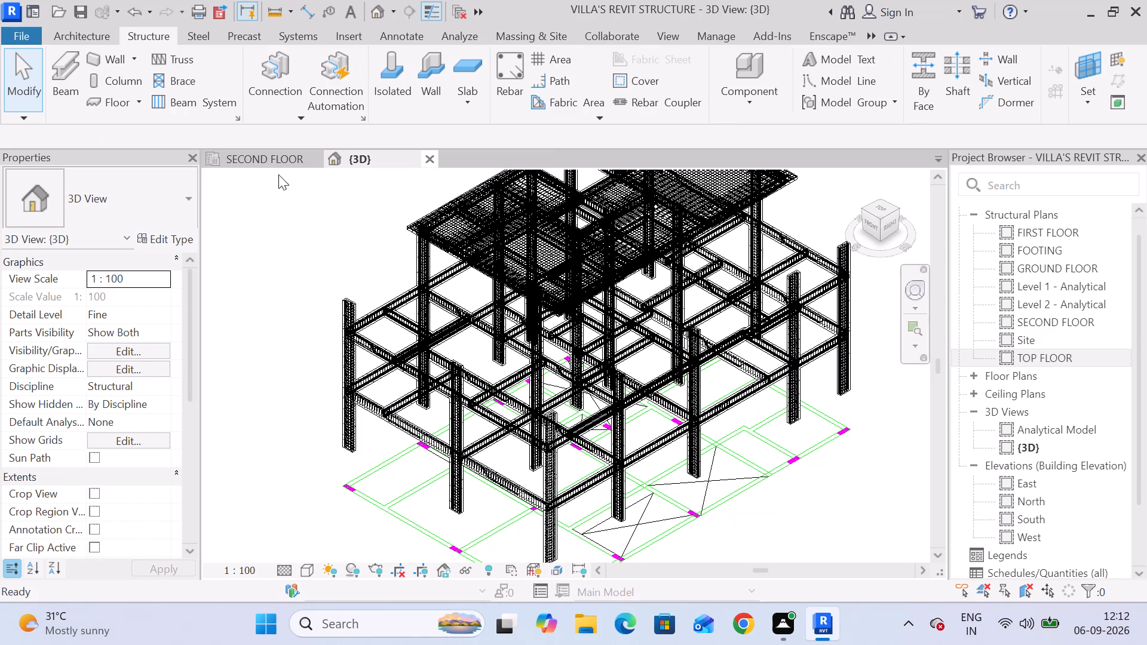
click(263, 164)
click(429, 155)
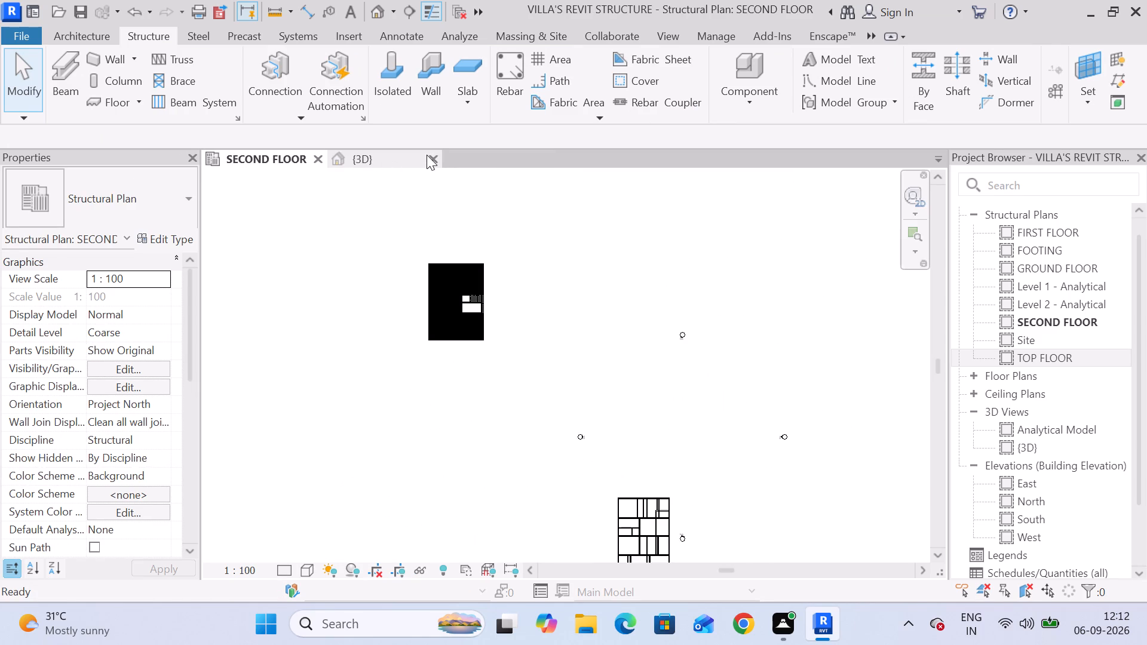
Examine the unslabbed beam frame's bay layout in the SECOND FLOOR structural plan.
middle_drag(572, 419, 499, 261)
scroll(619, 456, up, 4)
scroll(525, 269, up, 5)
scroll(578, 380, up, 2)
middle_drag(606, 459, 585, 390)
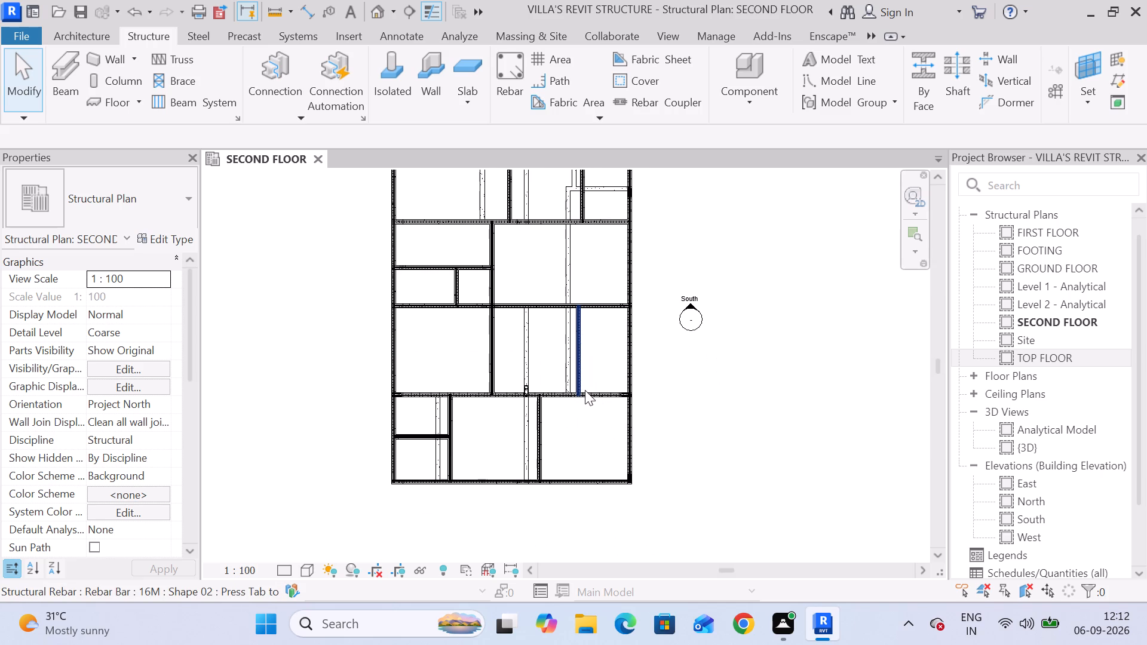
middle_drag(591, 335, 591, 374)
scroll(591, 374, down, 2)
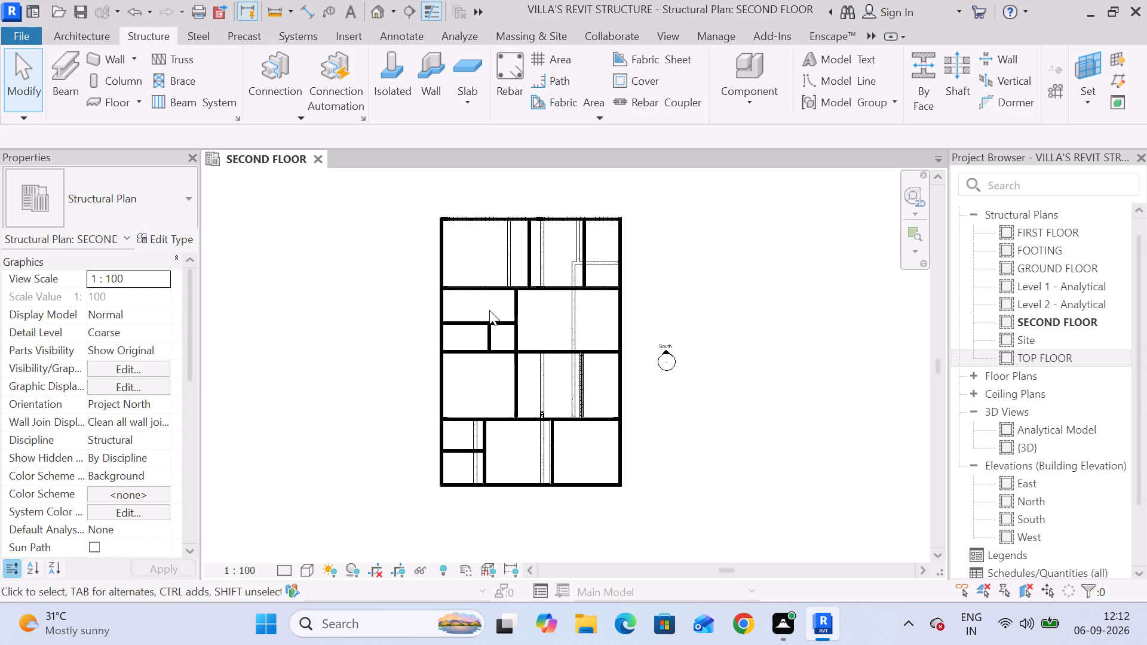
scroll(489, 310, up, 3)
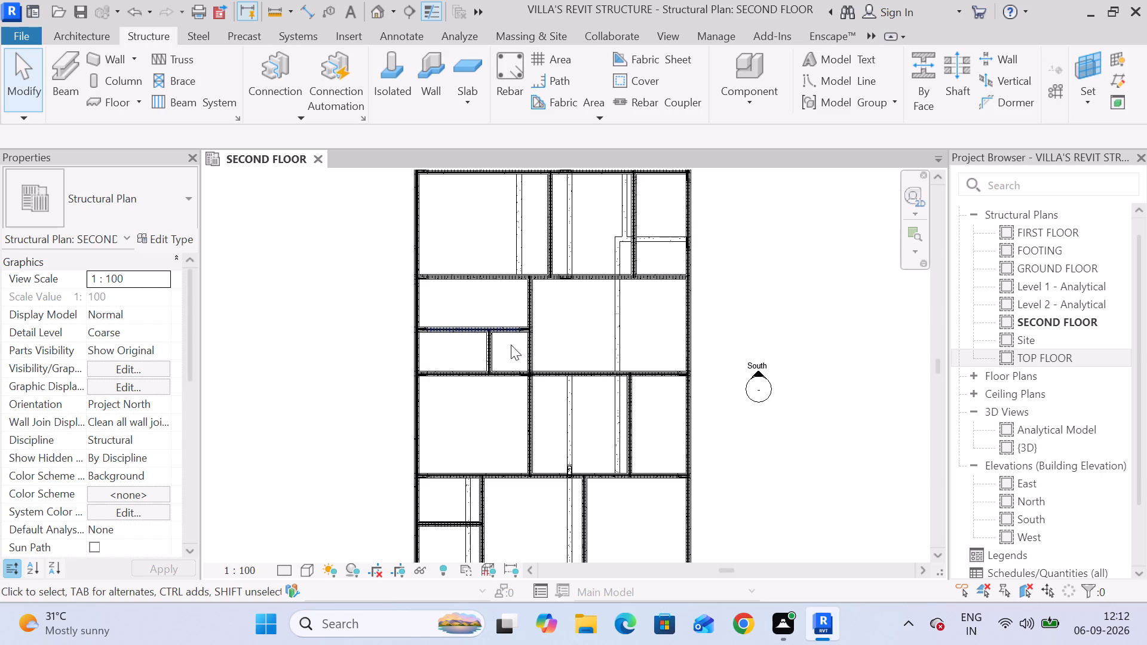
middle_drag(501, 300, 540, 377)
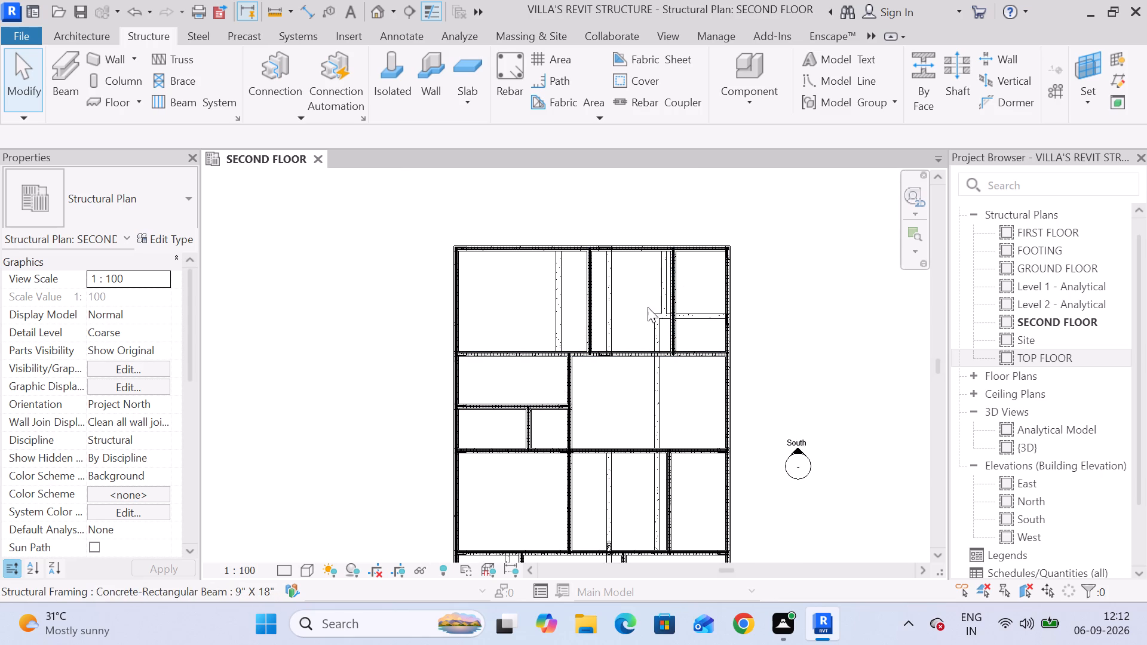
scroll(648, 389, down, 2)
middle_drag(642, 390, 556, 327)
scroll(569, 327, down, 3)
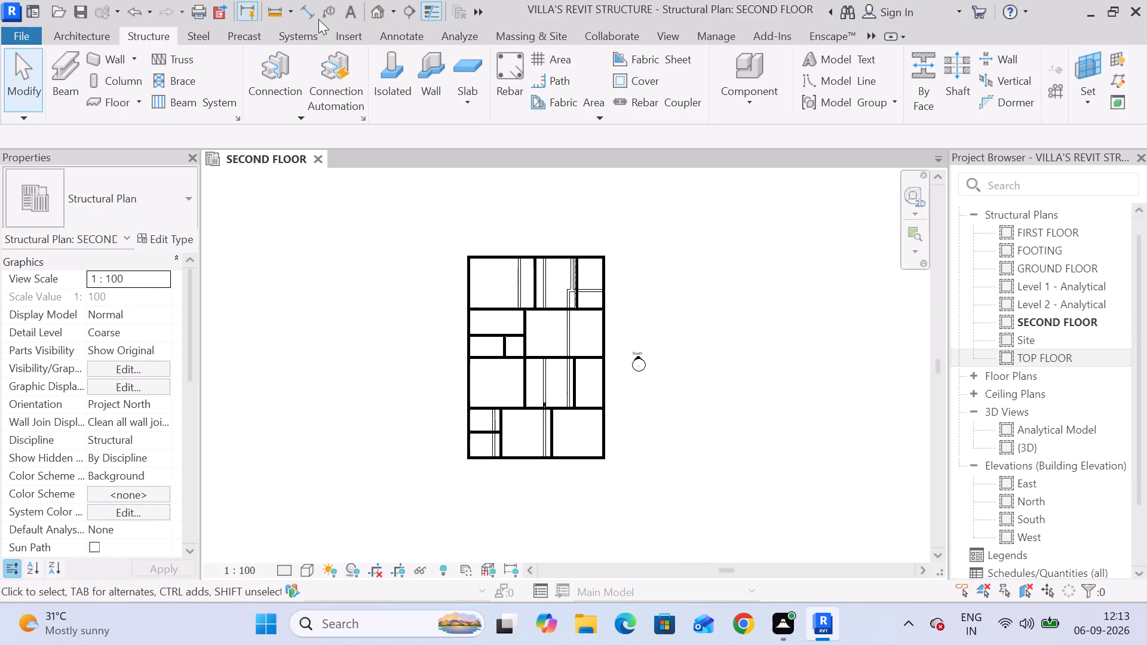
Start a 150mm Foundation Slab on SECOND FLOOR with a rectangular boundary and an offset of 0.01'.
click(468, 67)
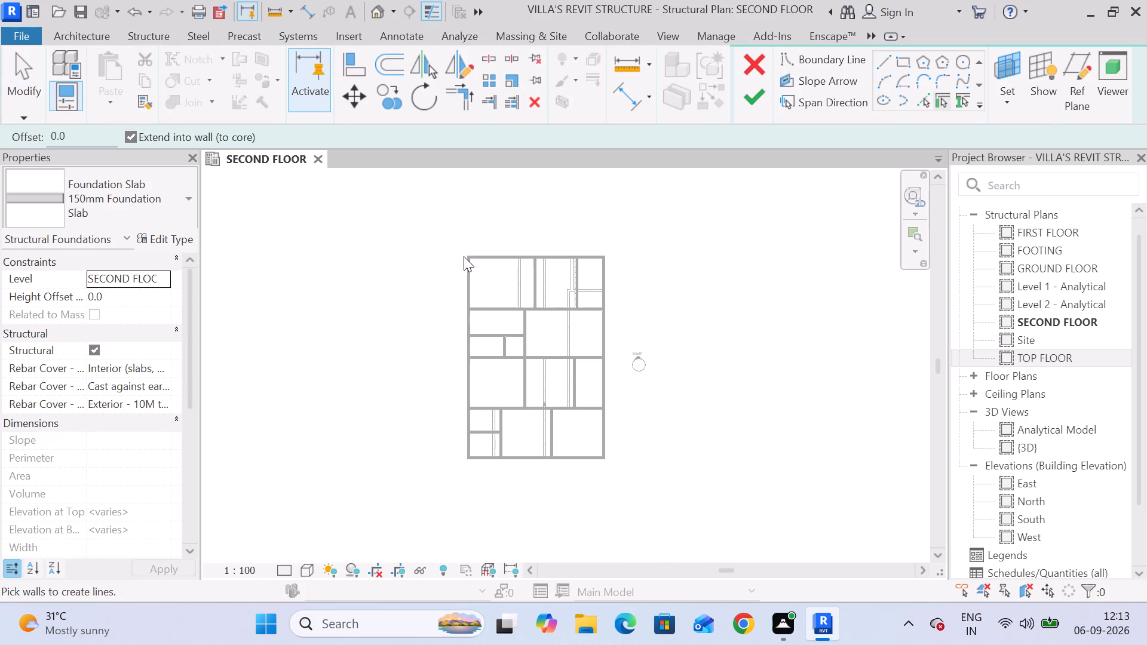
click(904, 59)
scroll(603, 461, up, 4)
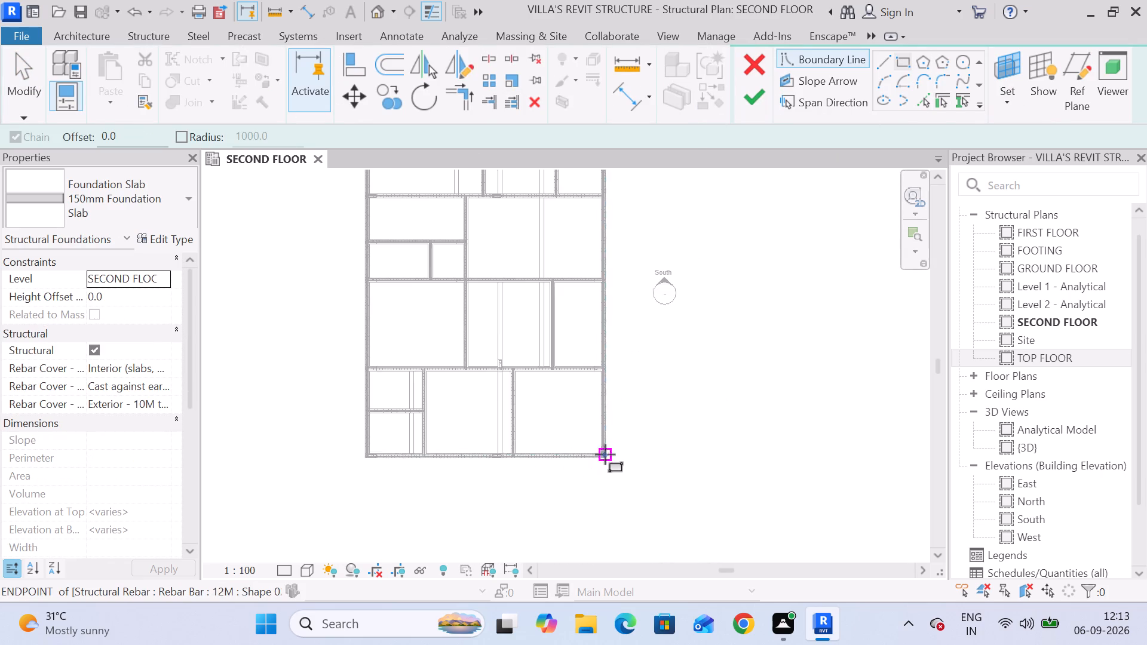
scroll(605, 454, up, 7)
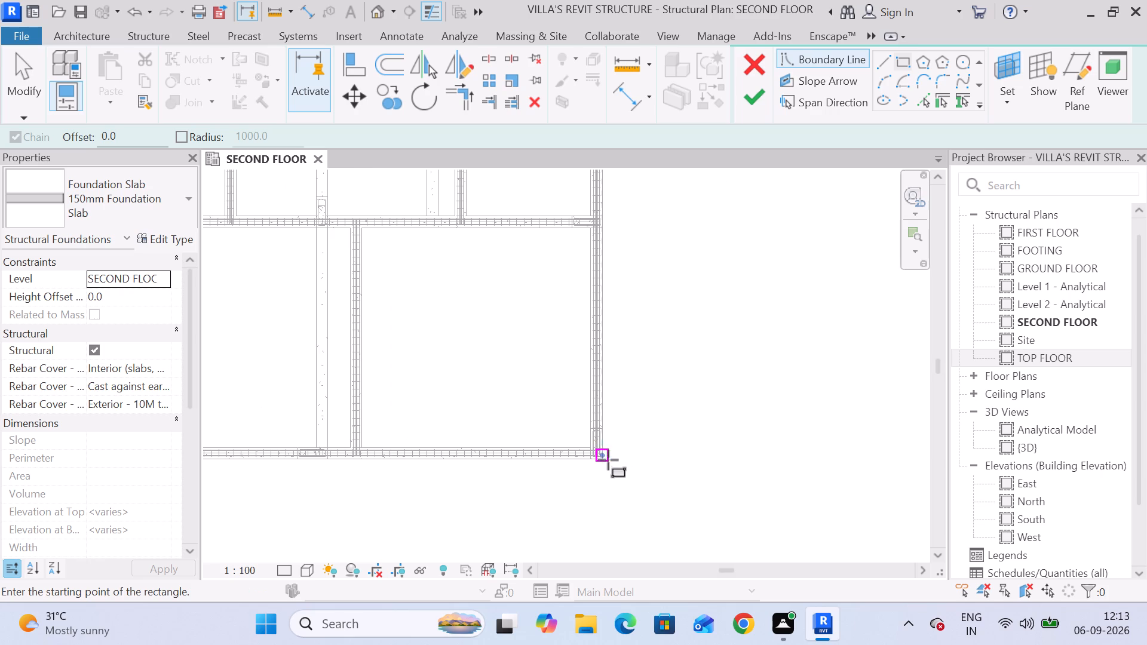
drag(125, 132, 47, 134)
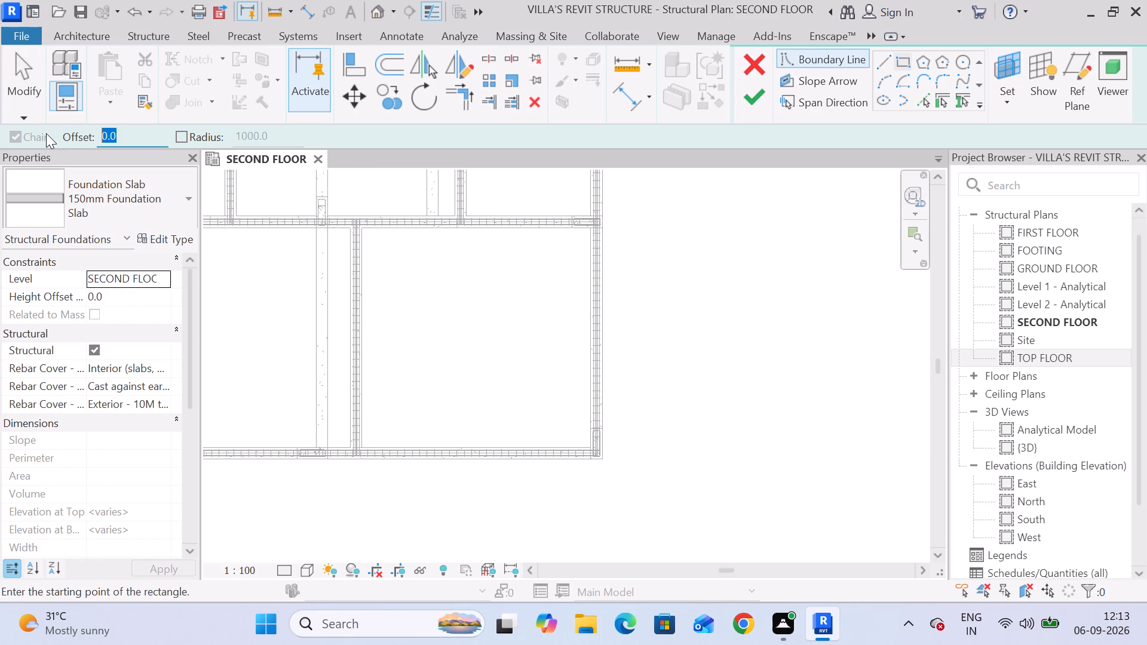
text(0.01)
key(apostrophe)
key(Return)
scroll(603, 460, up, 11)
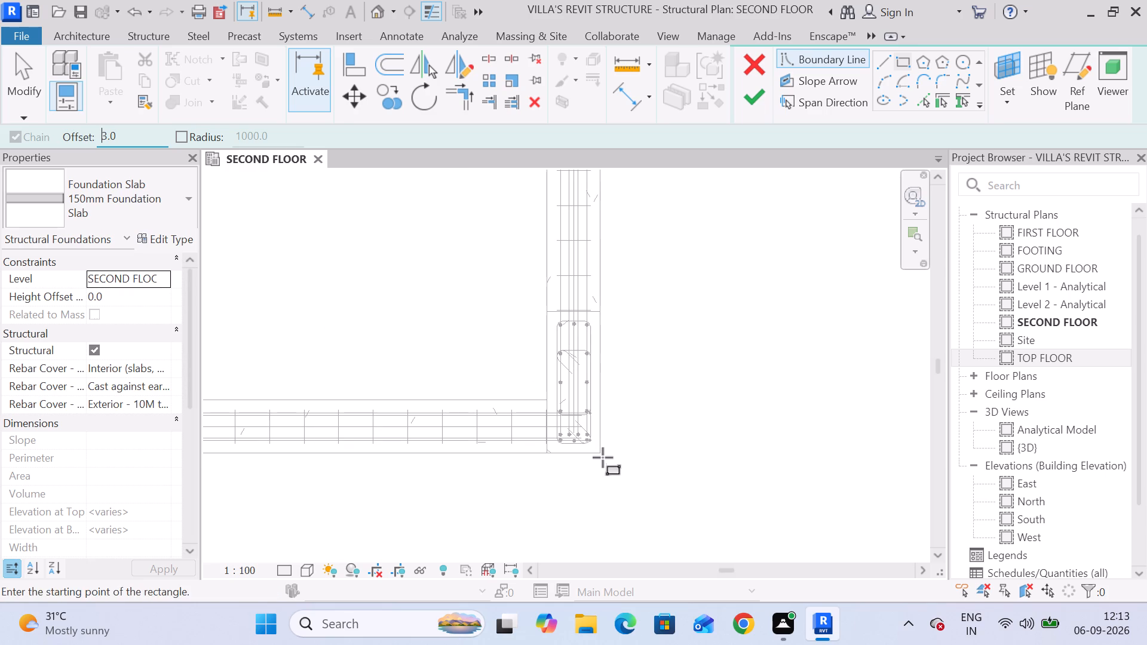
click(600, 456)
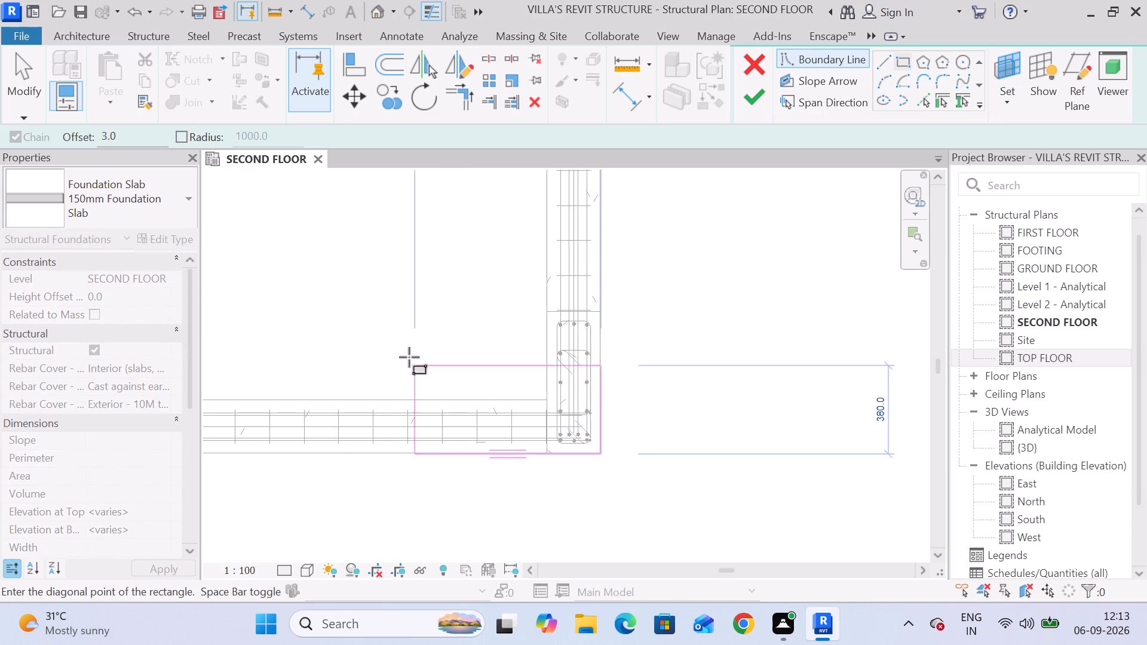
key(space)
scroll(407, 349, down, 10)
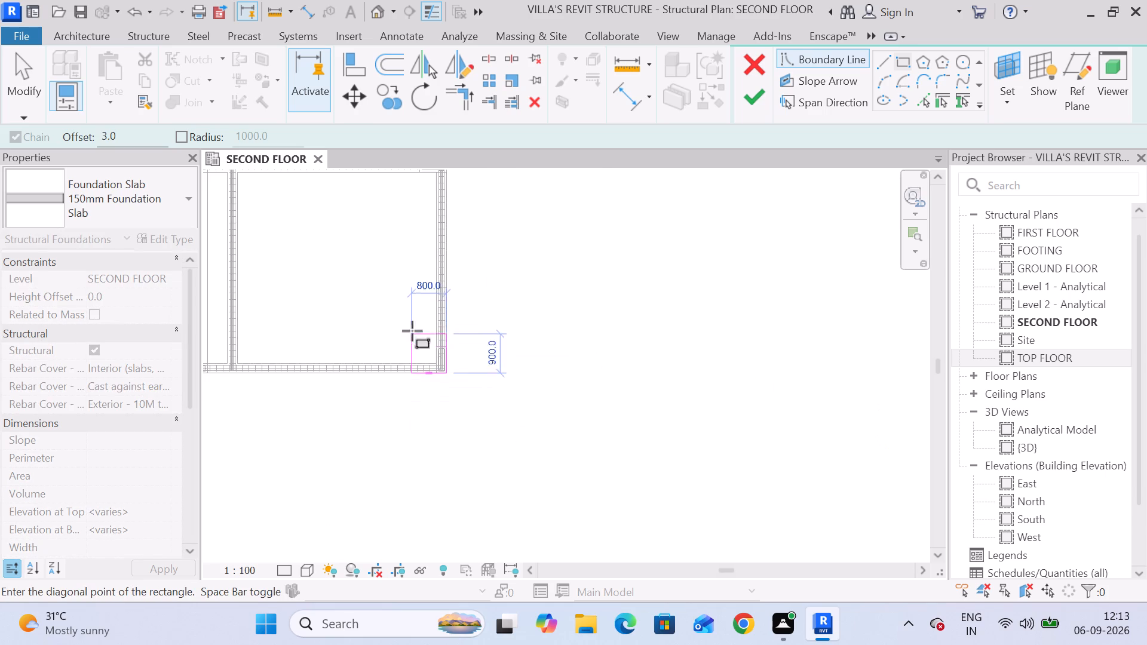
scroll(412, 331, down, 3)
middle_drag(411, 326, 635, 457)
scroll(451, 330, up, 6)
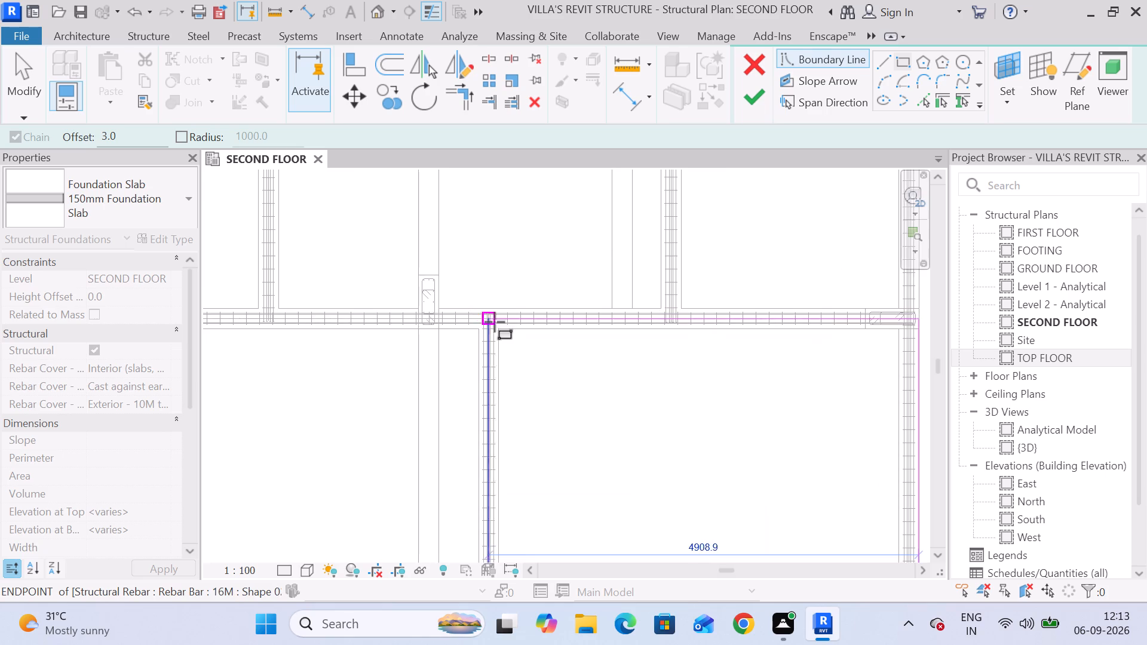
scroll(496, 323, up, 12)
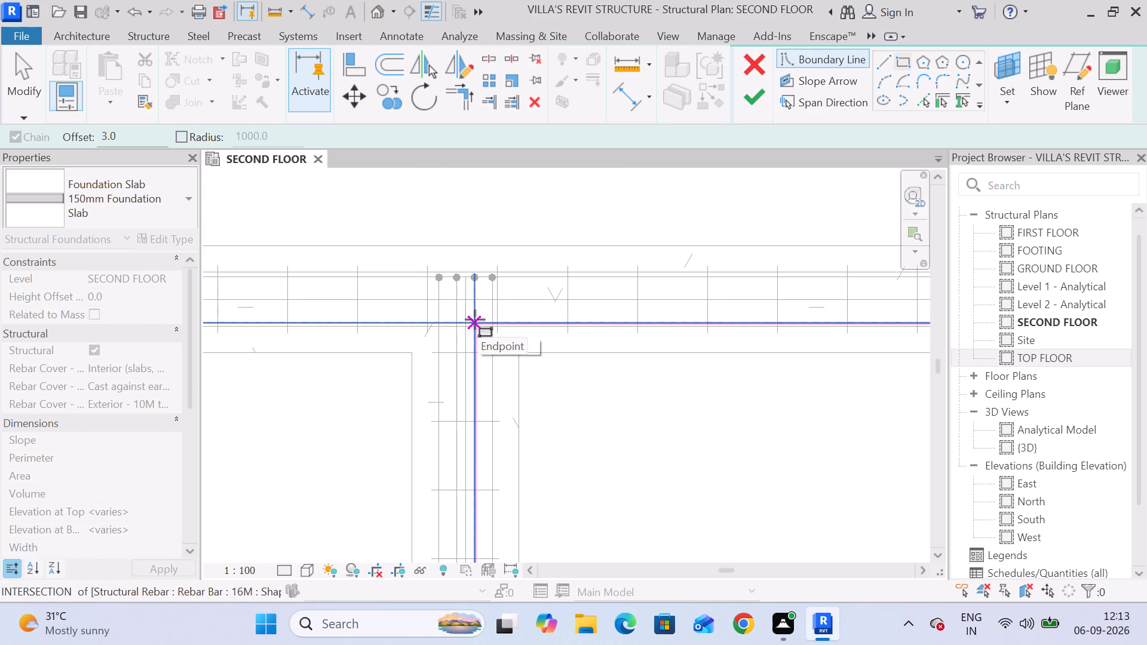
Set the SECOND FLOOR plan's detail level to Fine.
click(284, 575)
click(283, 539)
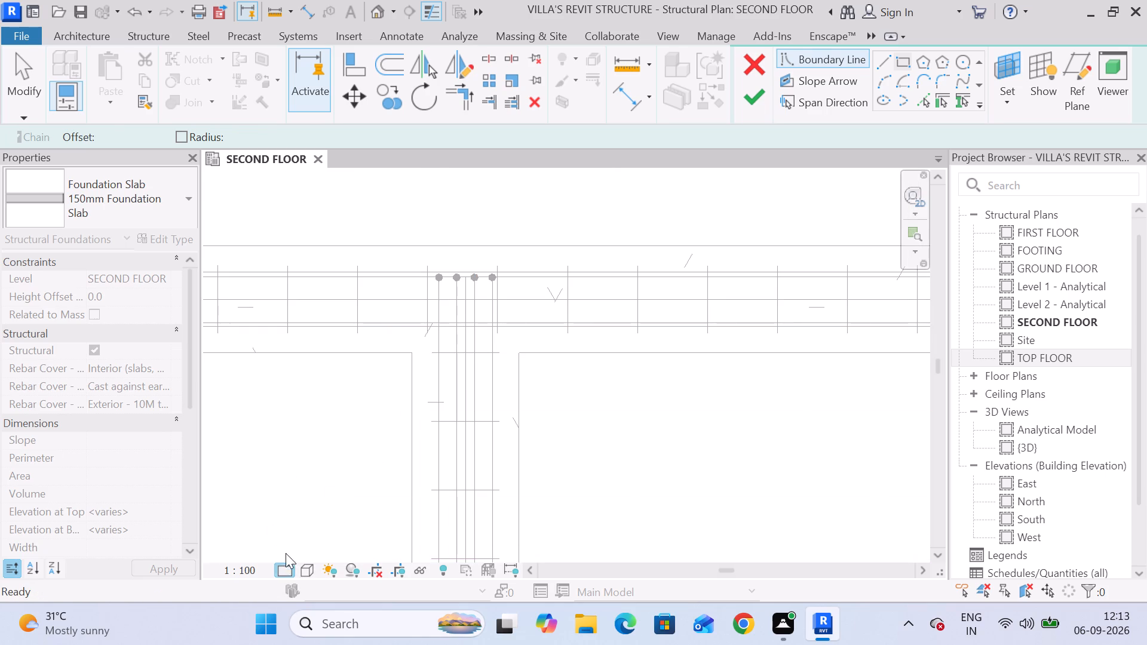
click(283, 566)
click(286, 551)
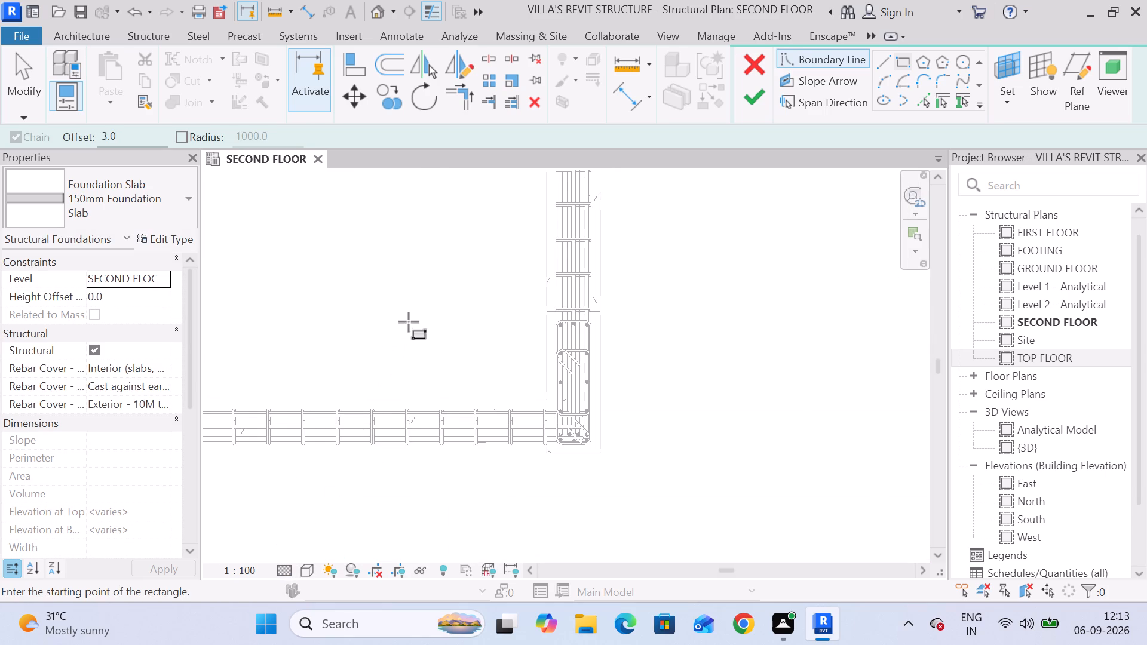
Draw the rectangular slab boundary over the plan's lower-right bay, from the outer column corner to the opposite beam centreline intersection, flipping the offset side.
scroll(413, 325, down, 5)
scroll(485, 388, down, 5)
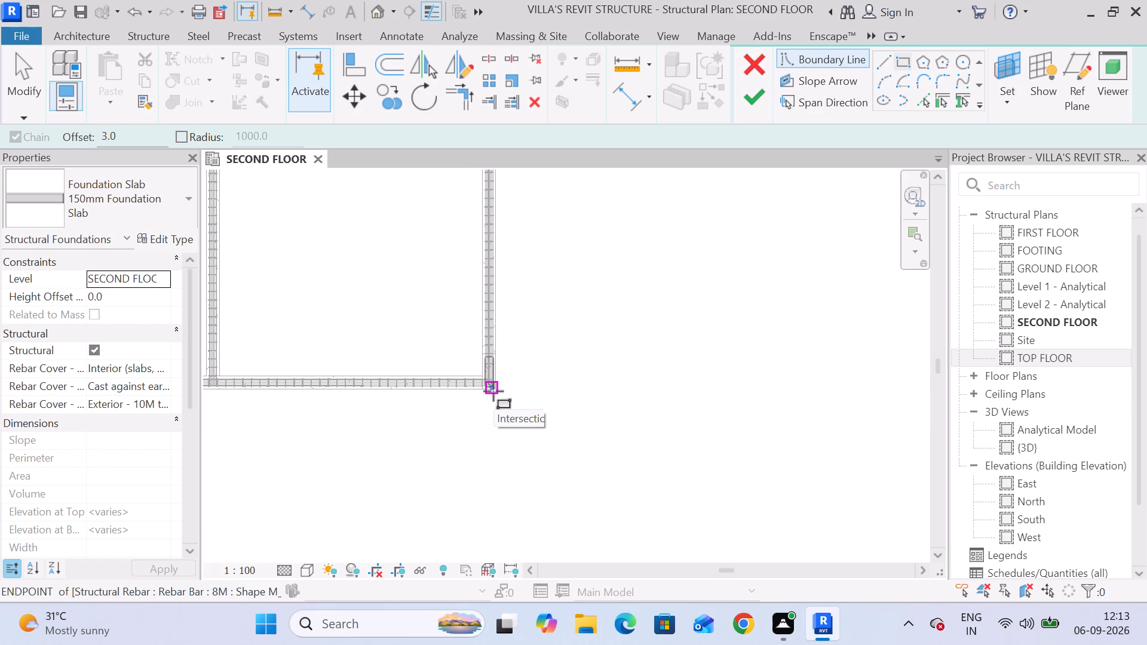
scroll(497, 394, up, 15)
click(499, 374)
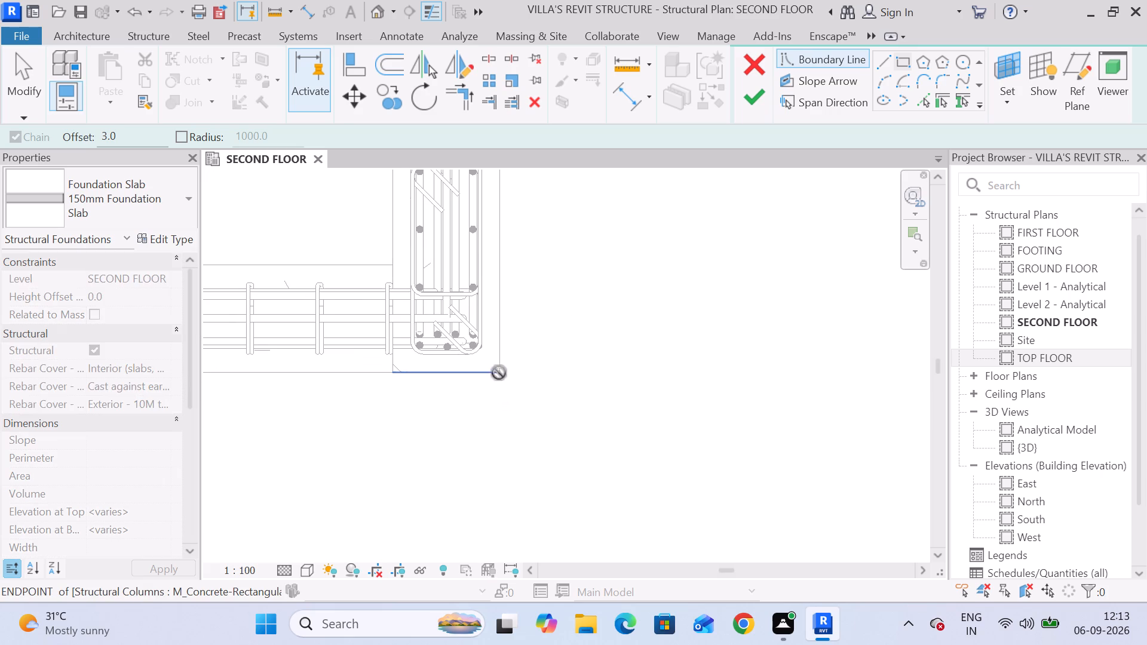
scroll(378, 294, down, 5)
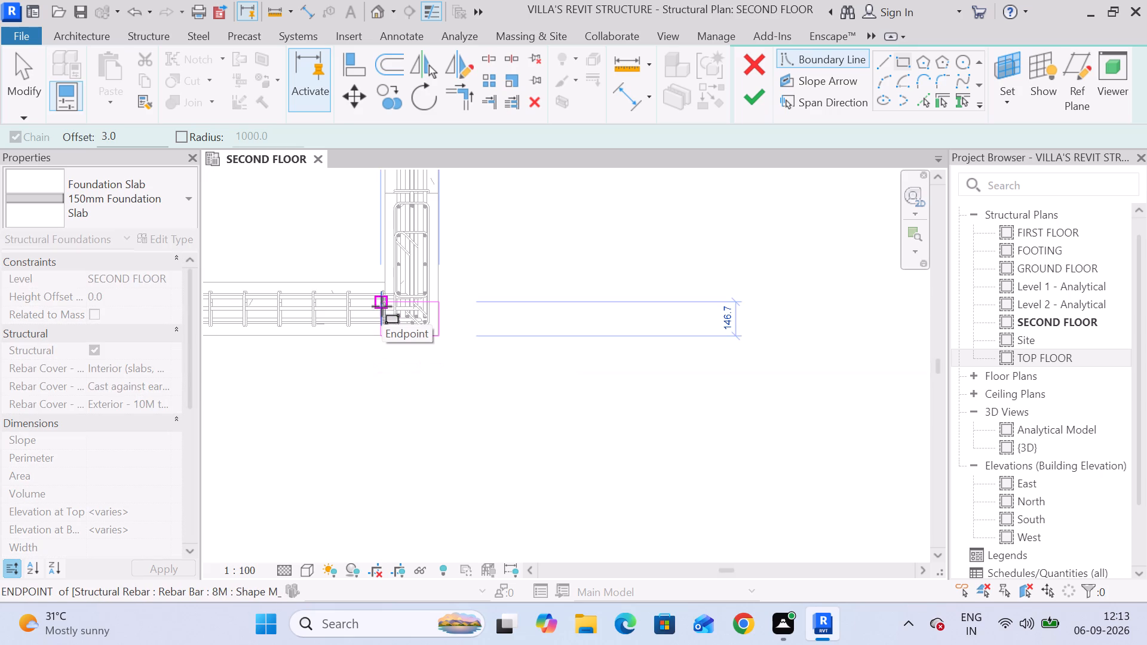
key(space)
scroll(385, 311, down, 11)
middle_drag(404, 316, 625, 437)
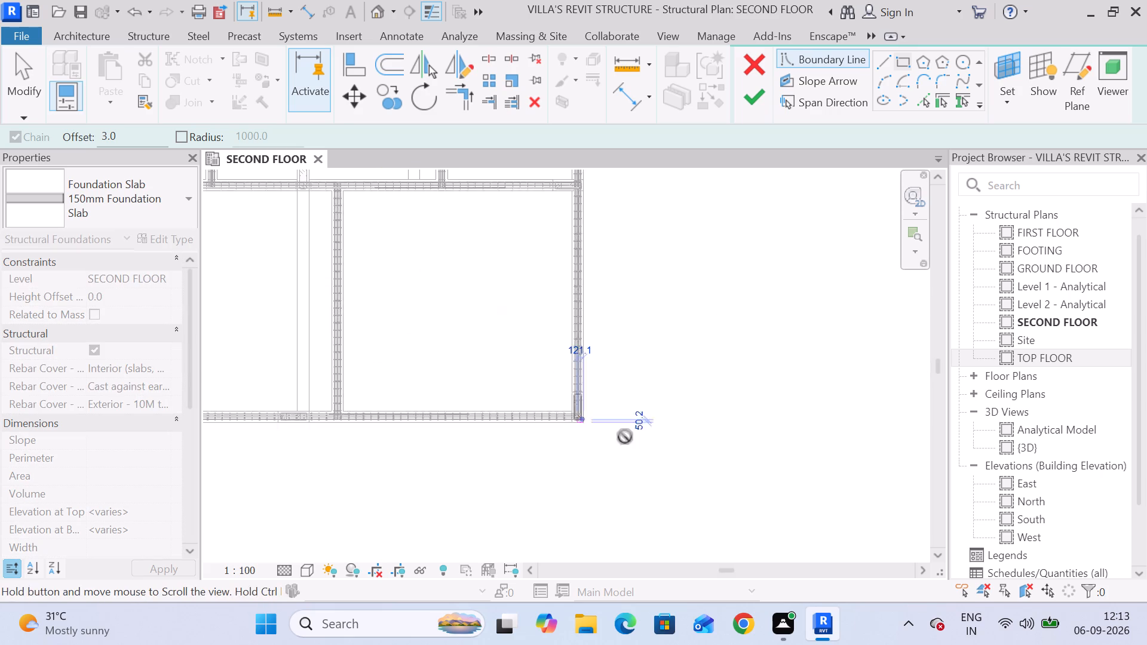
middle_drag(625, 437, 660, 456)
scroll(399, 220, up, 11)
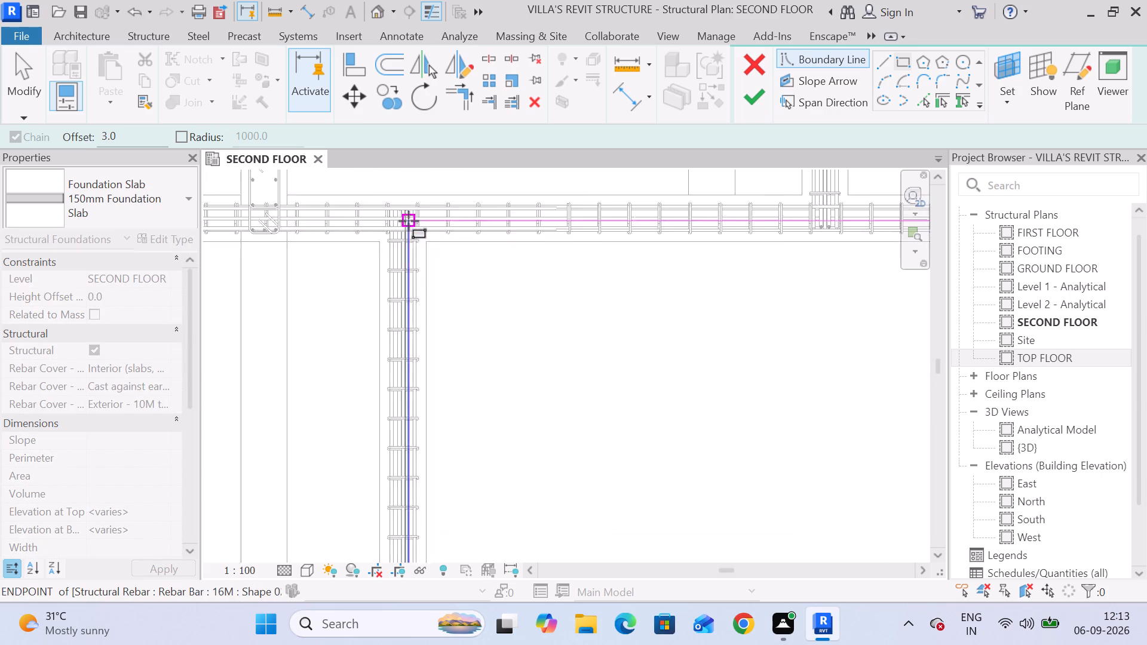
scroll(409, 221, up, 9)
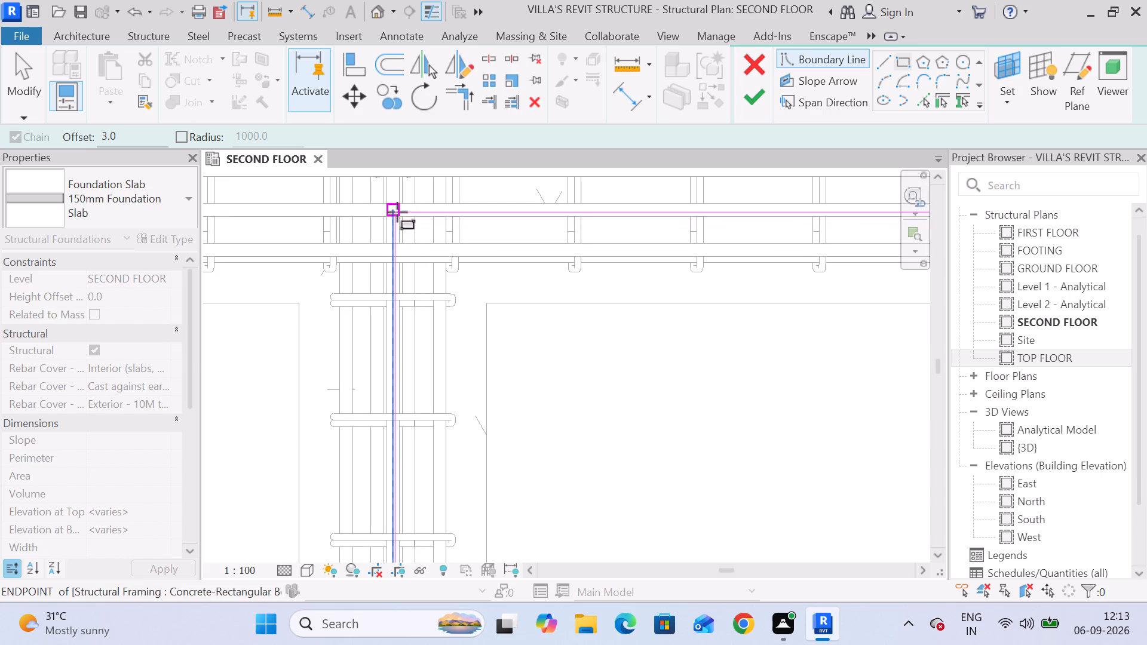
middle_drag(397, 212, 398, 264)
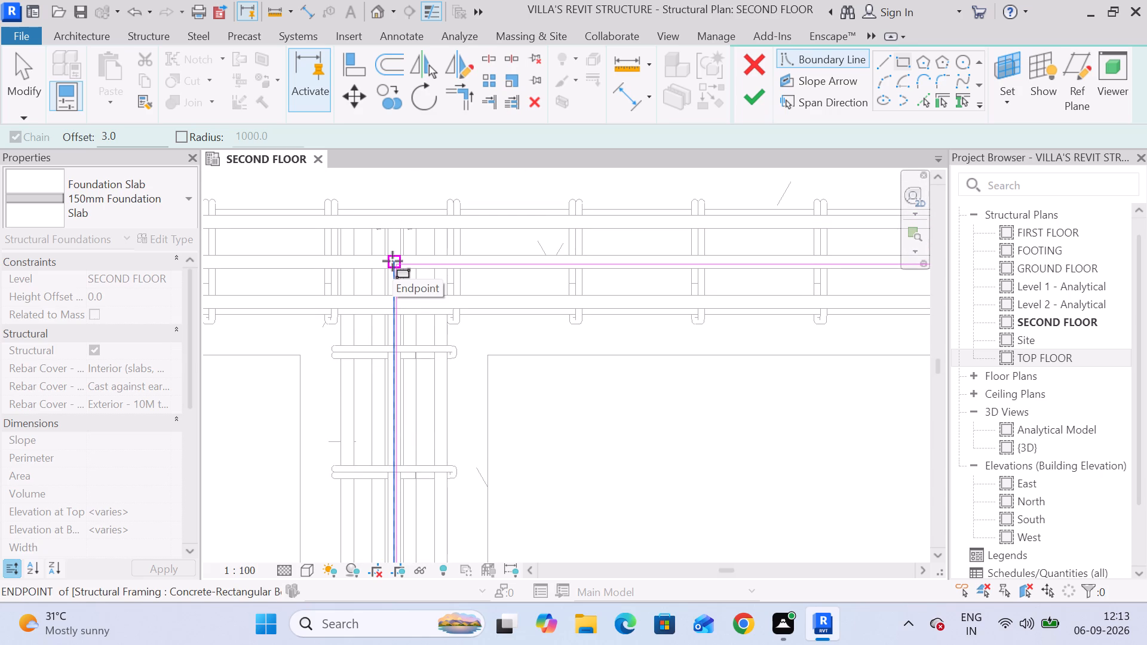
click(392, 261)
scroll(437, 312, down, 5)
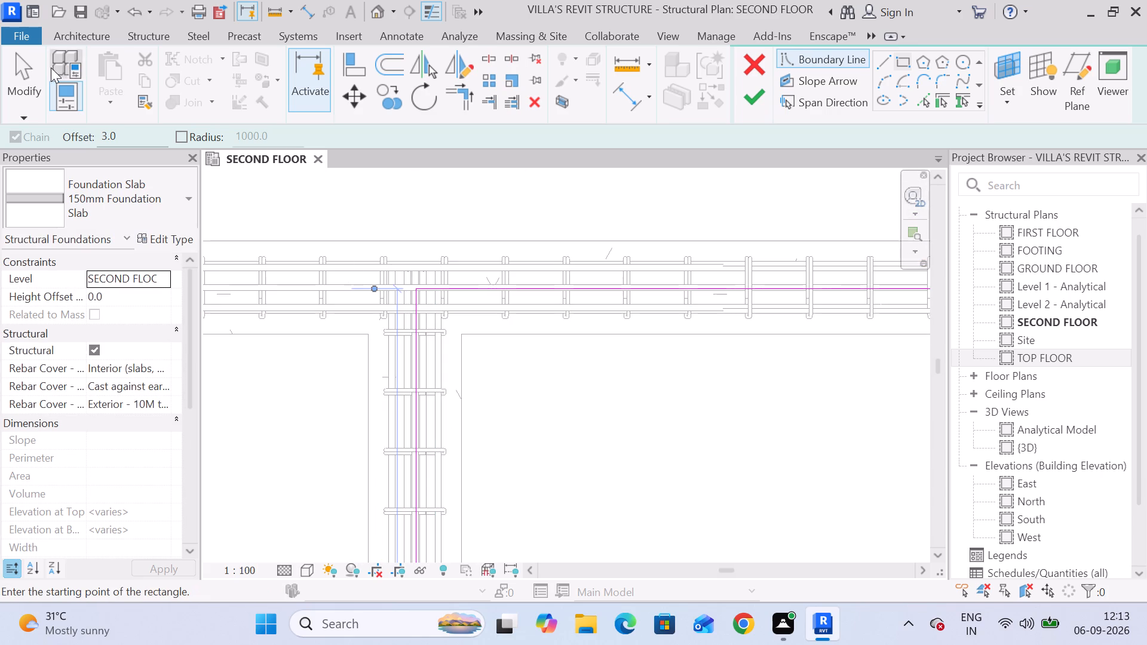
click(31, 64)
Set the distance of the slab boundary's right edge from the adjacent beam centreline to 416.1.
scroll(338, 337, down, 5)
middle_drag(660, 436, 388, 262)
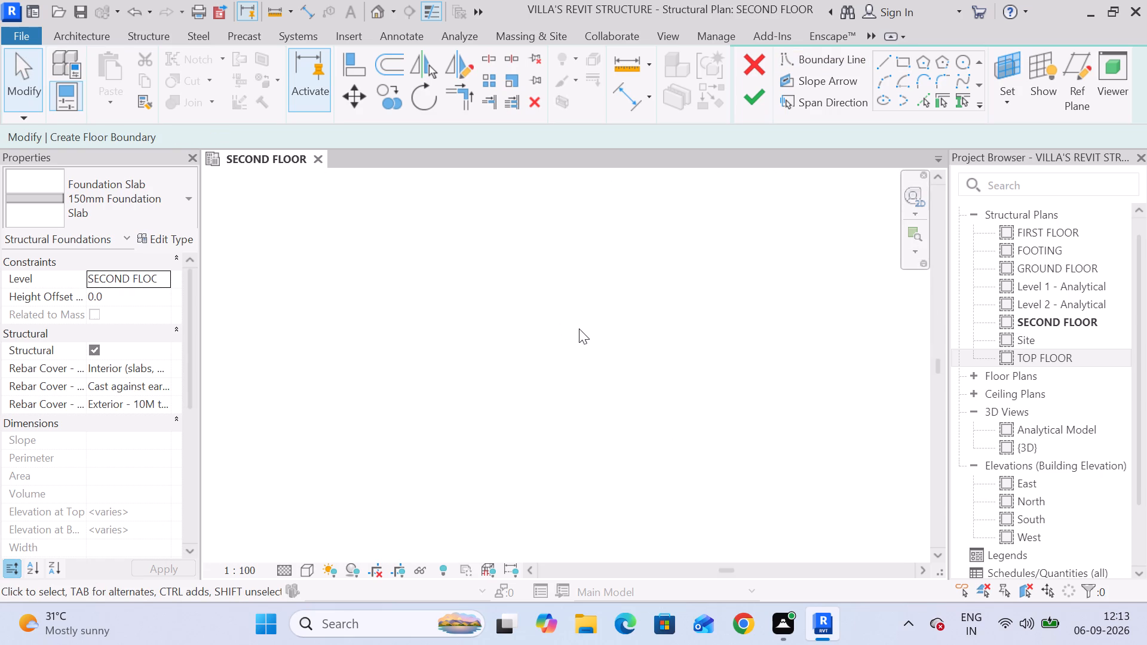
scroll(579, 328, down, 9)
middle_drag(761, 403, 662, 301)
scroll(656, 362, up, 4)
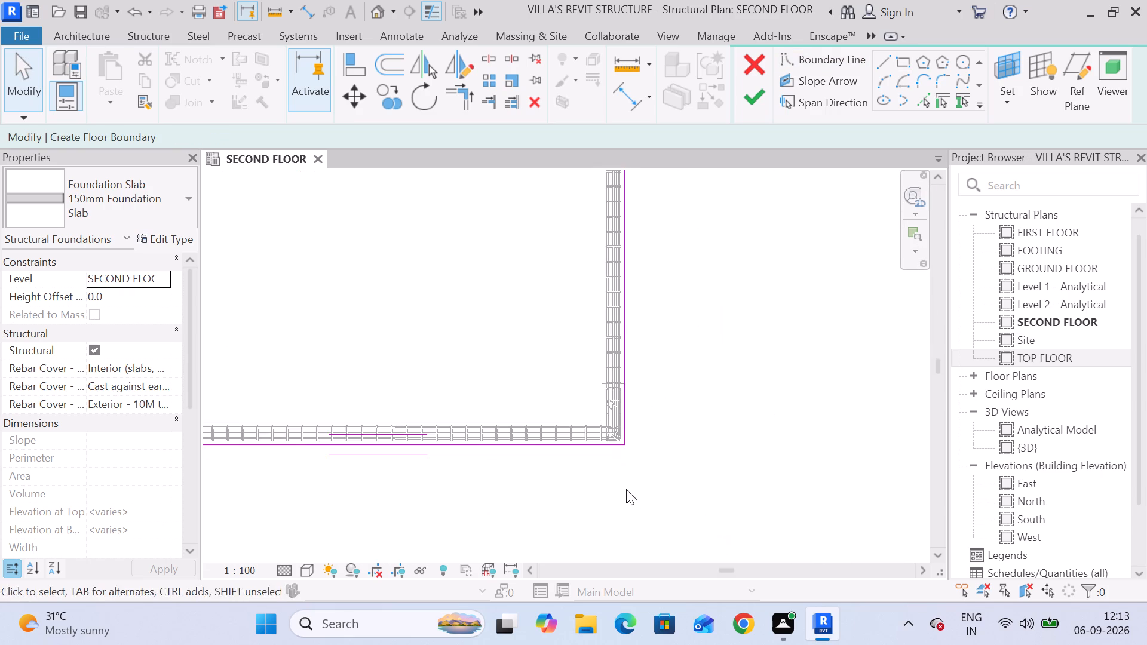
scroll(626, 431, up, 4)
click(626, 428)
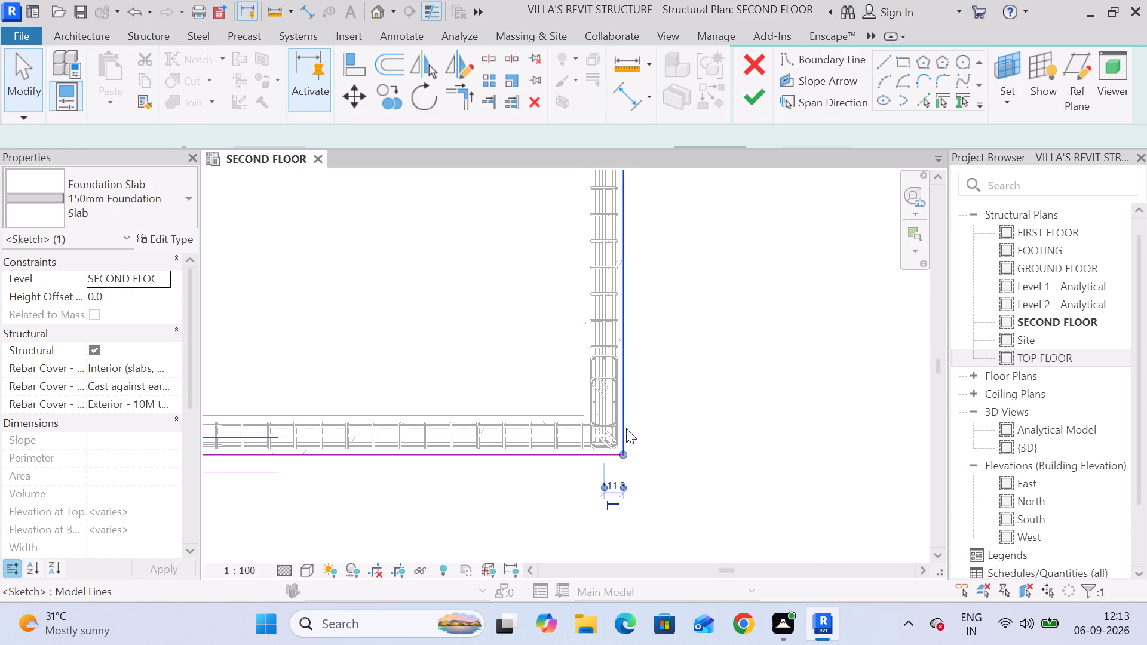
click(614, 483)
click(608, 483)
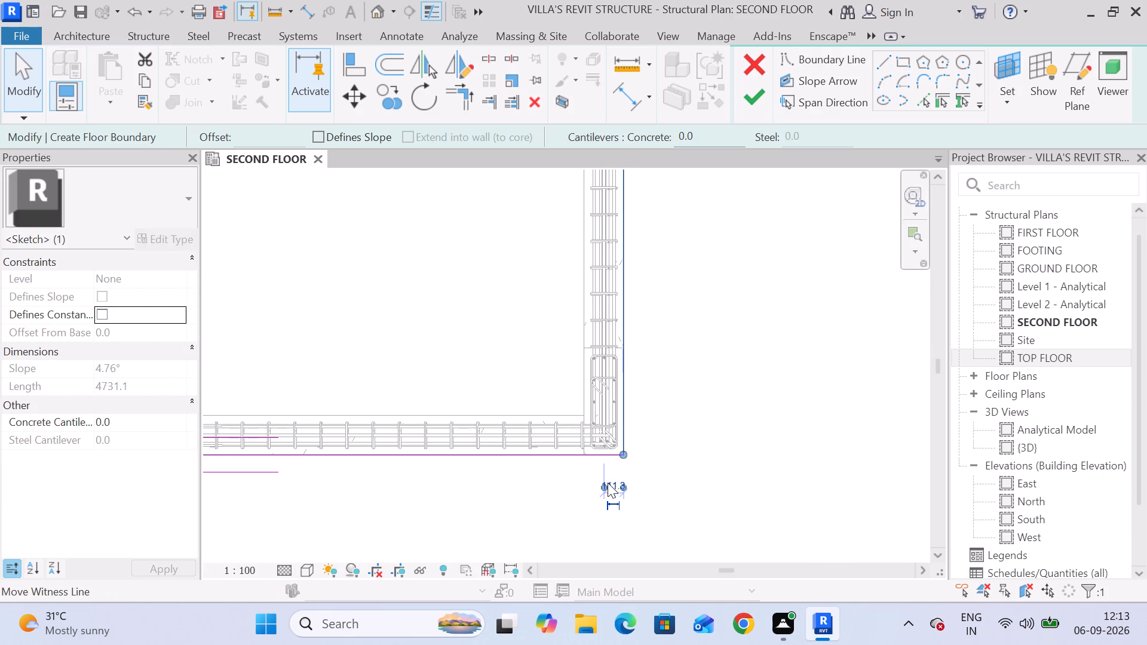
scroll(609, 483, up, 6)
click(619, 497)
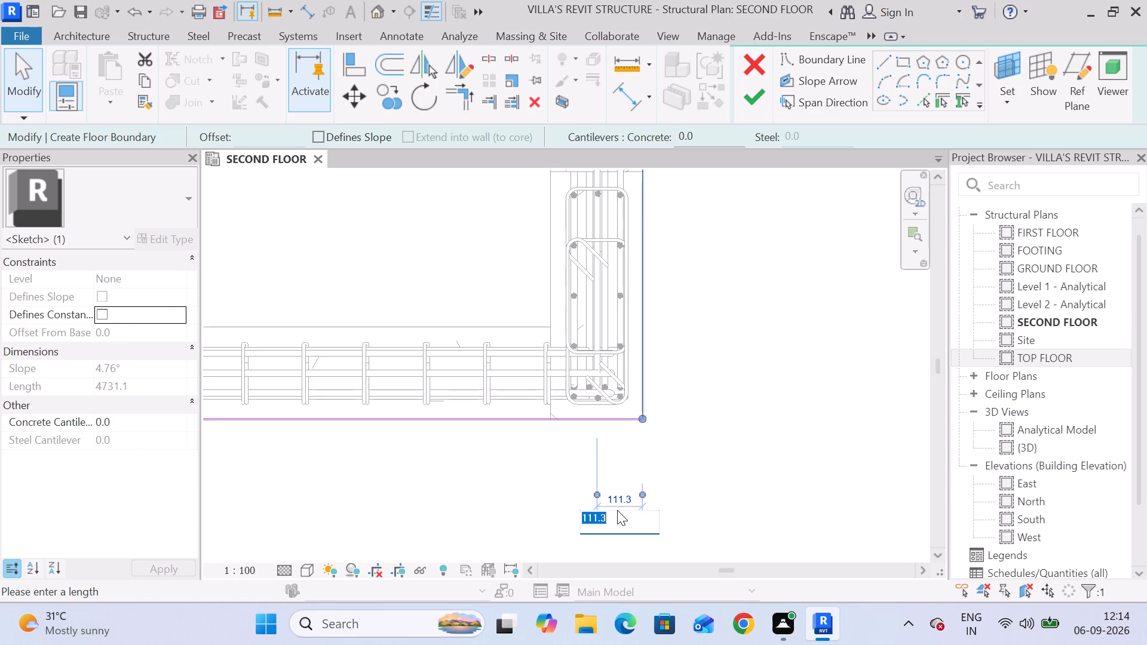
text(41)
text(6.1)
key(Return)
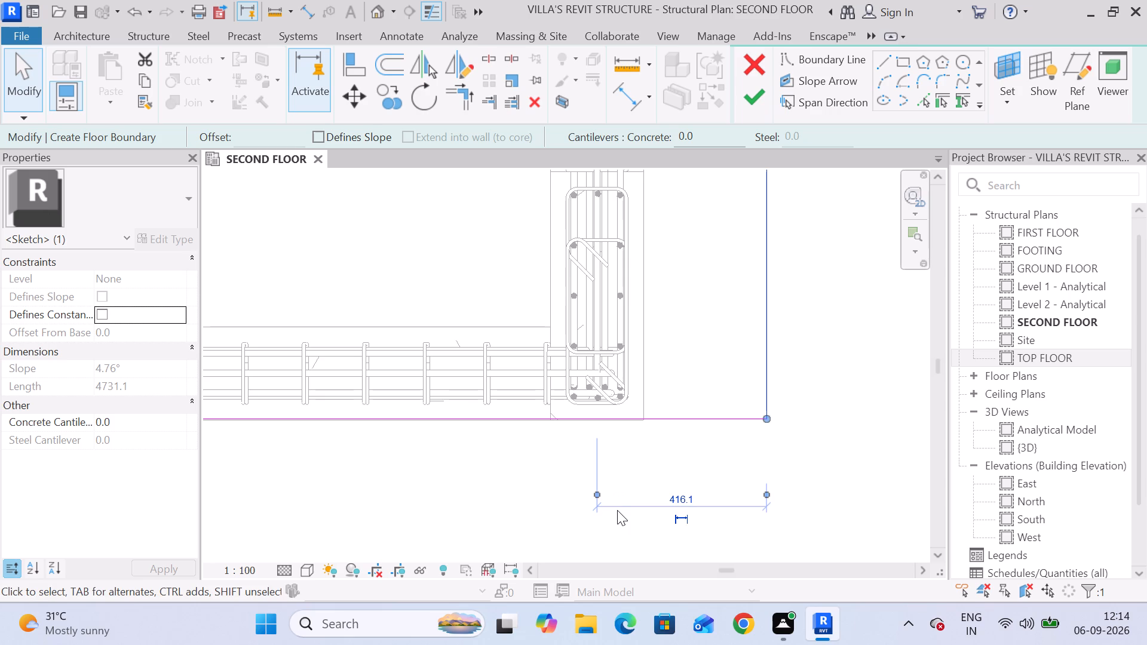
click(654, 444)
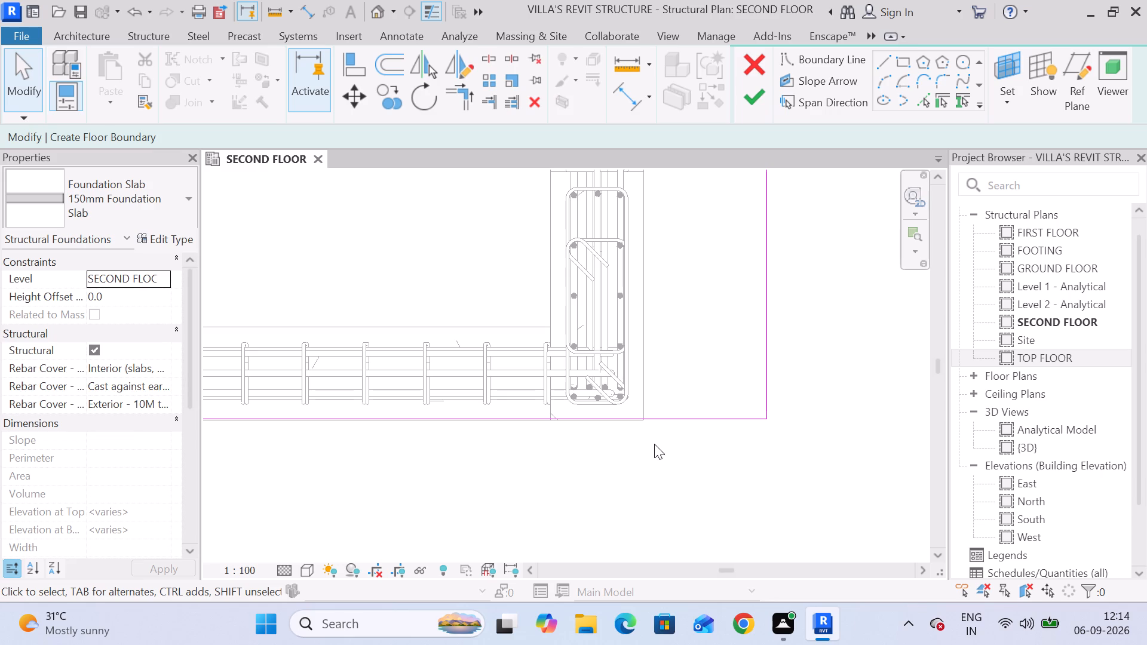
Set the distance of the slab boundary's bottom edge from the adjacent beam centreline to 416.8.
click(764, 352)
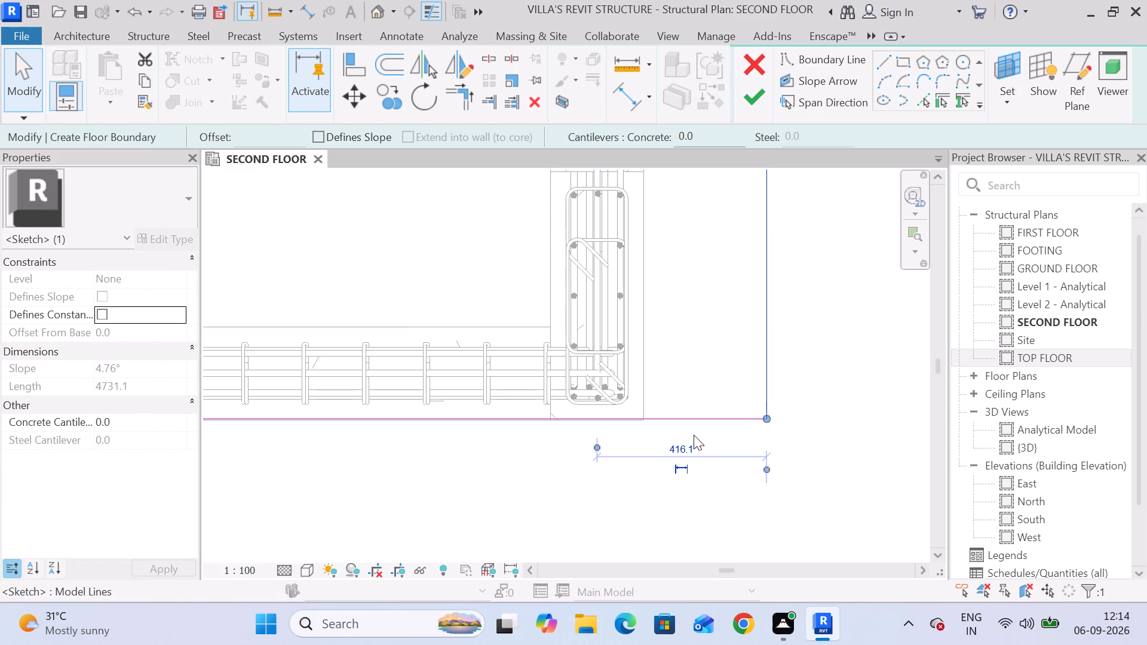
click(722, 434)
click(722, 422)
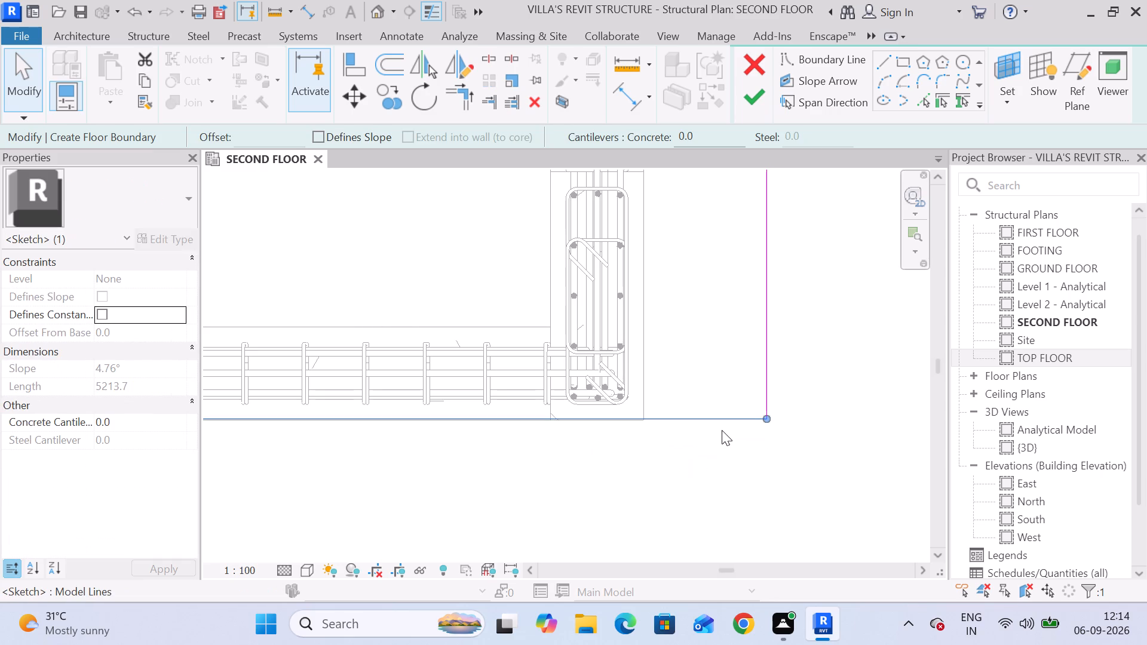
scroll(766, 431, down, 19)
scroll(575, 474, up, 8)
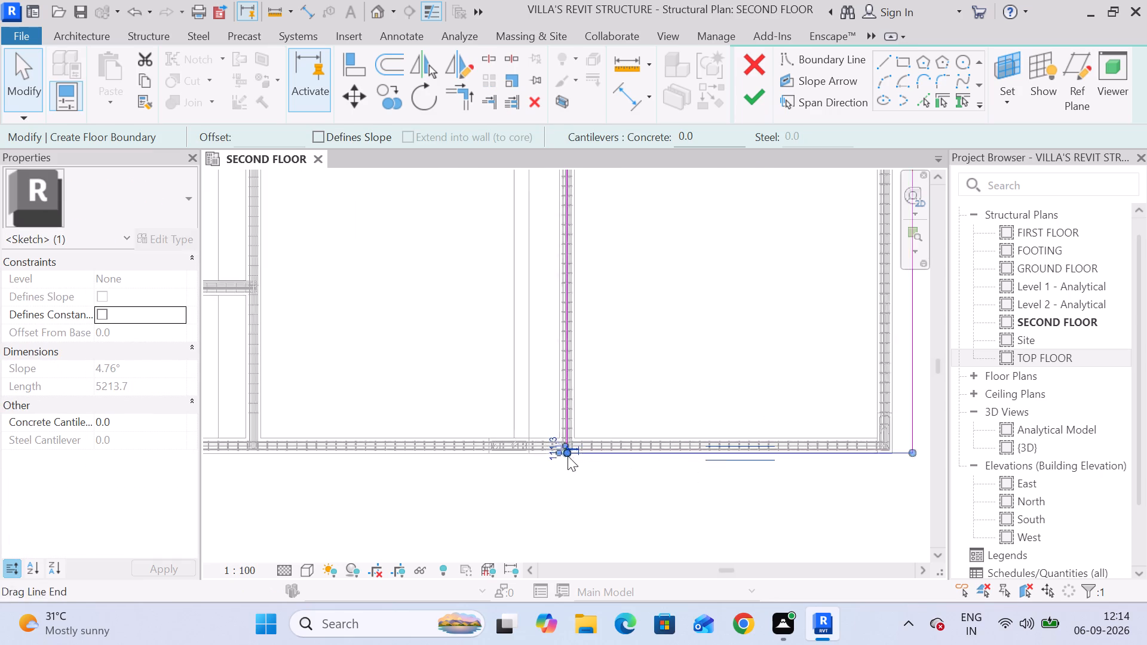
scroll(568, 456, up, 13)
middle_drag(585, 478, 716, 515)
scroll(694, 490, up, 3)
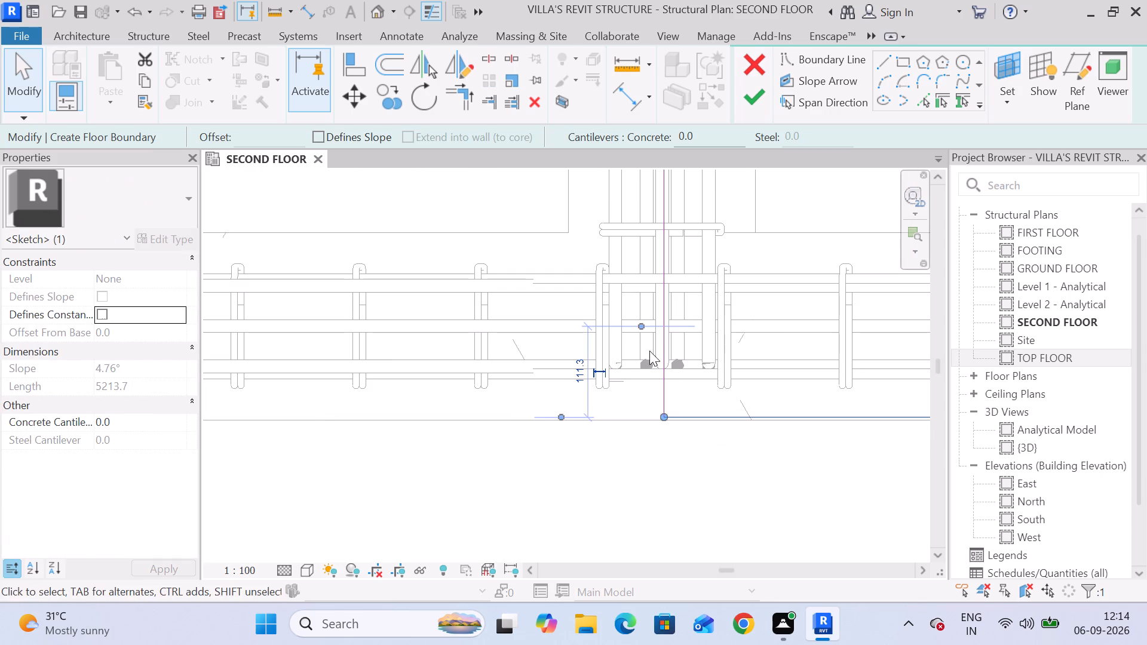
click(577, 371)
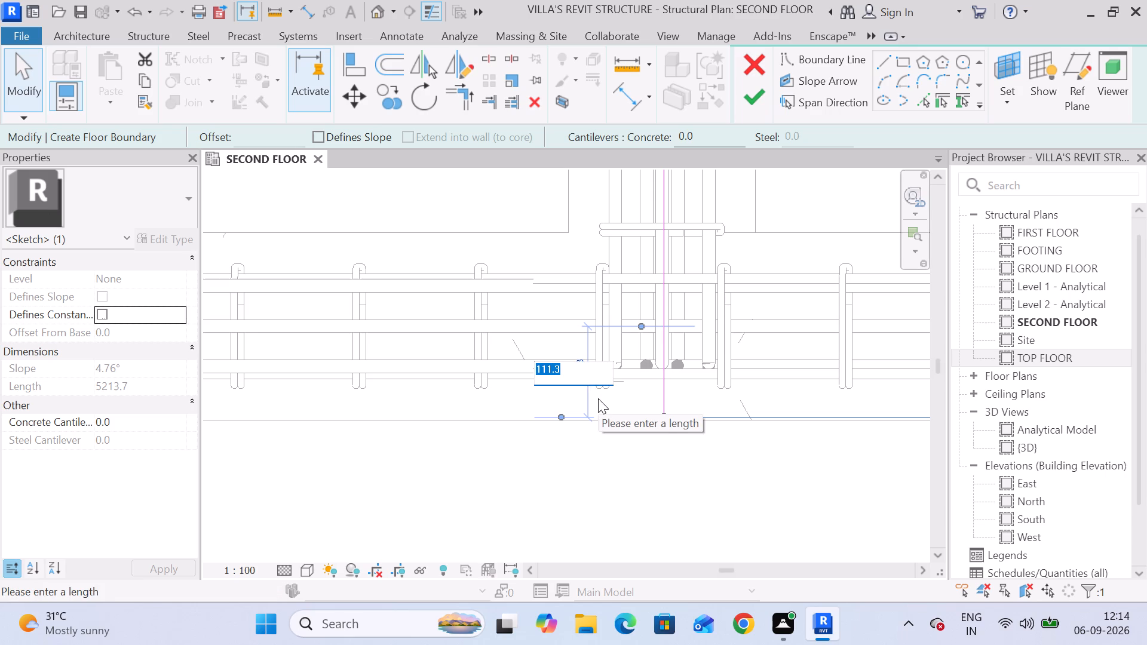
text(416)
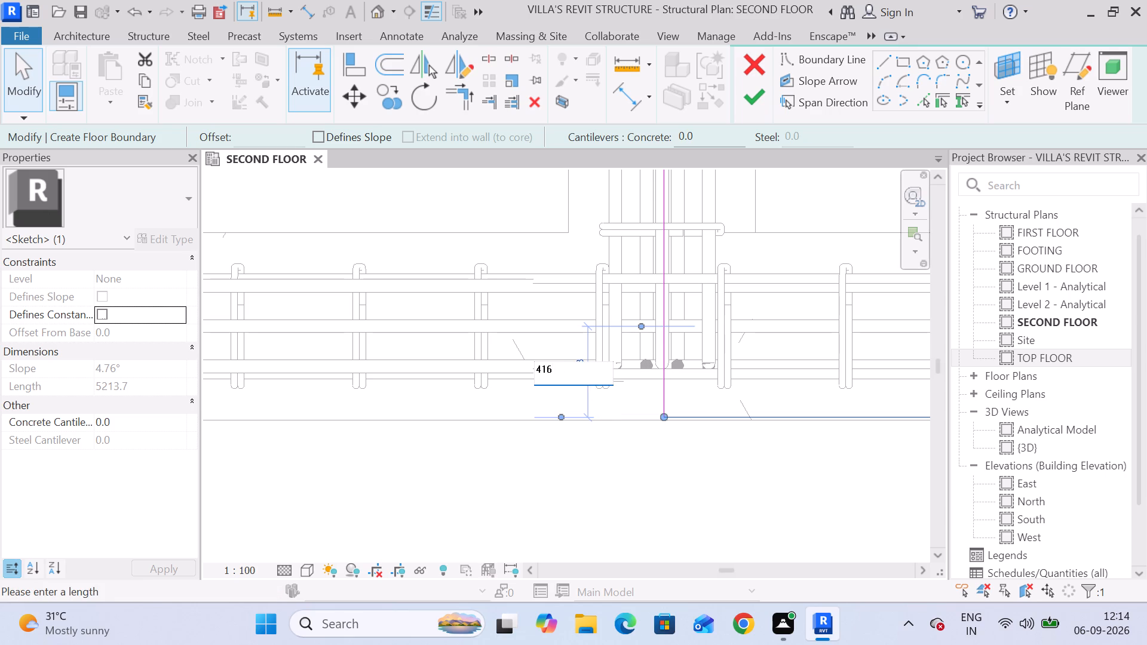
key(period)
key(8)
key(Return)
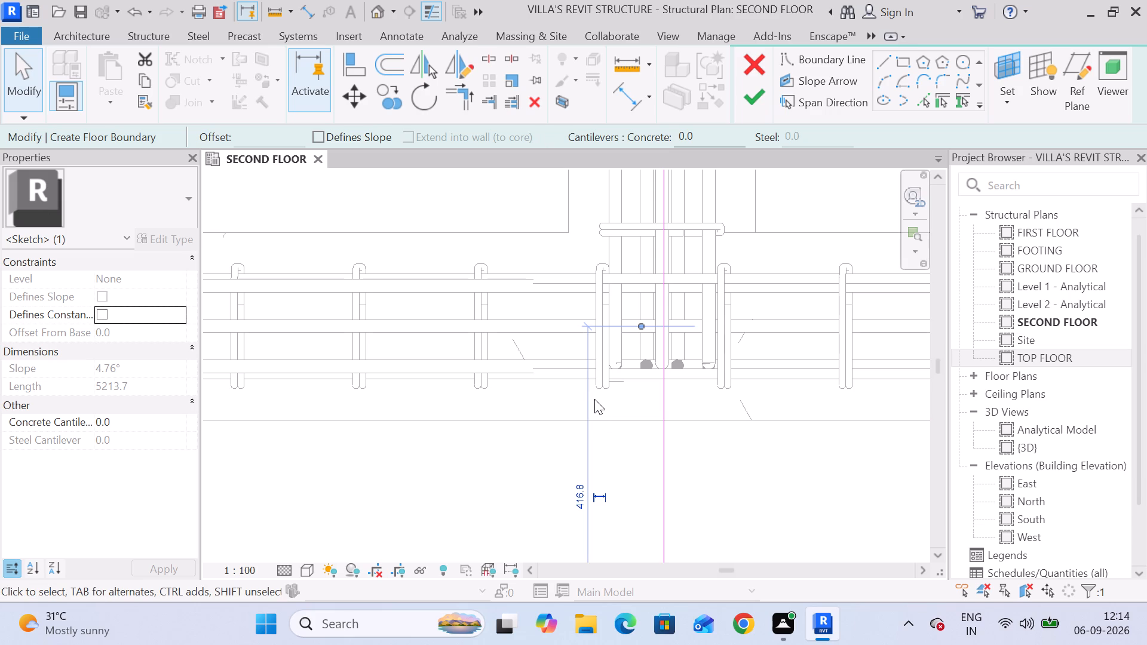
scroll(608, 425, down, 12)
middle_drag(611, 458, 374, 374)
scroll(391, 385, down, 9)
click(641, 464)
Finish the boundary sketch to create the 150mm Foundation Slab over the lower-right bay of SECOND FLOOR.
middle_drag(688, 337, 689, 416)
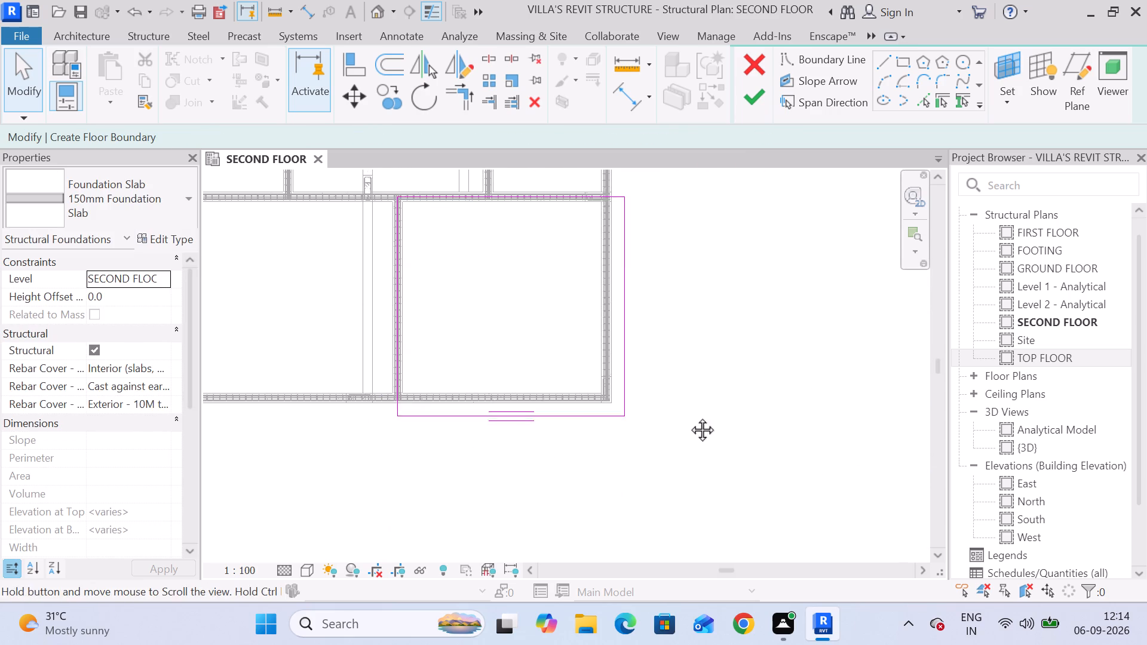
middle_drag(689, 416, 690, 540)
scroll(695, 514, down, 2)
middle_drag(695, 514, 729, 464)
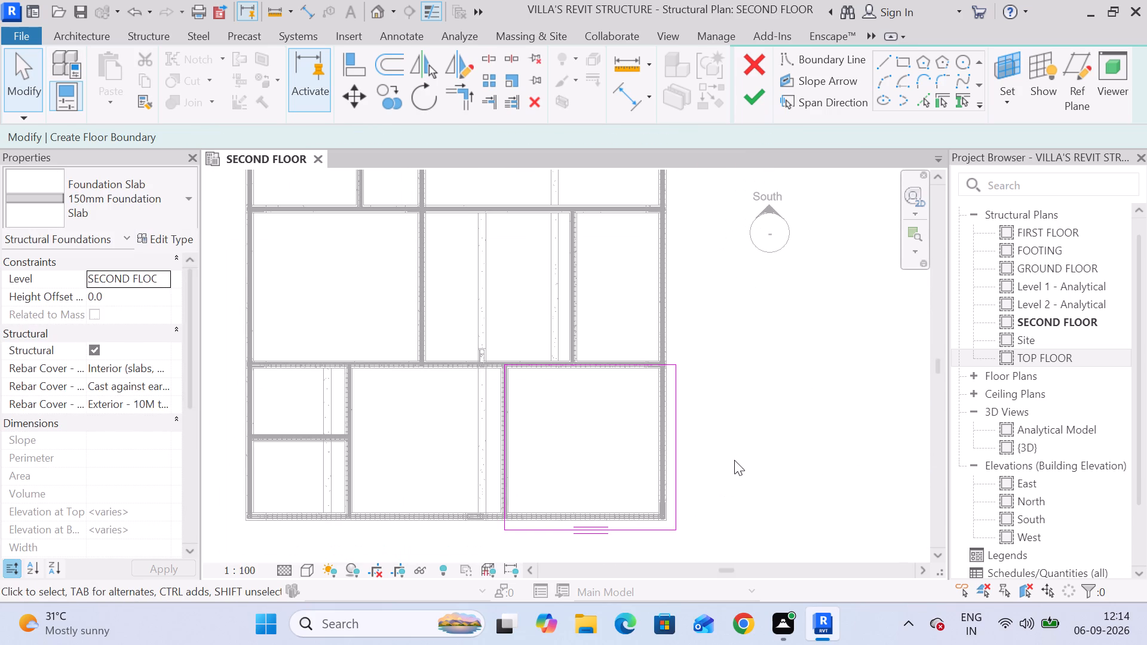
click(755, 104)
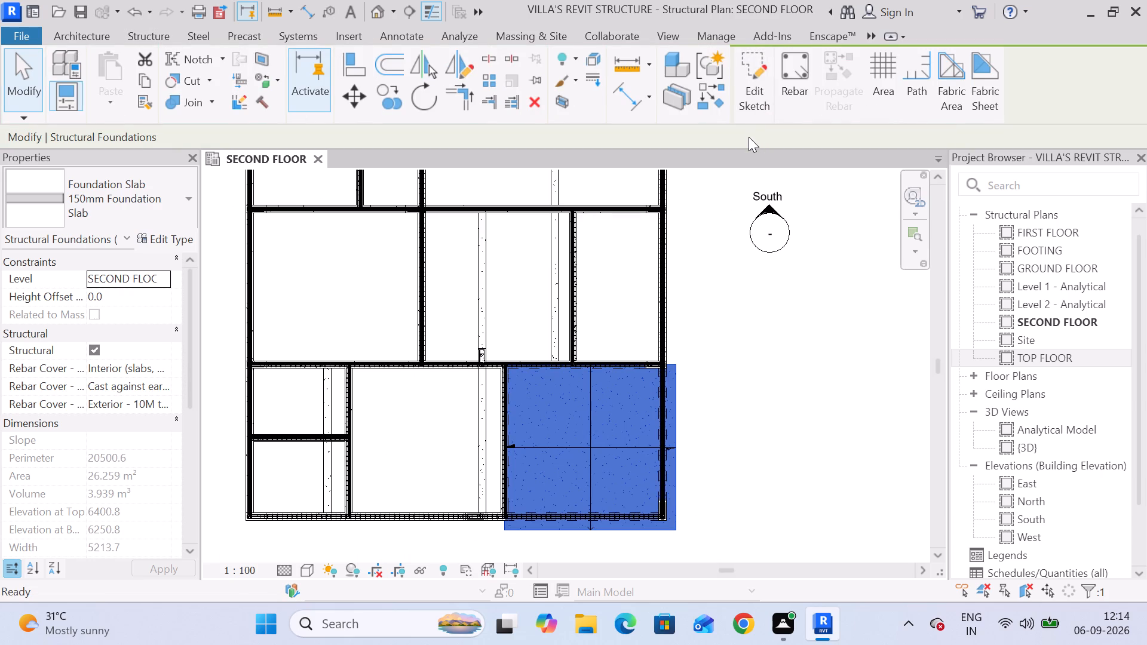
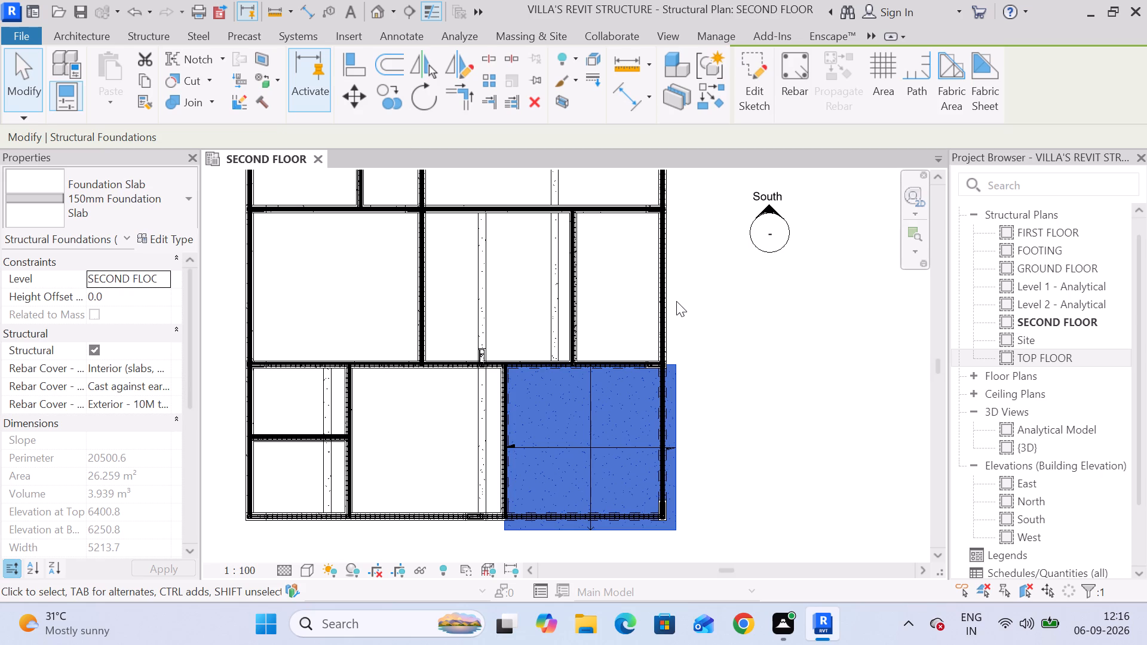
Create a 150mm foundation slab over the bay beside the existing slab, using a rectangular boundary of about 4739 × 5039 mm with a 0.01" offset.
middle_drag(586, 345, 615, 234)
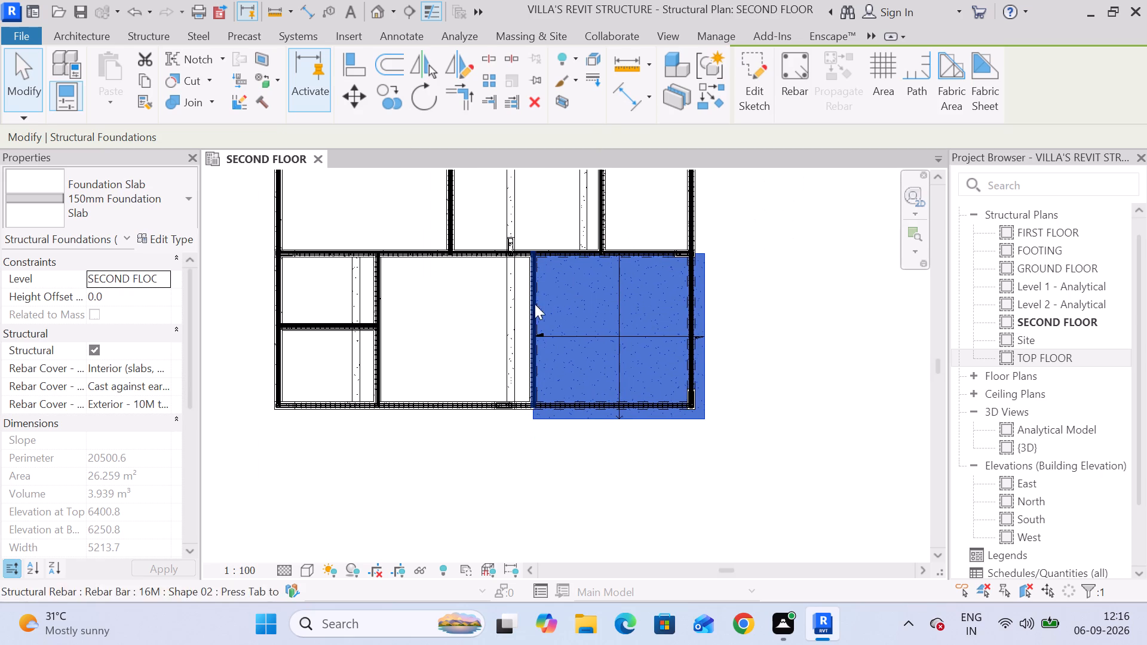
middle_drag(670, 361, 662, 323)
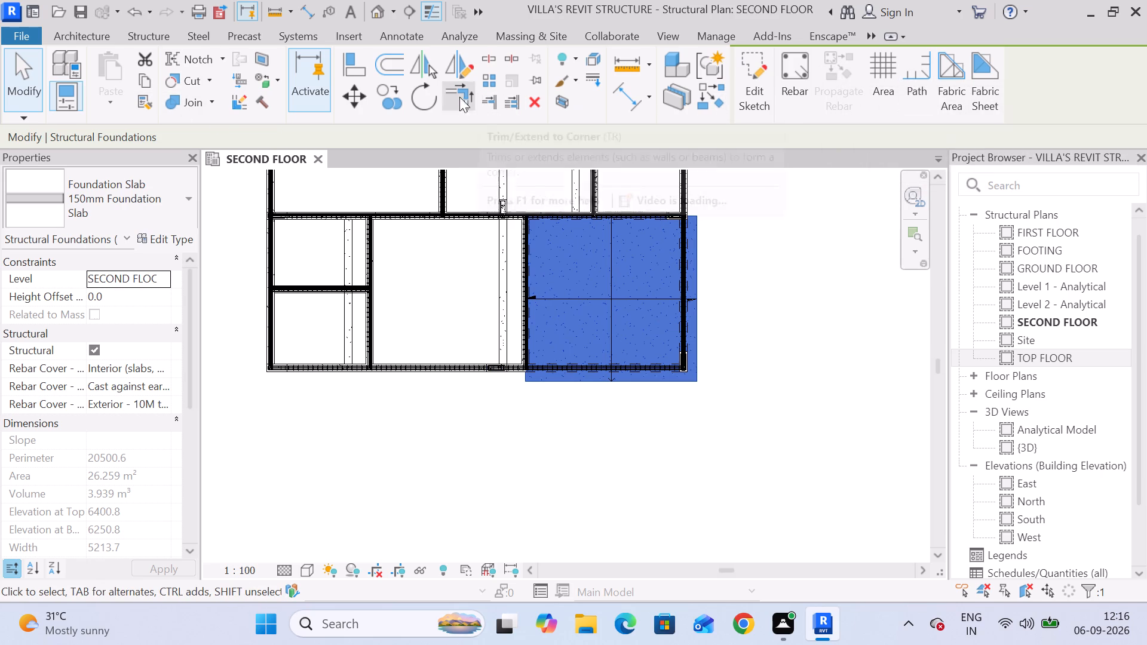
click(26, 63)
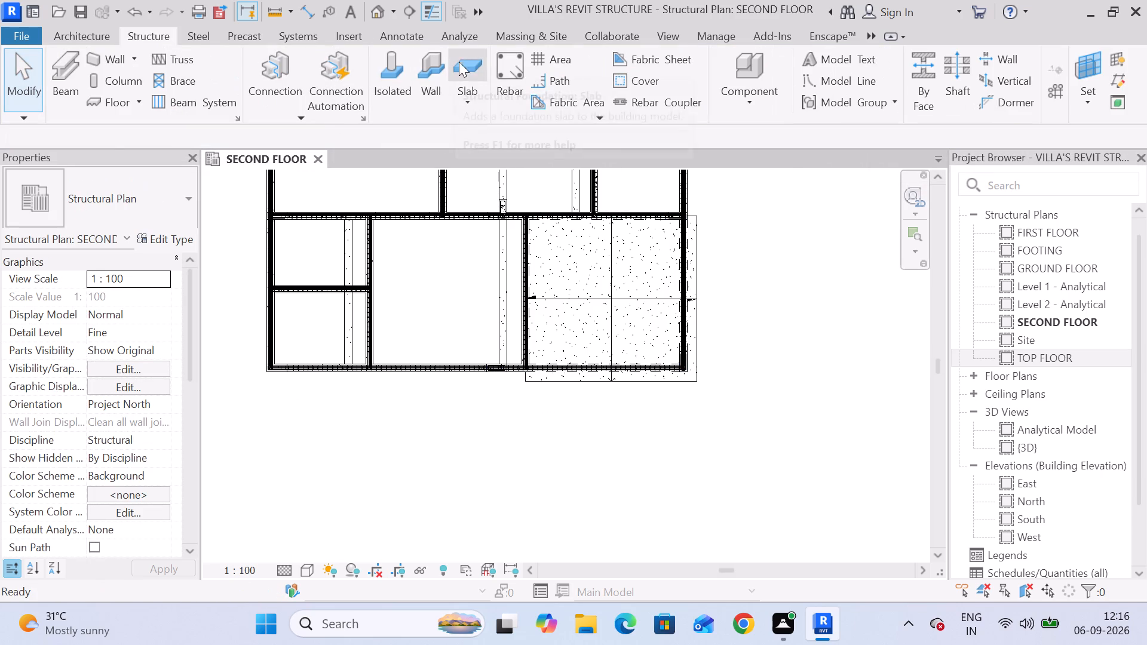
click(469, 62)
click(907, 54)
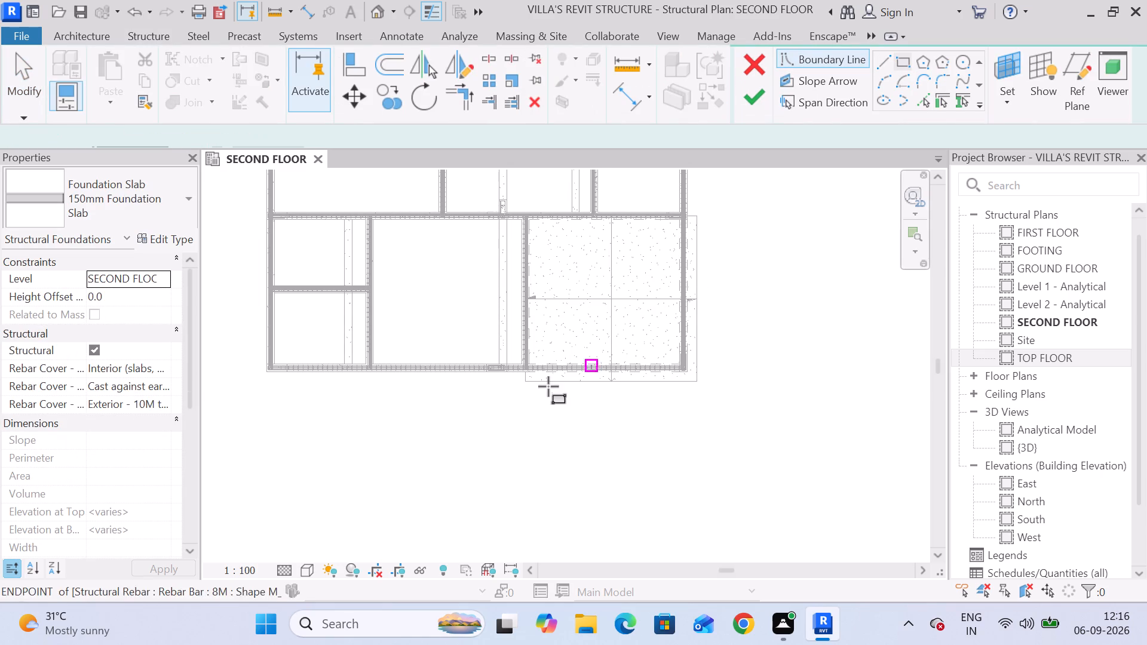
scroll(533, 385, up, 2)
drag(147, 136, 0, 136)
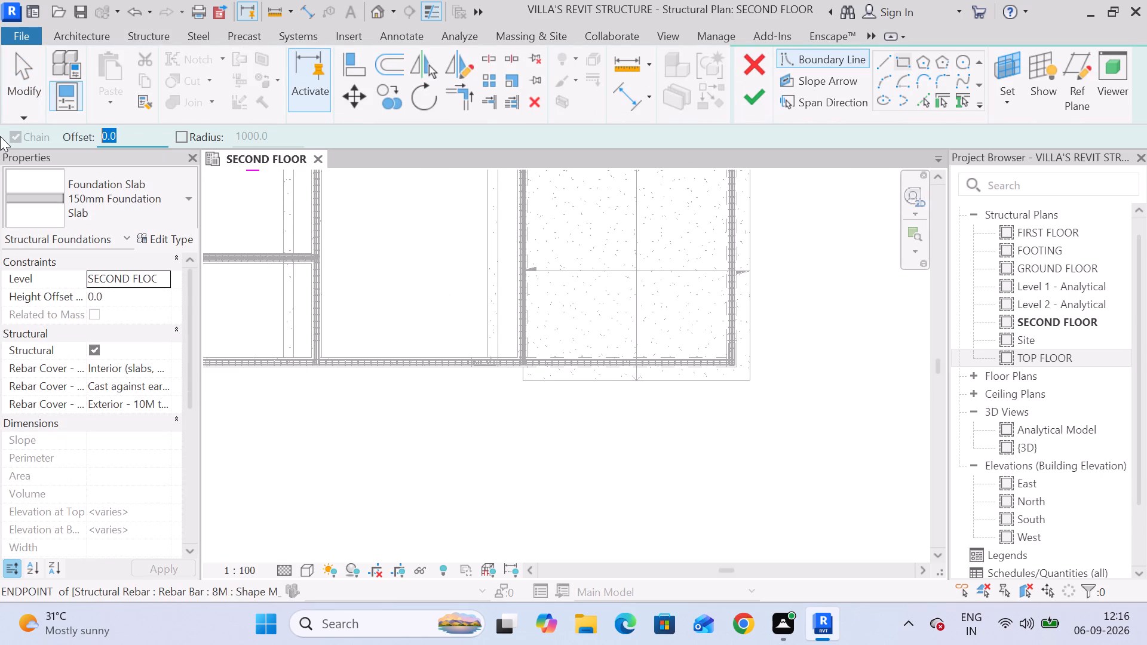
text(0.01')
key(Return)
key(BackSpace)
drag(147, 133, 104, 140)
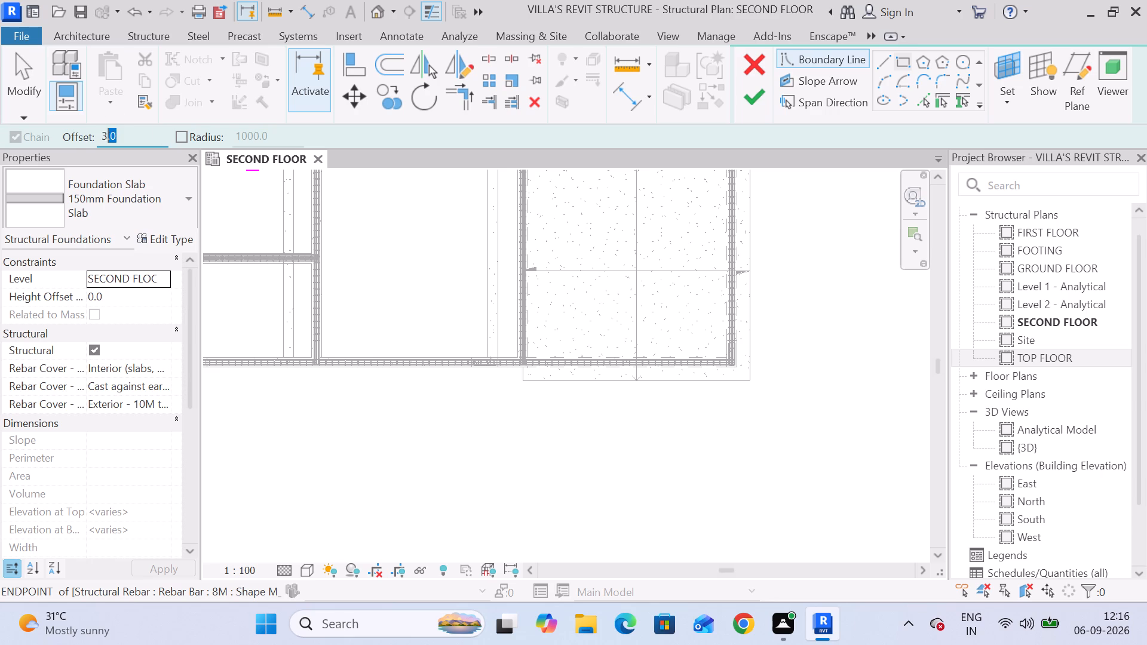
drag(104, 140, 87, 143)
text(0.01)
key(shift+quotedbl)
key(Return)
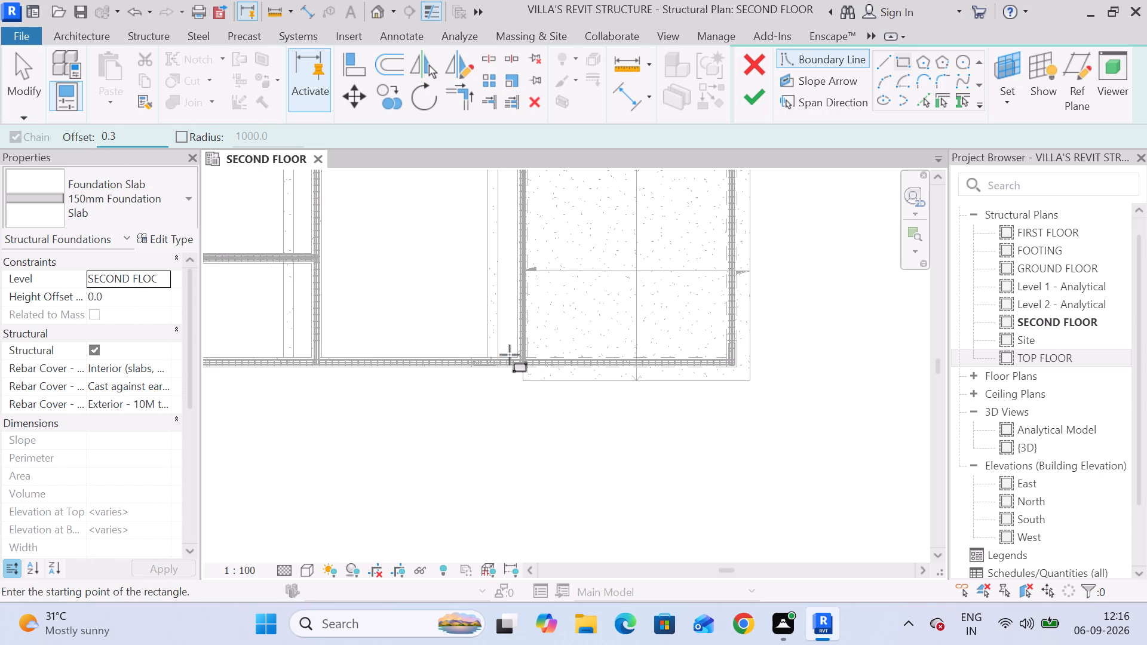
click(525, 382)
key(space)
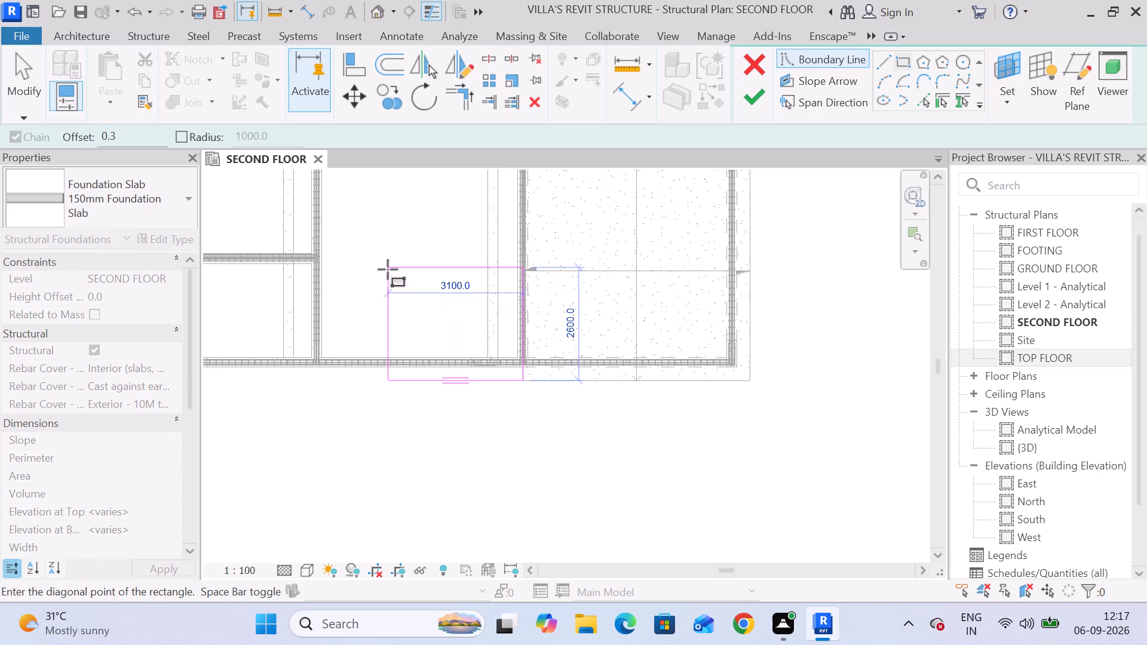
scroll(335, 187, down, 3)
middle_drag(333, 200, 393, 344)
scroll(390, 339, up, 13)
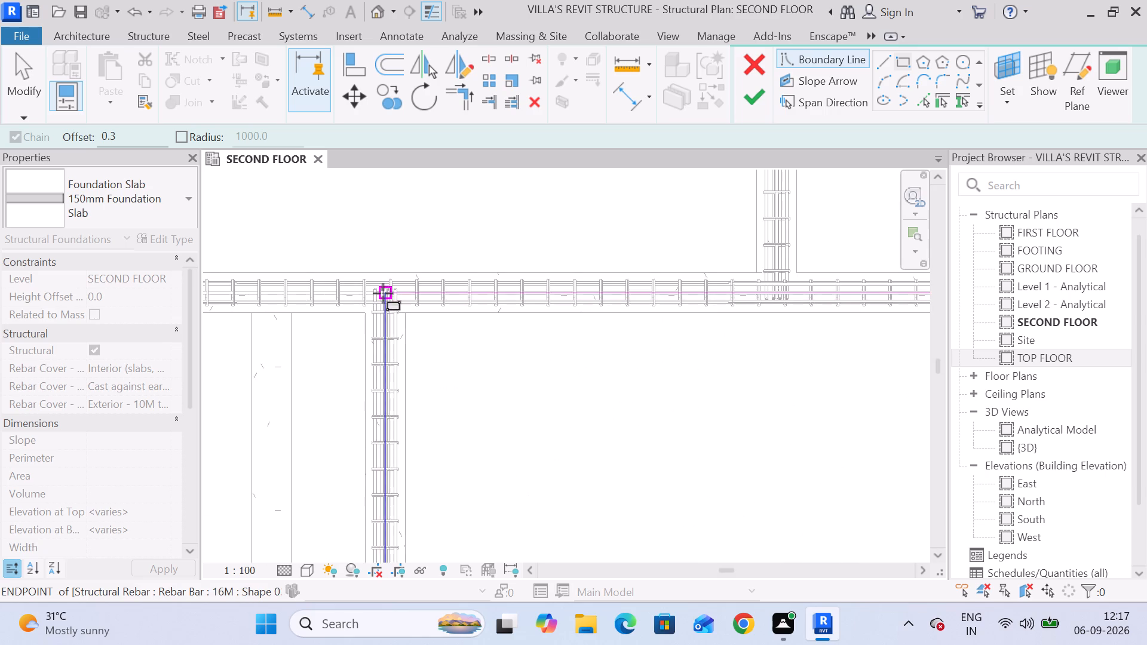
scroll(381, 297, up, 9)
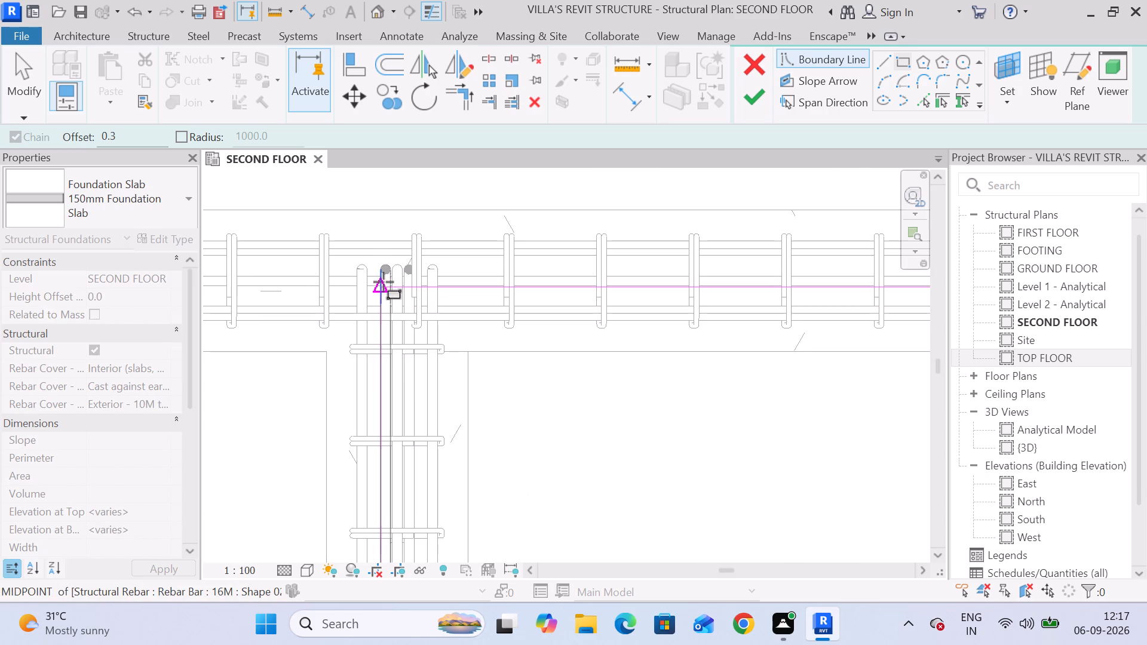
click(397, 282)
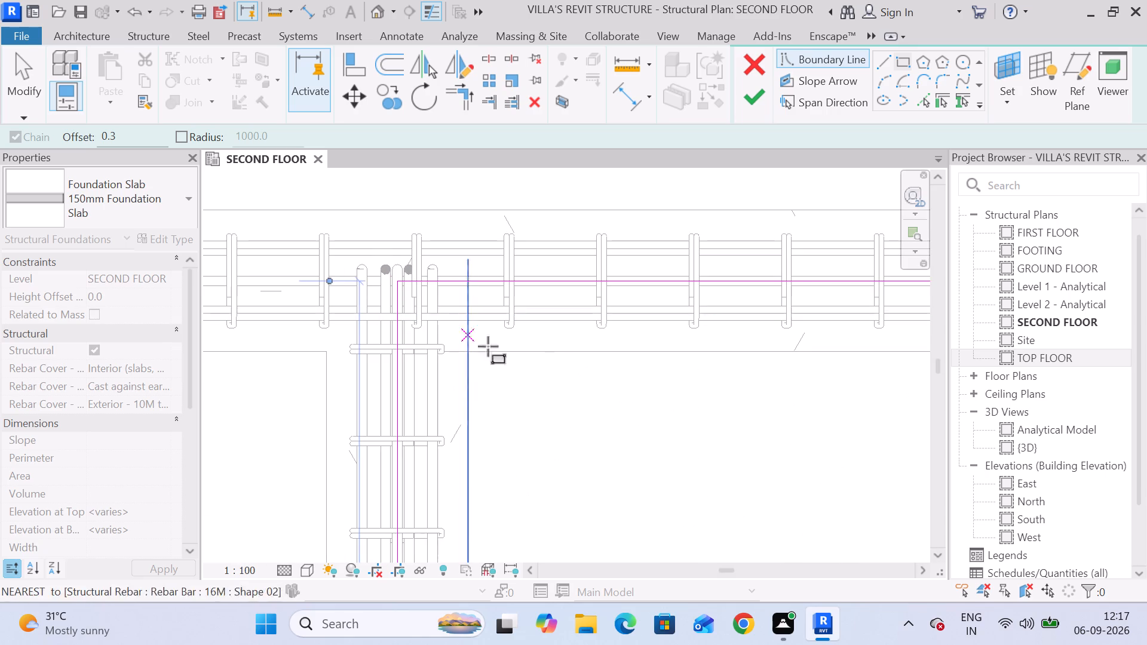
middle_drag(605, 386, 524, 287)
scroll(530, 287, down, 20)
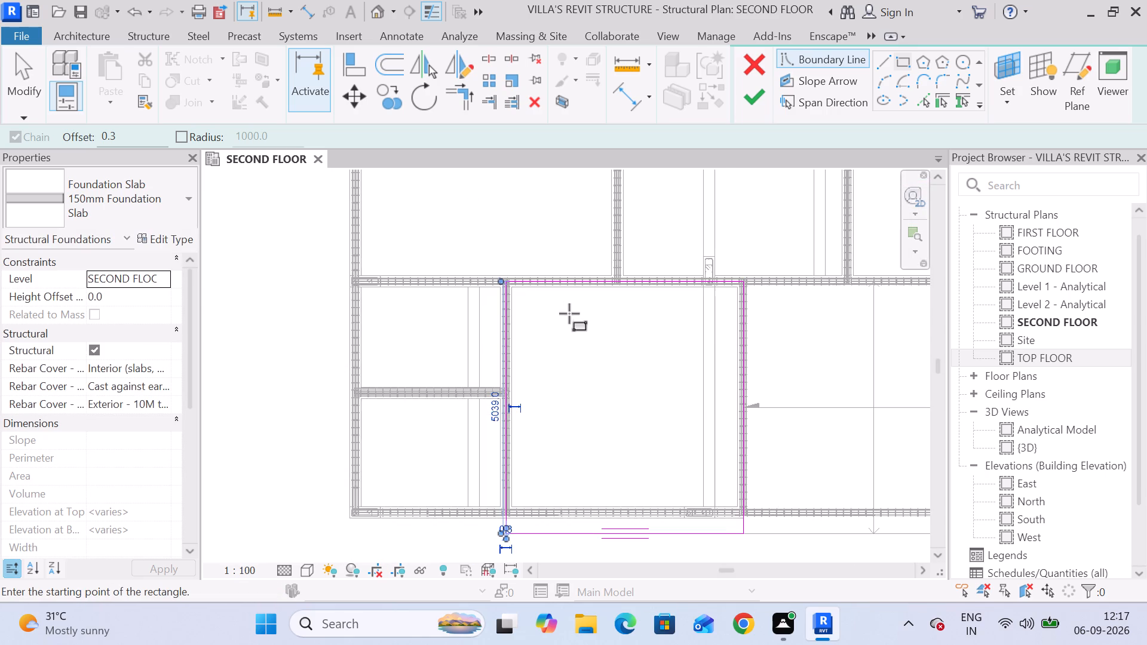
scroll(569, 314, down, 3)
click(759, 100)
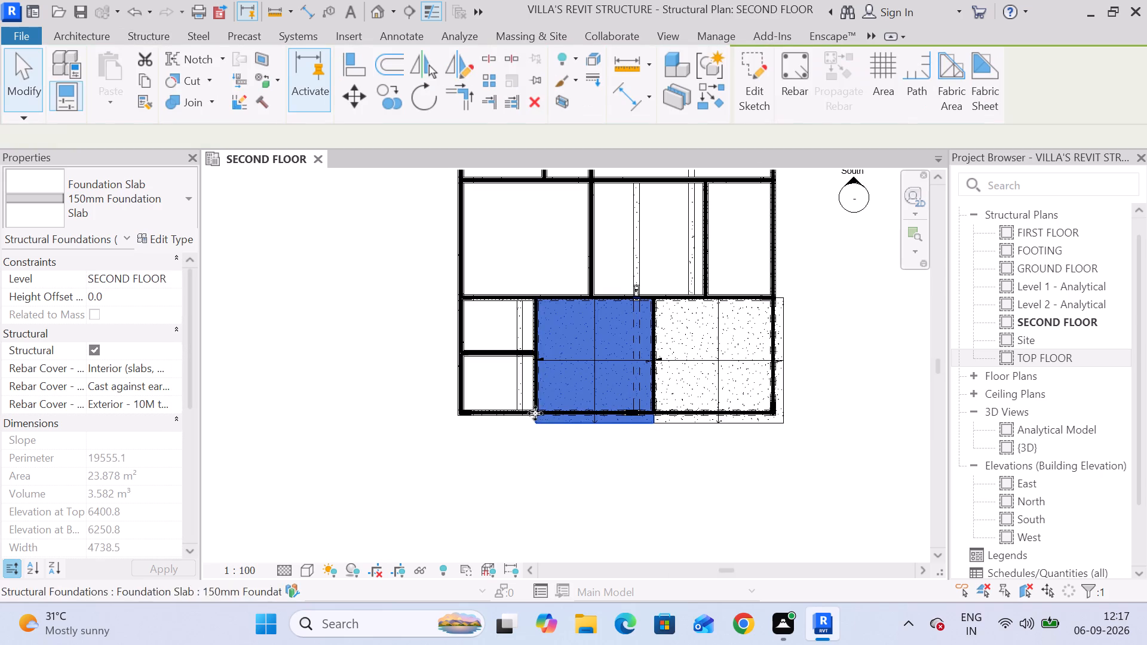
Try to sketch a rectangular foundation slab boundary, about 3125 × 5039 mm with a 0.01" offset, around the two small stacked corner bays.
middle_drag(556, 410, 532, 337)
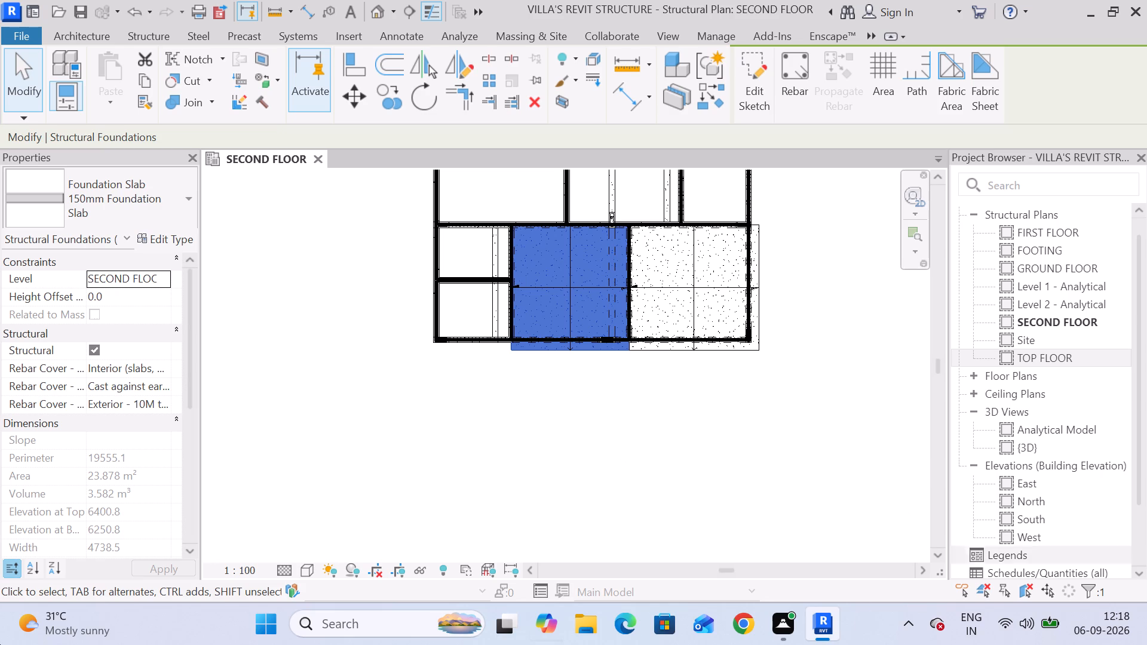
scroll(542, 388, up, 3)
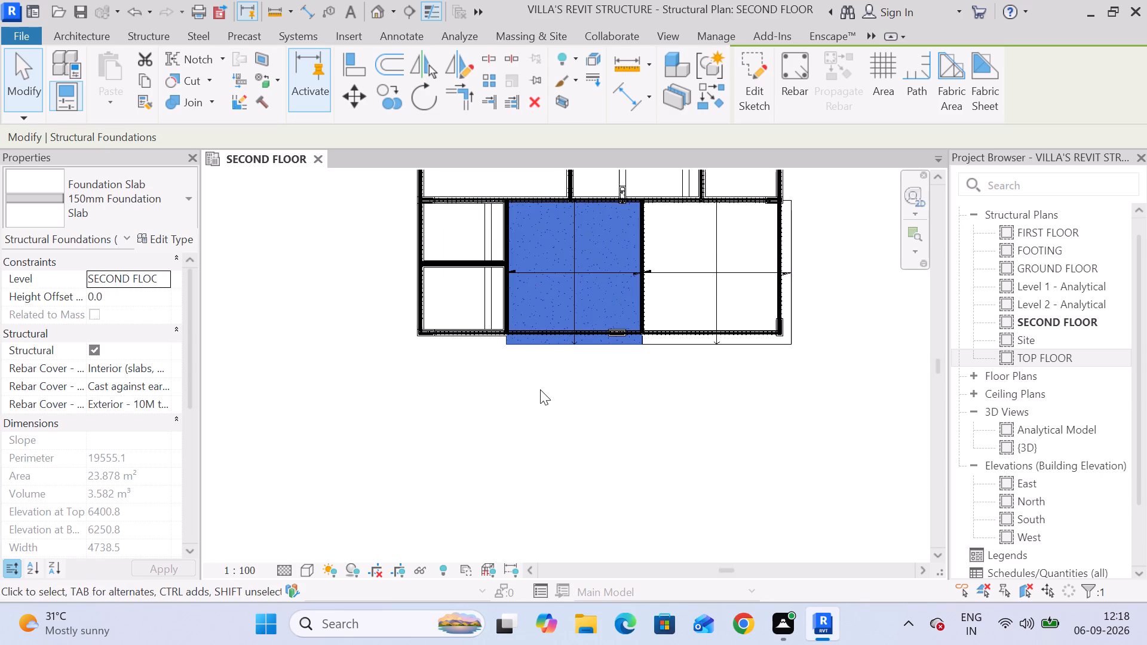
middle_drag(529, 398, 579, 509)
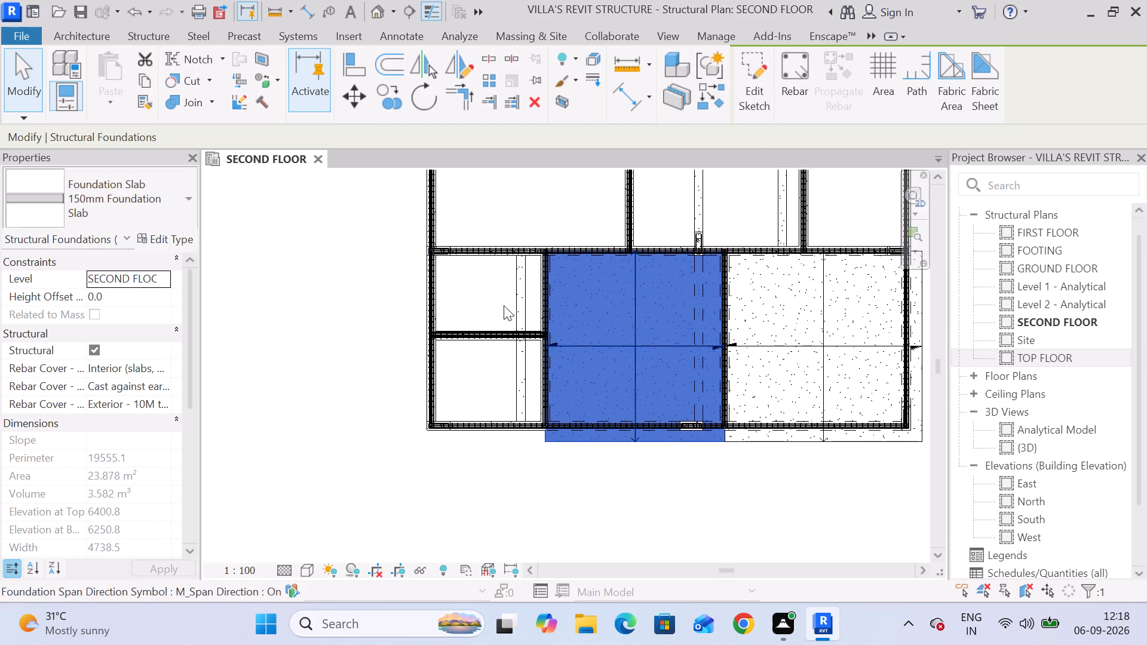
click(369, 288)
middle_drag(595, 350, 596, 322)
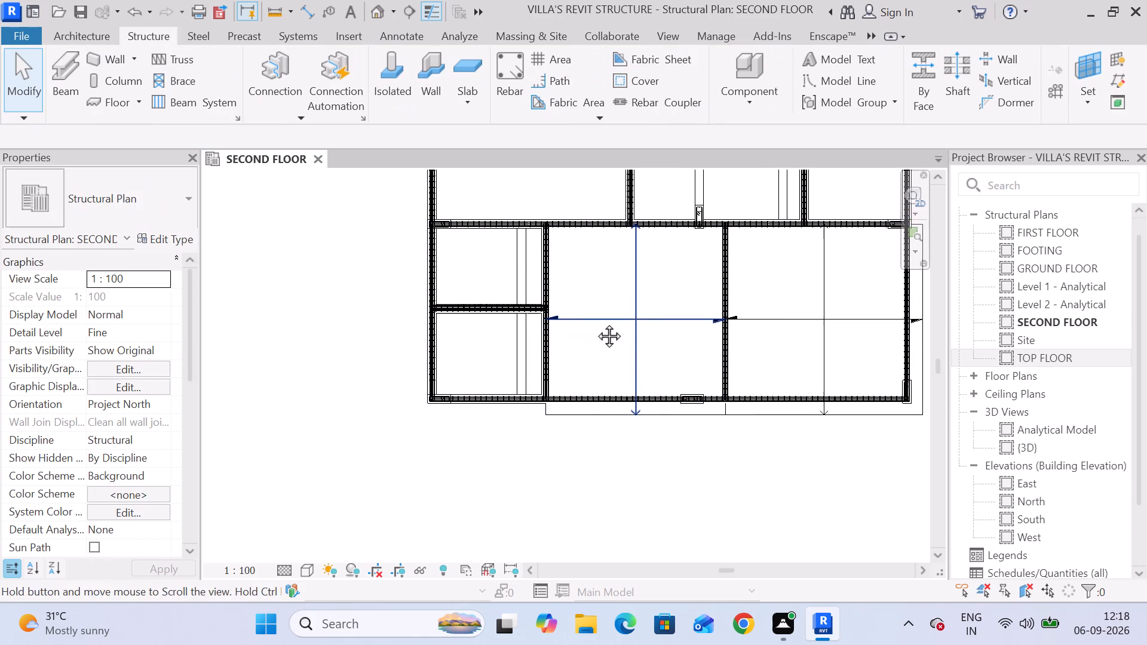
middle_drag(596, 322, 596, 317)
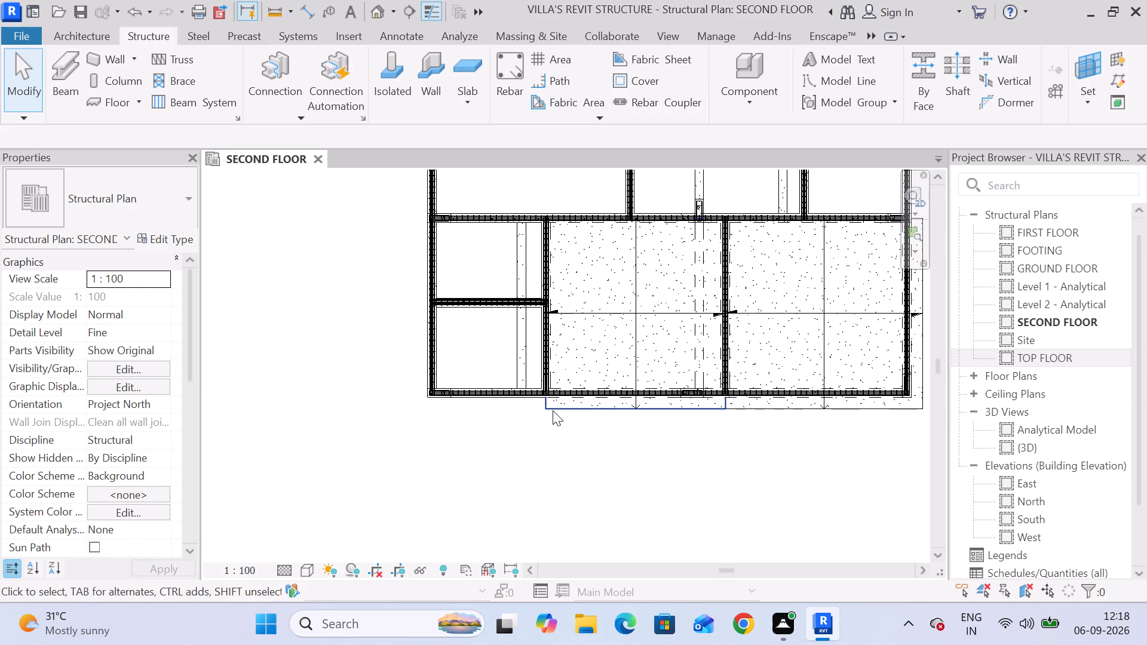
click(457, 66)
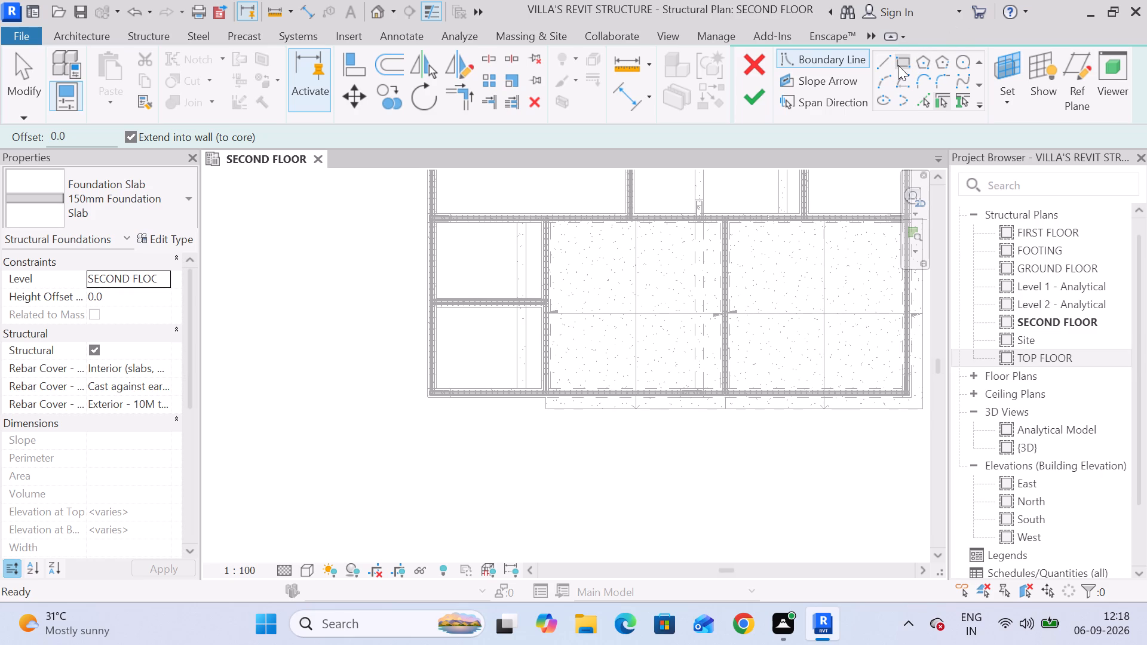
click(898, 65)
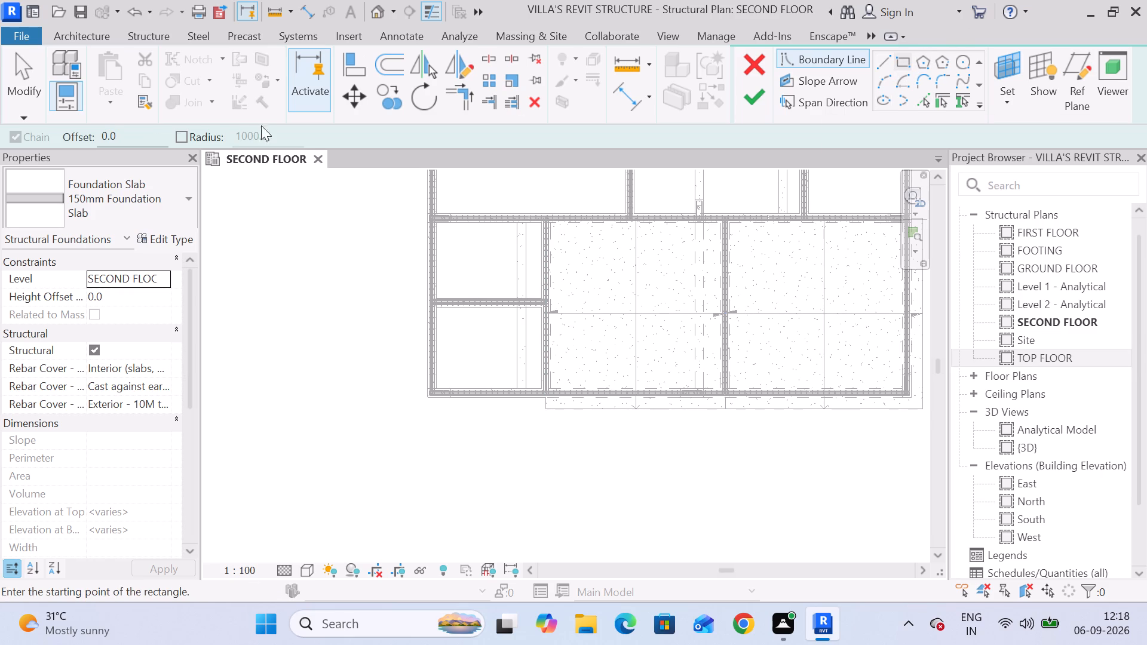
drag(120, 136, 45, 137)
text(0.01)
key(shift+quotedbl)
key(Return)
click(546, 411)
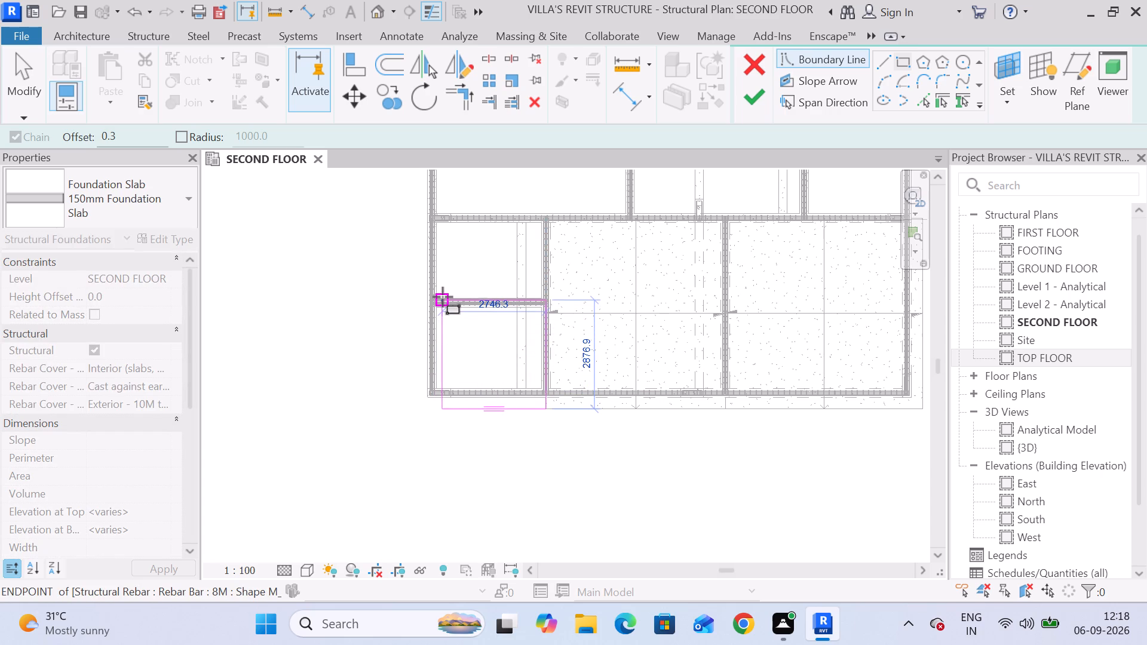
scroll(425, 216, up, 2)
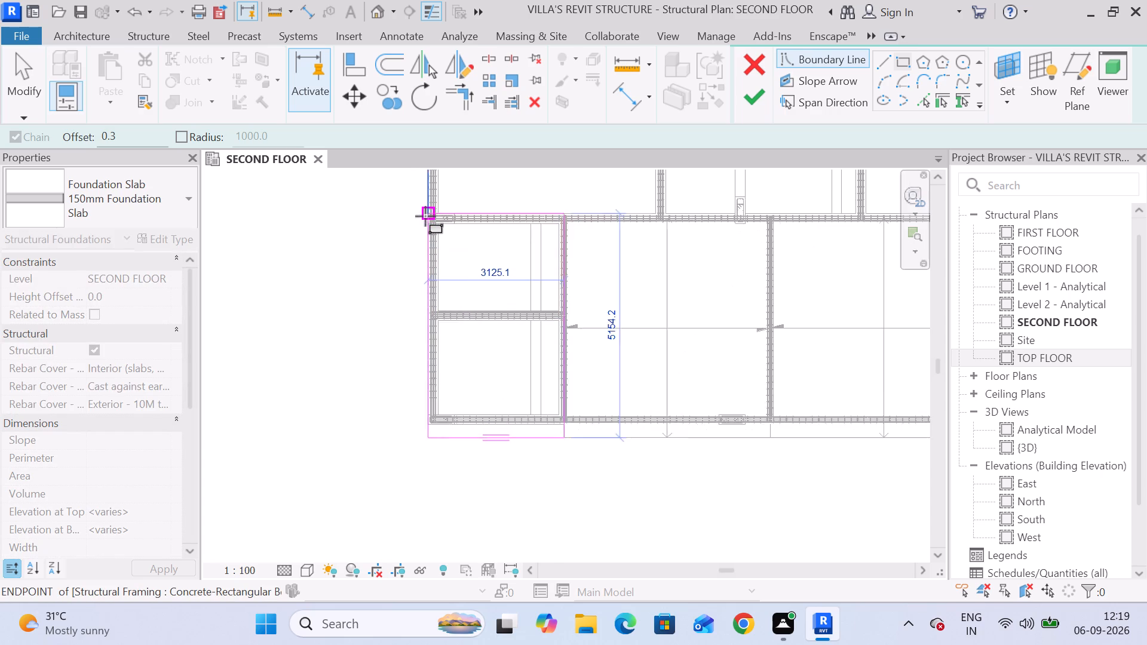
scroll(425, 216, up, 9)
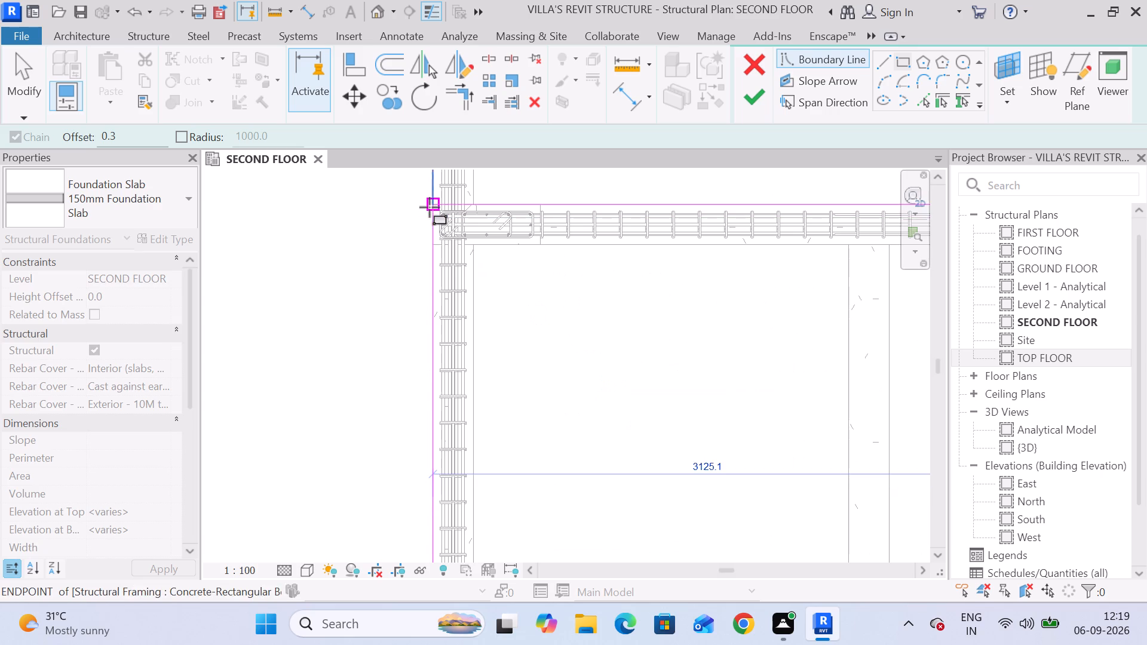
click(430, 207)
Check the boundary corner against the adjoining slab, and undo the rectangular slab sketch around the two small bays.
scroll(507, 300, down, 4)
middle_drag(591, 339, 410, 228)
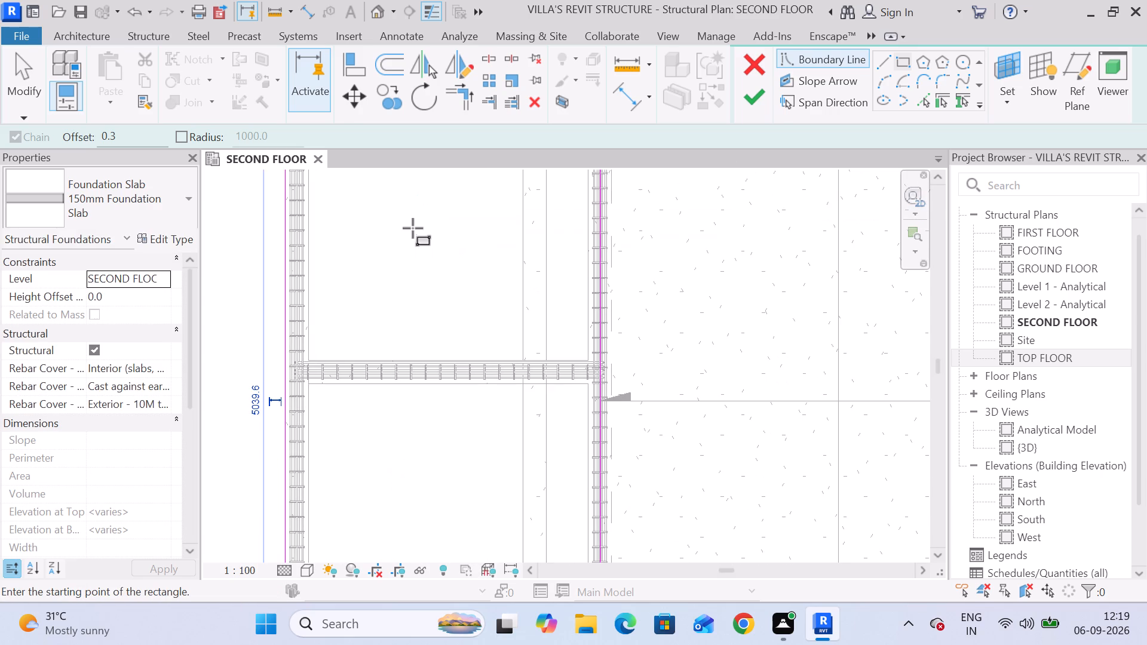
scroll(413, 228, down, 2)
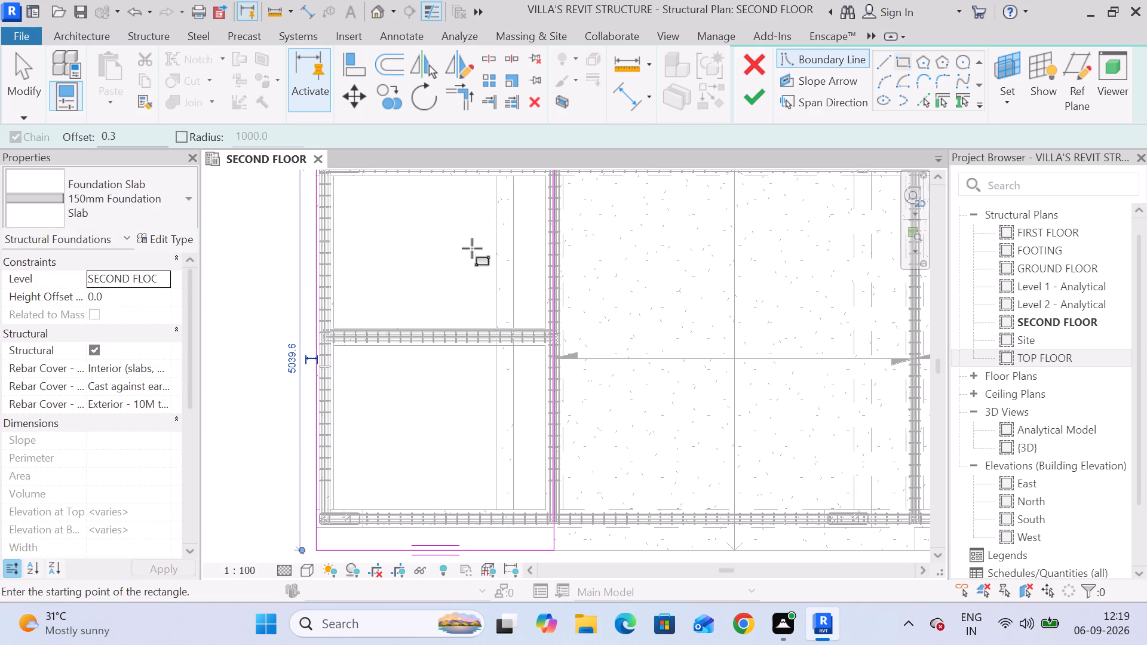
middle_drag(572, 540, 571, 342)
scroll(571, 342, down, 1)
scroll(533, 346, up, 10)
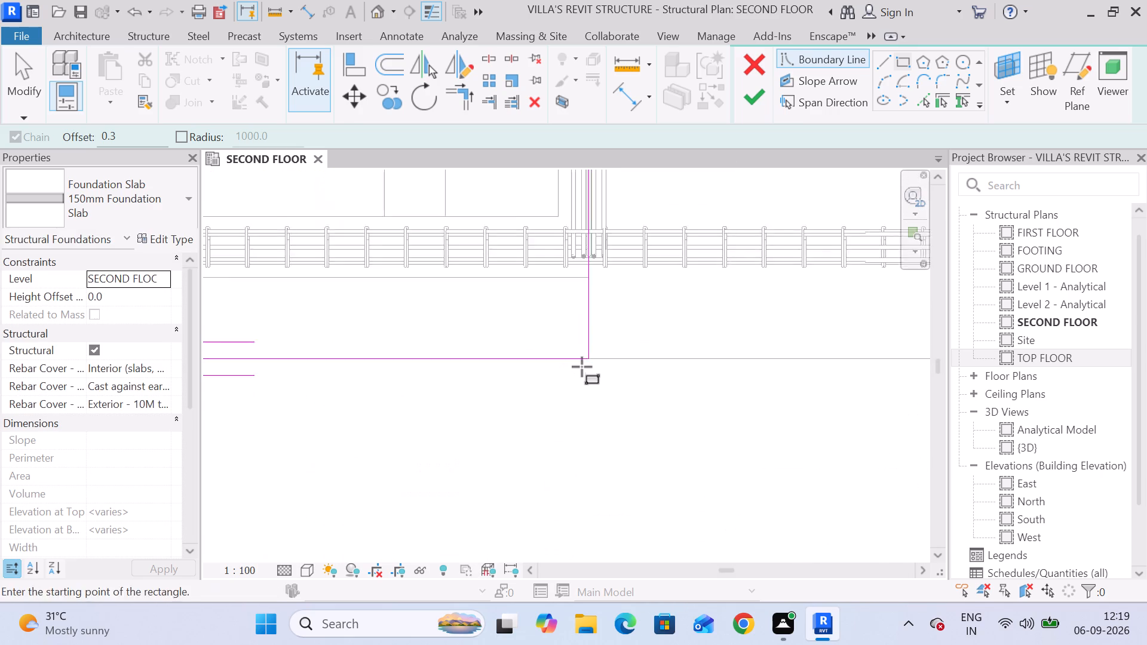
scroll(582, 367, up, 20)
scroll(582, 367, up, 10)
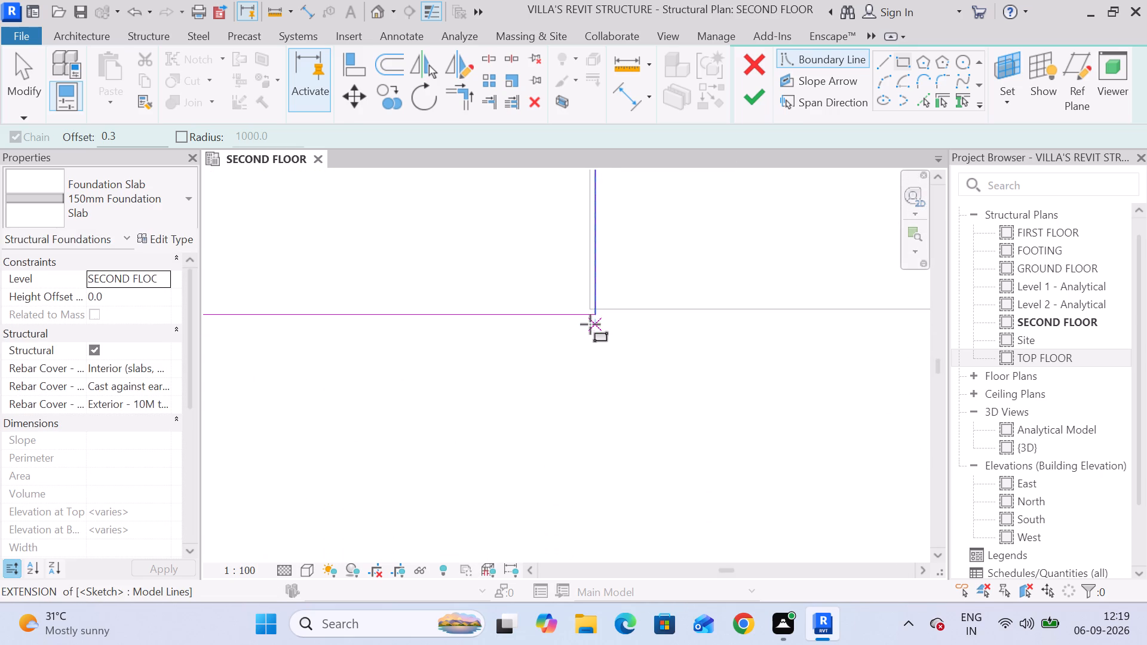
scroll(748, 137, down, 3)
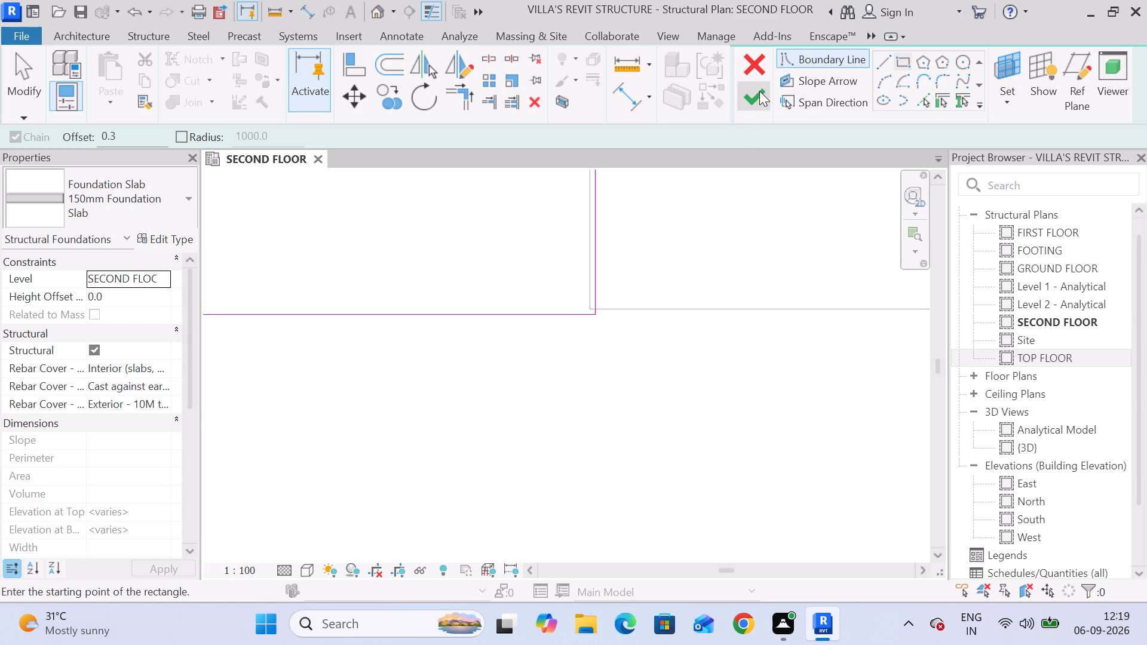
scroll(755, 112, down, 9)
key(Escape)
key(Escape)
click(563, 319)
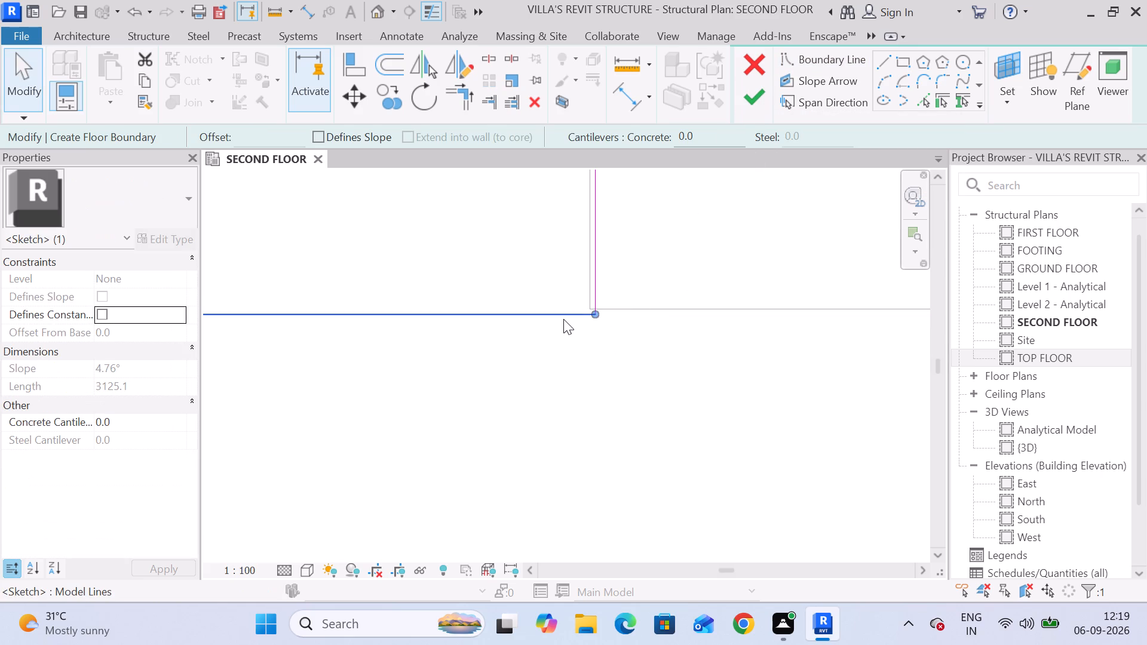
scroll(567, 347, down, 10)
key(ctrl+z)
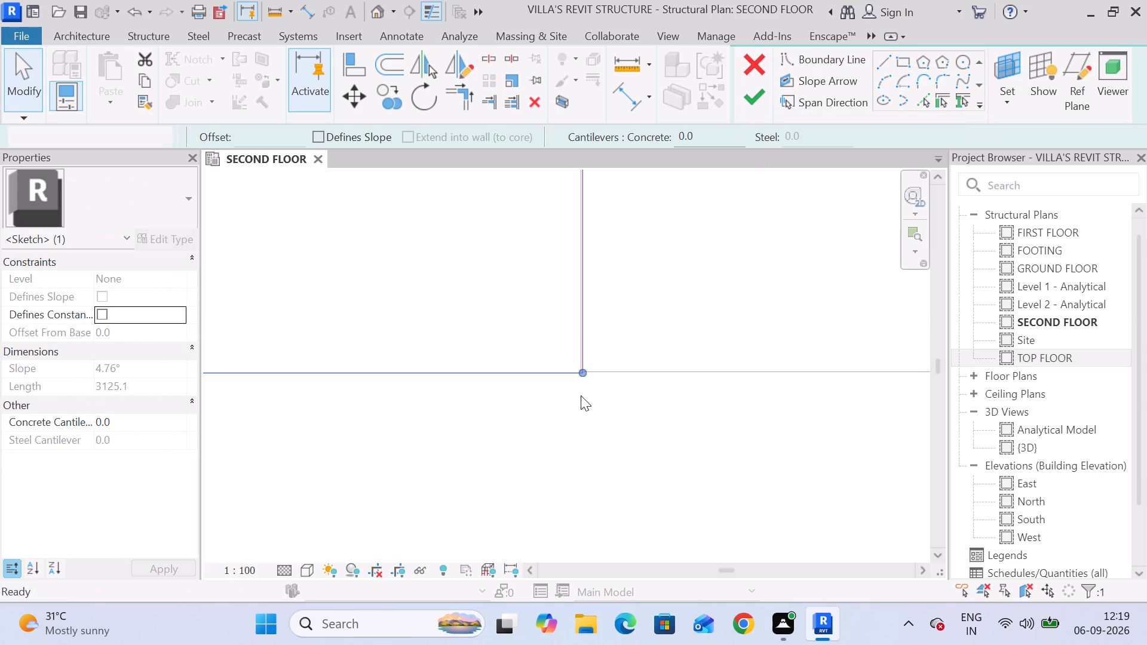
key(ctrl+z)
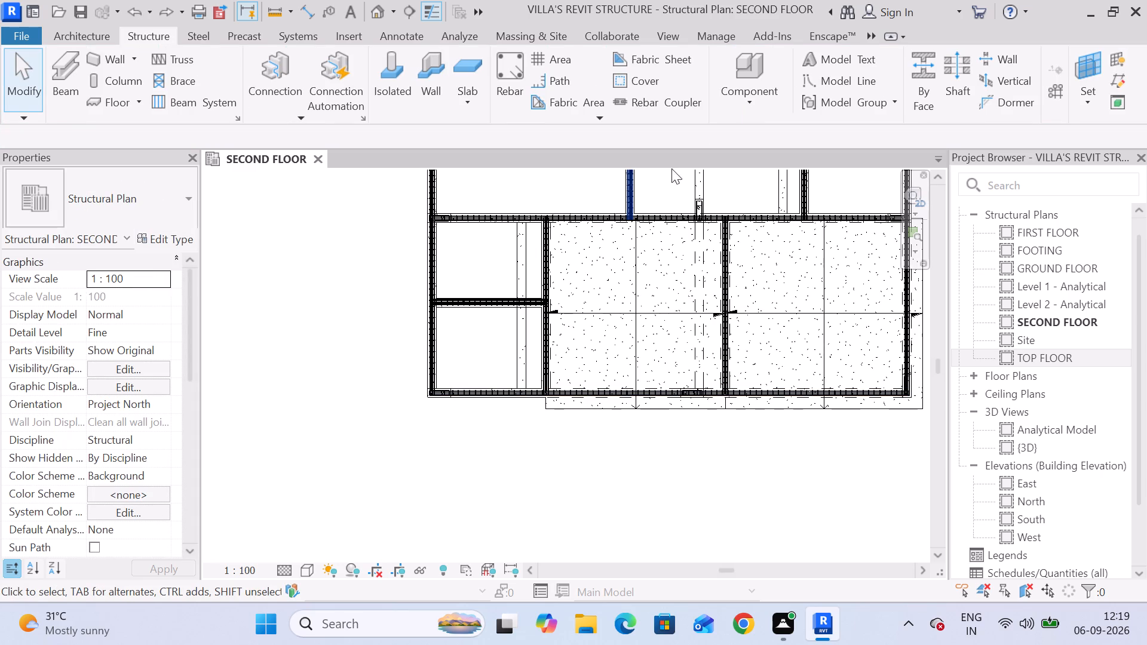
Create a 150mm foundation slab over the two small stacked corner bays, using a rectangular boundary of about 3124 × 5039 mm with a 0.01" offset.
click(470, 70)
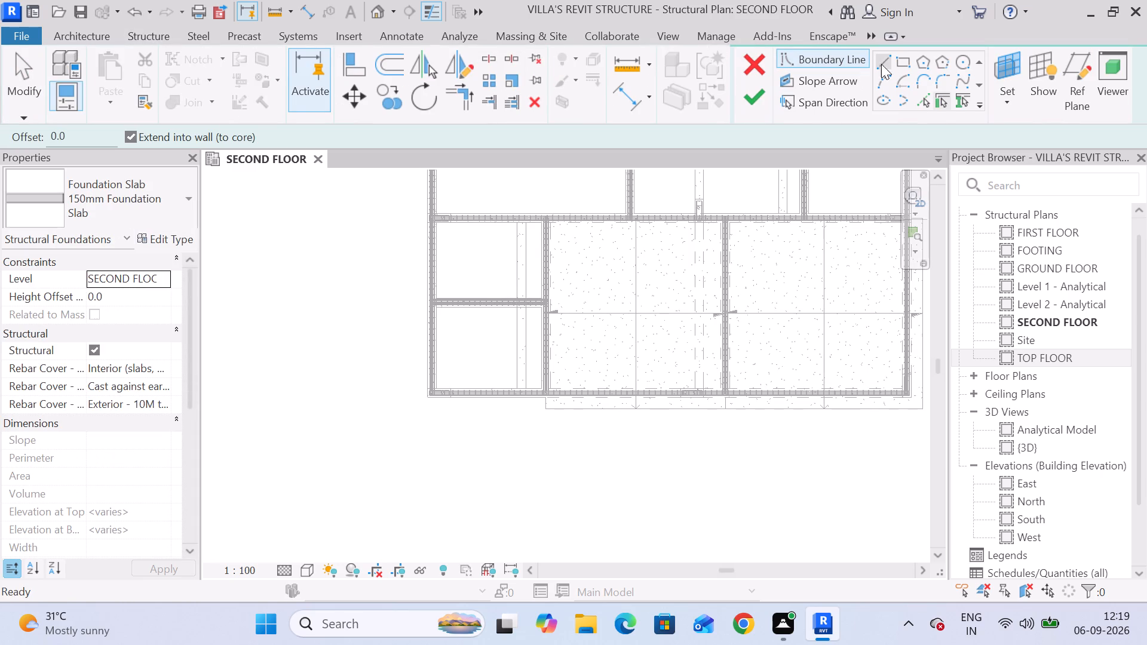
click(904, 63)
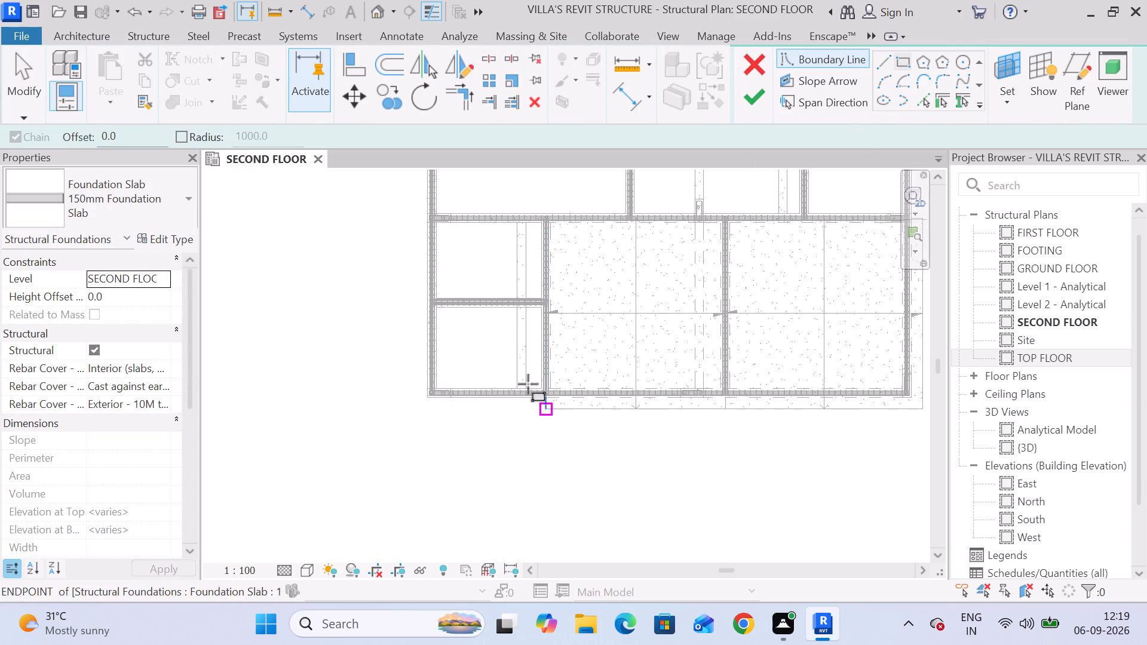
drag(140, 134, 38, 151)
text(0.01/)
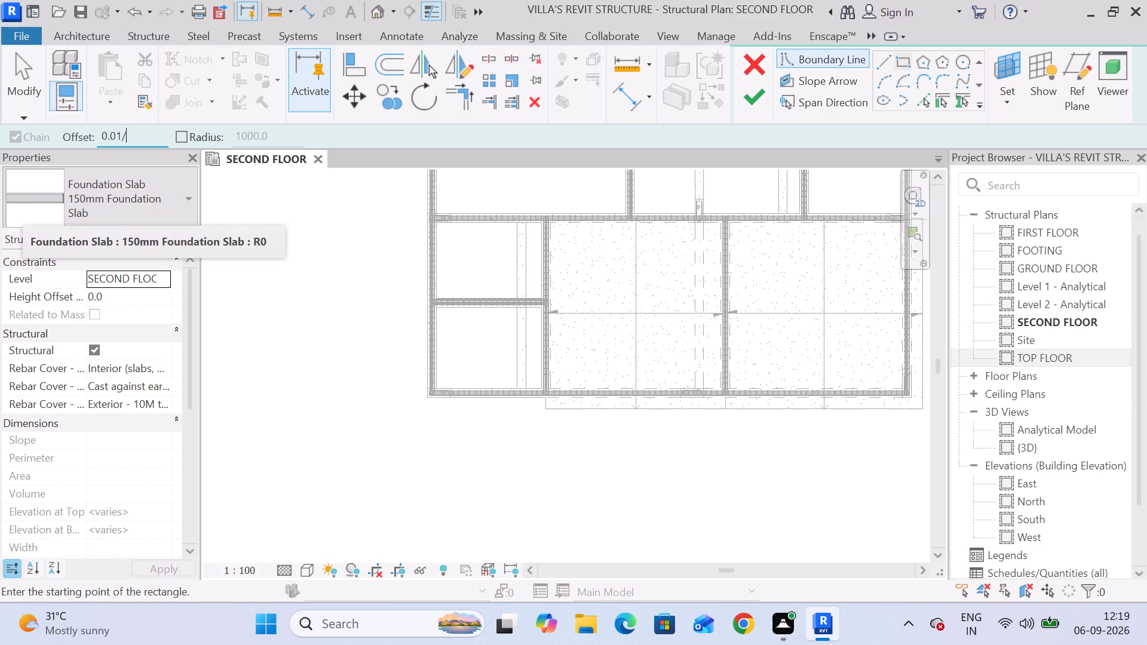
key(BackSpace)
key(shift+quotedbl)
key(Return)
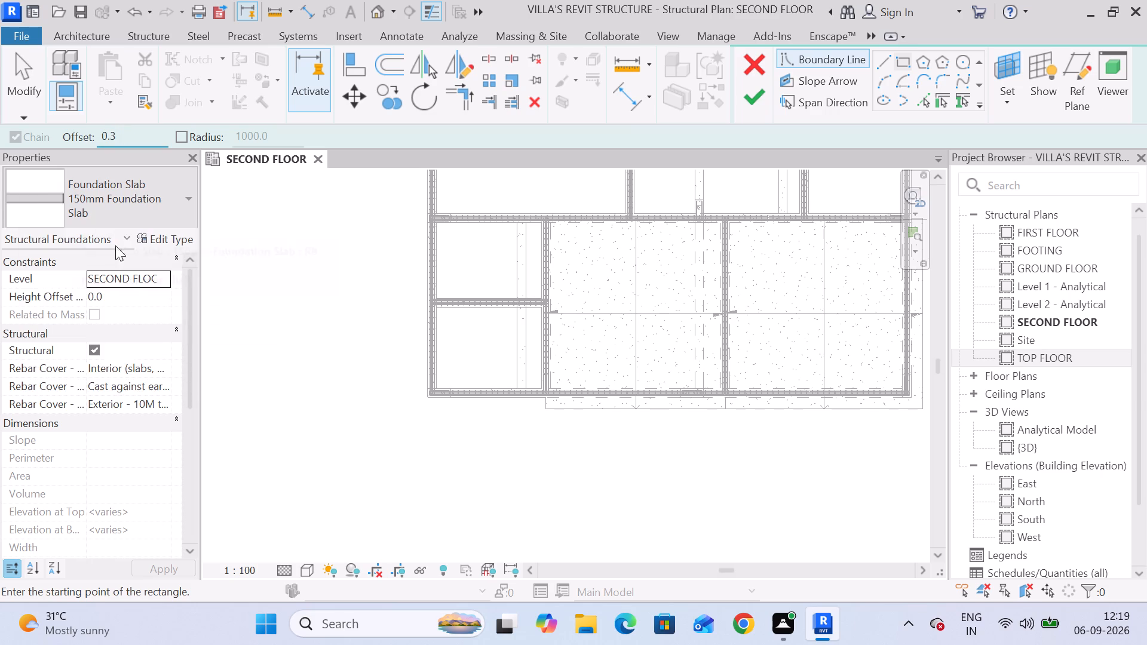
click(545, 408)
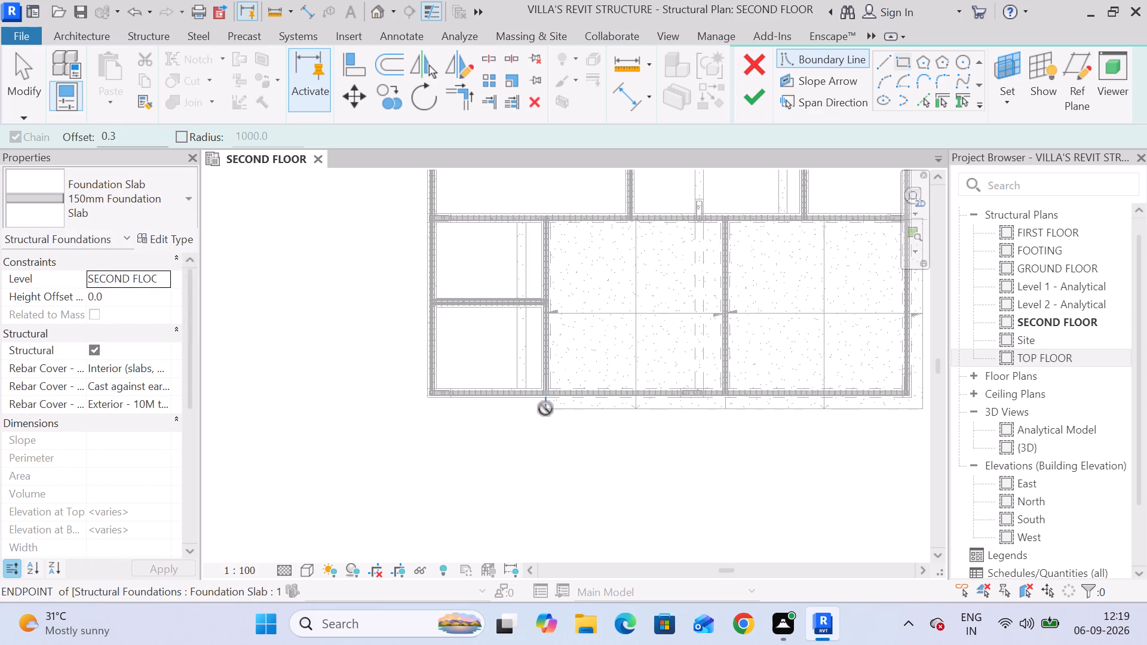
key(space)
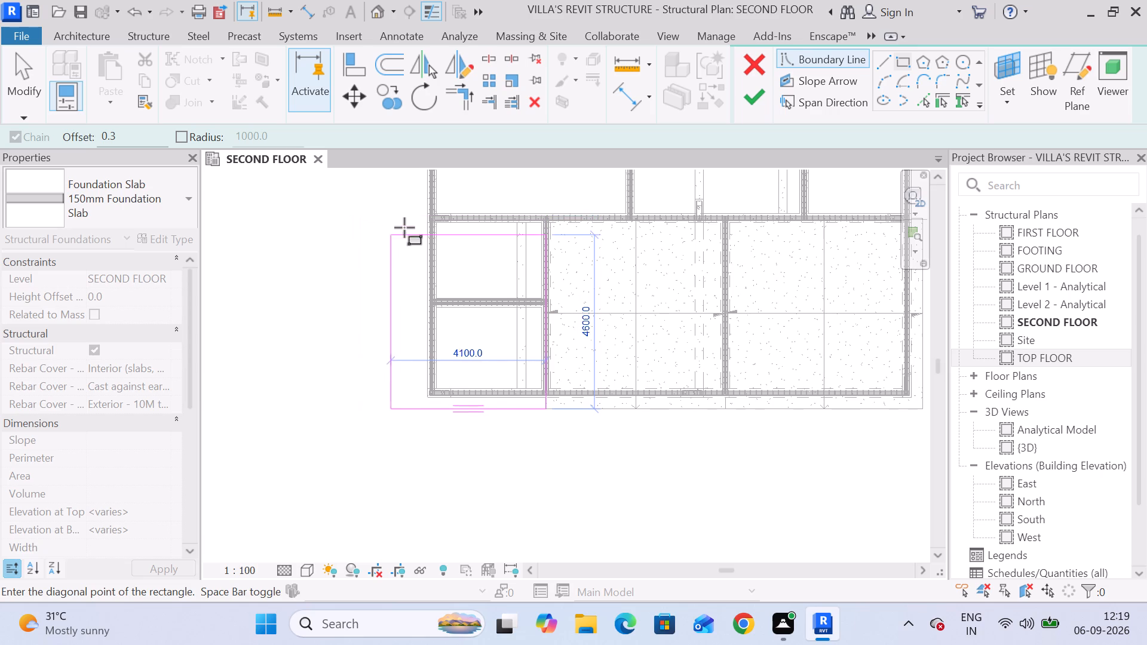
scroll(418, 214, up, 10)
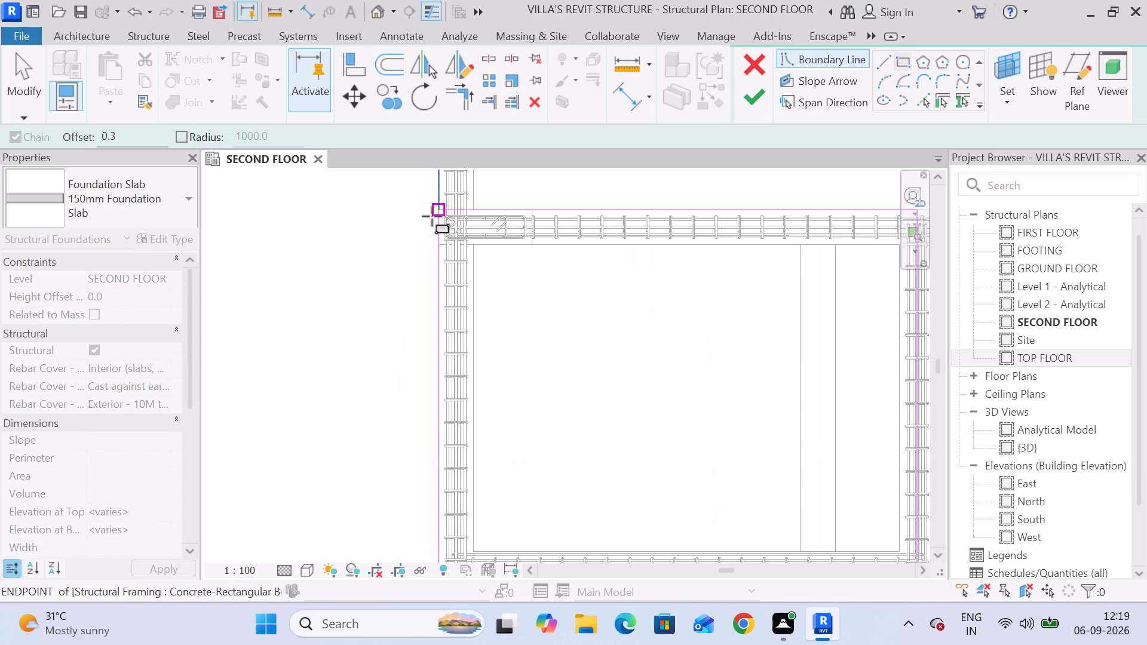
scroll(432, 216, up, 4)
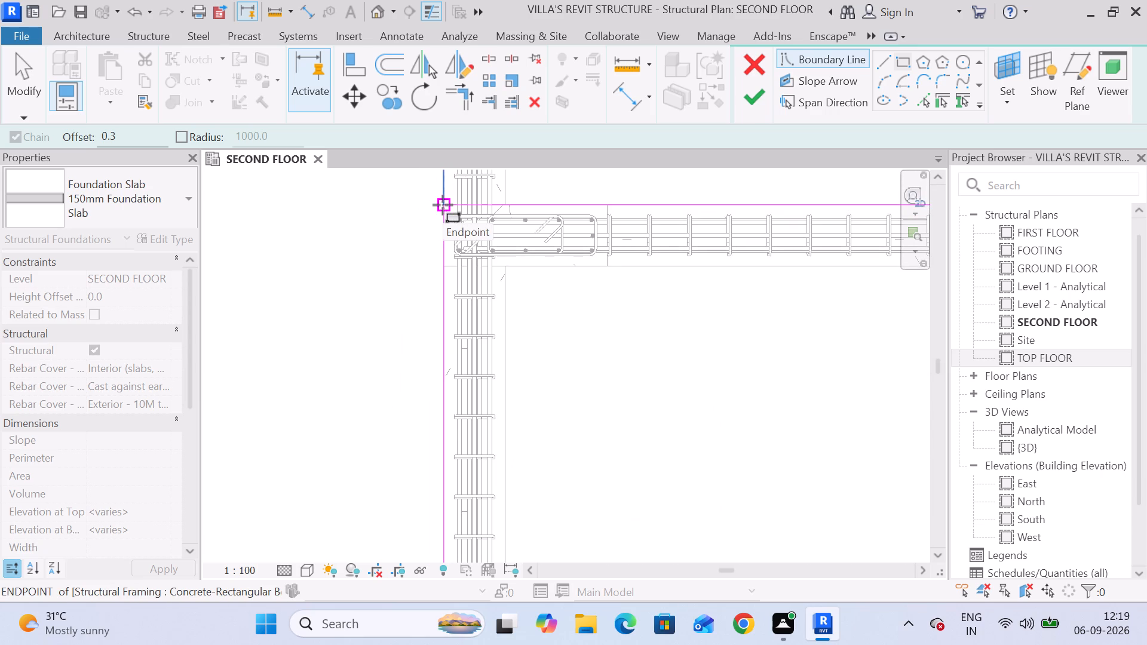
scroll(447, 236, up, 5)
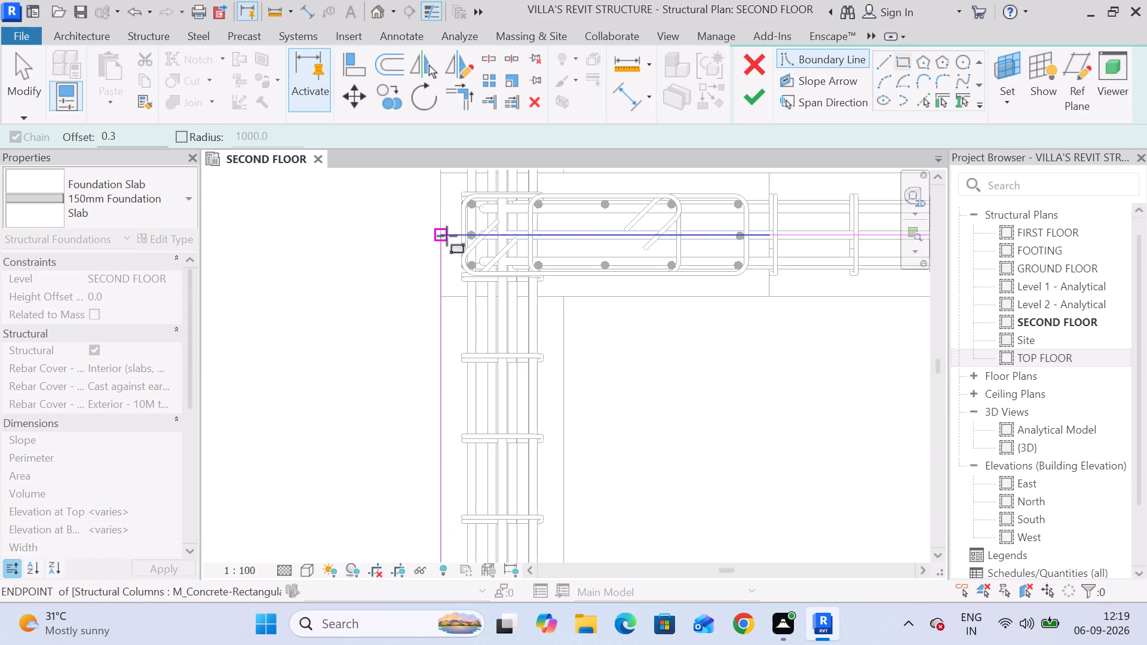
click(438, 238)
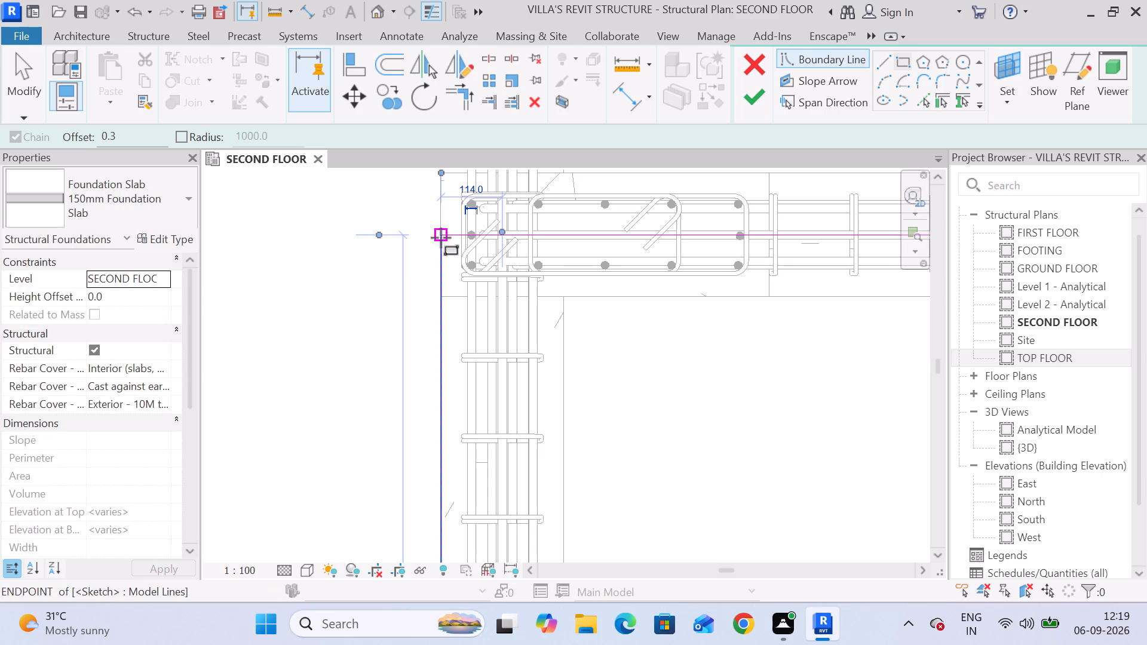
scroll(441, 238, down, 5)
scroll(433, 237, down, 16)
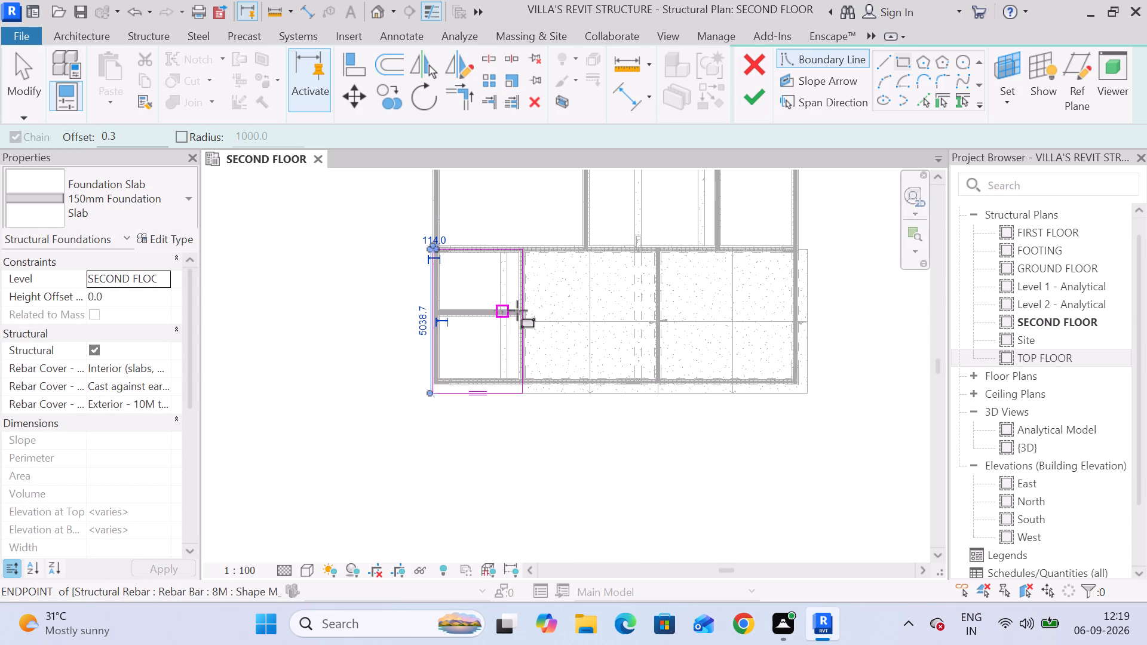
key(Escape)
click(750, 91)
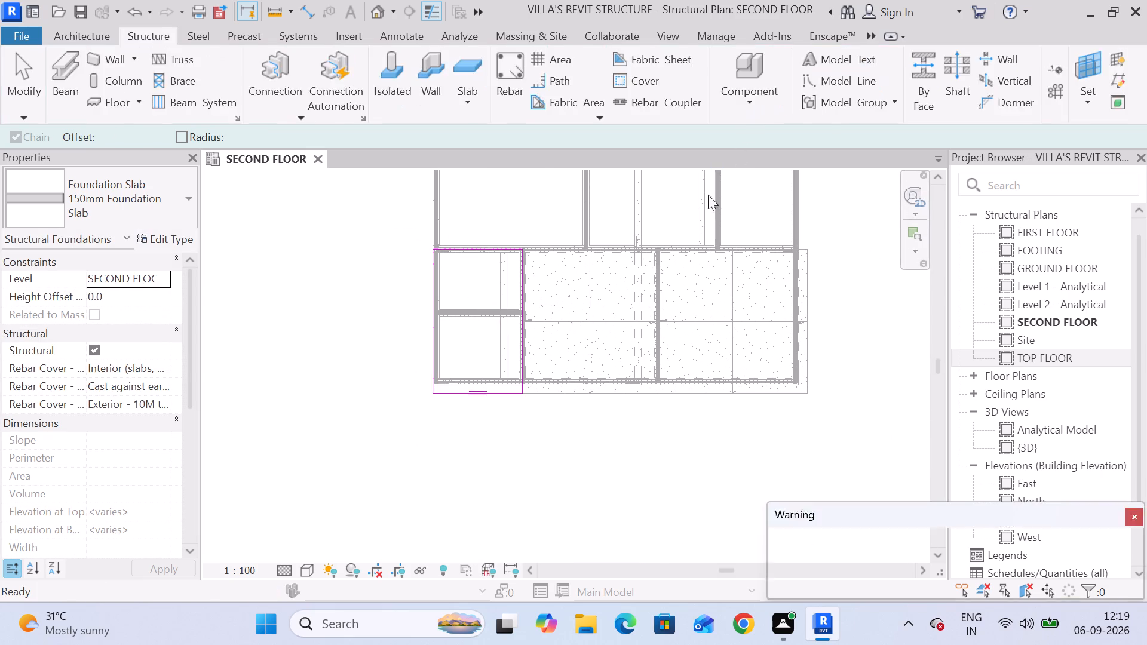
Open the corner bays' slab boundary for editing and select its outer vertical line, opposite the adjoining slab.
scroll(480, 326, up, 3)
middle_drag(520, 354, 520, 292)
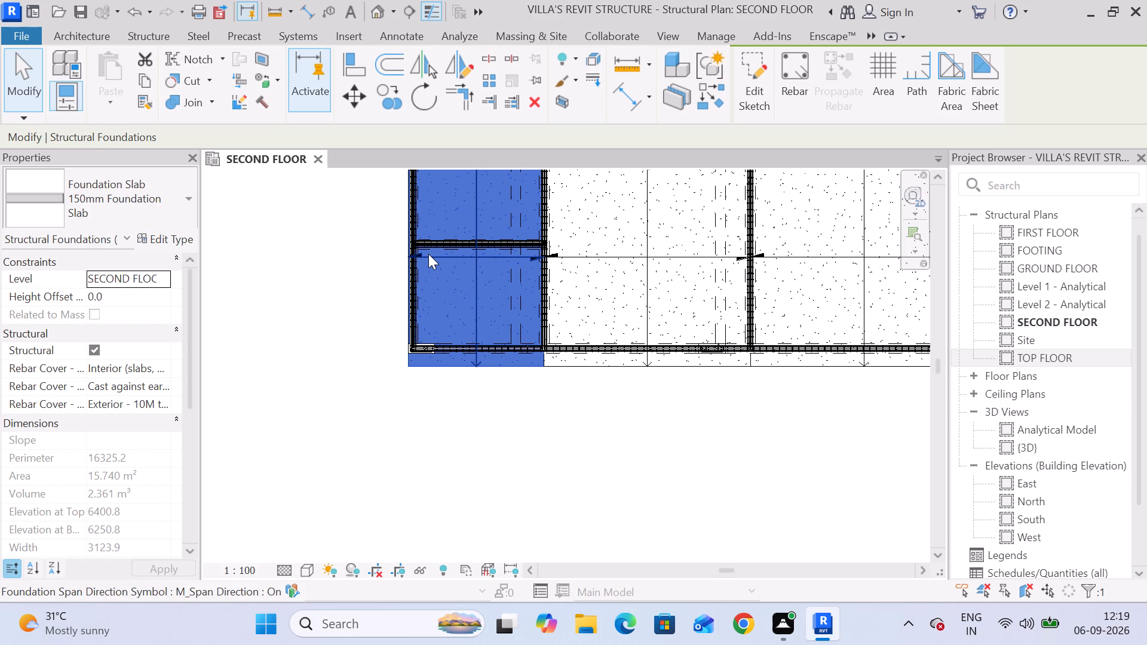
click(440, 370)
key(Escape)
click(448, 360)
click(448, 363)
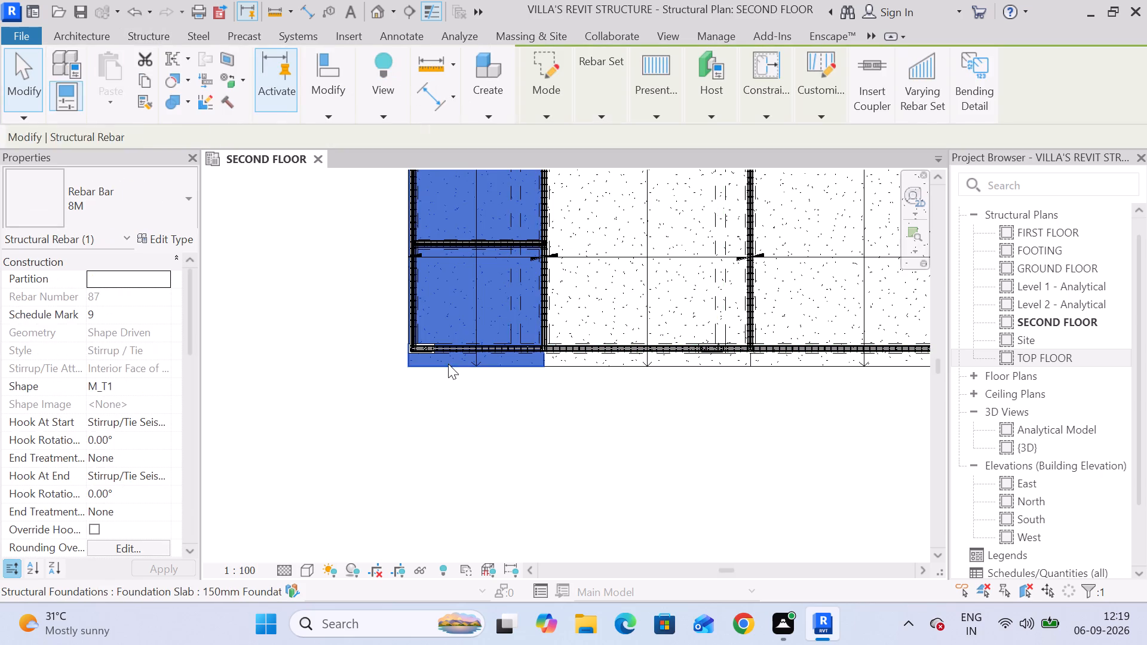
key(Escape)
click(513, 373)
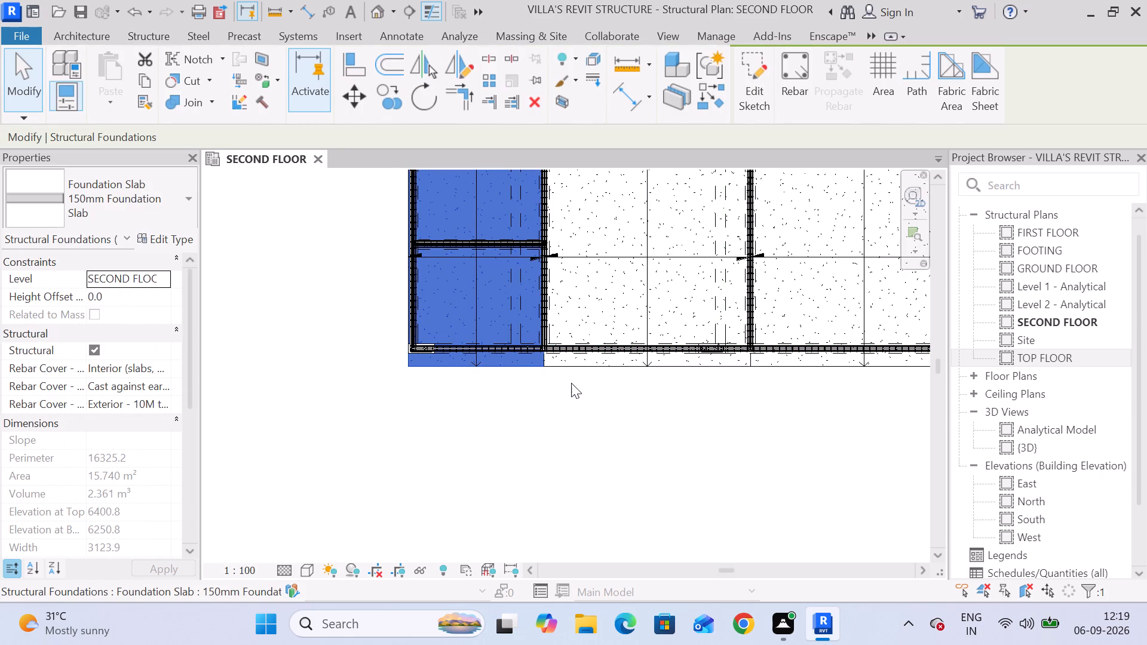
middle_drag(571, 382, 551, 357)
scroll(532, 341, up, 2)
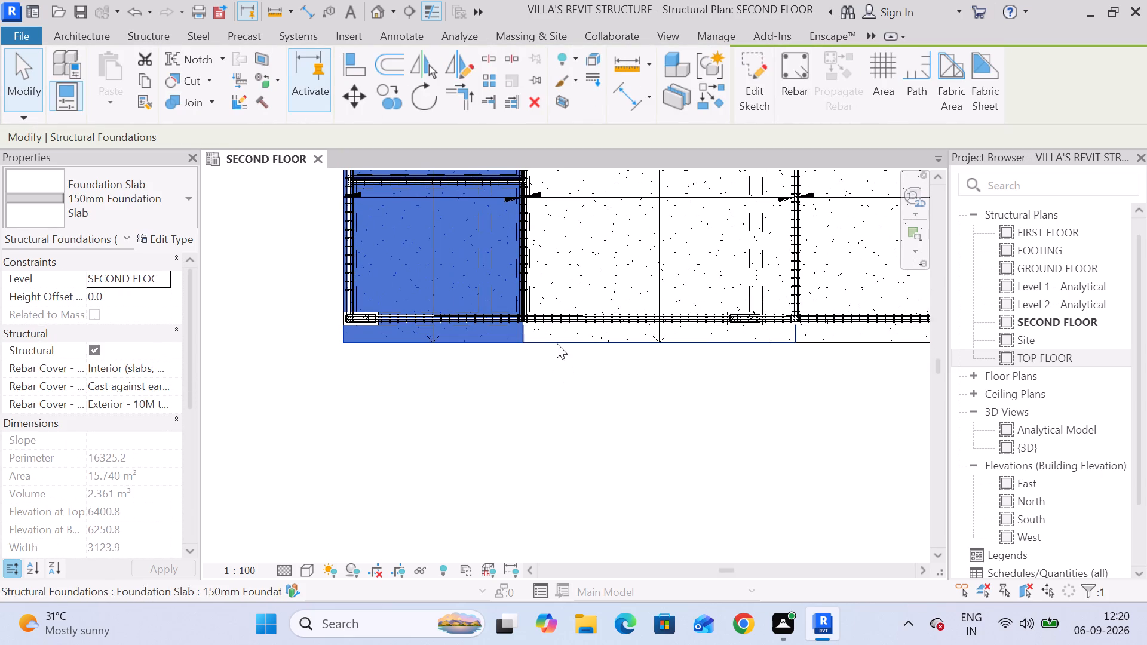
key(Escape)
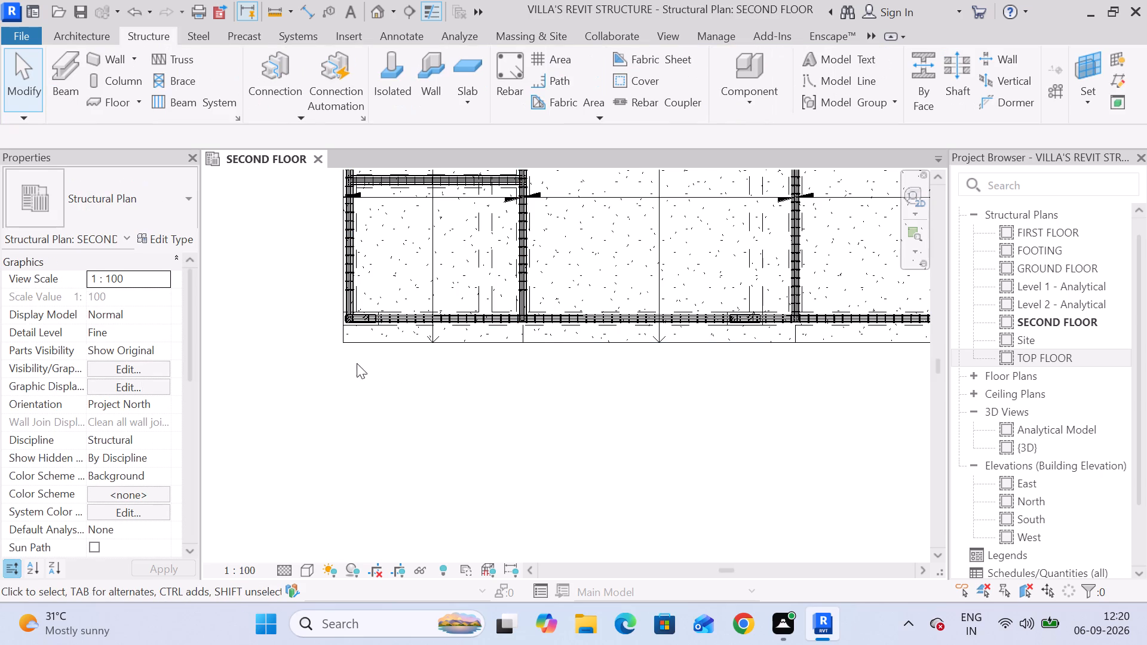
click(348, 339)
click(751, 87)
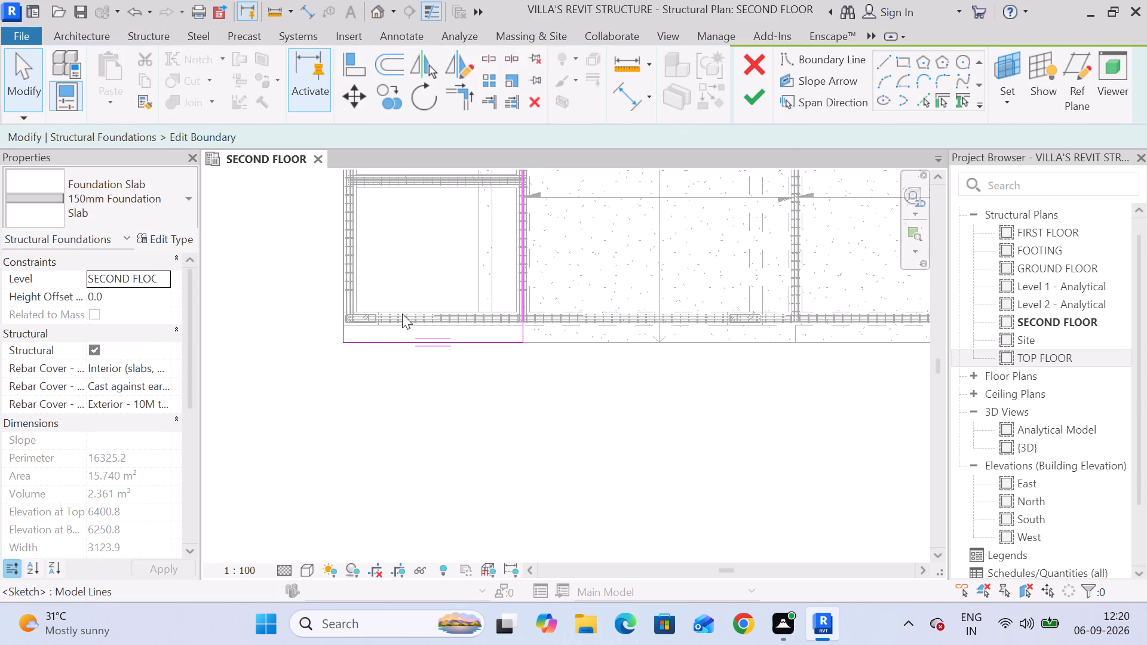
click(341, 330)
middle_drag(368, 327, 418, 481)
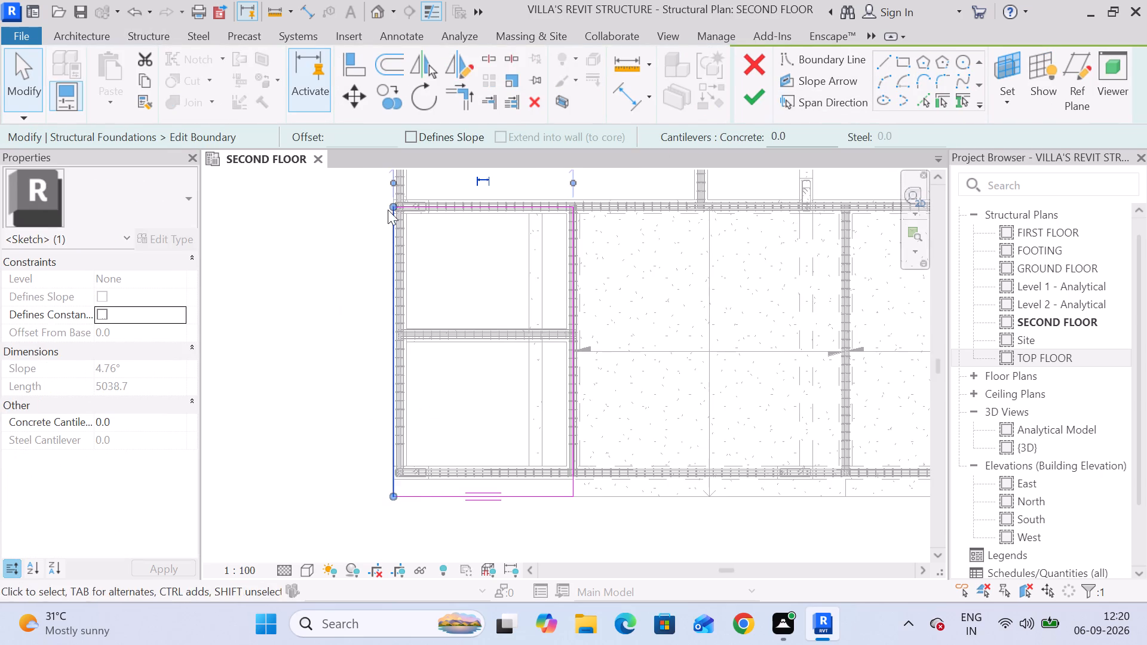
middle_drag(391, 257, 406, 397)
scroll(411, 391, up, 1)
scroll(503, 298, up, 3)
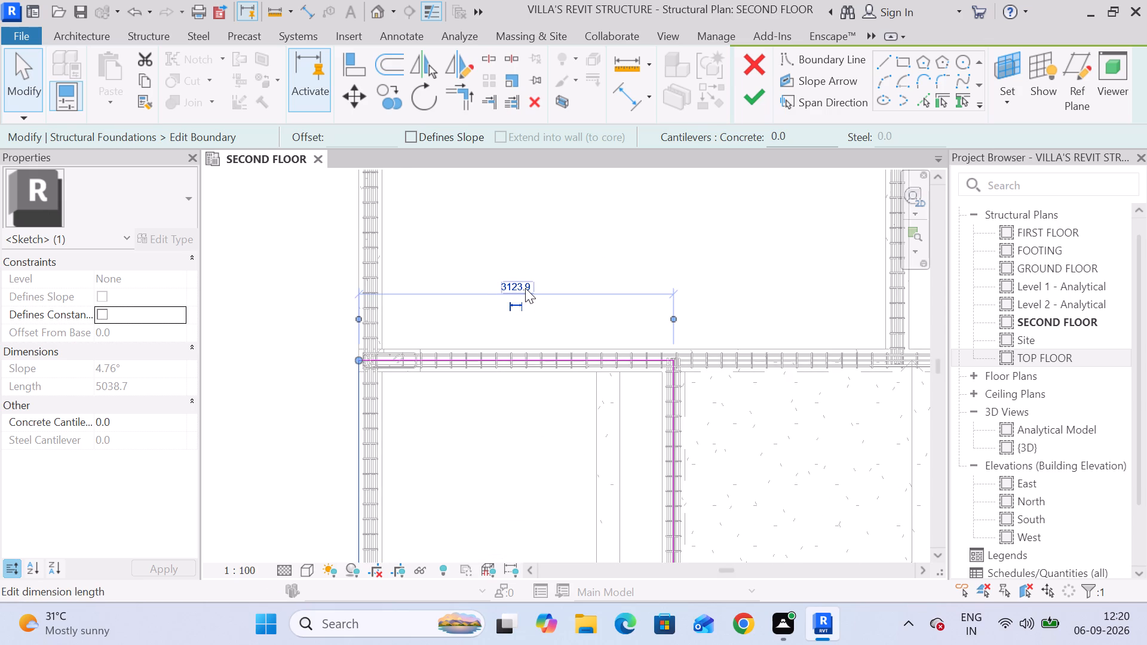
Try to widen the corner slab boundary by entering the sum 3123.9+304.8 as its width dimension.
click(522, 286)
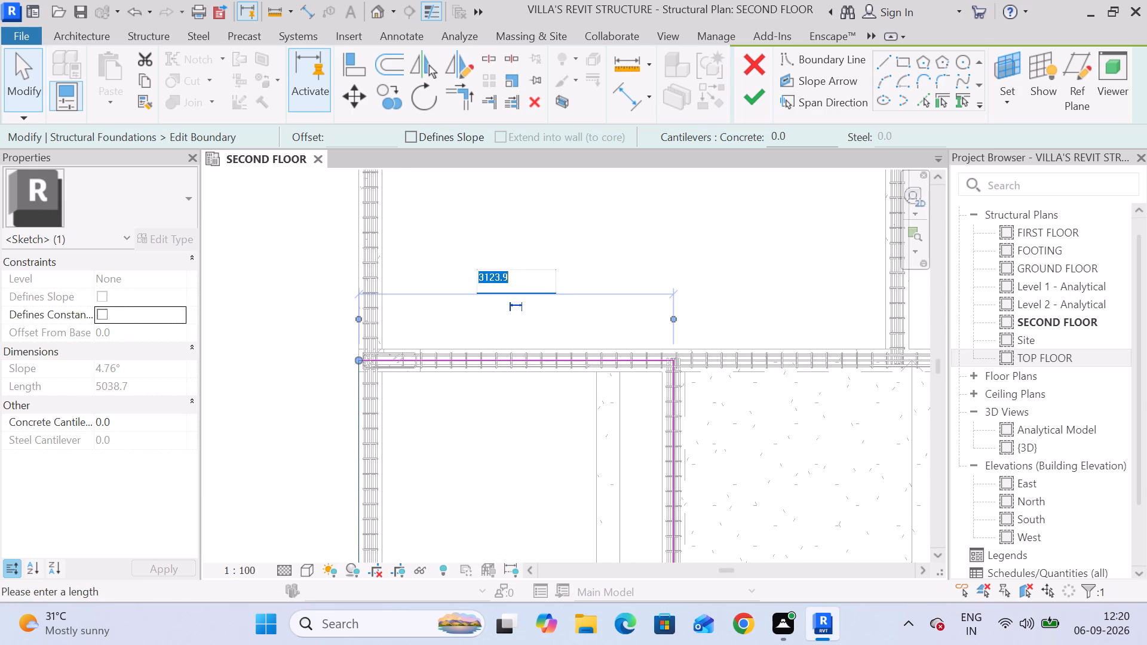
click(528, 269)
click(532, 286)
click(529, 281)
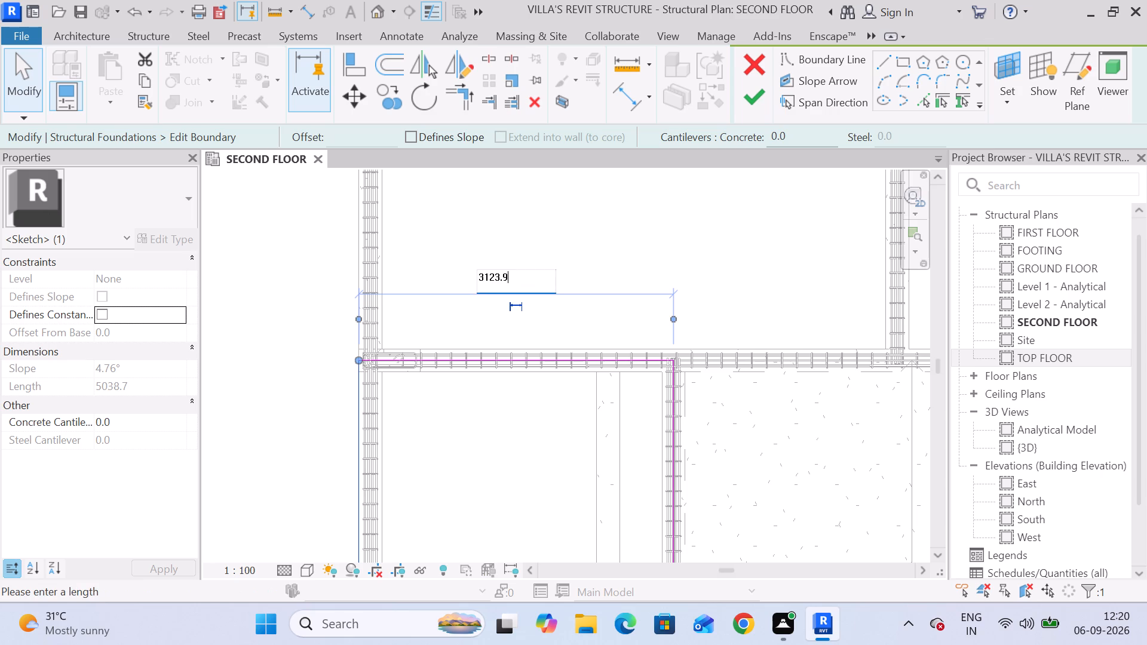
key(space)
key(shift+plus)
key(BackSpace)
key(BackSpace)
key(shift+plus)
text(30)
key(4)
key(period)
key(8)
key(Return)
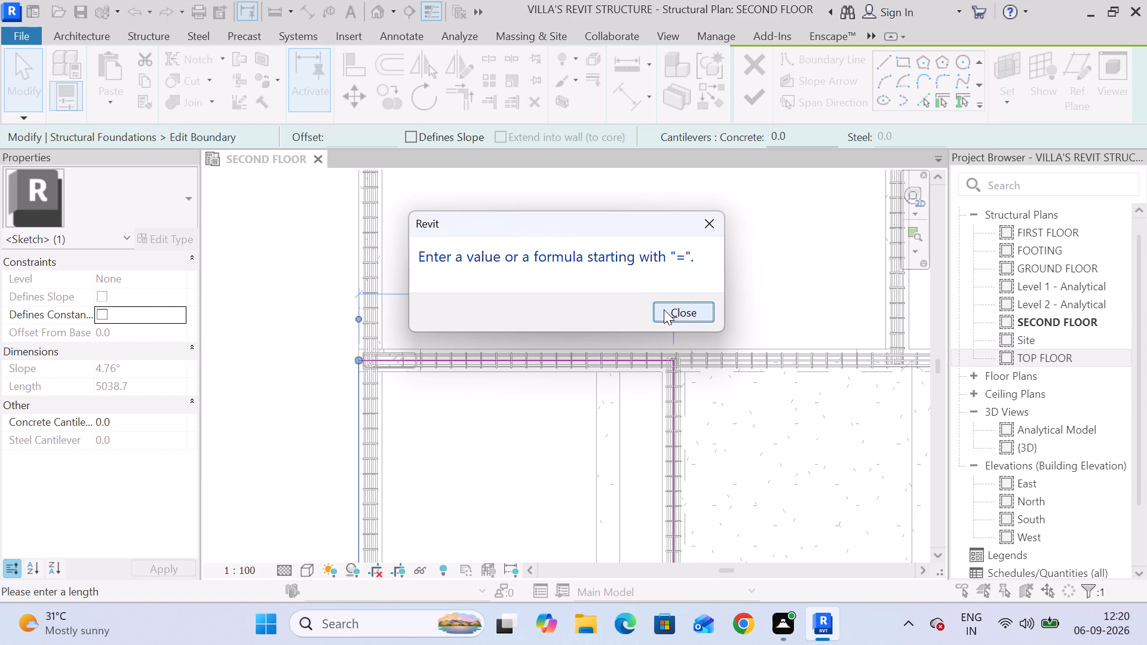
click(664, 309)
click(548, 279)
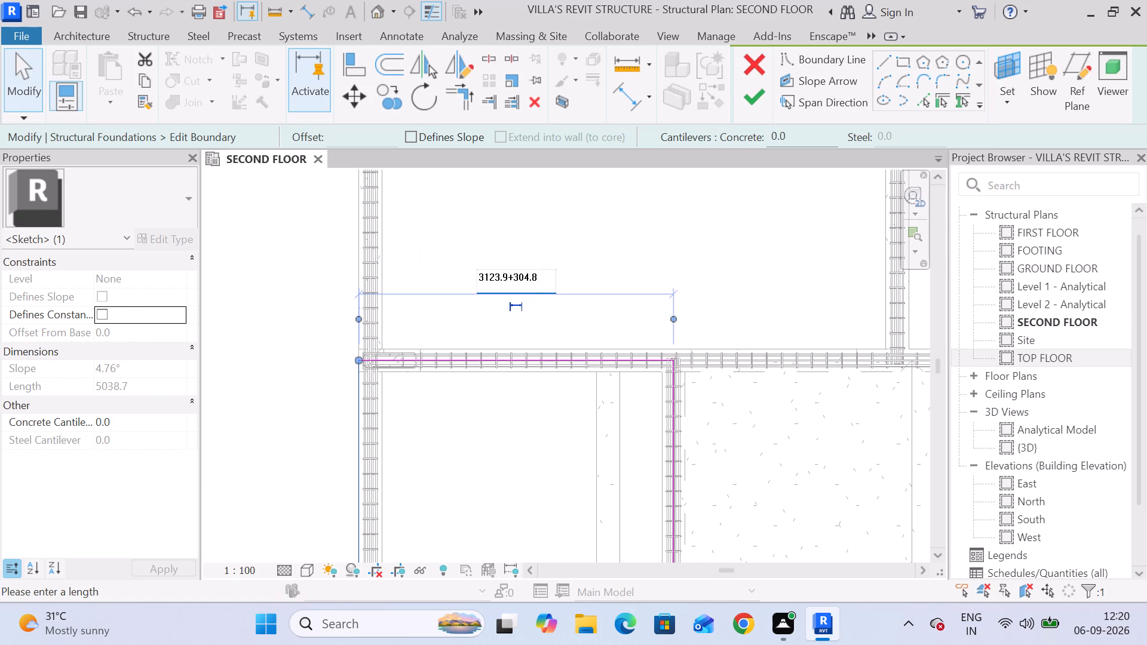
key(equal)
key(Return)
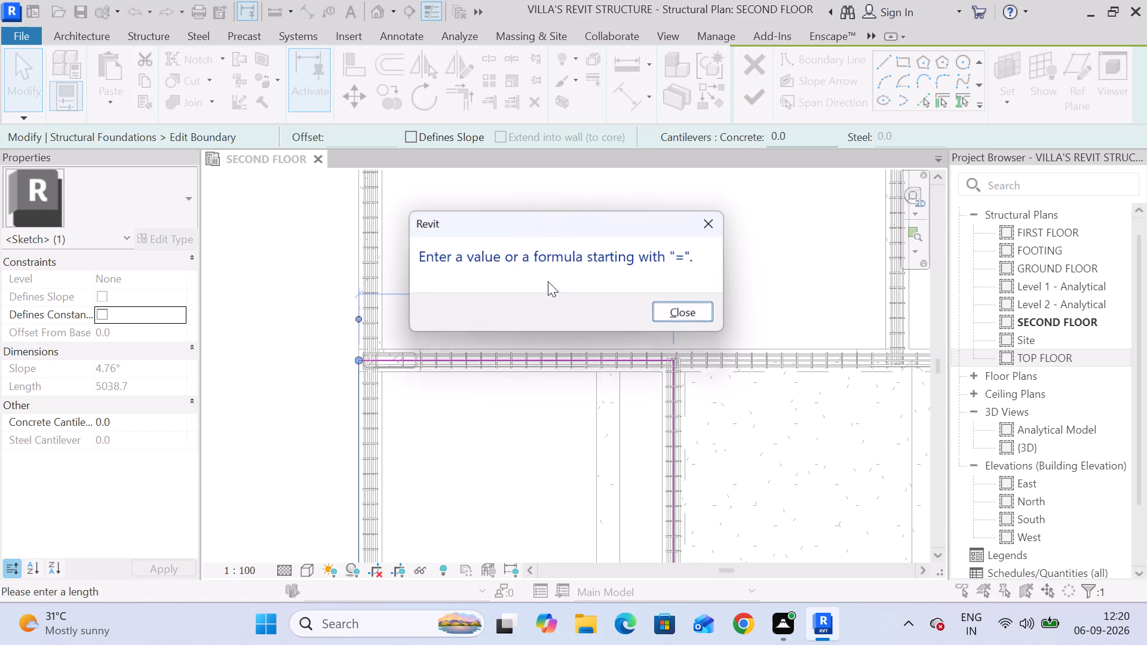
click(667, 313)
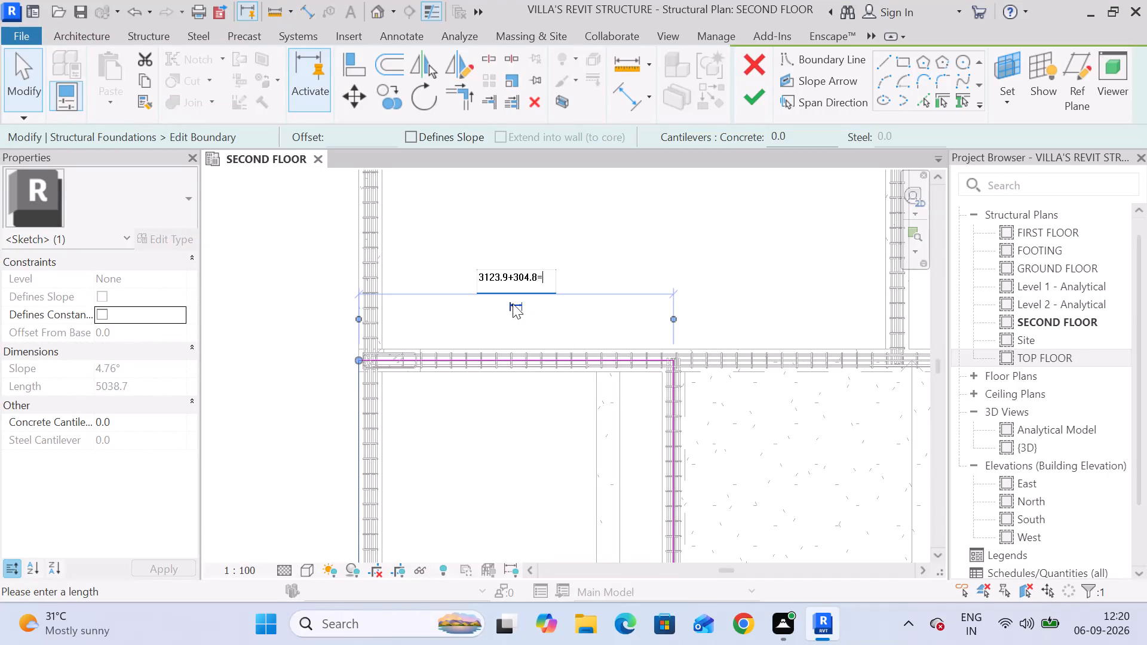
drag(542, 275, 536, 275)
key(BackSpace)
Set the corner slab boundary's width to 3428.7 mm and finish the boundary edit, dismissing the reminder without saving the project.
key(BackSpace)
key(BackSpace)
key(BackSpace)
key(BackSpace)
key(BackSpace)
key(BackSpace)
key(BackSpace)
key(BackSpace)
key(BackSpace)
key(BackSpace)
key(BackSpace)
key(BackSpace)
key(BackSpace)
key(BackSpace)
key(BackSpace)
key(BackSpace)
key(BackSpace)
key(BackSpace)
key(BackSpace)
key(BackSpace)
text(34)
text(28.7)
key(Return)
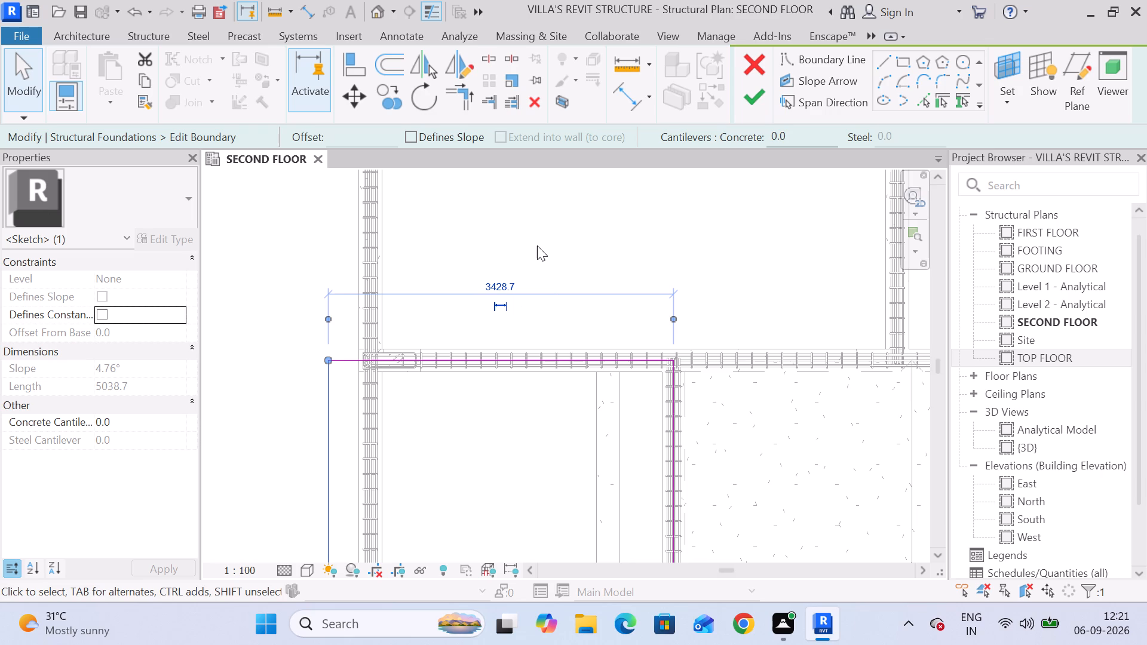
click(537, 245)
scroll(565, 260, down, 6)
scroll(424, 535, up, 2)
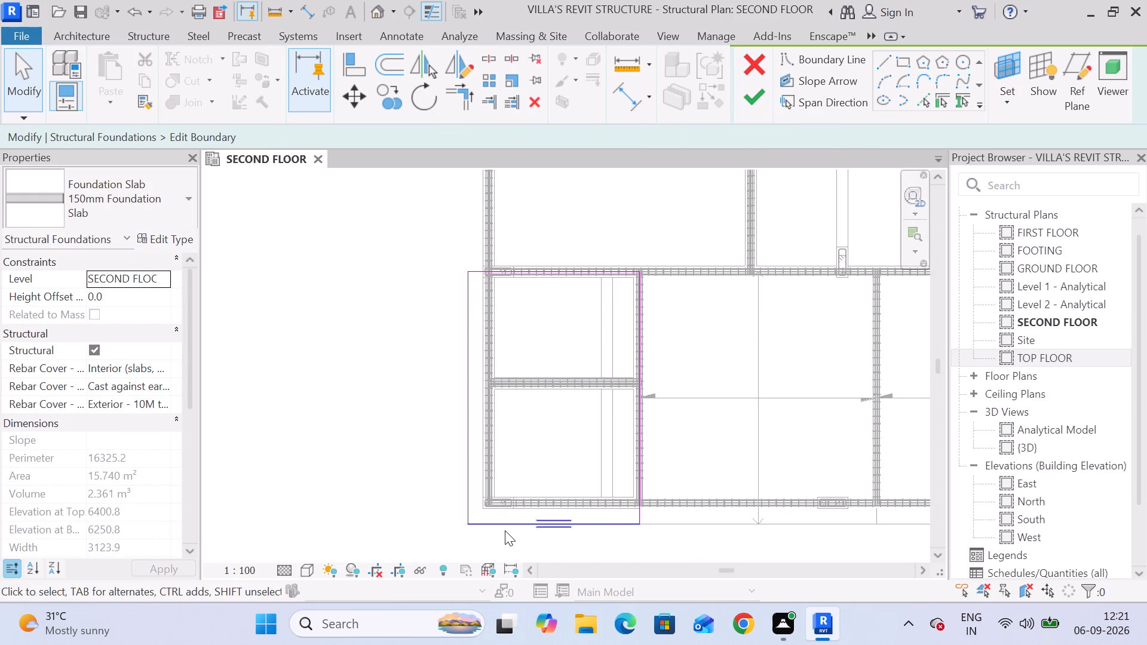
middle_drag(505, 530, 487, 489)
click(761, 97)
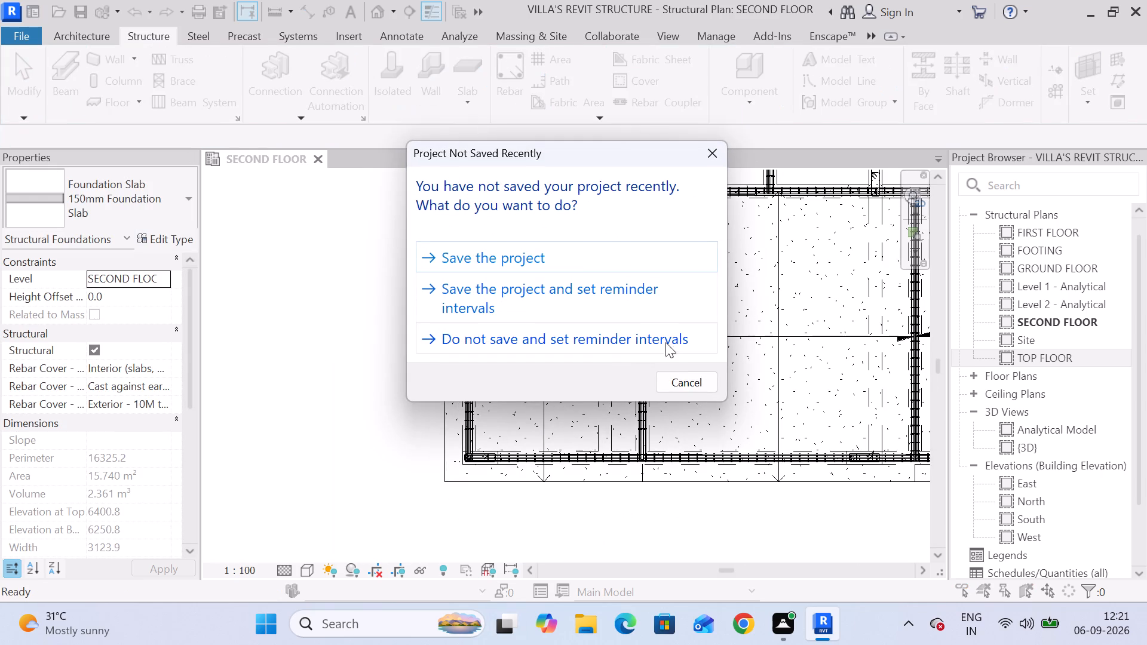
click(676, 383)
click(332, 370)
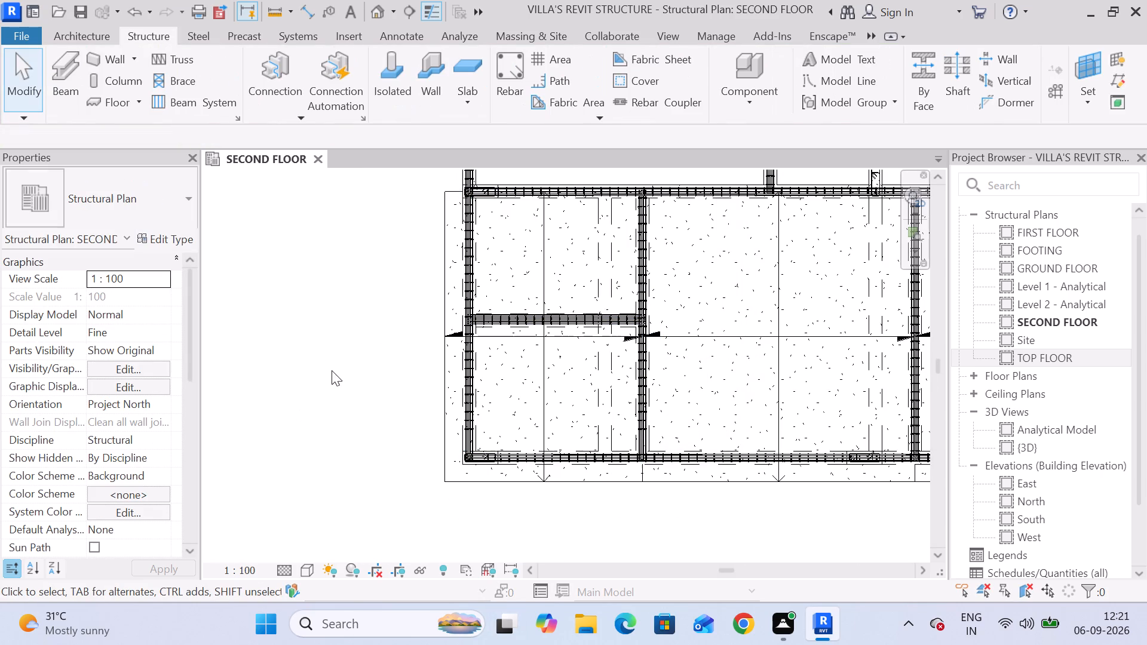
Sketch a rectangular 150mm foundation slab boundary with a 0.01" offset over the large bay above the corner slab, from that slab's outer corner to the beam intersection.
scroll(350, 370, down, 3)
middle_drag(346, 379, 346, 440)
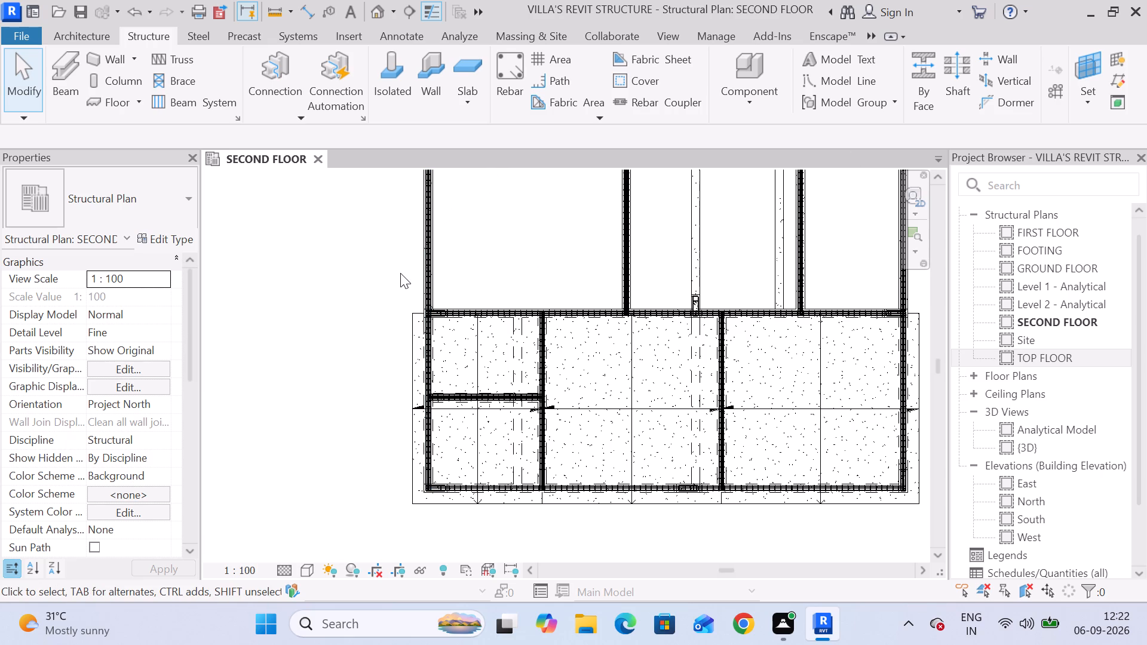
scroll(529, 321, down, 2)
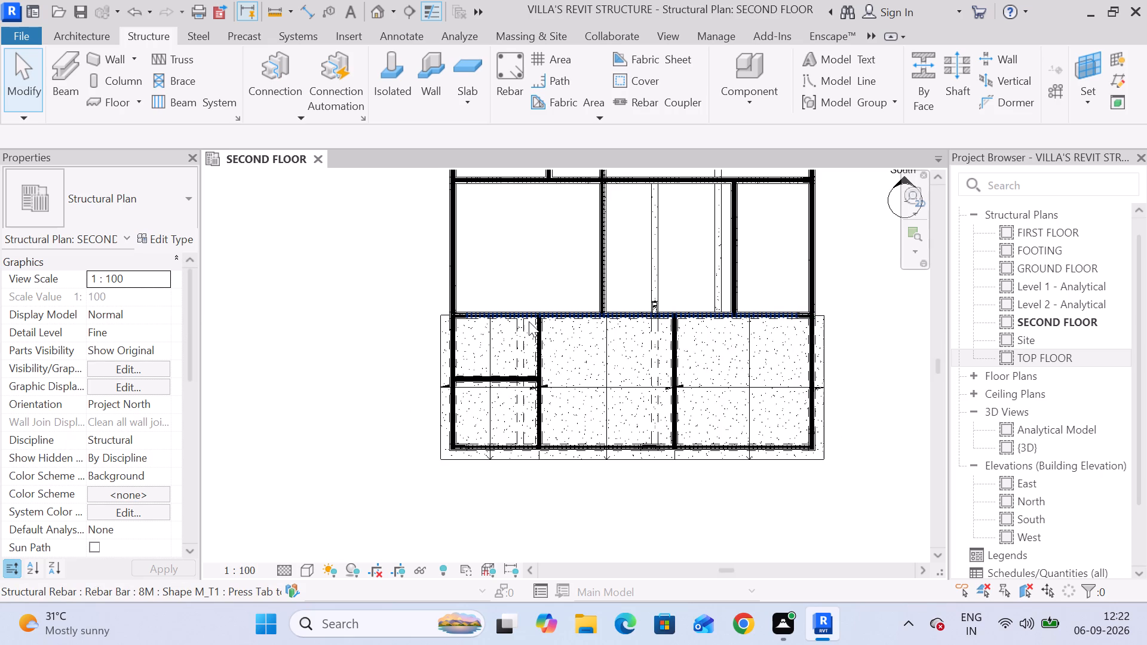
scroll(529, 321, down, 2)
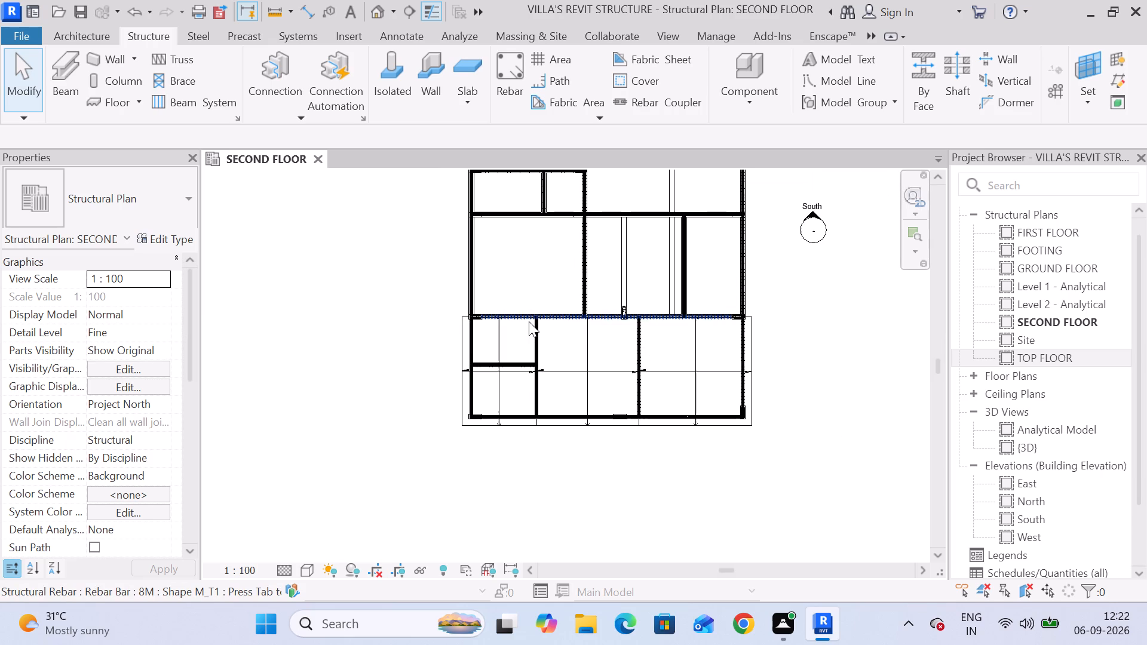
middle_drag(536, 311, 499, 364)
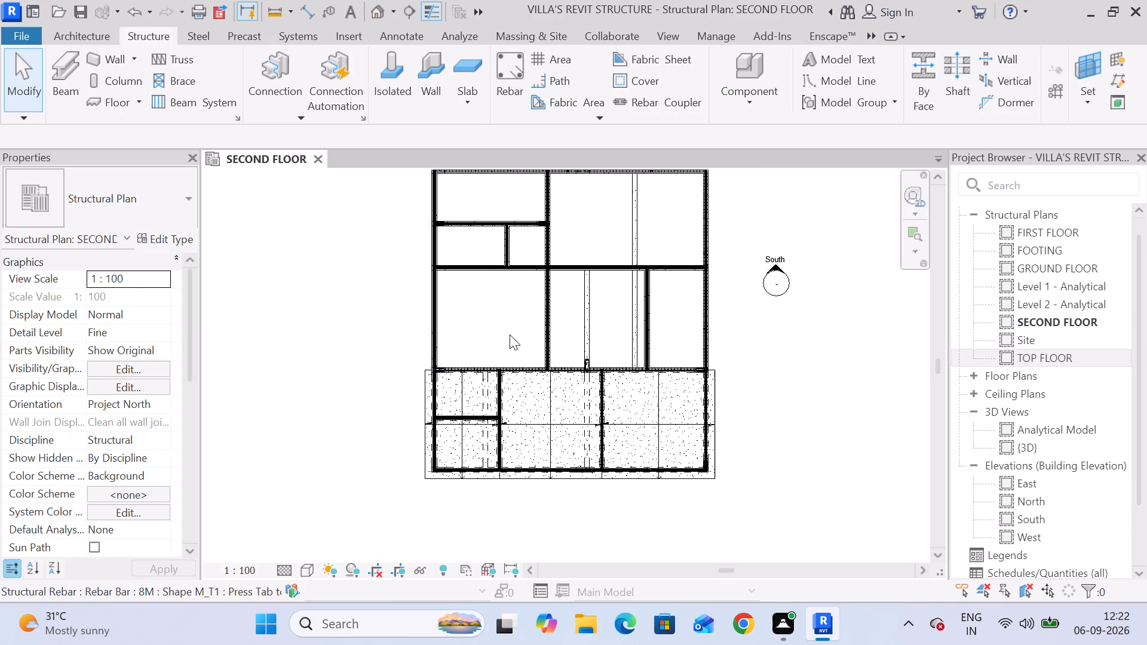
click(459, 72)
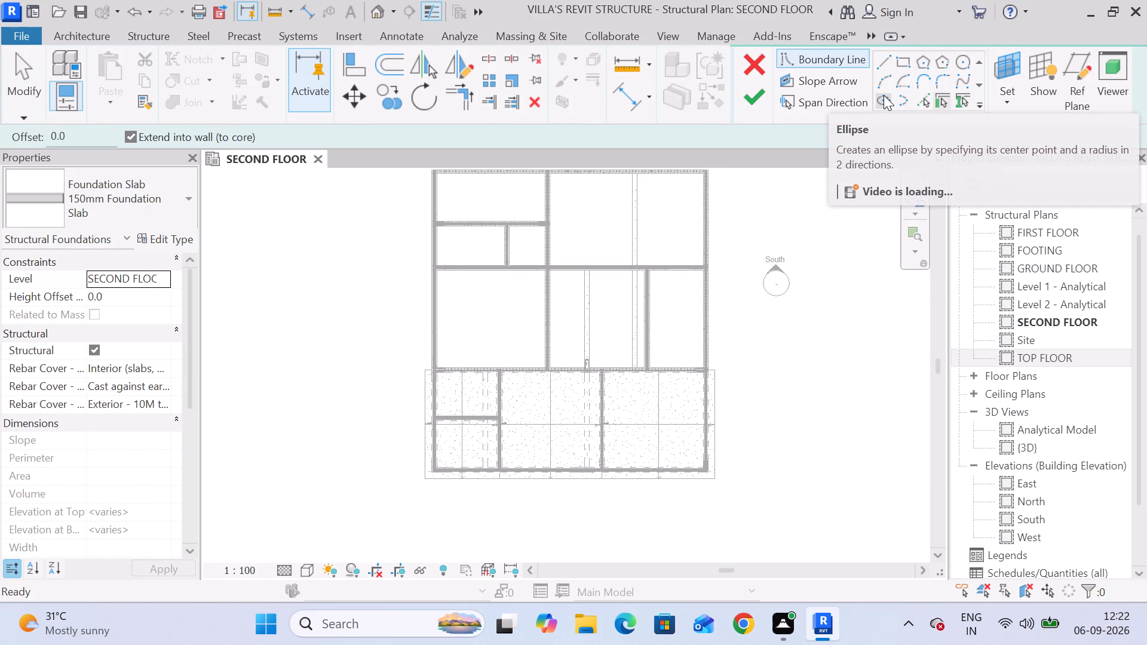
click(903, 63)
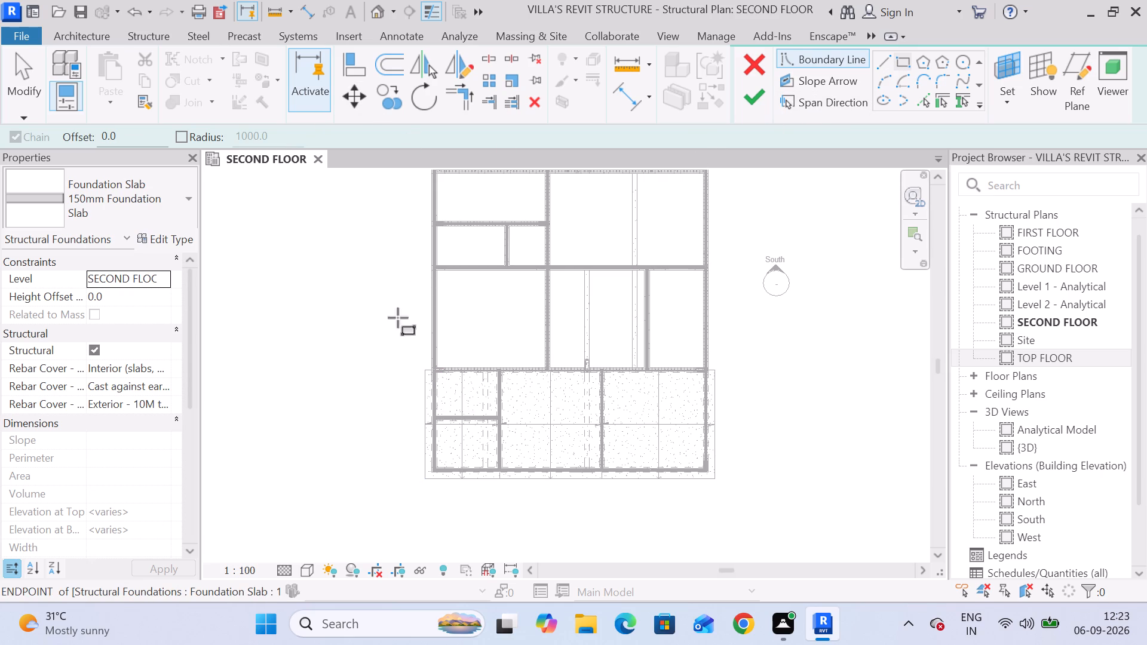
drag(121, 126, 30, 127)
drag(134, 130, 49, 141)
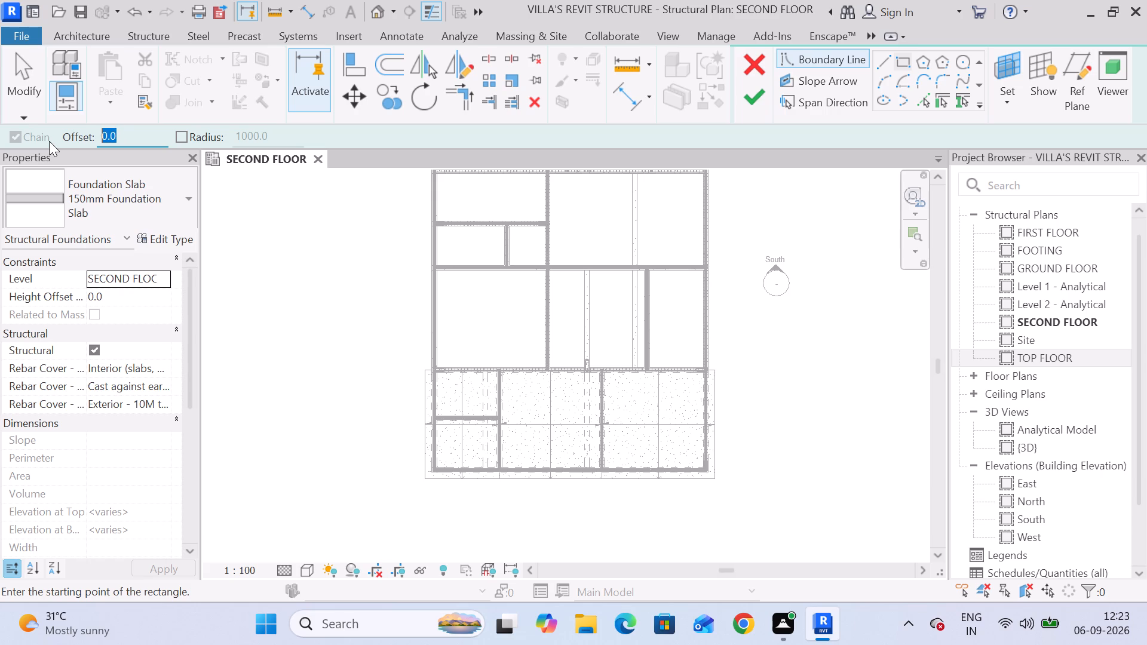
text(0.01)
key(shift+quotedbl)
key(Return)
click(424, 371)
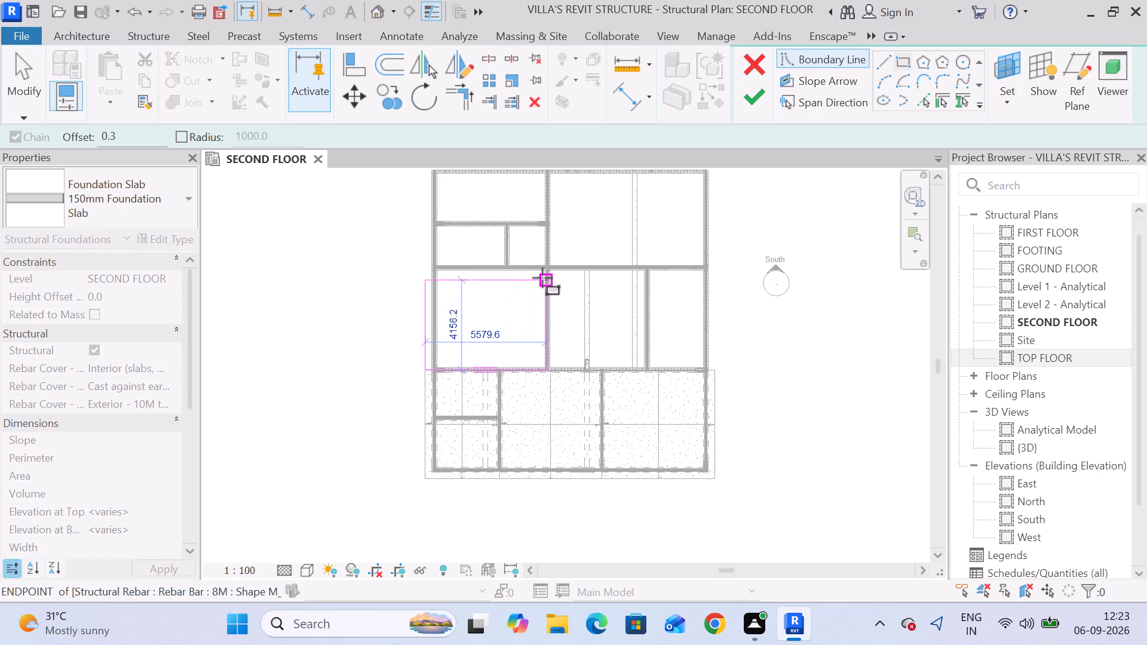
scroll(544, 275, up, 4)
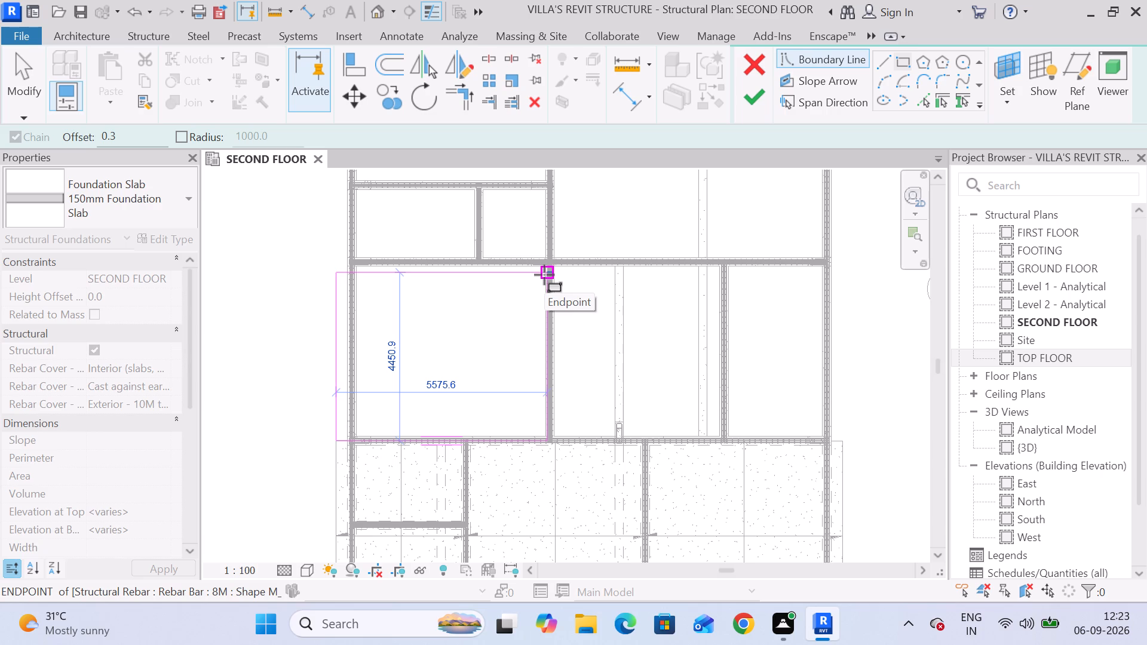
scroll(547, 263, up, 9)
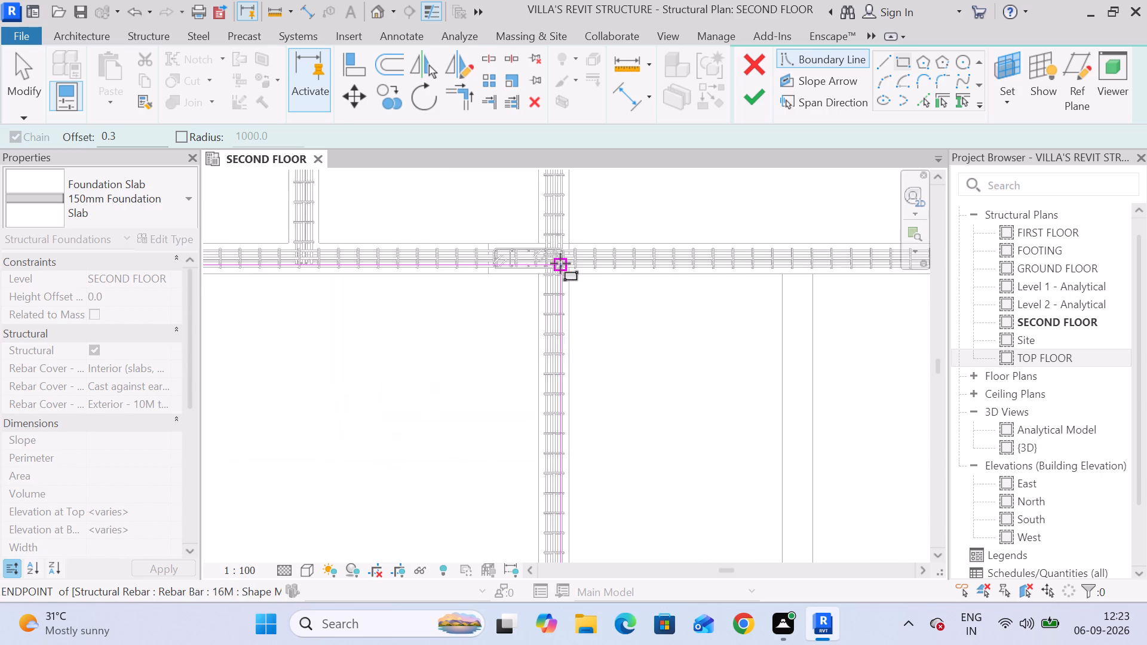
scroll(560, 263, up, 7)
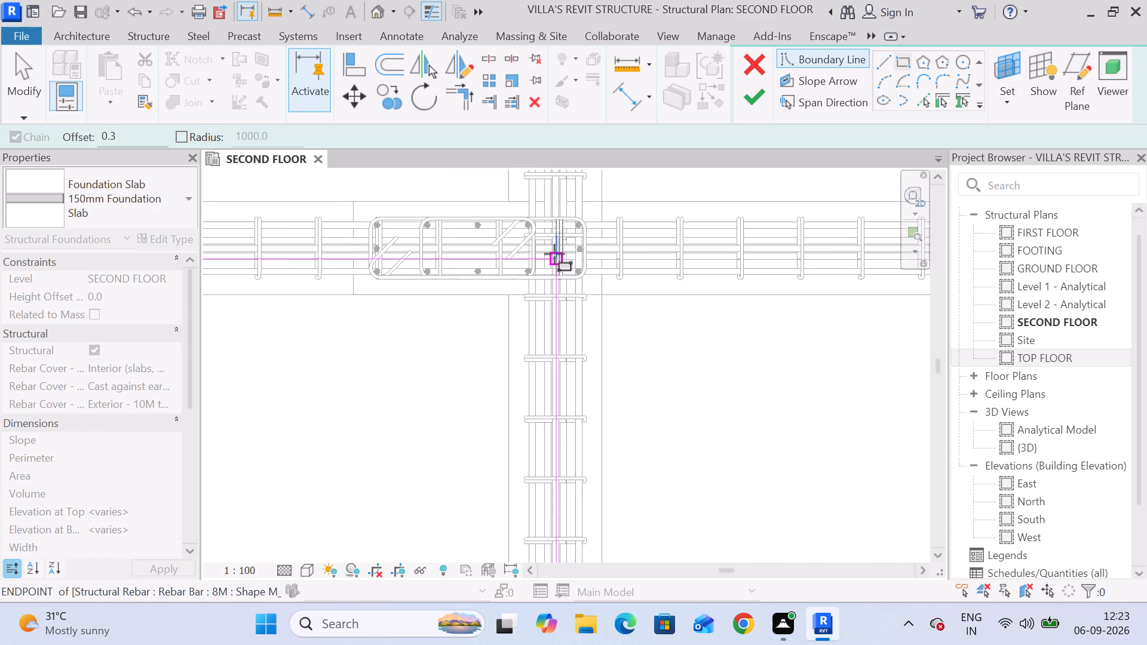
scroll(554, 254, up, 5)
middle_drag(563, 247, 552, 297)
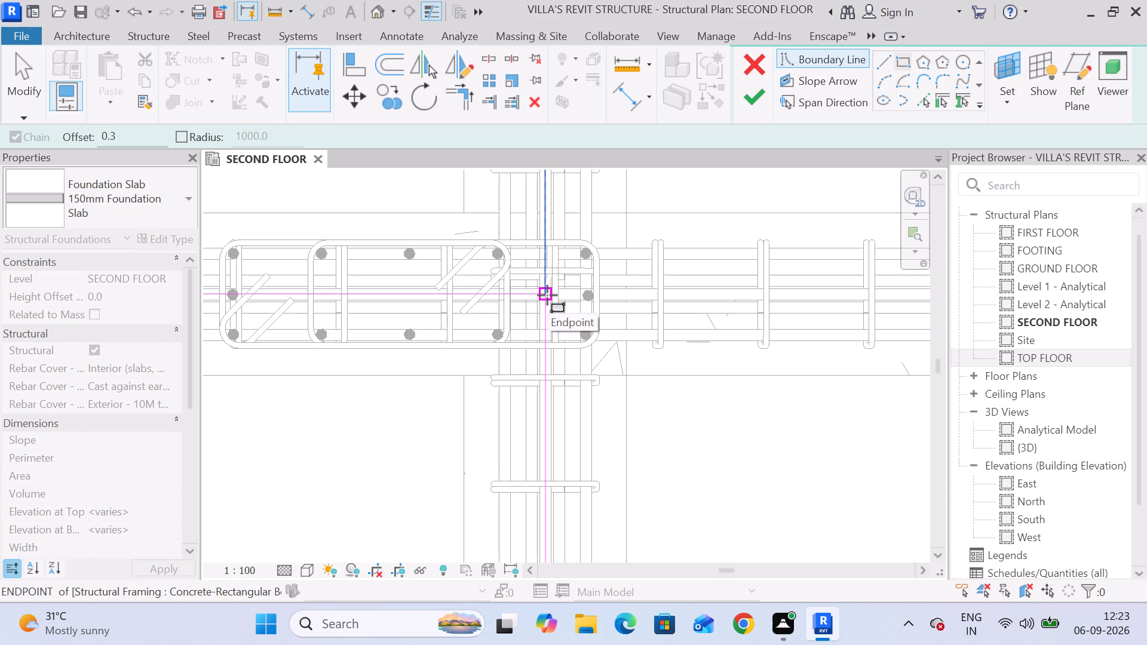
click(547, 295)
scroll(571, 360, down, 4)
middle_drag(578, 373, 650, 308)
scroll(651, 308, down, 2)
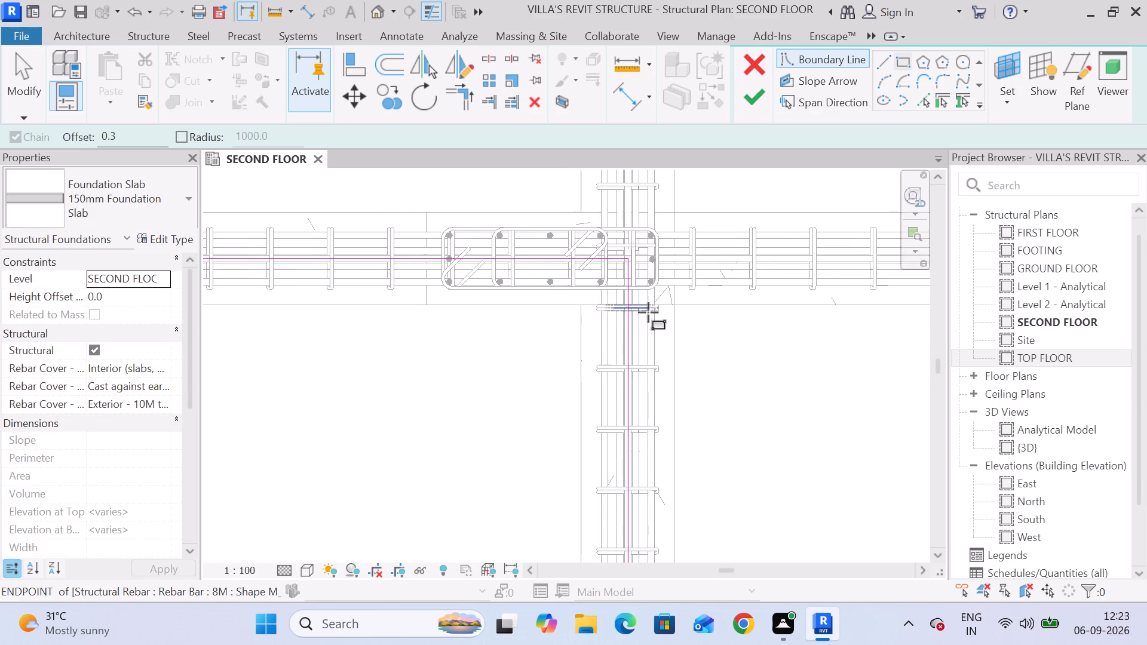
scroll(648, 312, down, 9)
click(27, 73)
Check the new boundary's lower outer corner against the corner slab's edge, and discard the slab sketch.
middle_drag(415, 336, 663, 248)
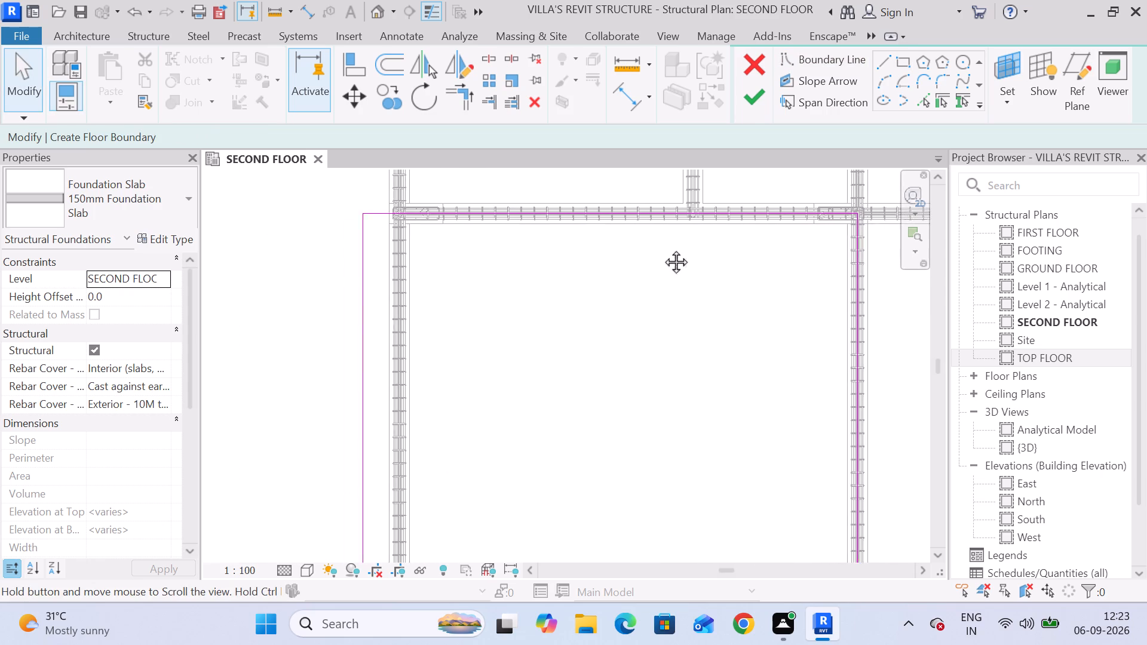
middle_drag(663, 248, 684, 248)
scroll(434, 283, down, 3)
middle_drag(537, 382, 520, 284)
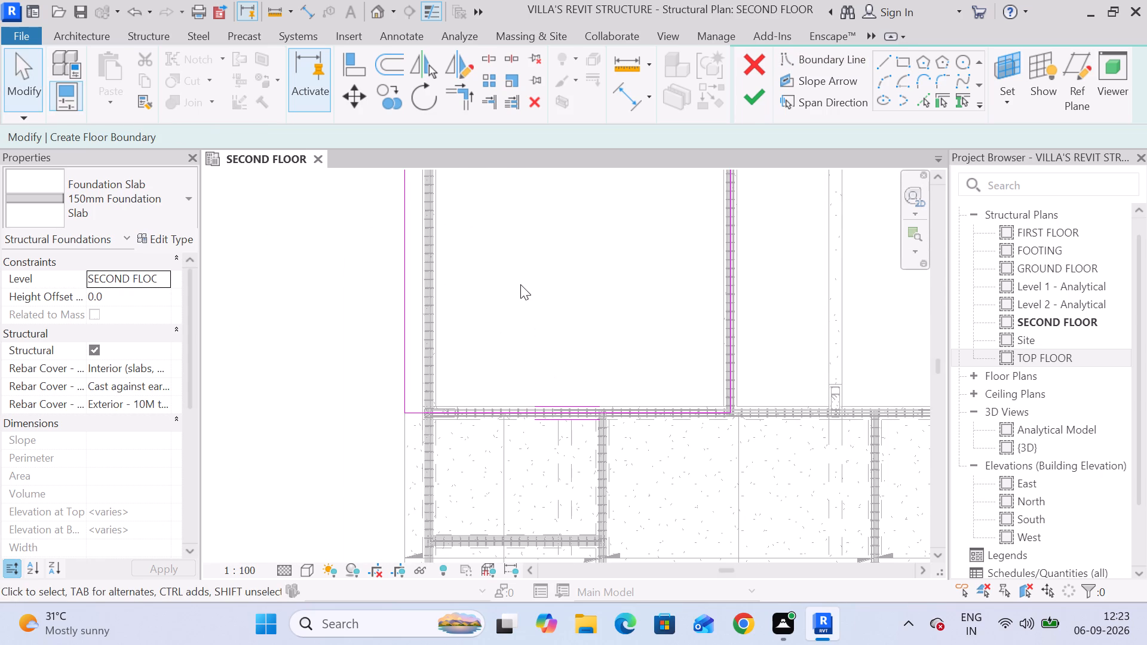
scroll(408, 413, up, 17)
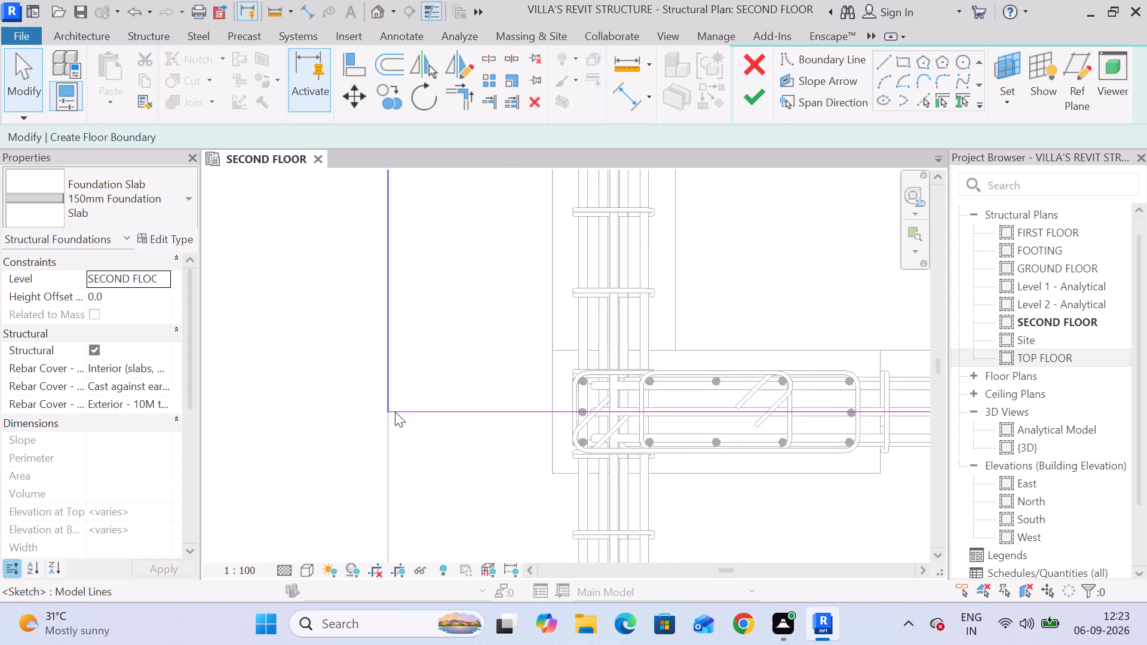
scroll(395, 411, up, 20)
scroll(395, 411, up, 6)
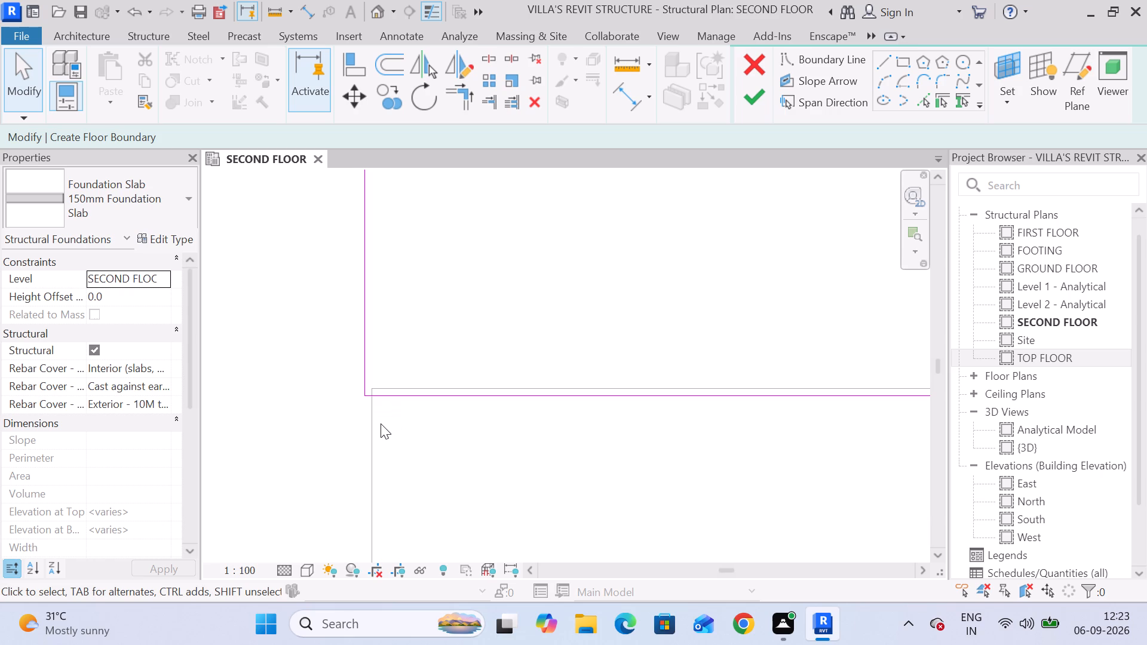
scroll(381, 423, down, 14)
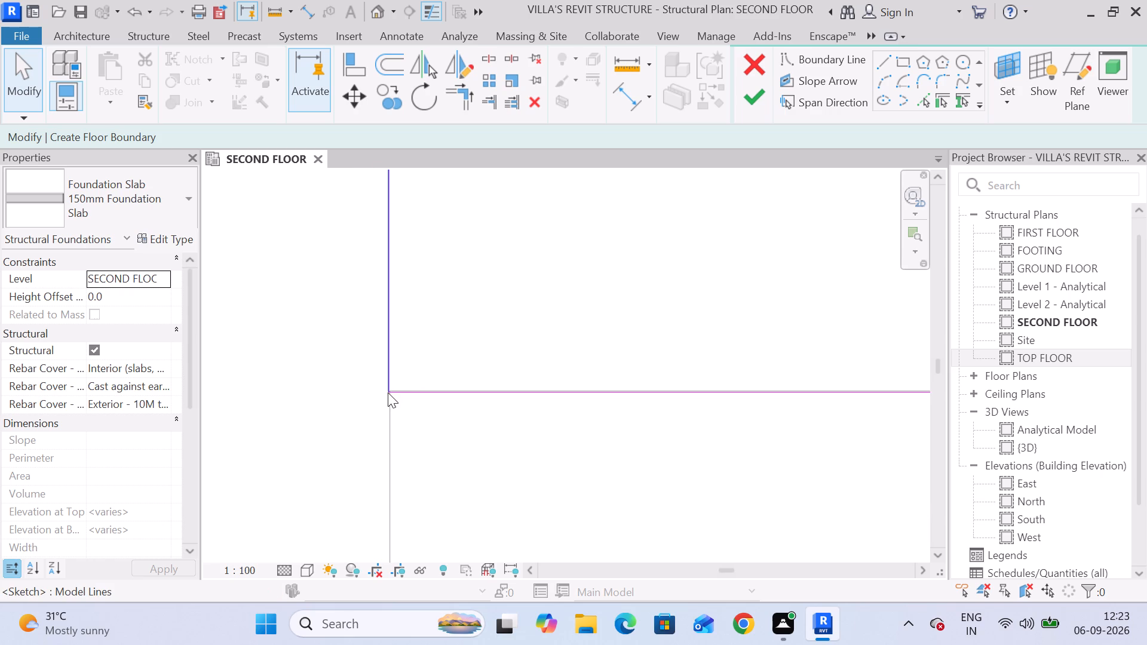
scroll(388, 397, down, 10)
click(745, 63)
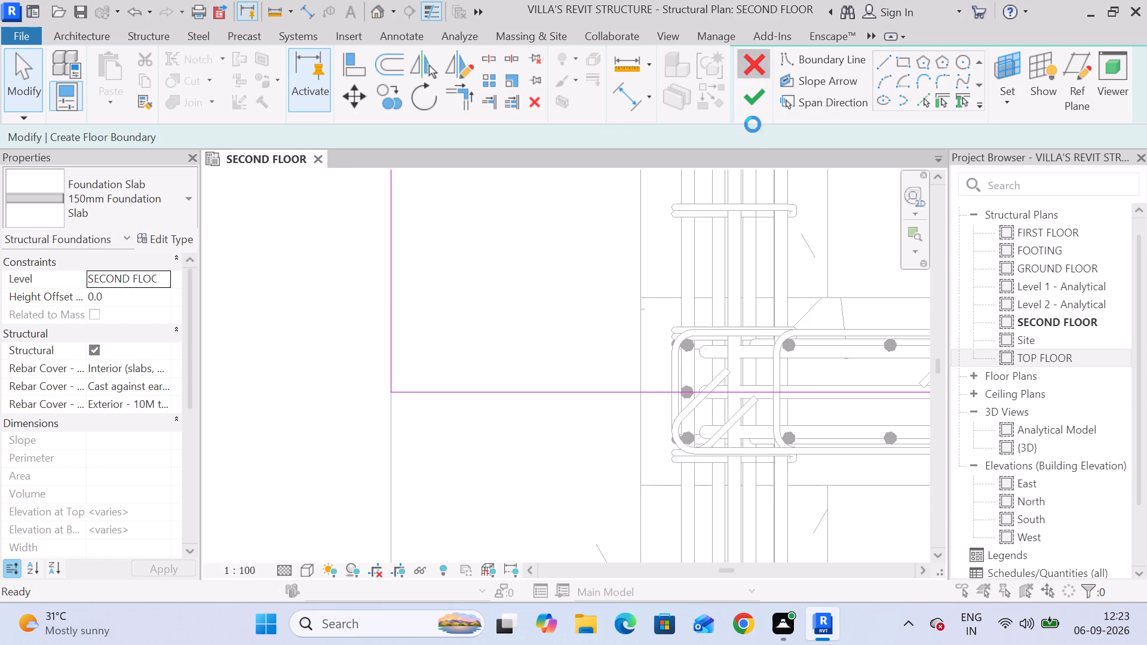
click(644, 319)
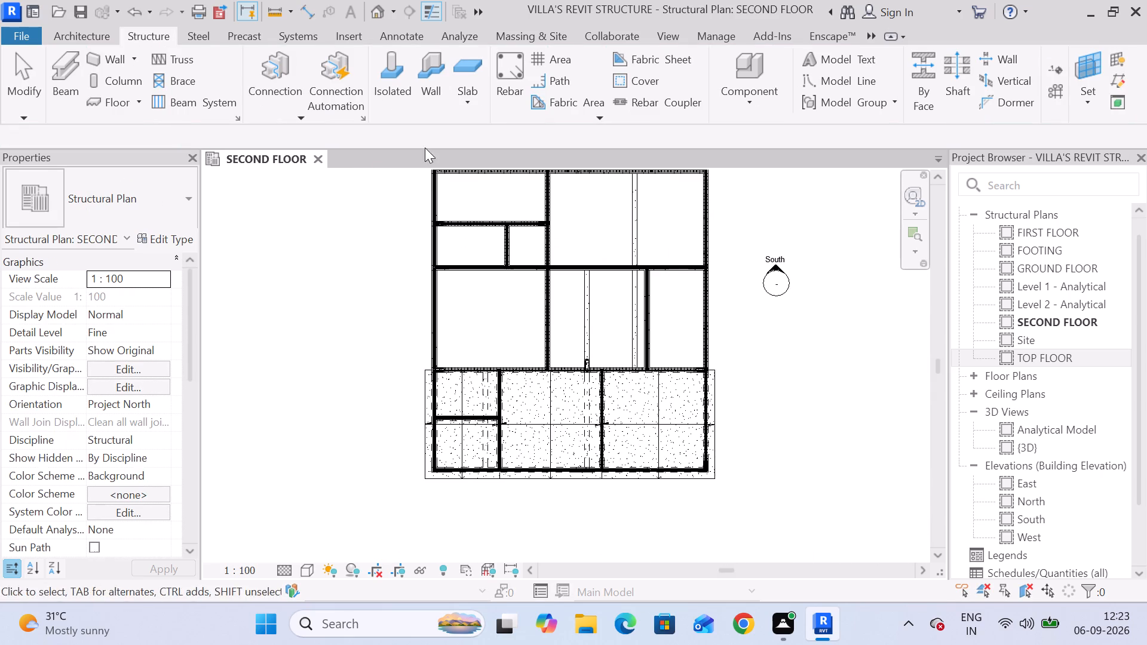
Sketch a rectangular 150mm foundation slab boundary, 0.01" offset, about 5651 by 4724 mm, from the corner slab's upper outer corner to the large bay's opposite beam intersection.
click(468, 69)
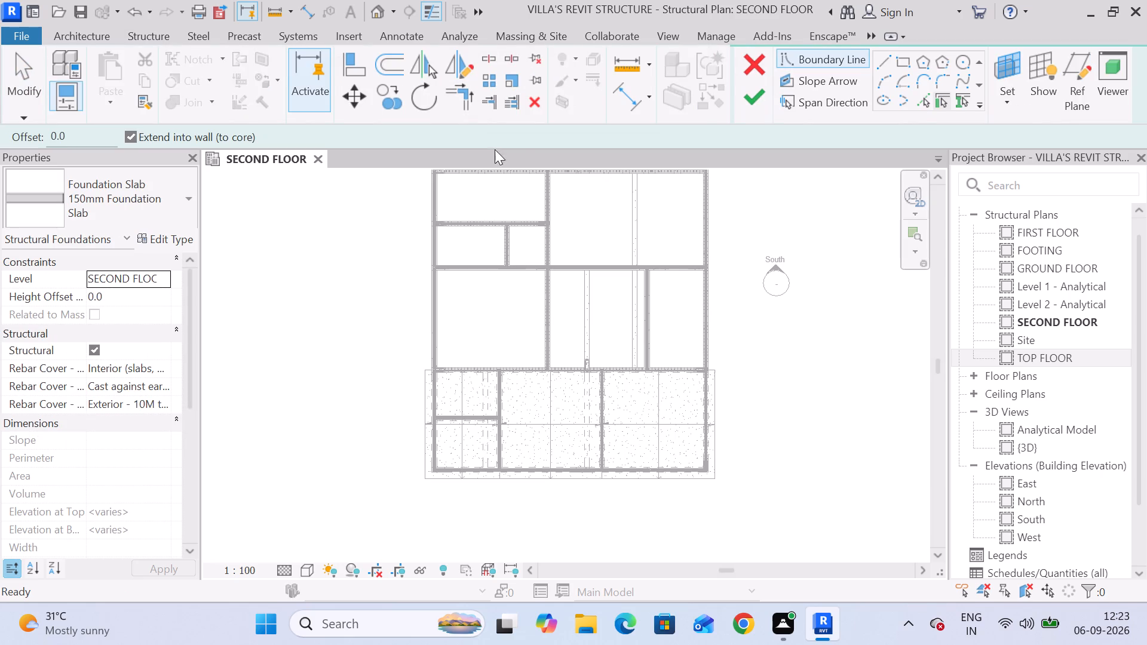
click(900, 62)
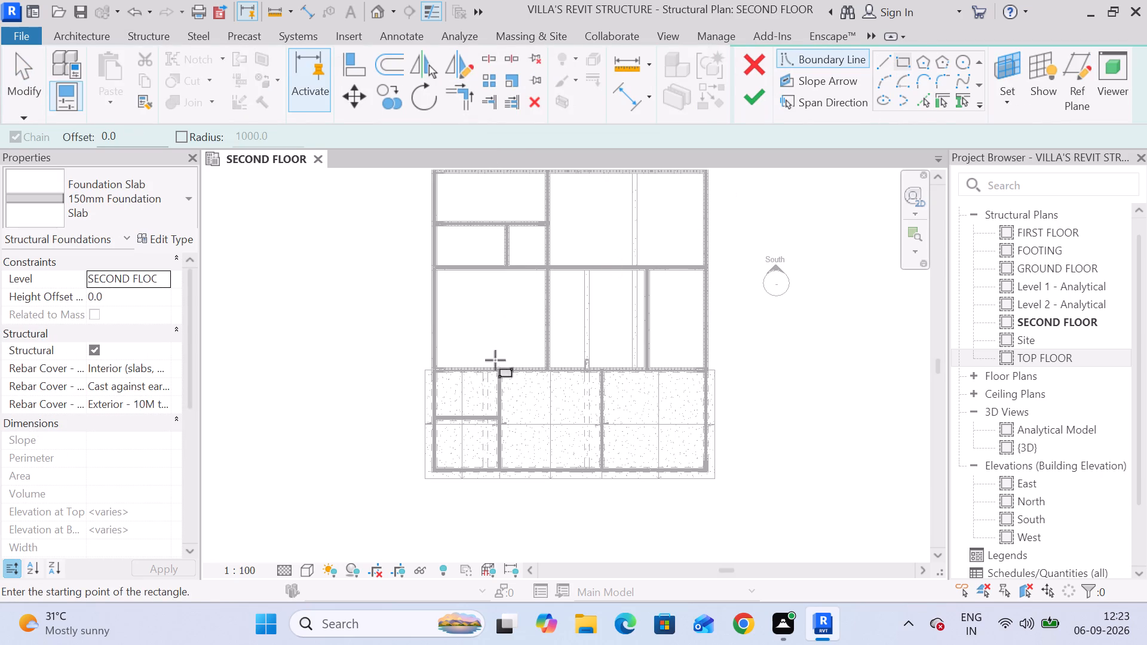
scroll(457, 398, up, 6)
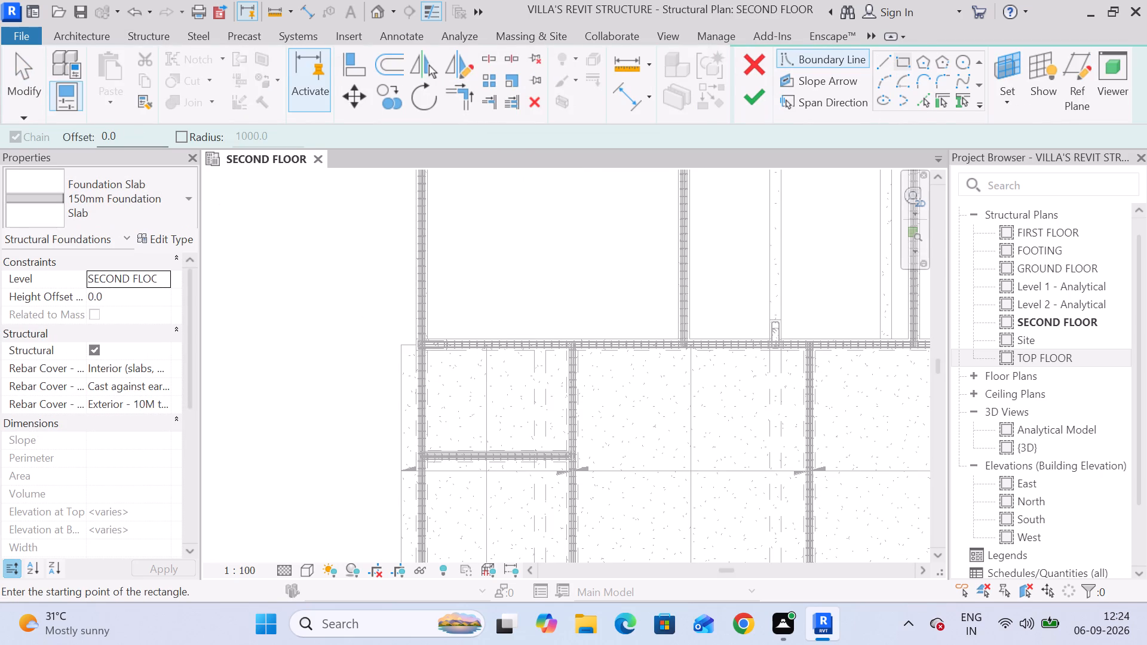
drag(142, 139, 30, 138)
text(0.01)
key(shift+quotedbl)
key(Return)
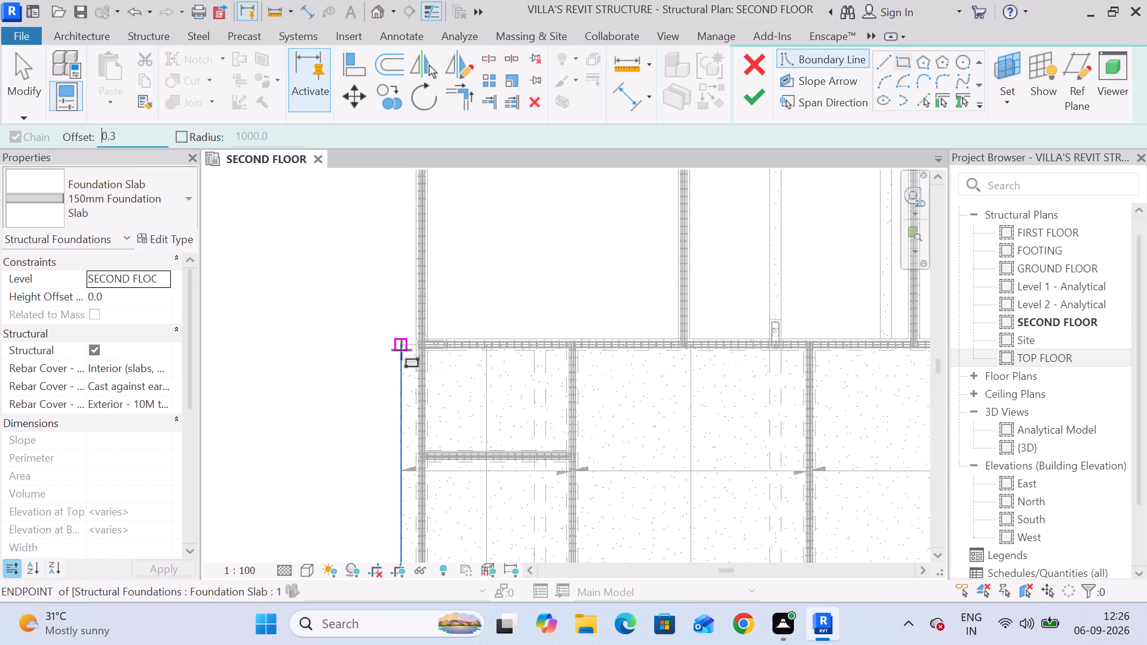
click(401, 348)
key(space)
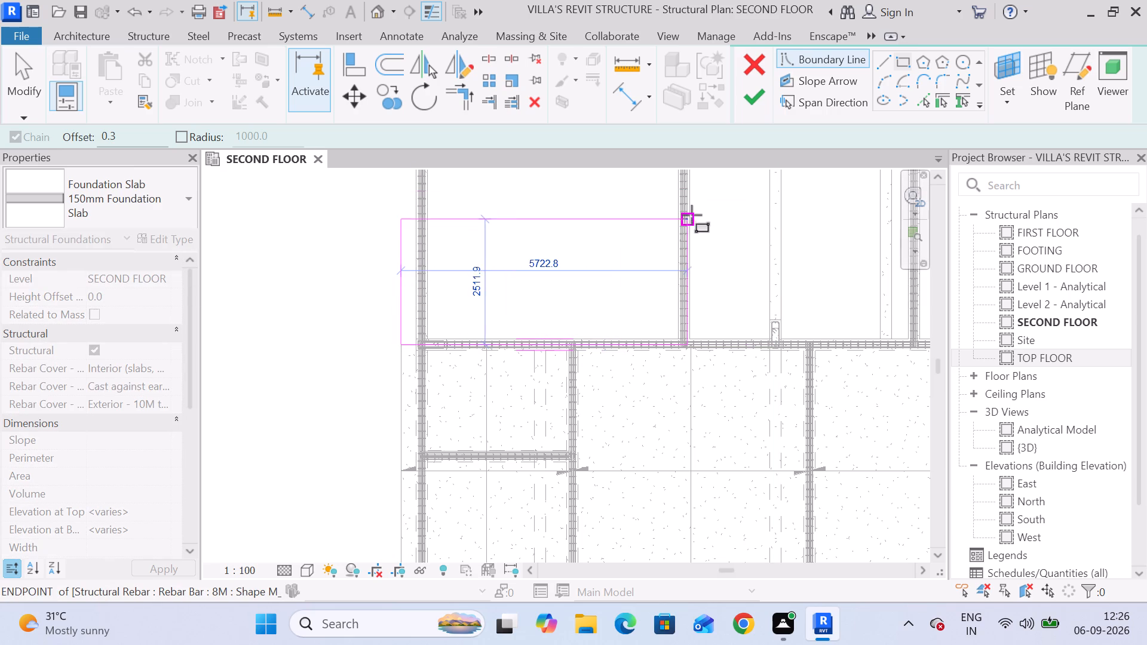
scroll(692, 215, down, 7)
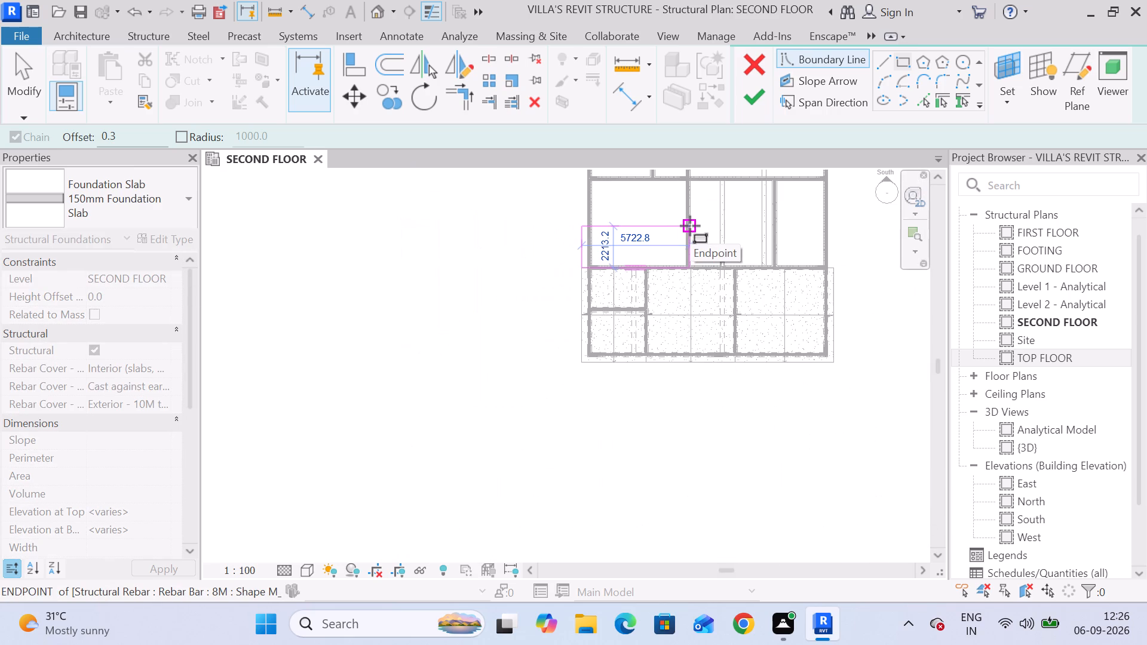
middle_drag(690, 227, 695, 377)
scroll(695, 336, up, 10)
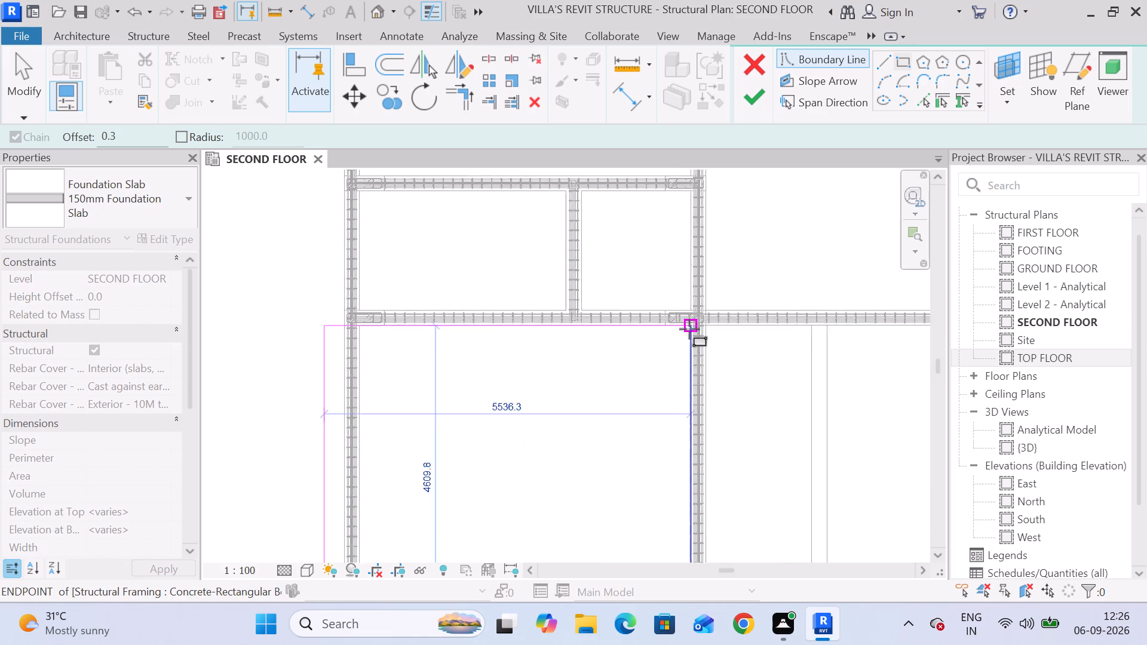
scroll(689, 329, up, 14)
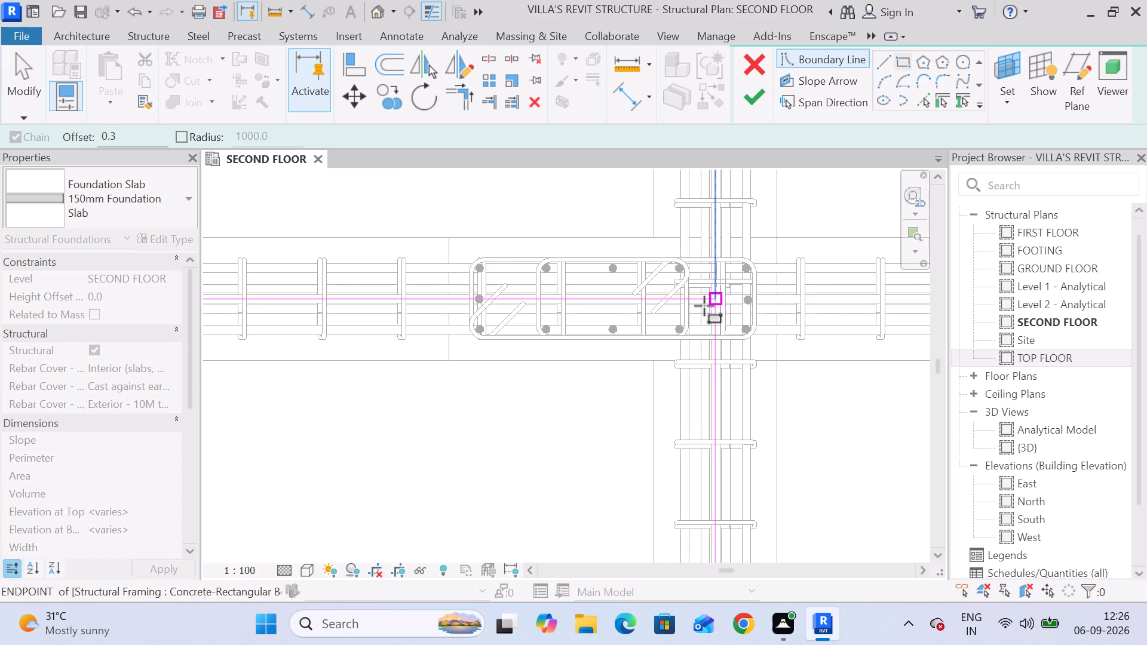
click(714, 299)
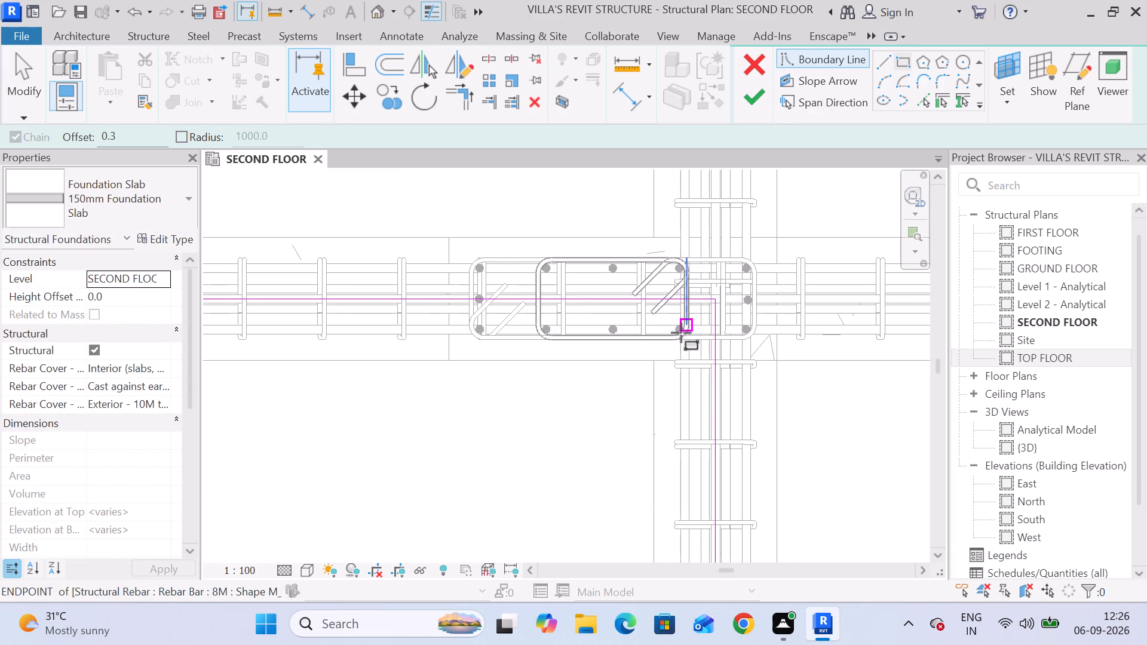
scroll(679, 336, down, 19)
middle_drag(679, 353, 753, 290)
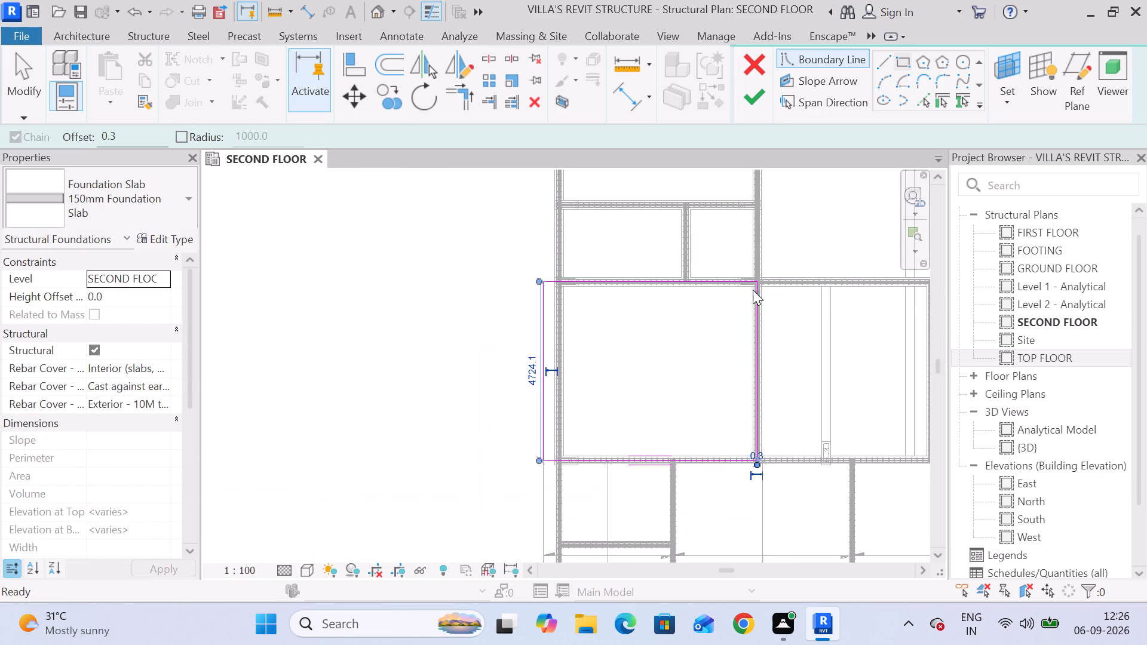
scroll(752, 301, down, 2)
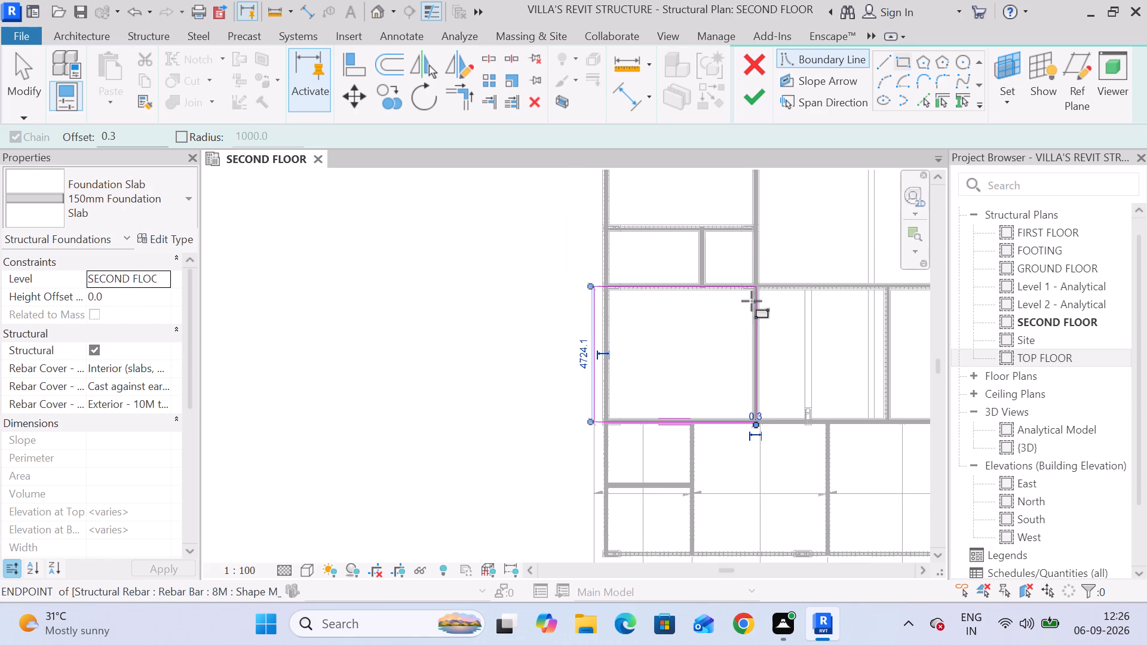
click(22, 79)
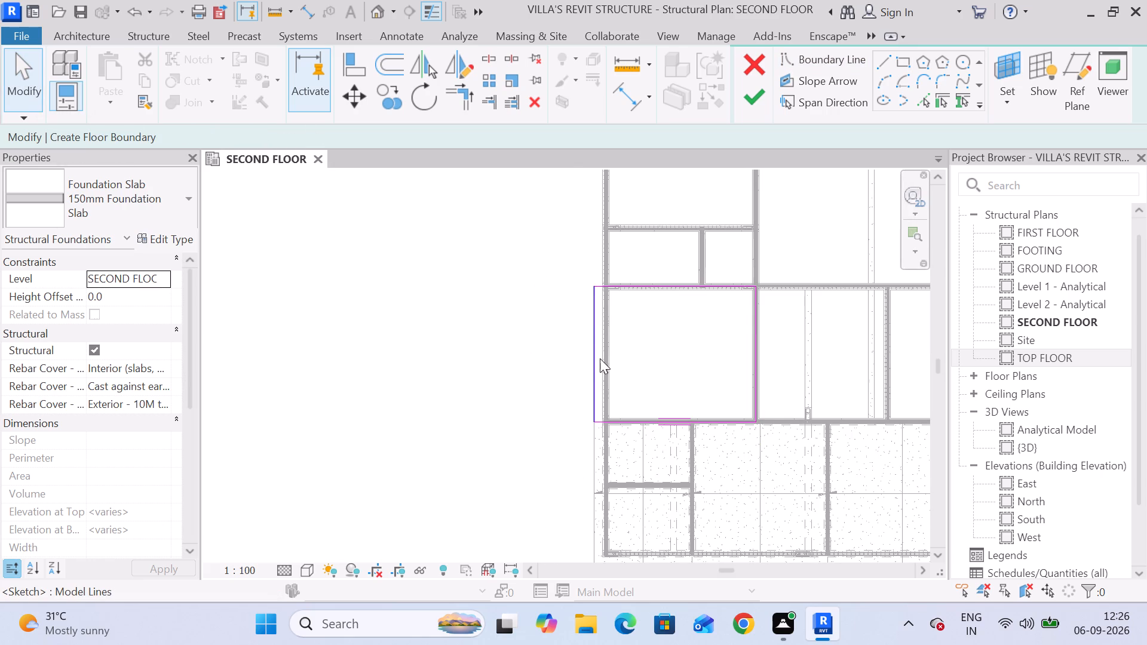
Close the Bentley CONNECTION Client sign-in window without signing in.
middle_drag(630, 391, 625, 312)
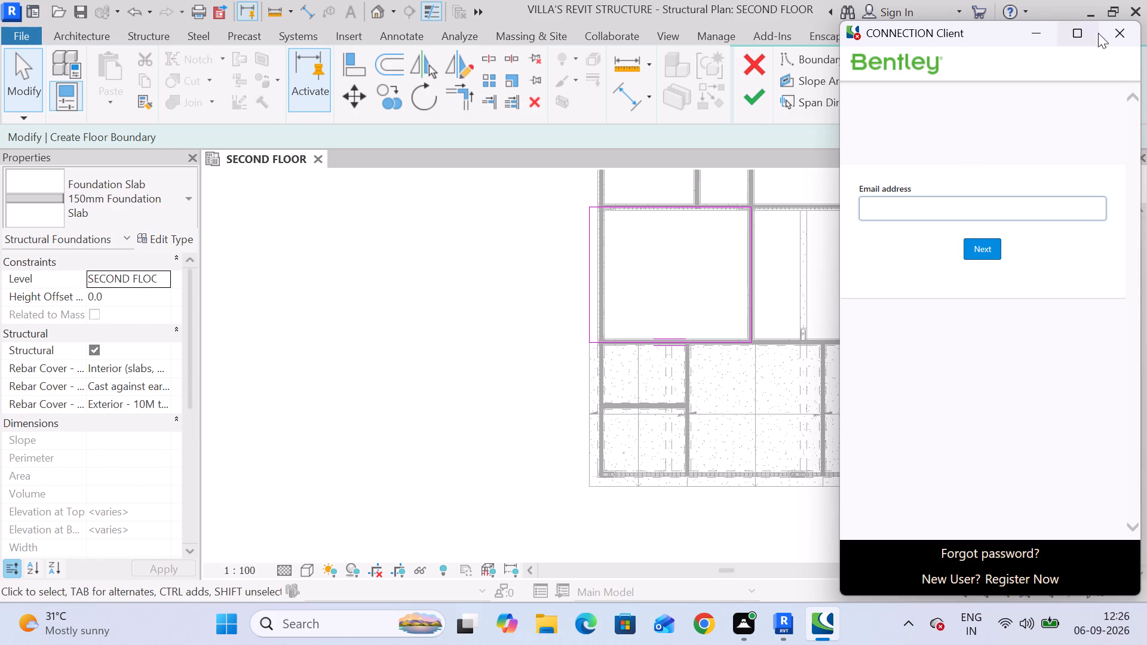
click(1118, 33)
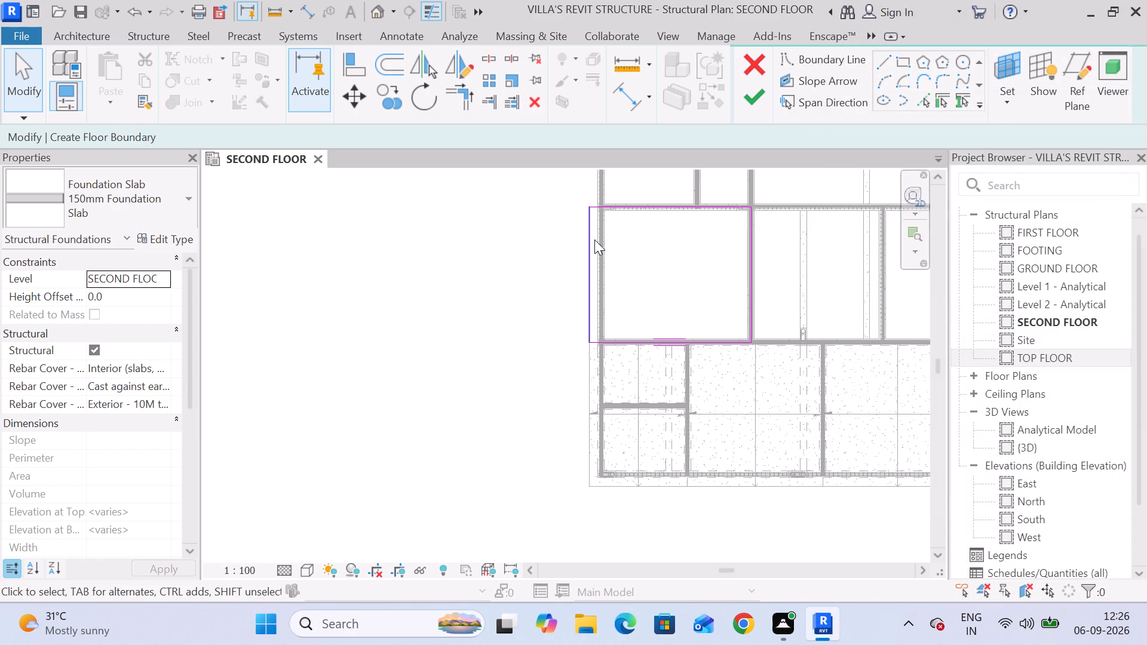
Align the new slab boundary's outer vertical line with the outer edge of the adjoining corner slab below.
scroll(595, 239, up, 2)
middle_drag(670, 253, 654, 231)
scroll(609, 303, up, 3)
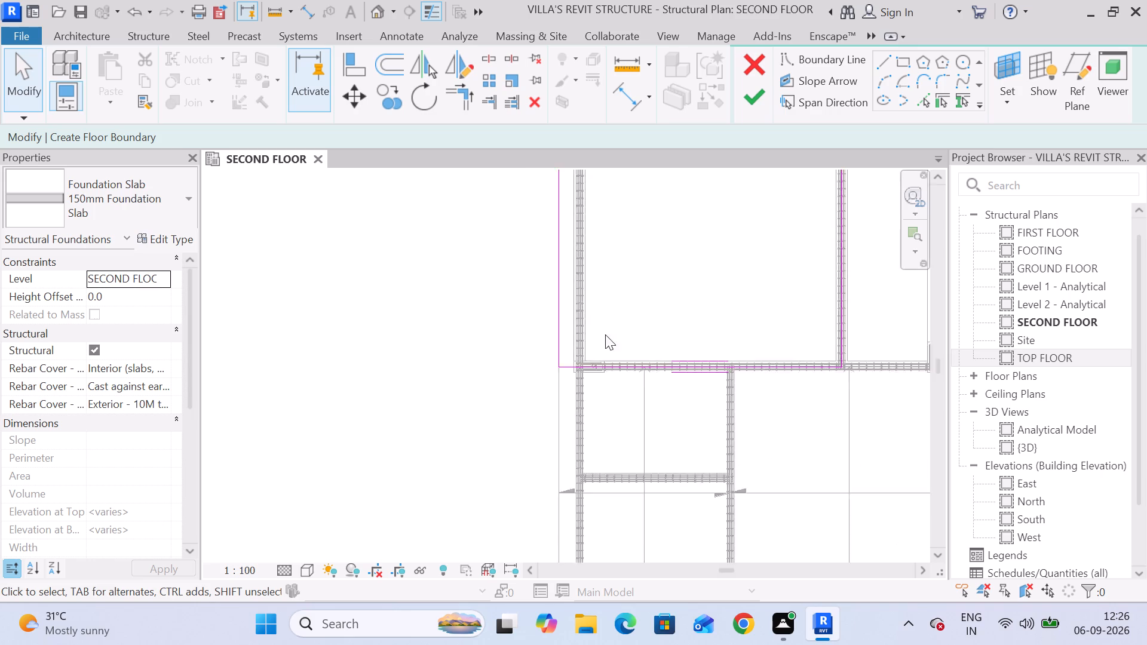
scroll(605, 334, up, 2)
scroll(557, 401, up, 8)
scroll(517, 364, up, 4)
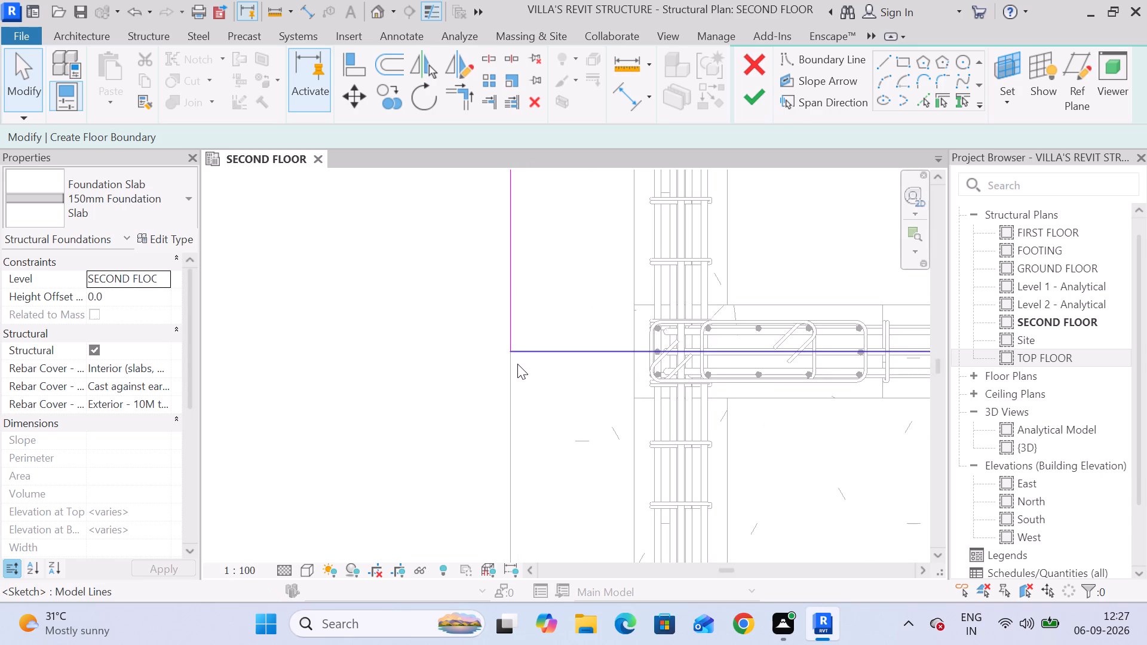
scroll(513, 355, up, 20)
scroll(513, 355, up, 1)
scroll(477, 321, up, 1)
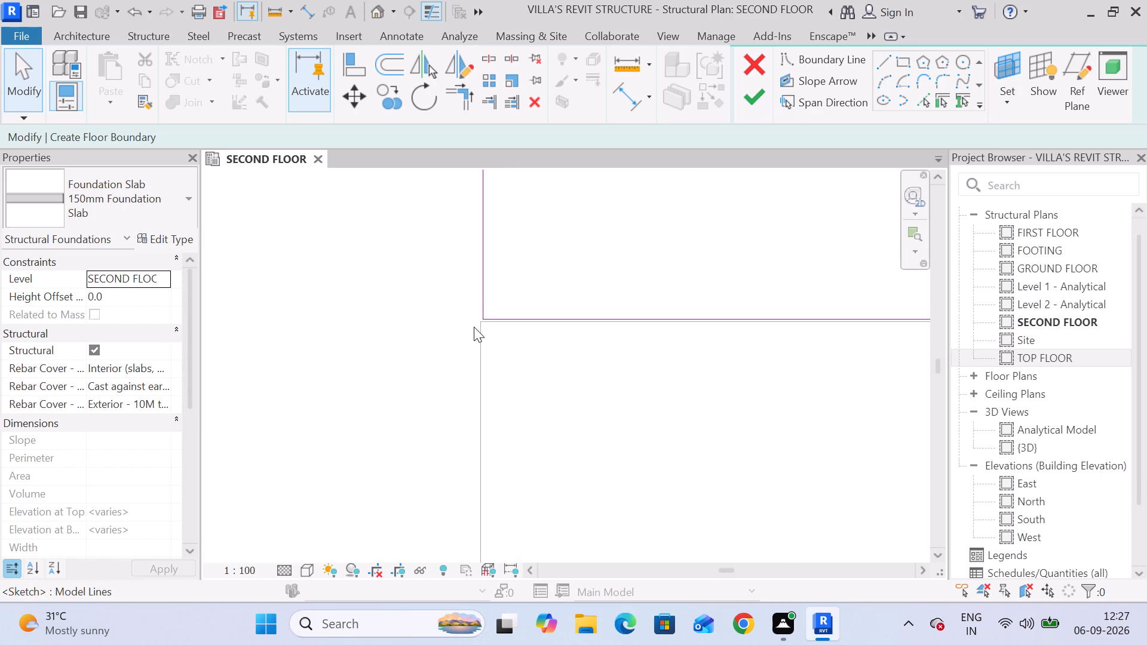
scroll(484, 334, up, 5)
click(349, 73)
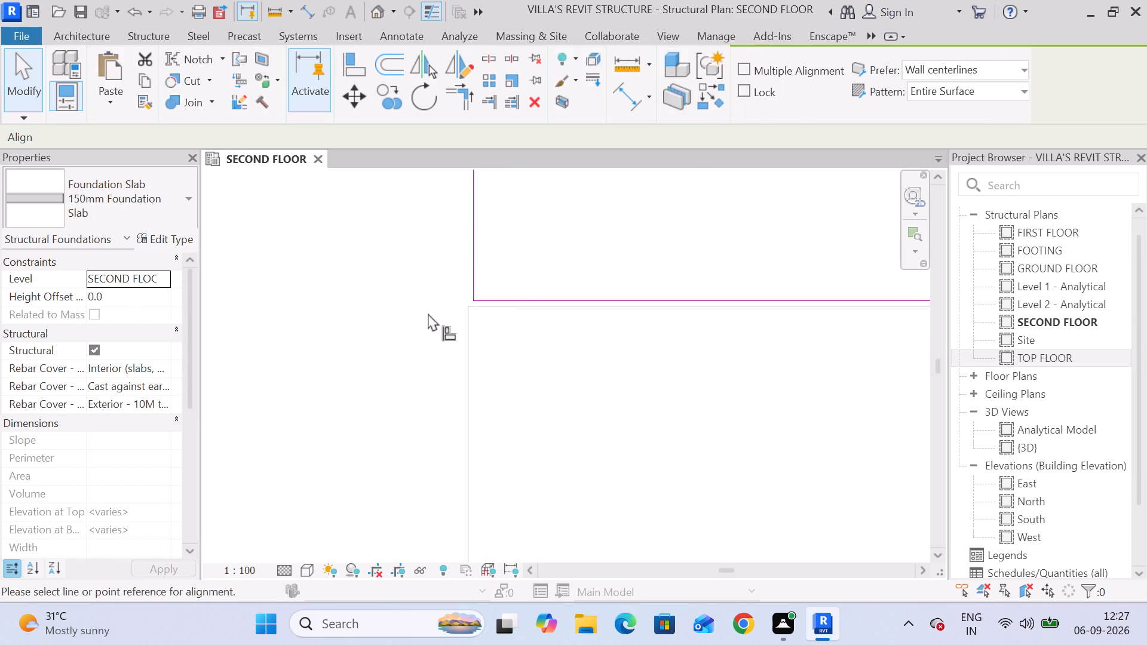
click(468, 373)
click(480, 247)
scroll(504, 253, down, 6)
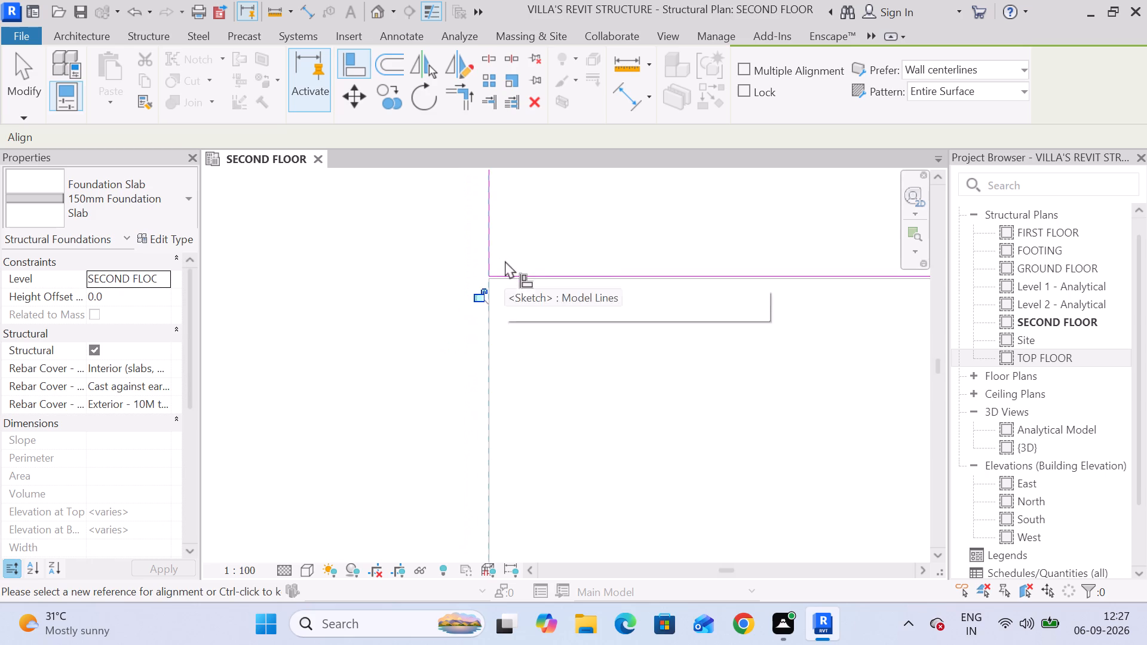
scroll(514, 262, down, 20)
middle_drag(613, 307, 613, 428)
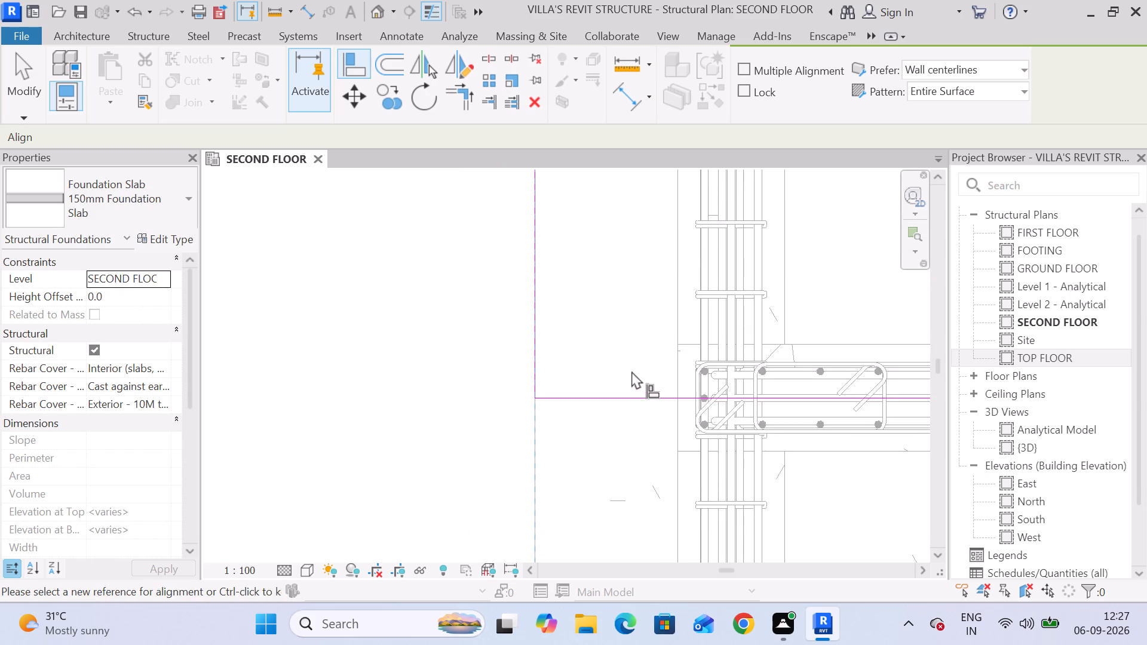
scroll(631, 371, down, 13)
middle_drag(653, 257, 572, 351)
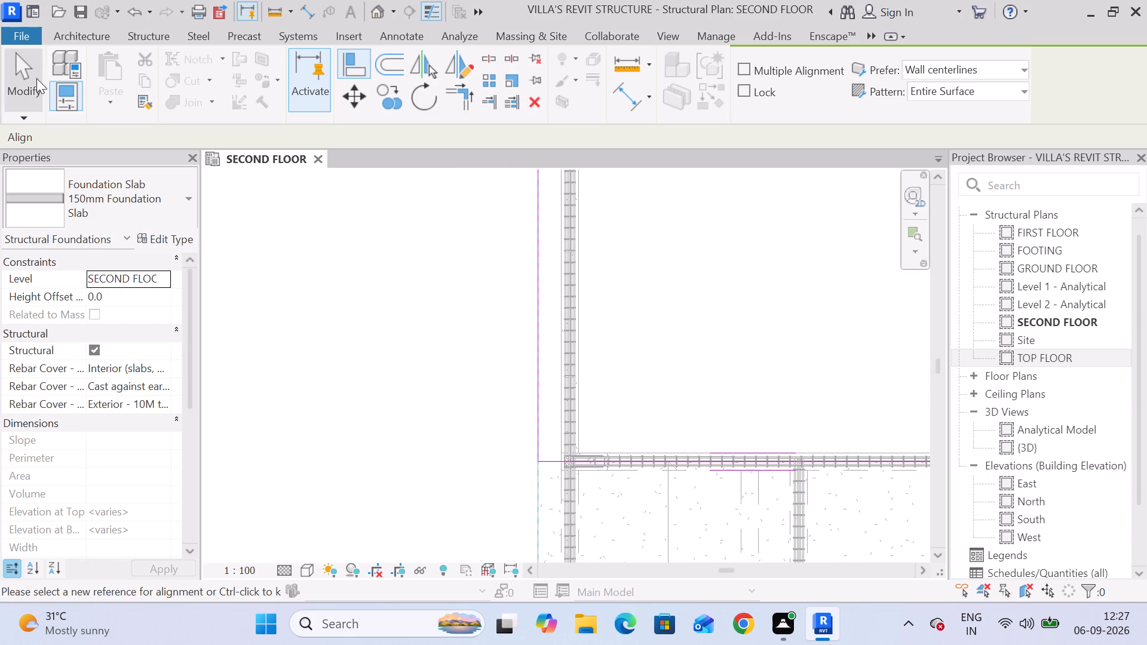
click(31, 72)
Finish the boundary sketch to create the large bay's foundation slab, and clear the selection.
middle_drag(791, 259, 382, 367)
scroll(415, 376, down, 4)
middle_drag(461, 398, 594, 376)
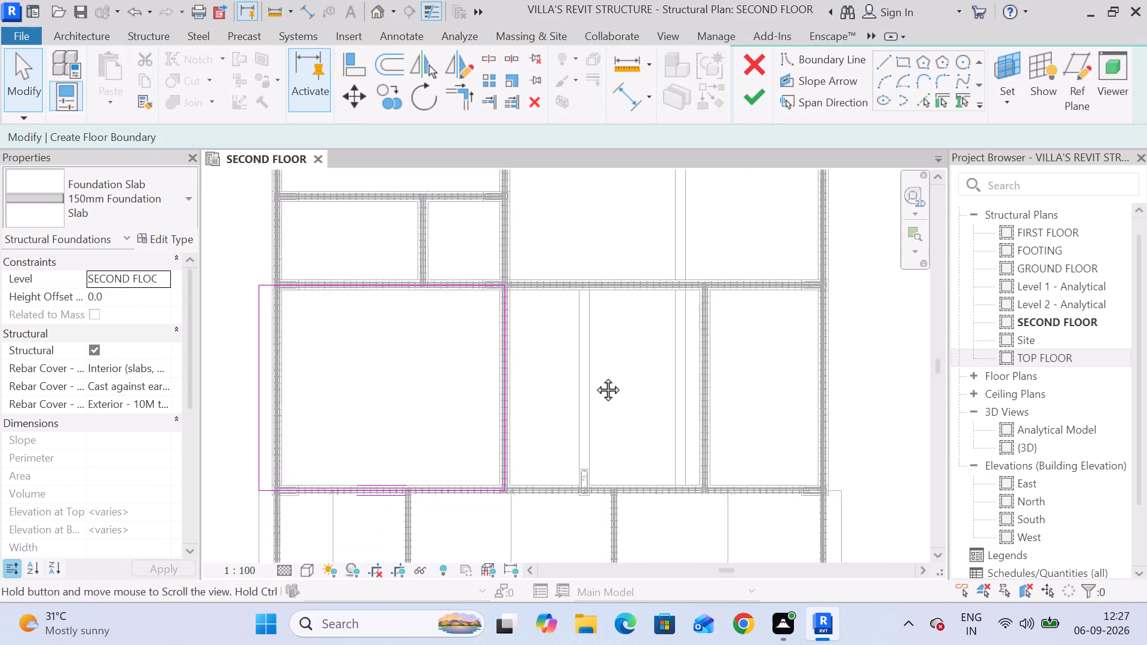
middle_drag(594, 376, 729, 368)
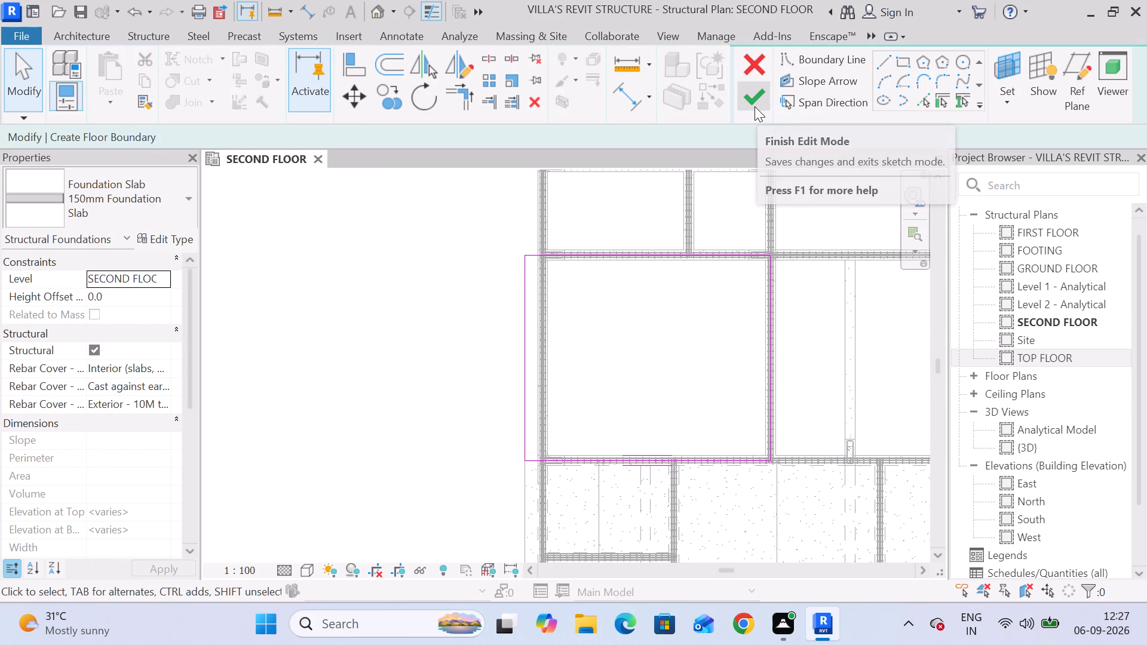
click(755, 106)
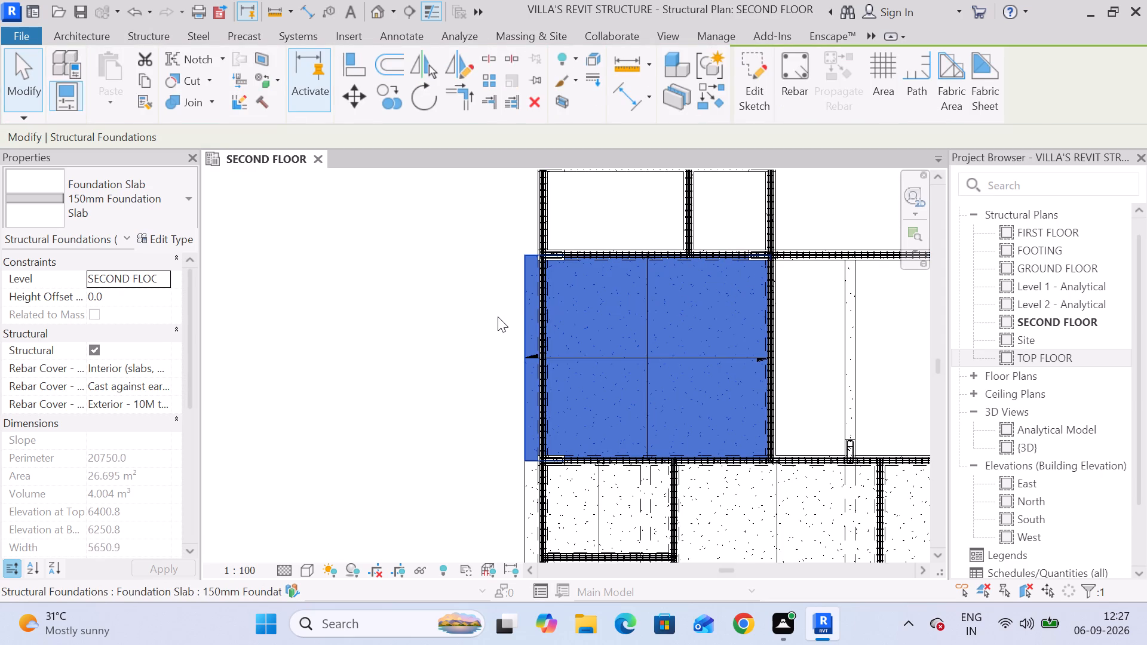
click(477, 321)
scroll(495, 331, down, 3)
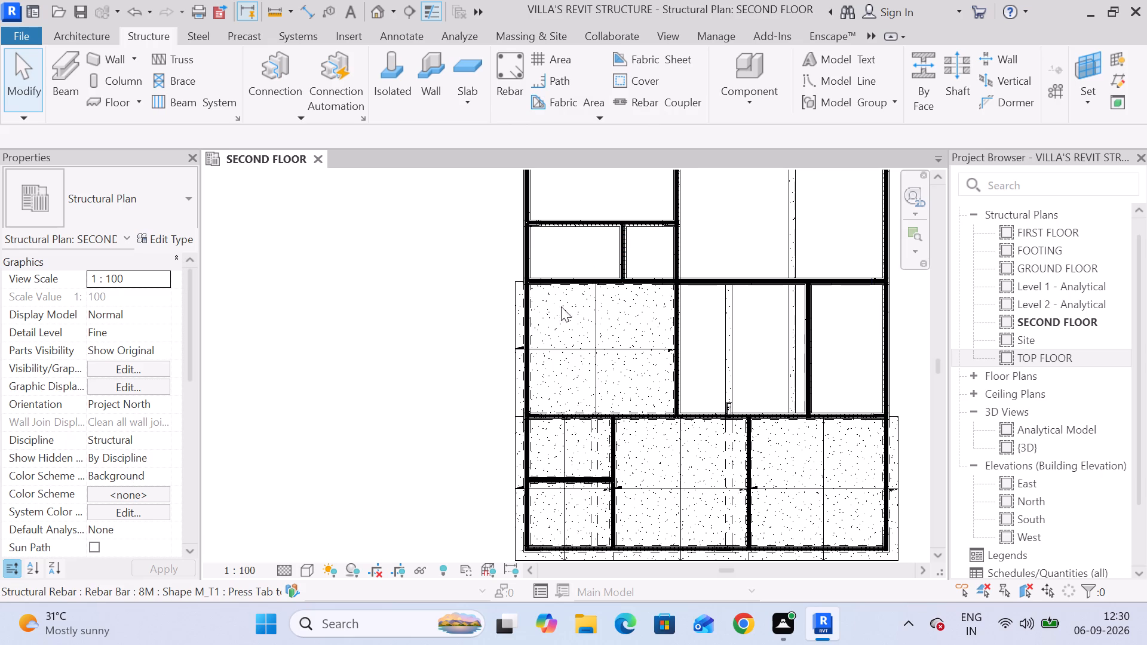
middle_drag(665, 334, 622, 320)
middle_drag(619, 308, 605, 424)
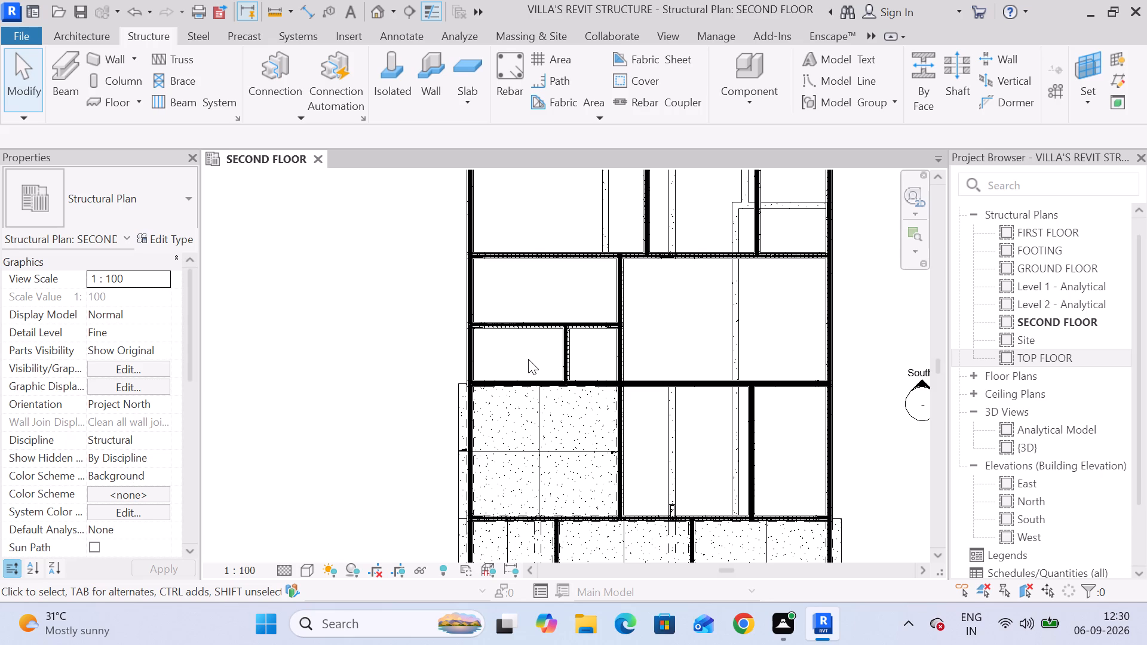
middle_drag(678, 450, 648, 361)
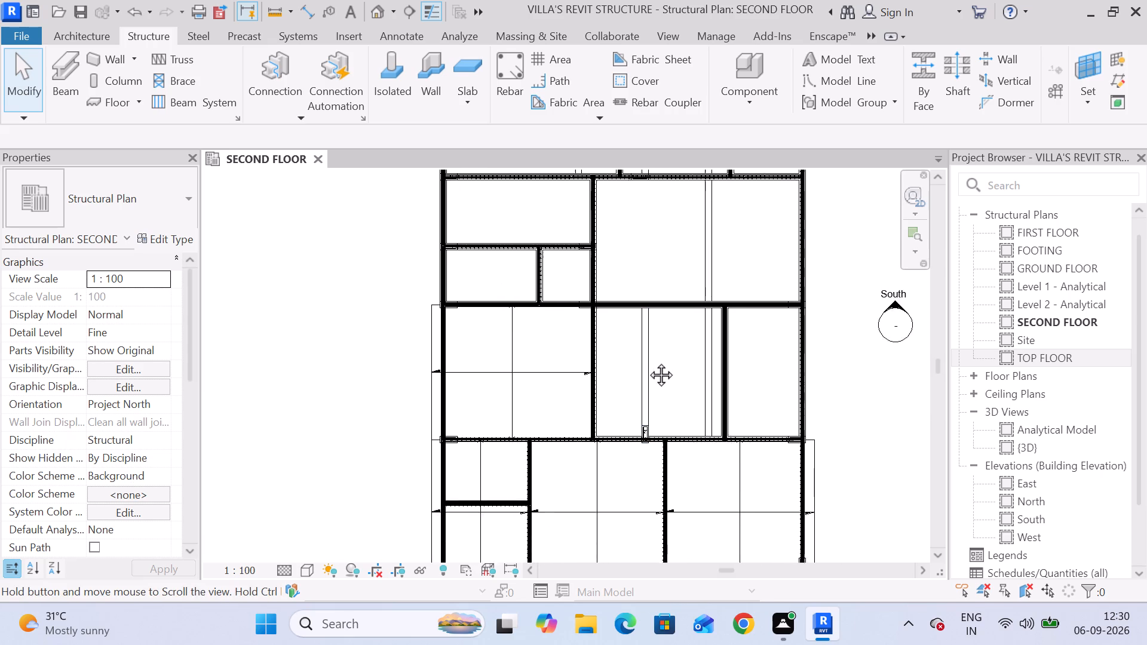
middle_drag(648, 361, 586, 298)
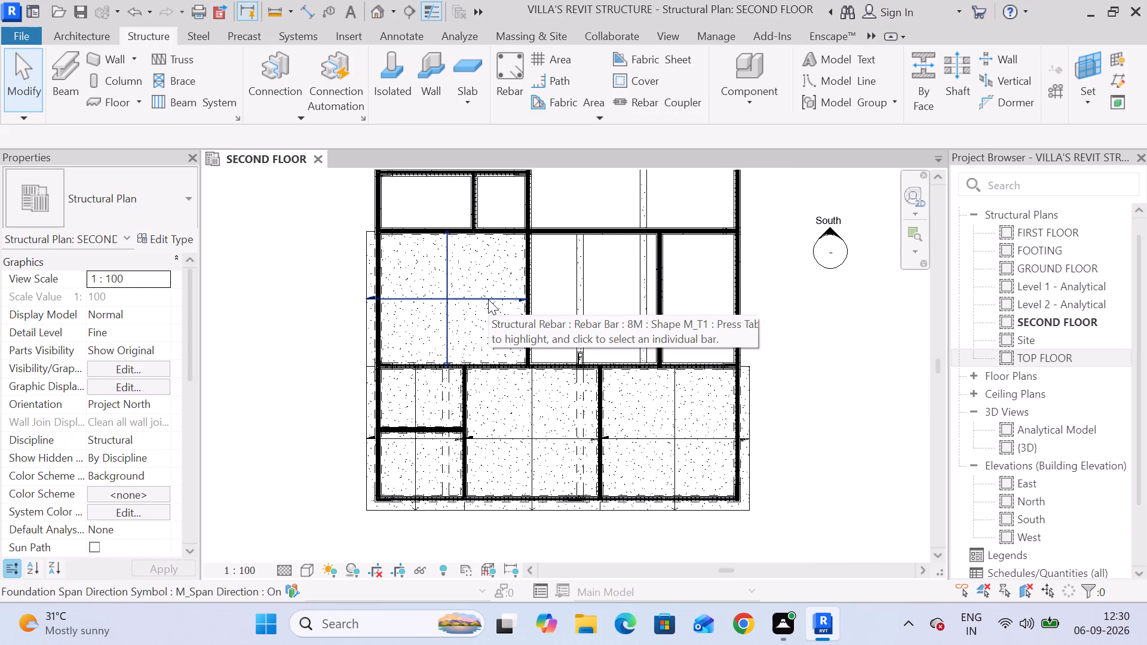
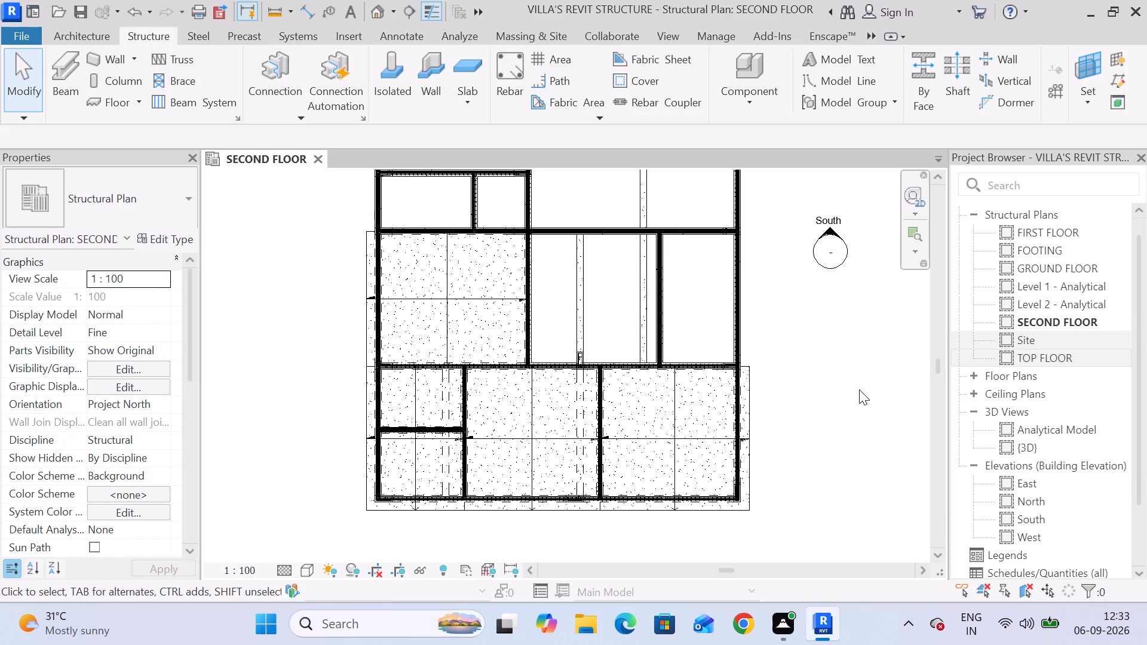
Start a structural foundation slab sketch for the open middle bay adjoining the large bay's slab.
scroll(685, 356, down, 4)
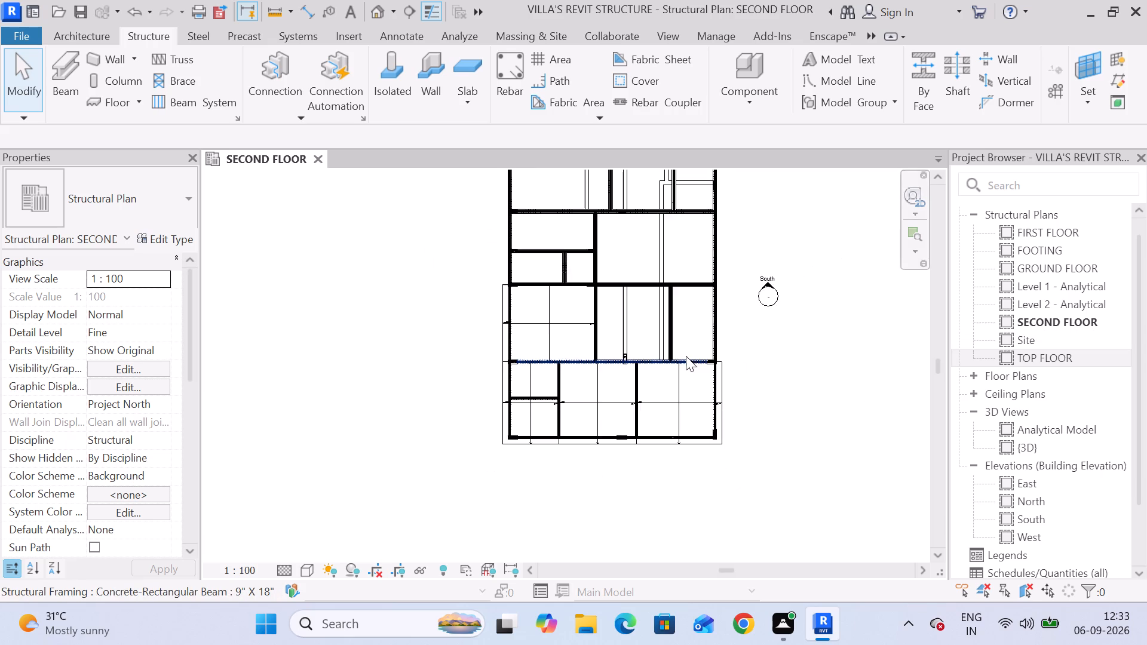
middle_drag(771, 348, 769, 392)
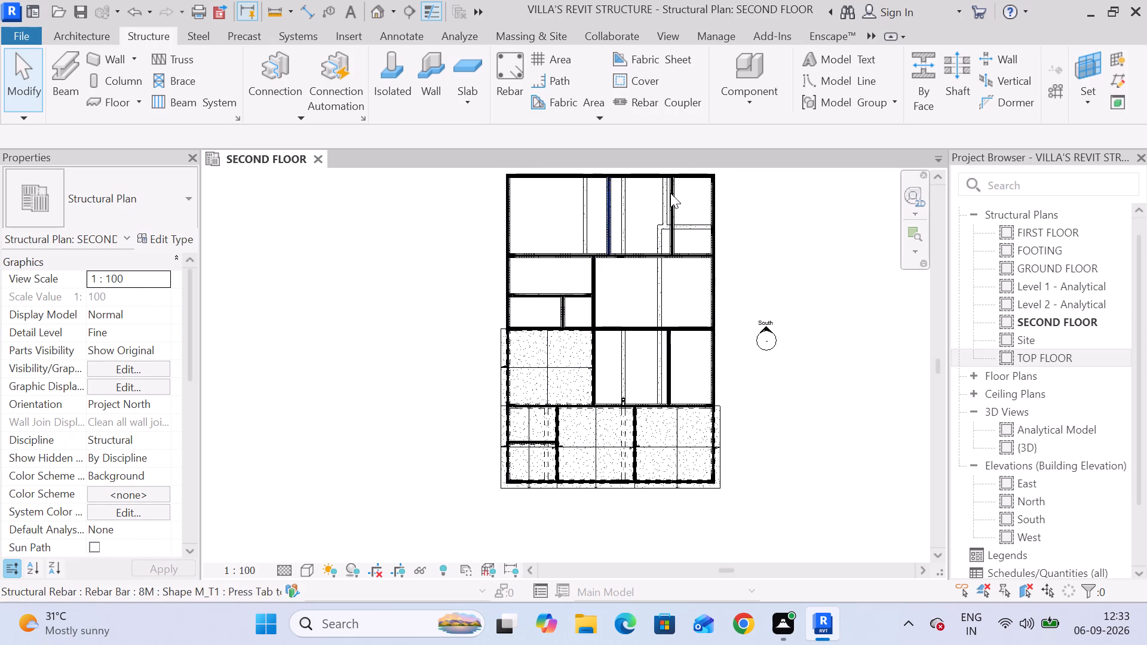
scroll(624, 365, up, 4)
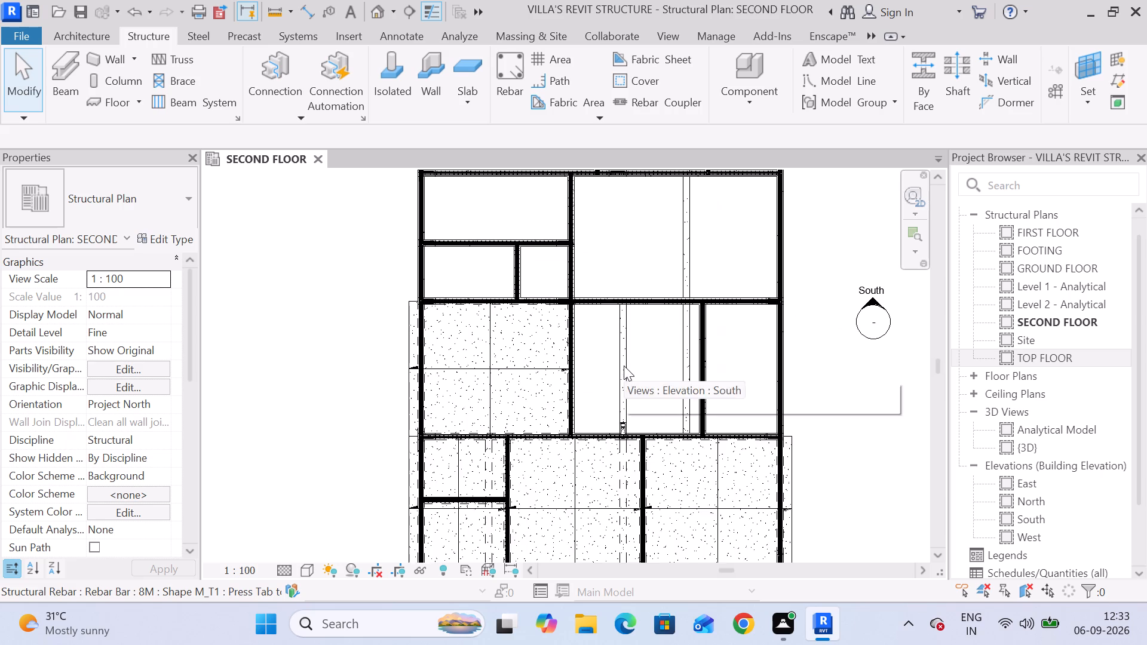
middle_drag(624, 365, 593, 310)
click(479, 67)
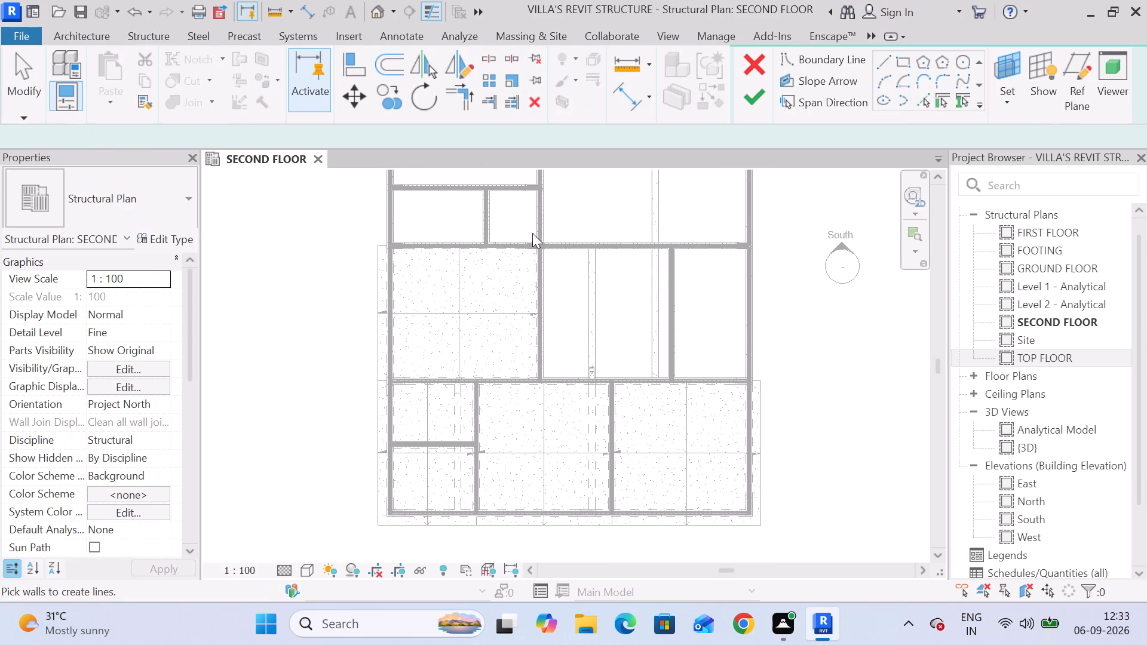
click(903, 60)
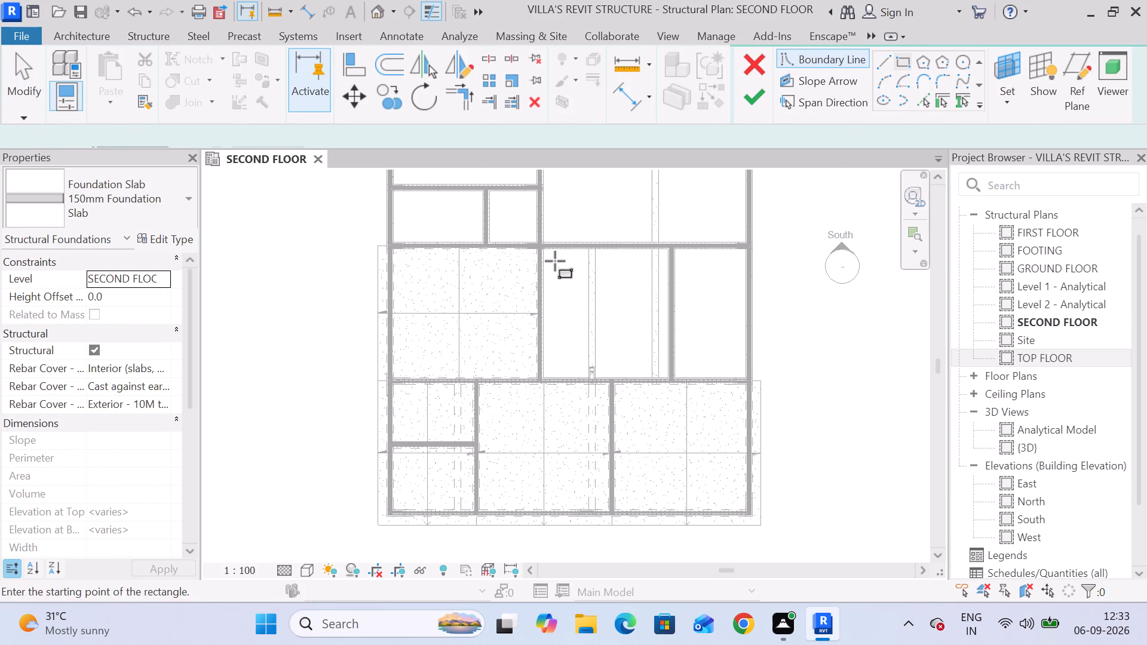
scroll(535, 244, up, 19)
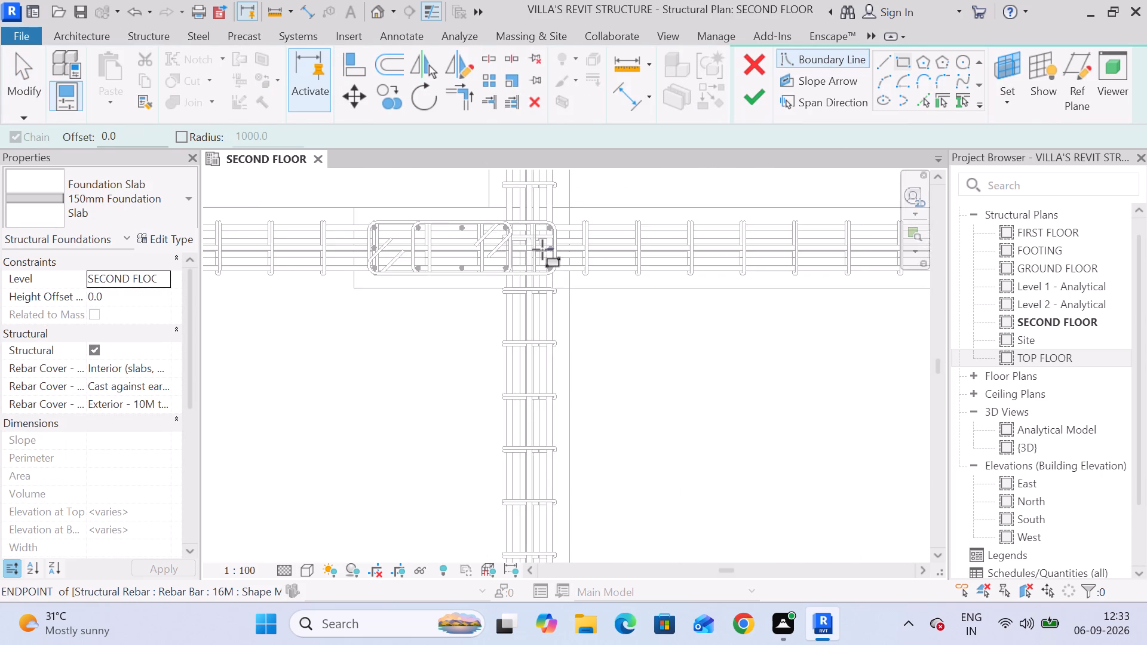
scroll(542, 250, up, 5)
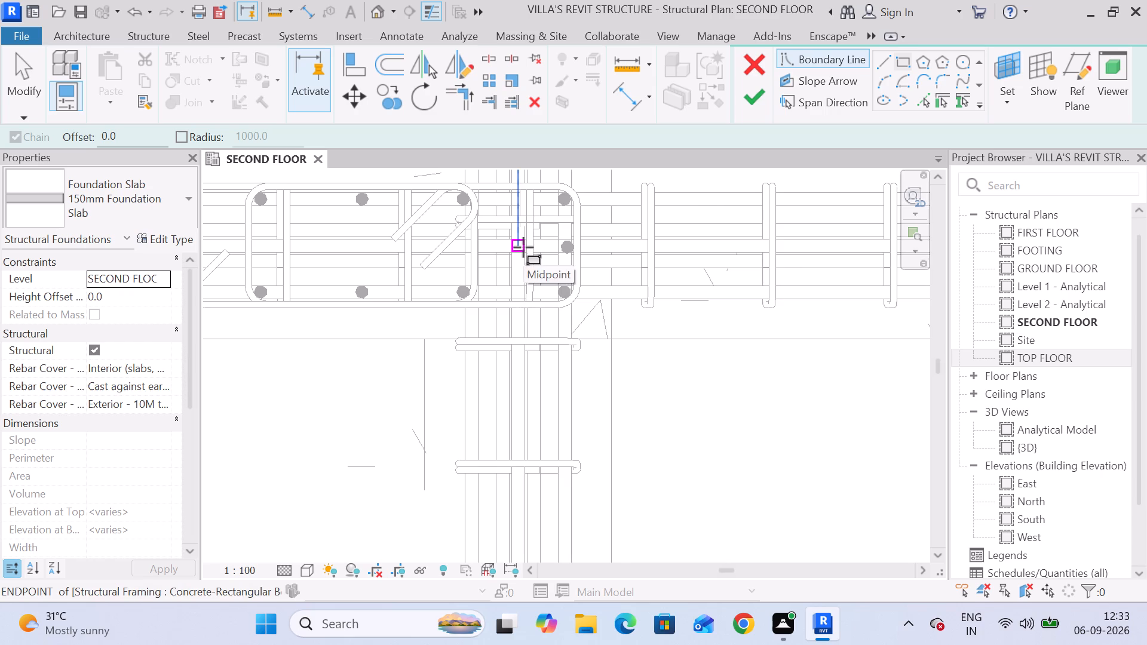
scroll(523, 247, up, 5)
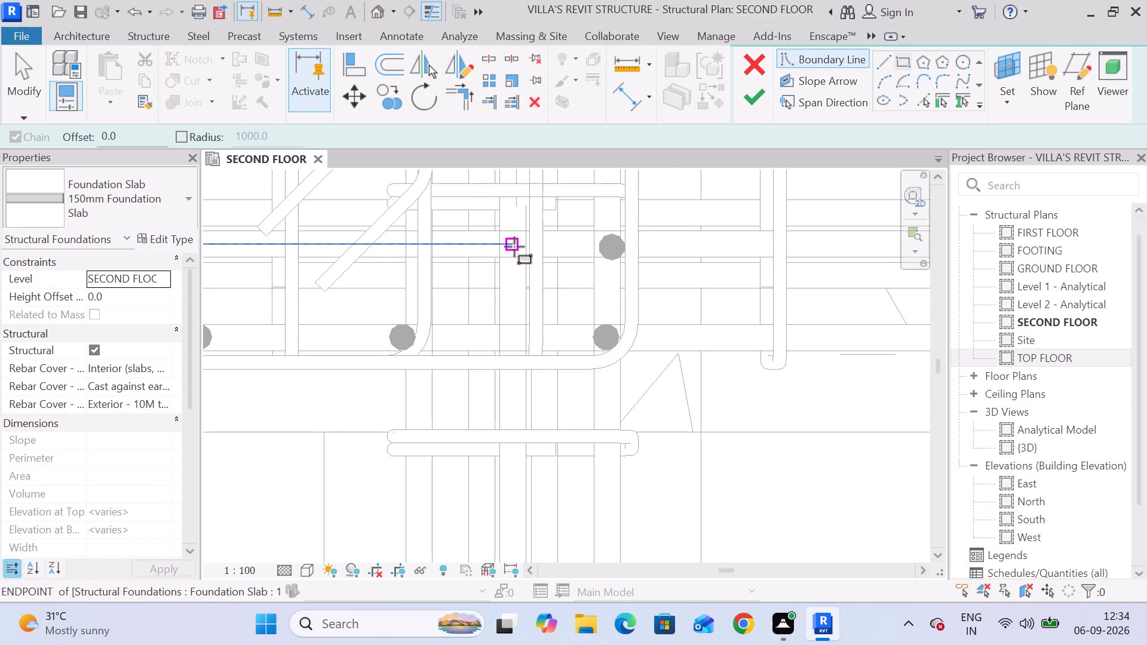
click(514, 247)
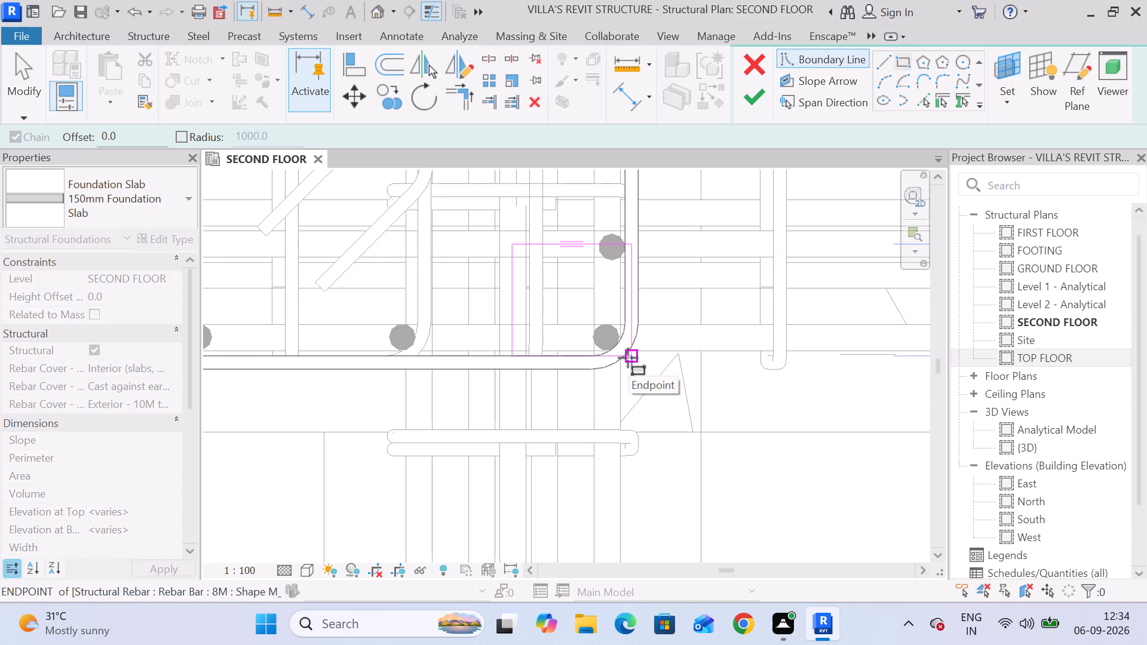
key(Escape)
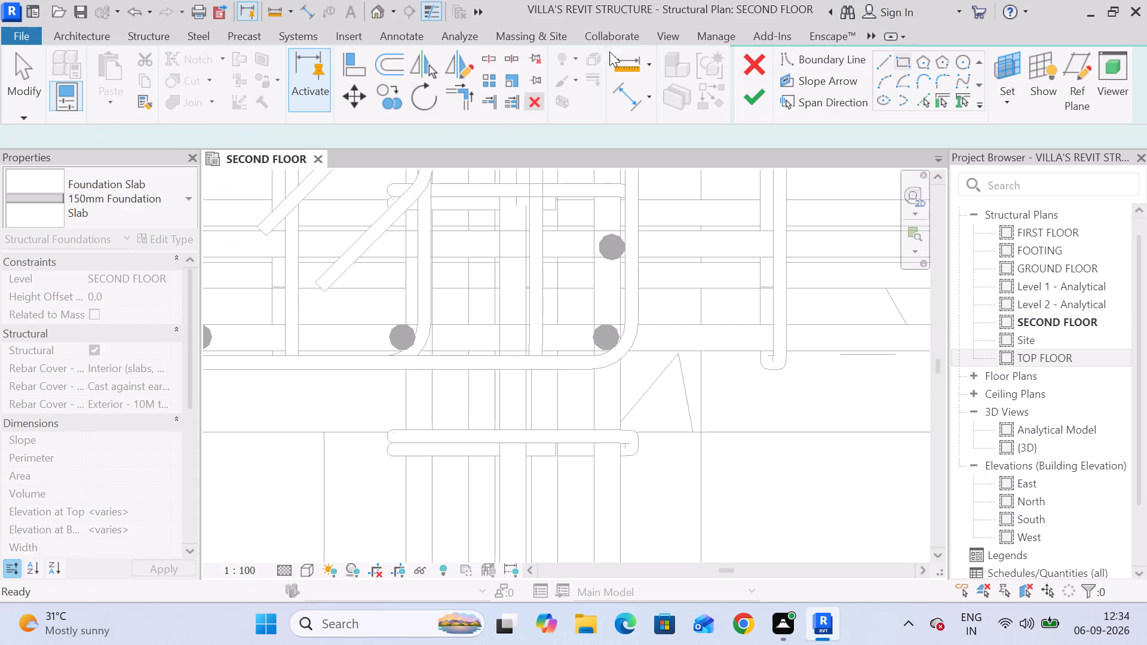
Sketch a rectangular boundary, 0.01" offset, about 4597 by 4724 mm, from the large slab's upper inner corner to the middle bay's opposite beam intersection.
click(906, 64)
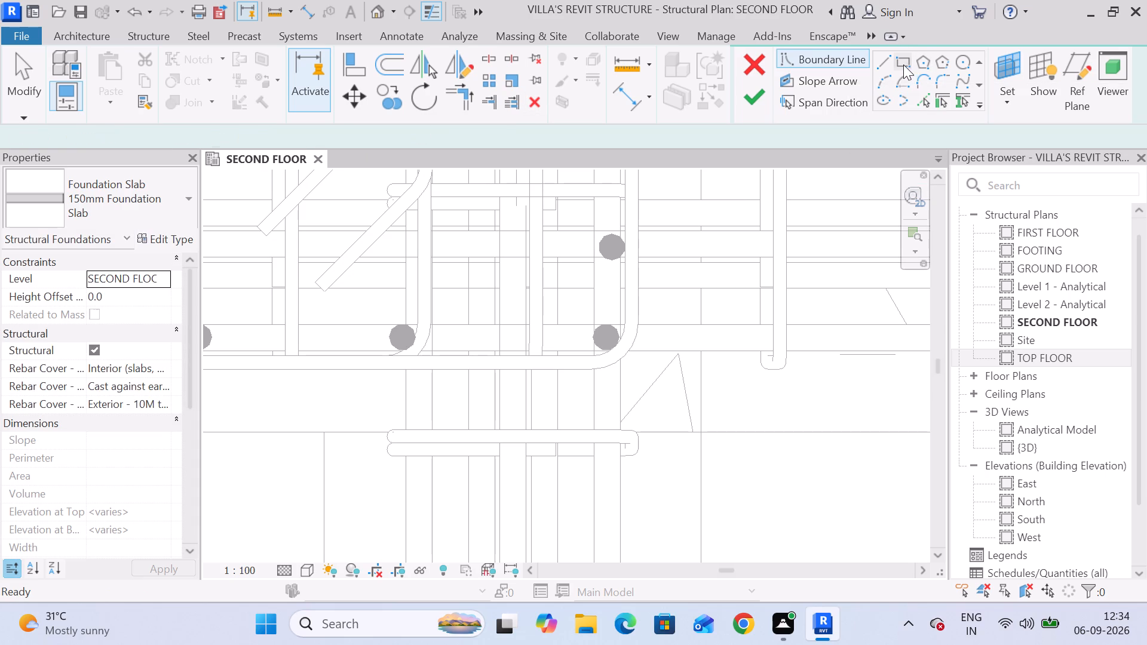
drag(131, 134, 0, 142)
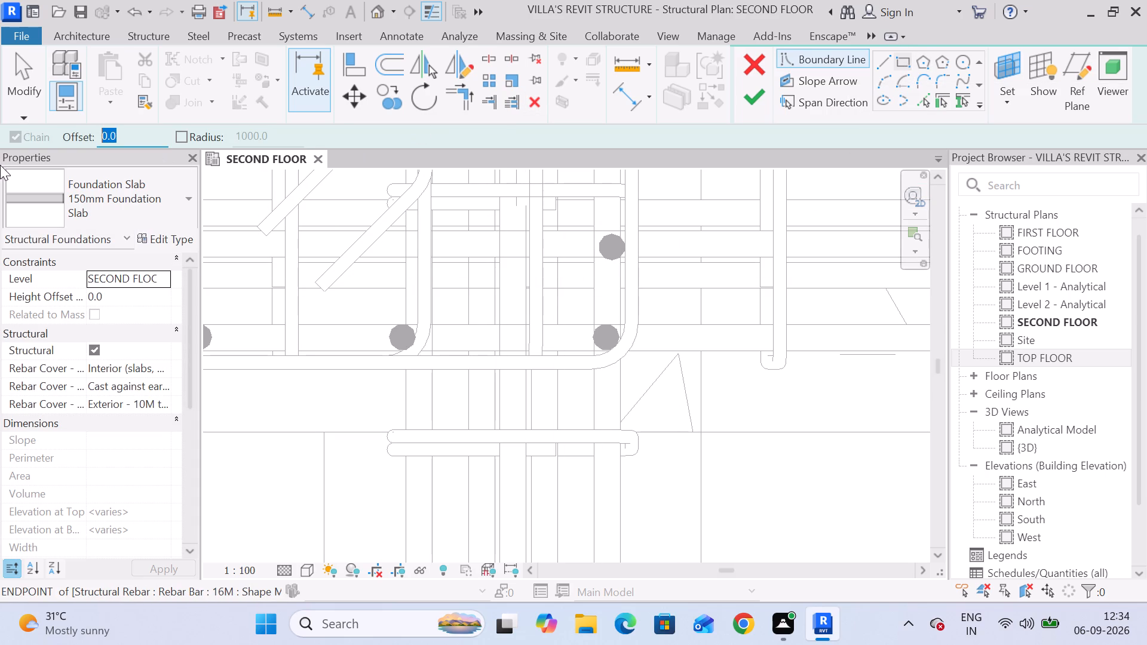
text(0.01)
key(shift+quotedbl)
key(Return)
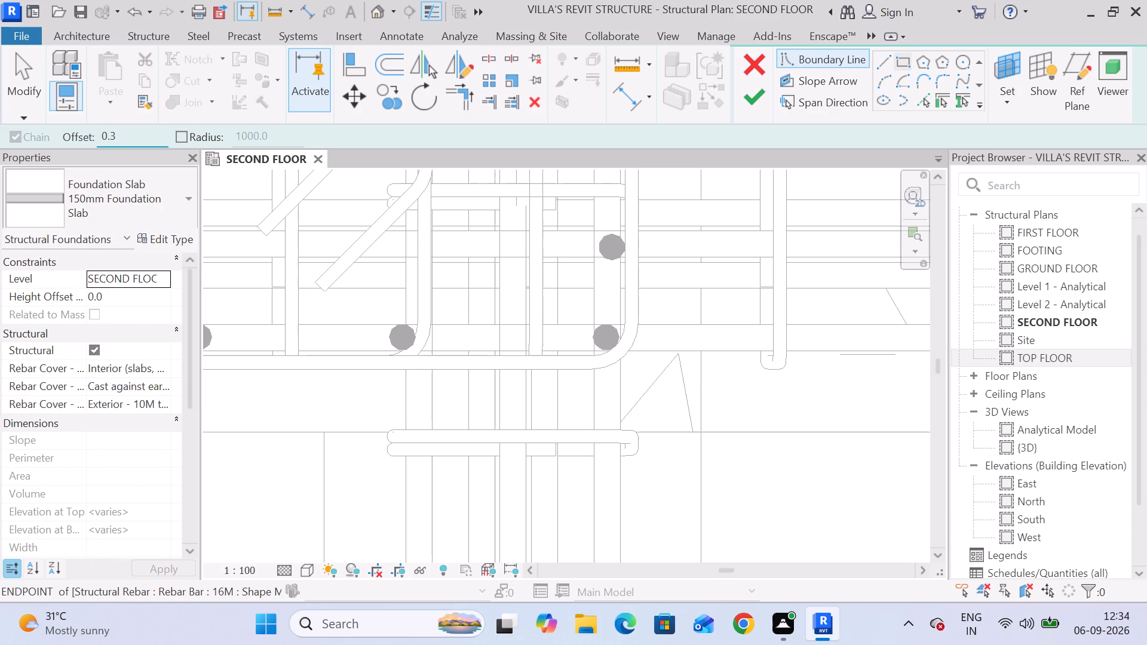
click(513, 245)
scroll(699, 403, down, 6)
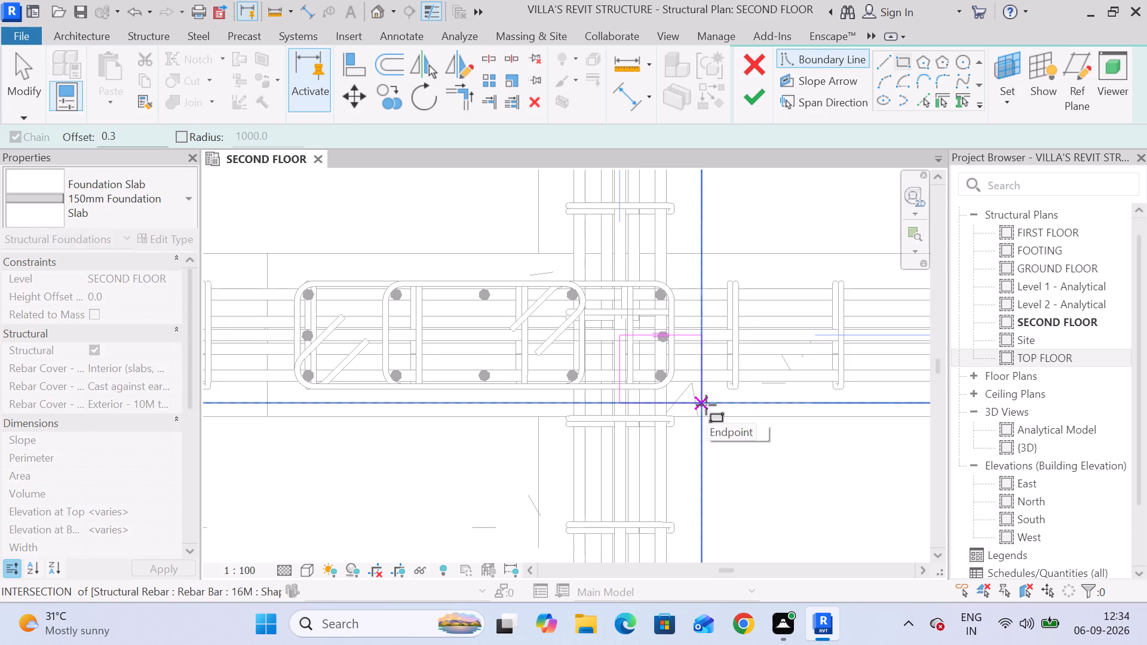
key(space)
middle_drag(768, 493, 537, 327)
scroll(553, 328, down, 6)
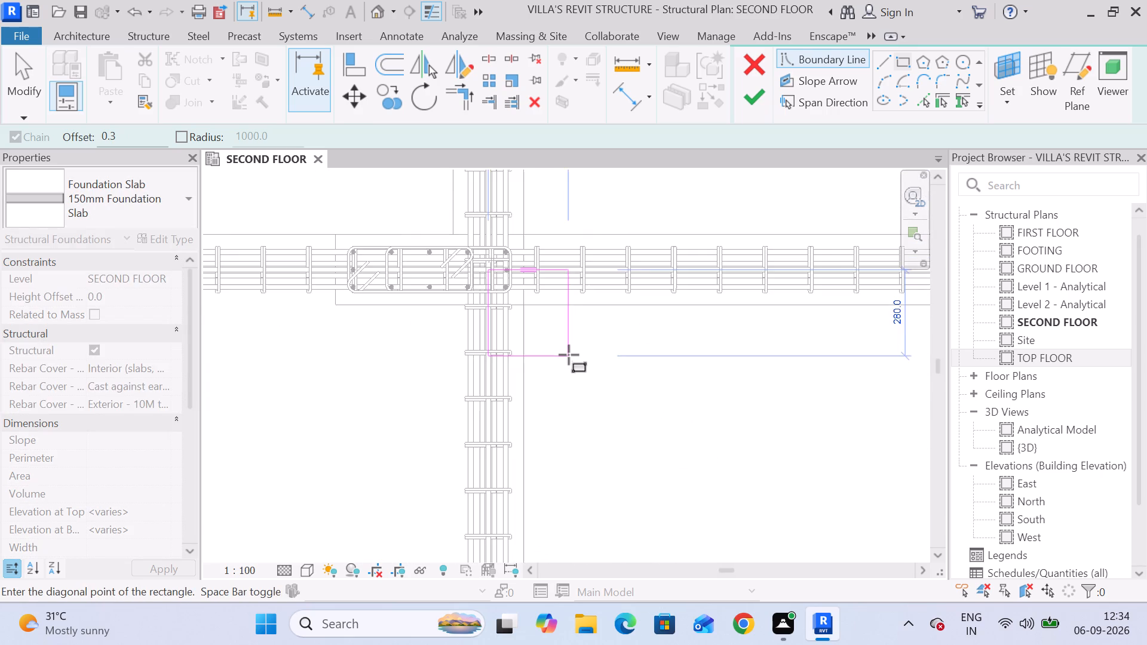
scroll(569, 355, down, 5)
middle_drag(761, 467, 690, 318)
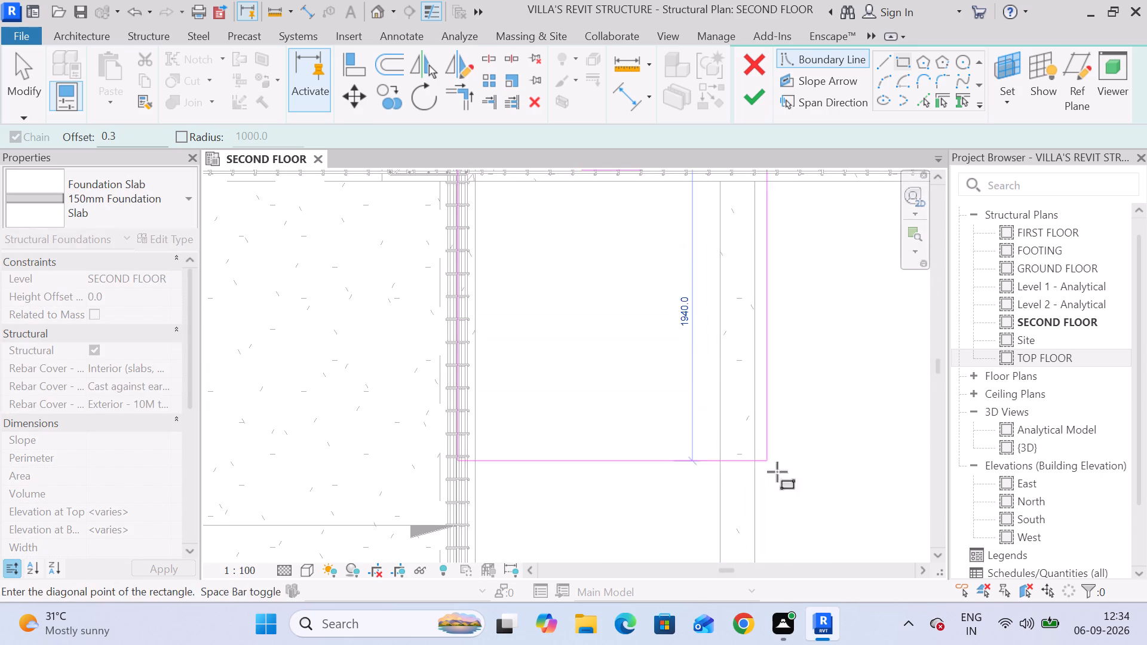
middle_drag(797, 484, 655, 297)
scroll(670, 306, down, 6)
scroll(710, 351, down, 4)
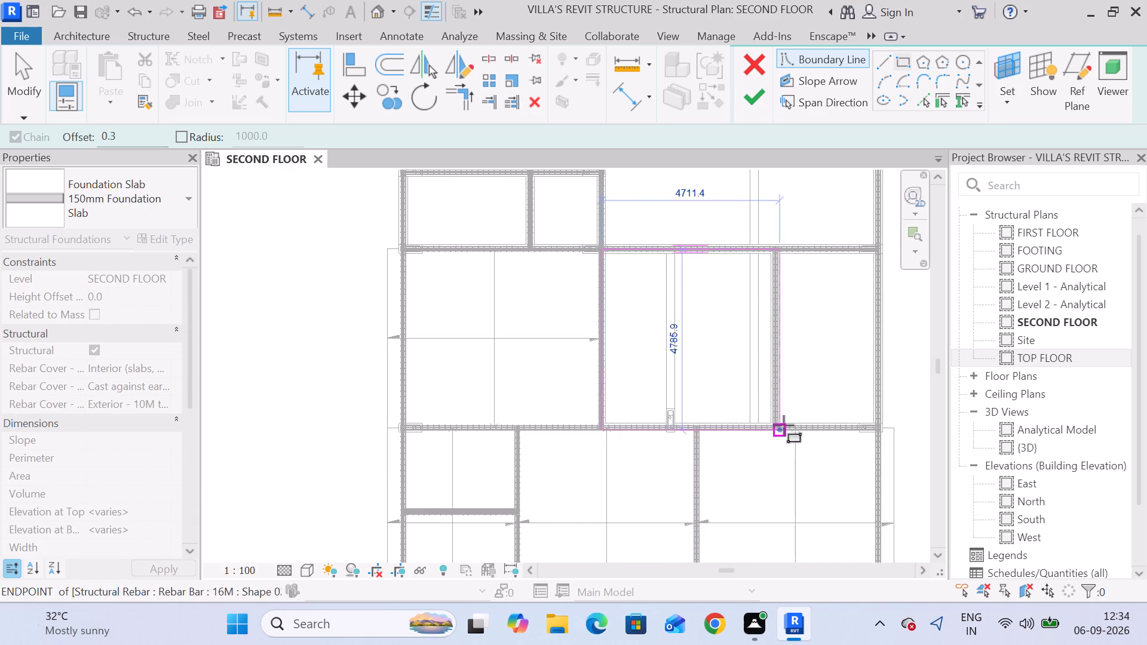
scroll(781, 424, up, 16)
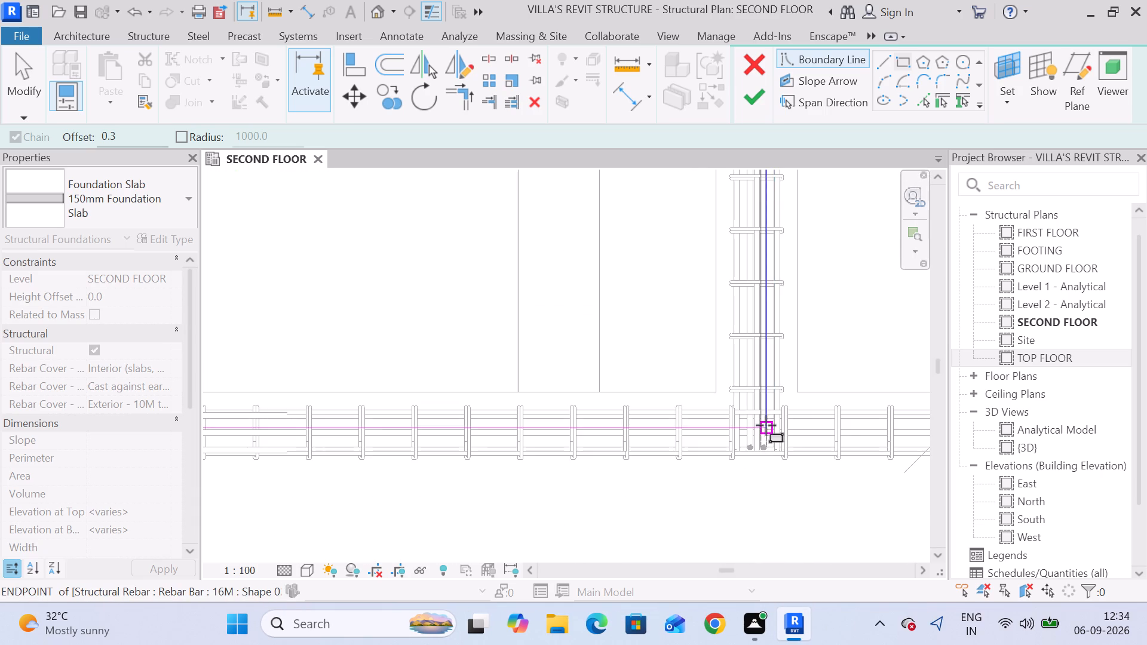
scroll(766, 425, up, 9)
middle_drag(760, 461, 707, 365)
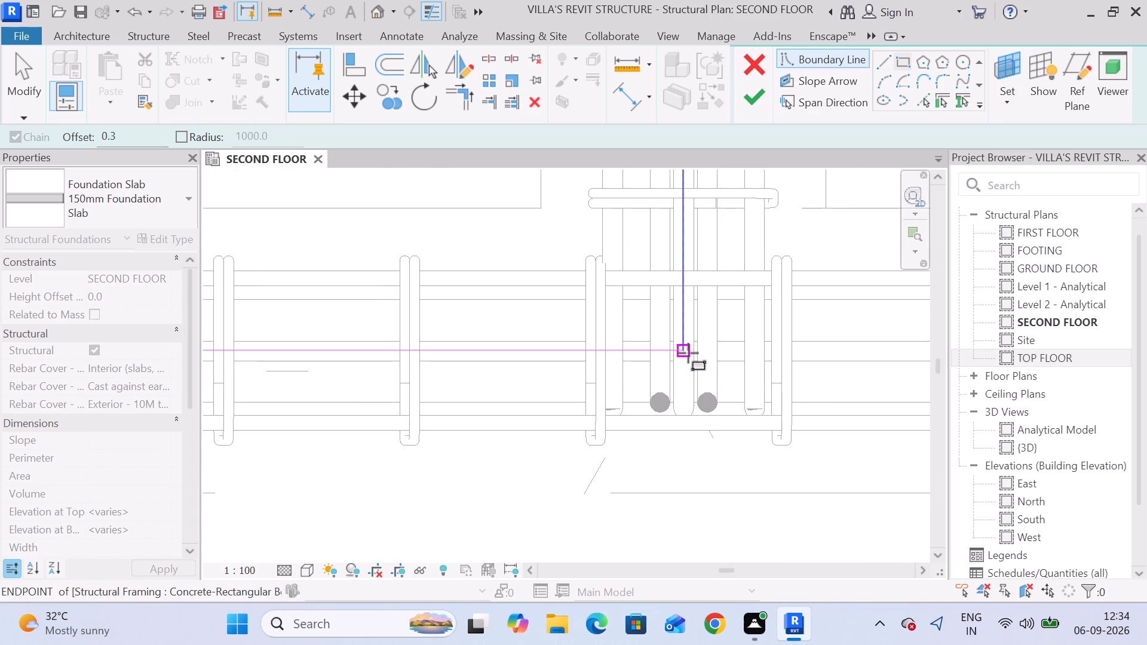
click(688, 353)
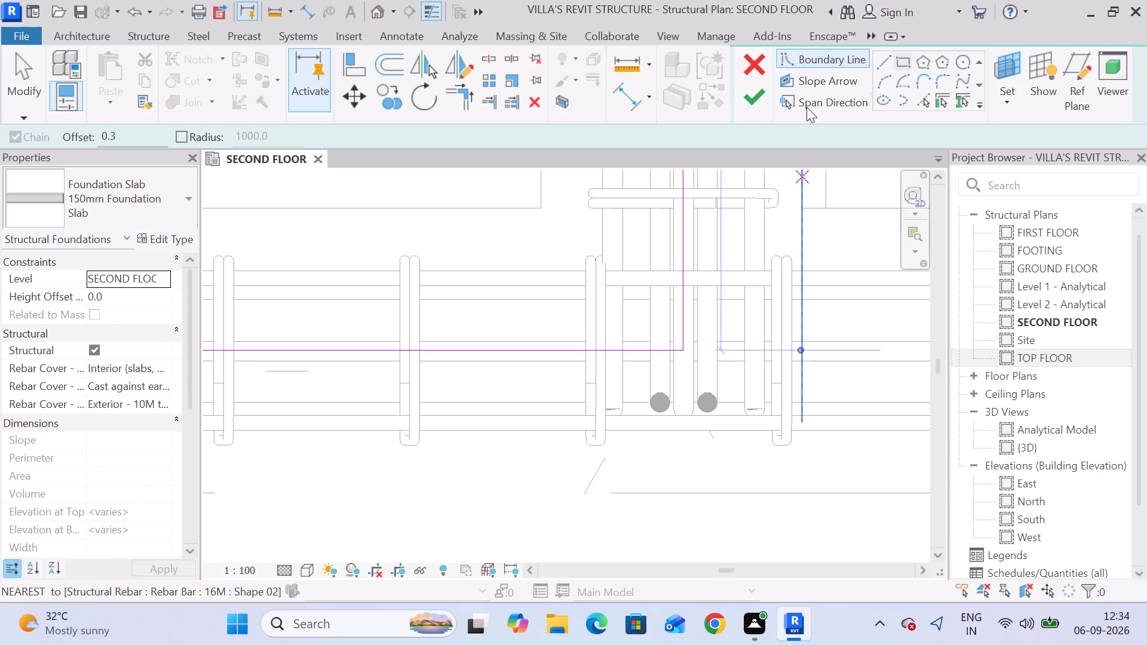
Finish the boundary sketch to create the middle bay's 150mm foundation slab.
click(740, 93)
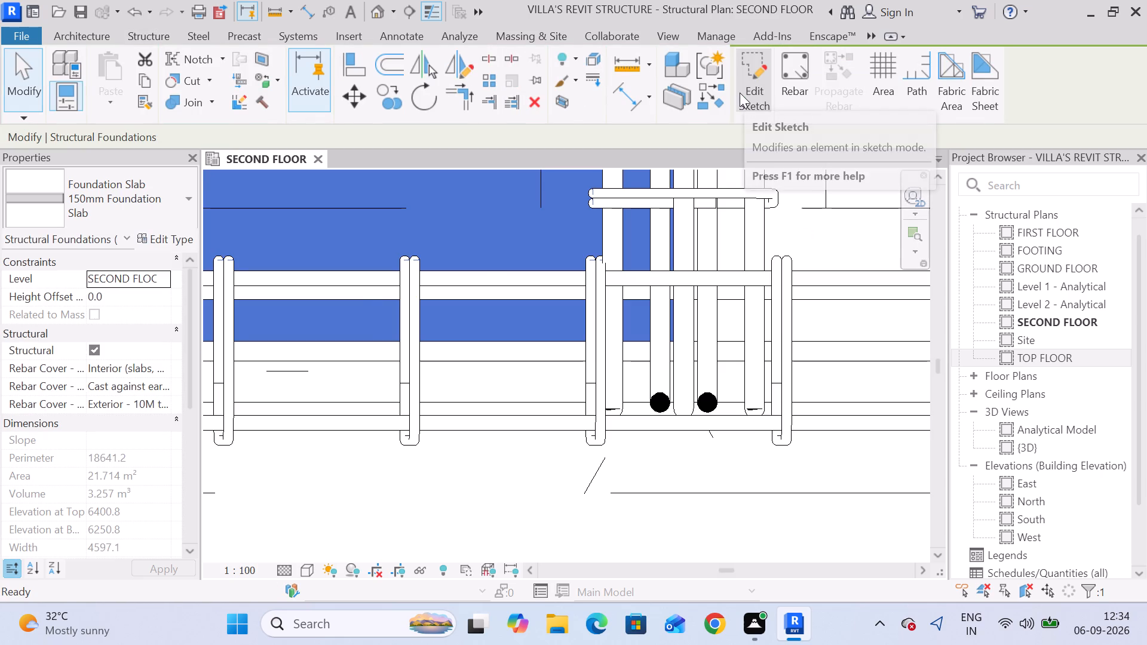
scroll(753, 145, down, 6)
scroll(777, 230, down, 10)
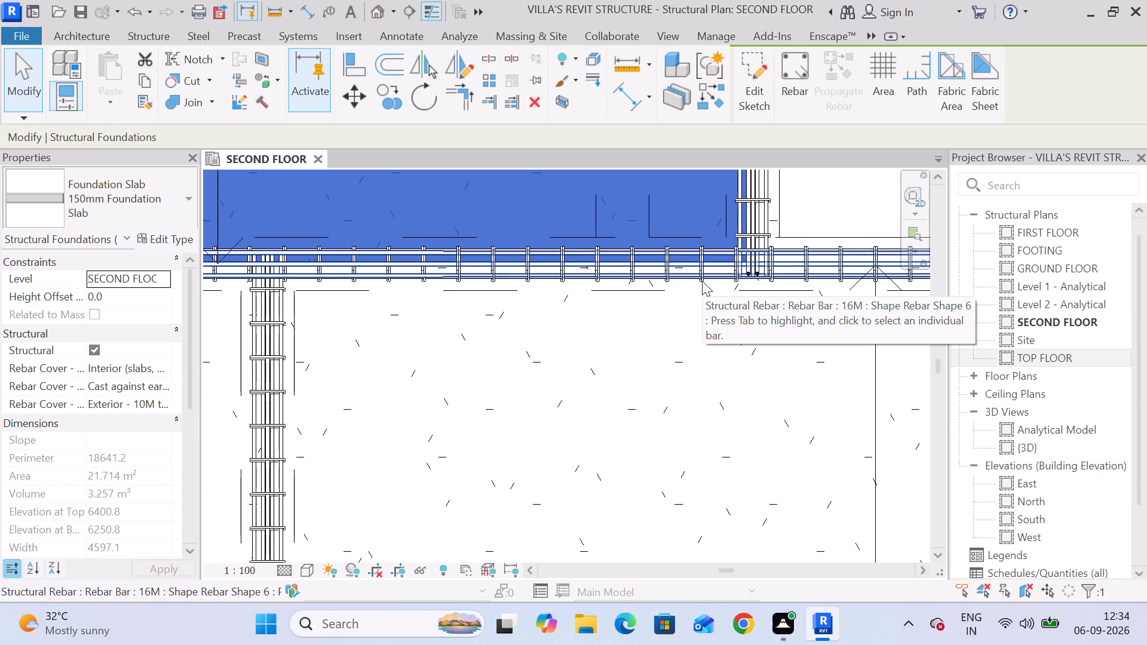
scroll(700, 281, down, 4)
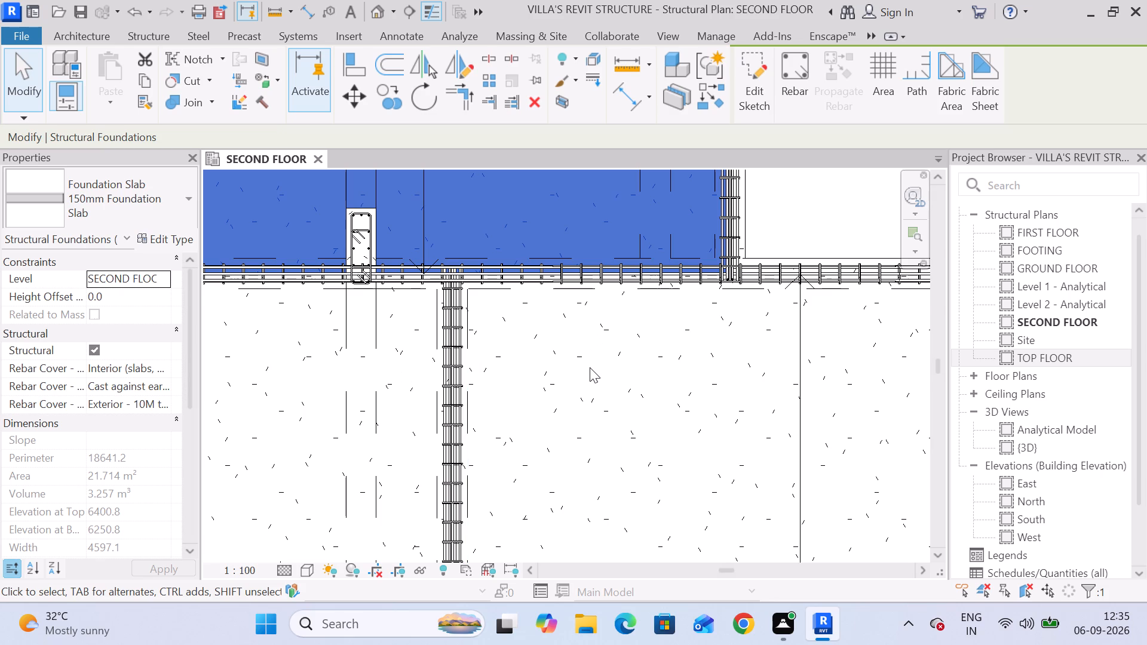
scroll(590, 367, down, 2)
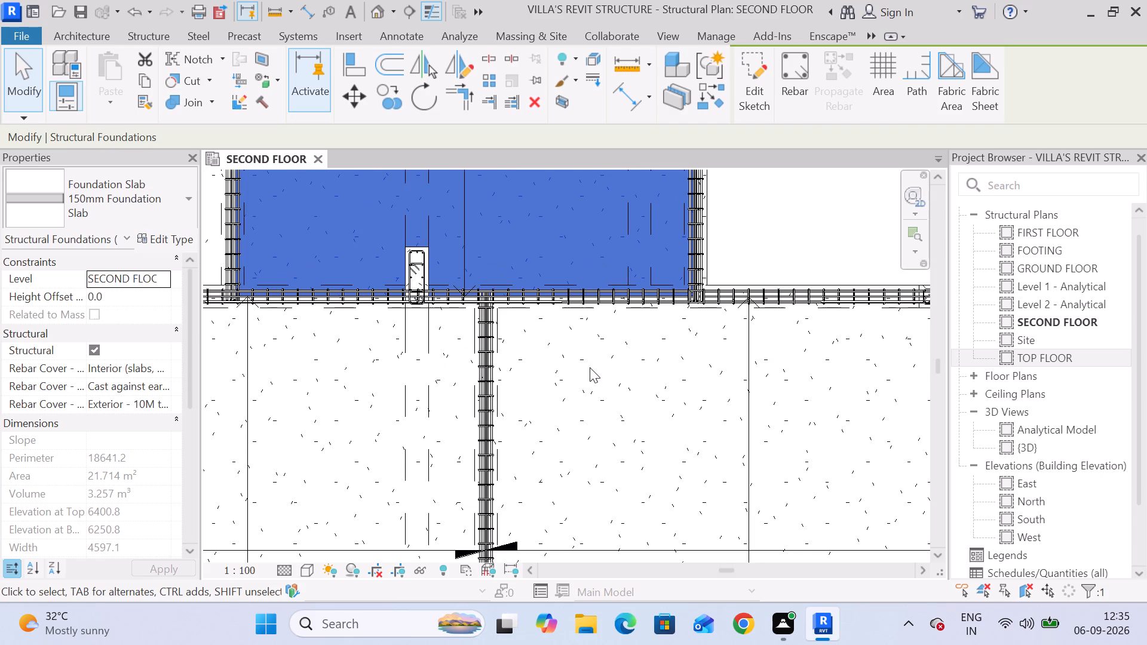
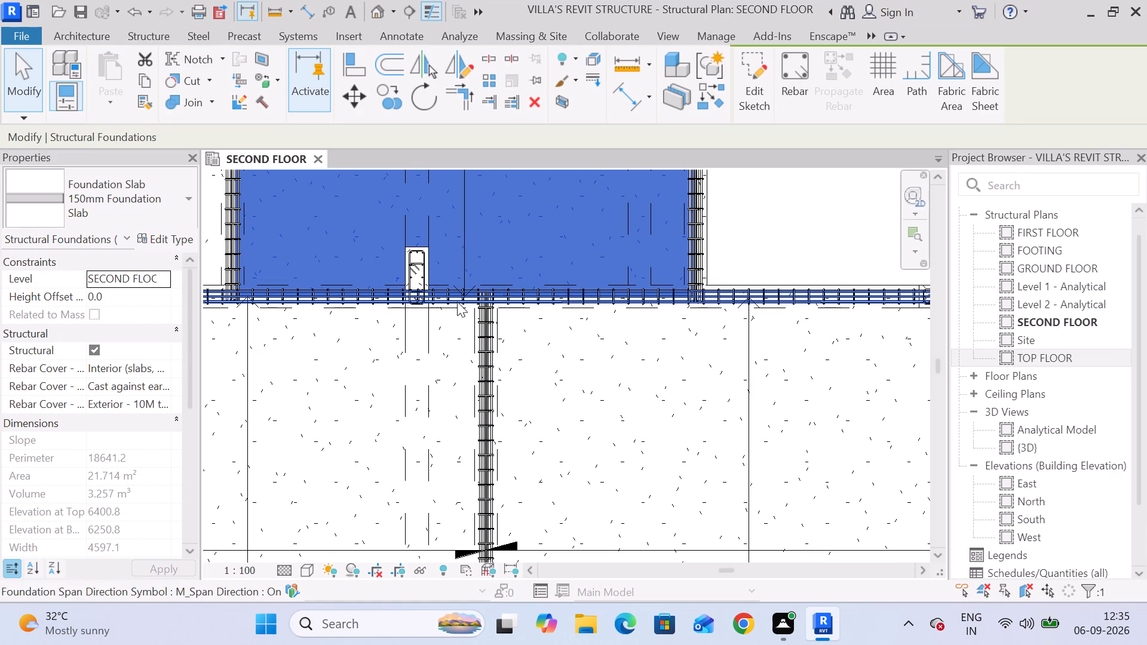
Start a structural foundation slab sketch for the open narrow end bay beside the middle bay's slab.
scroll(763, 287, down, 5)
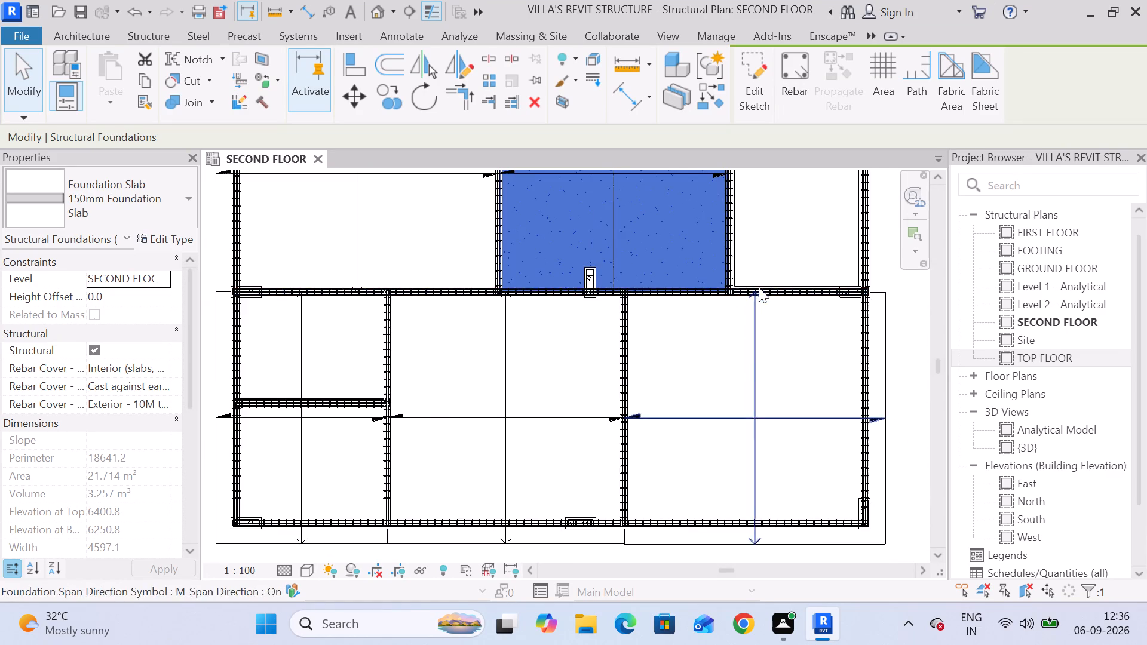
middle_drag(744, 270, 744, 465)
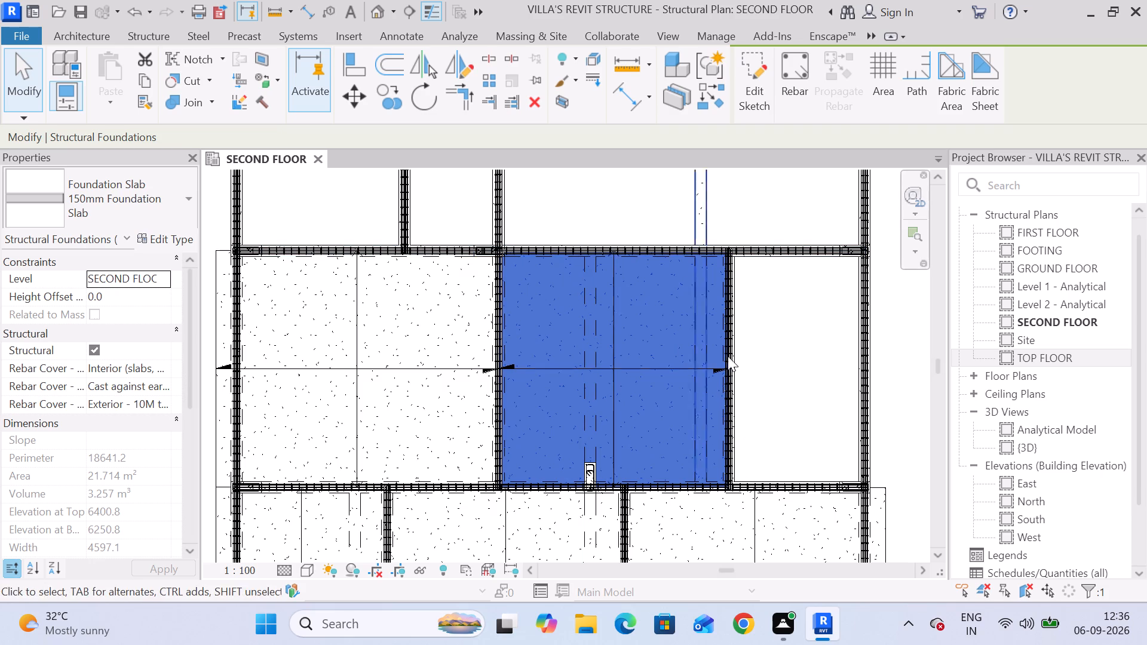
middle_drag(783, 370, 702, 312)
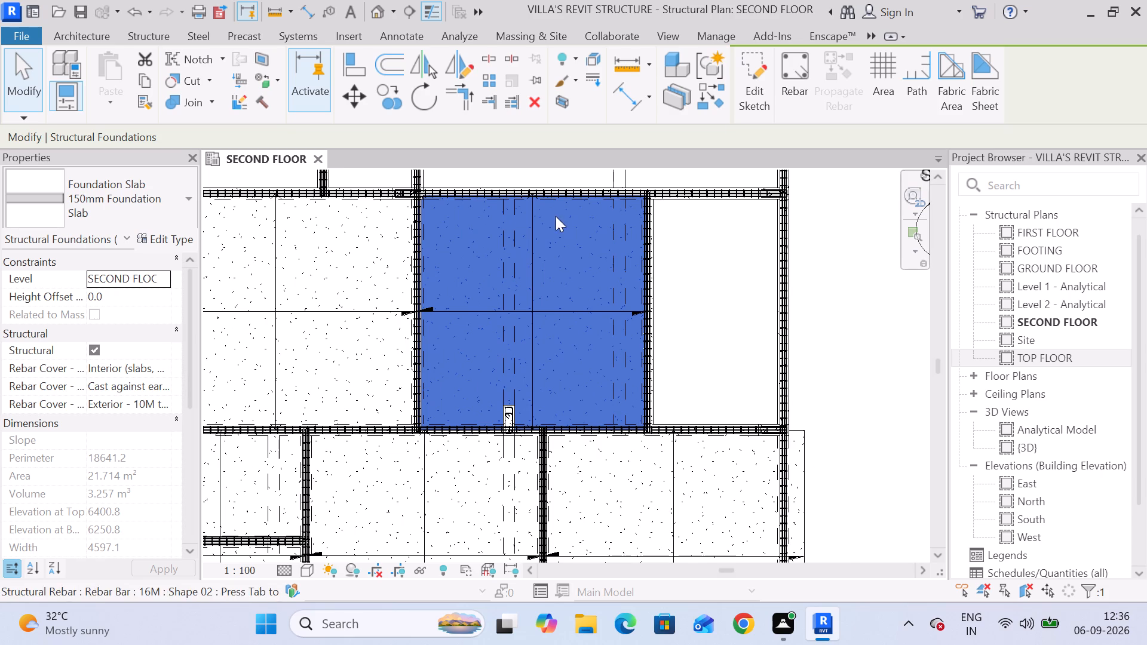
middle_drag(745, 259, 633, 302)
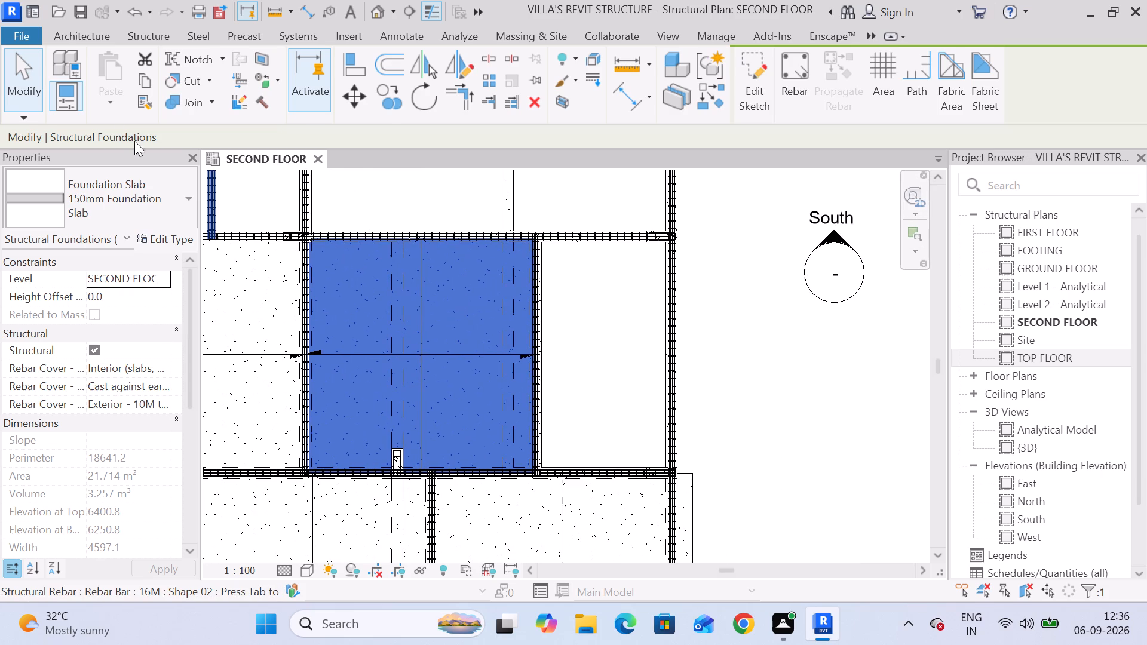
click(155, 41)
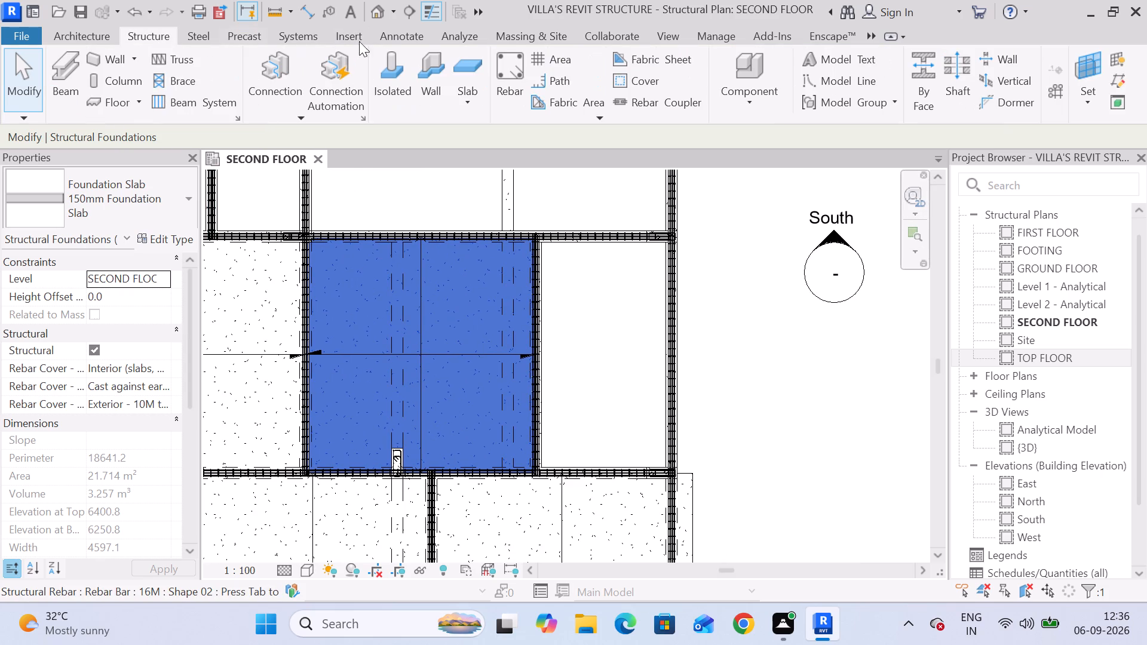
click(468, 71)
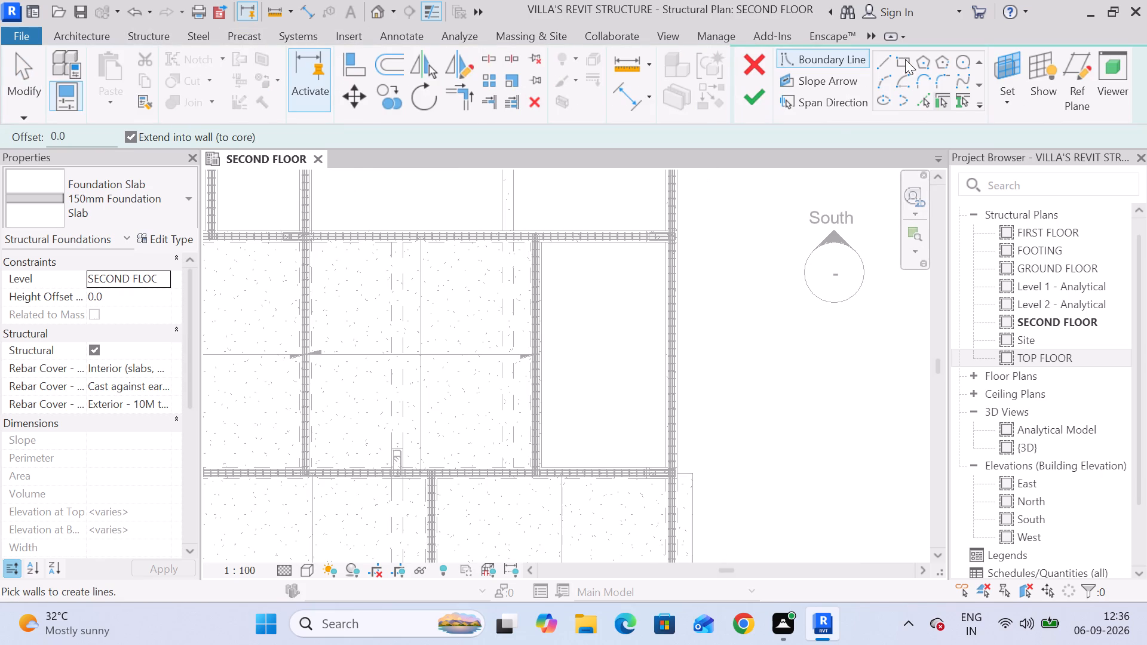
Sketch a rectangular boundary, 0.01" offset, about 4725 mm long, from the middle slab's lower beam intersection to just past the outer beam's upper corner.
click(905, 59)
scroll(531, 480, up, 3)
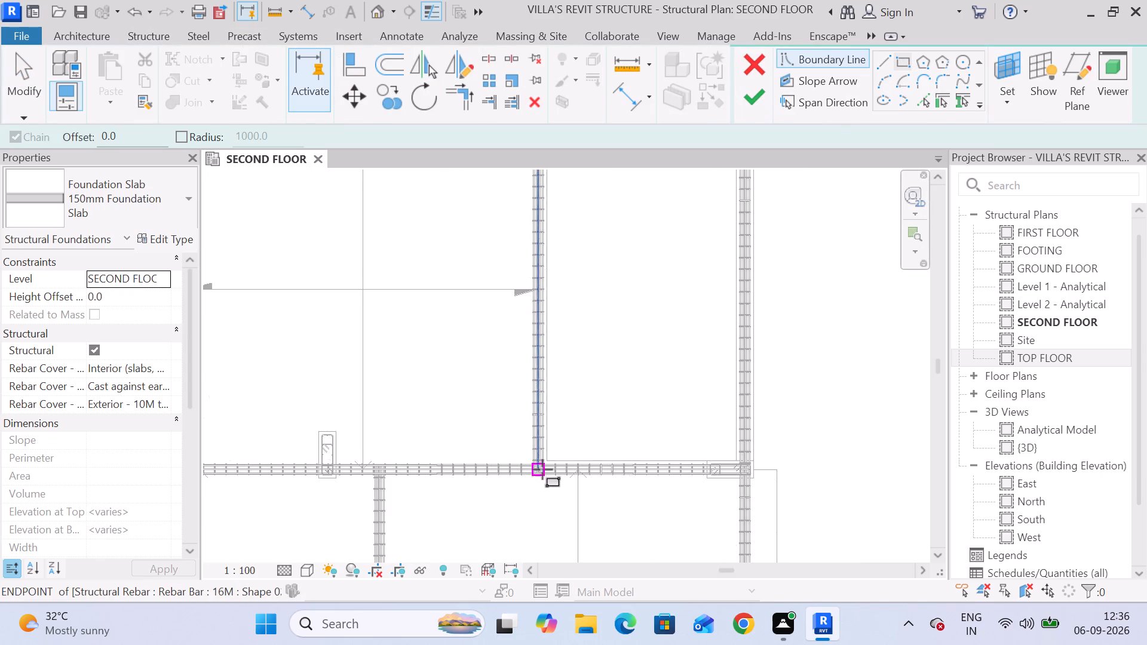
scroll(544, 470, up, 14)
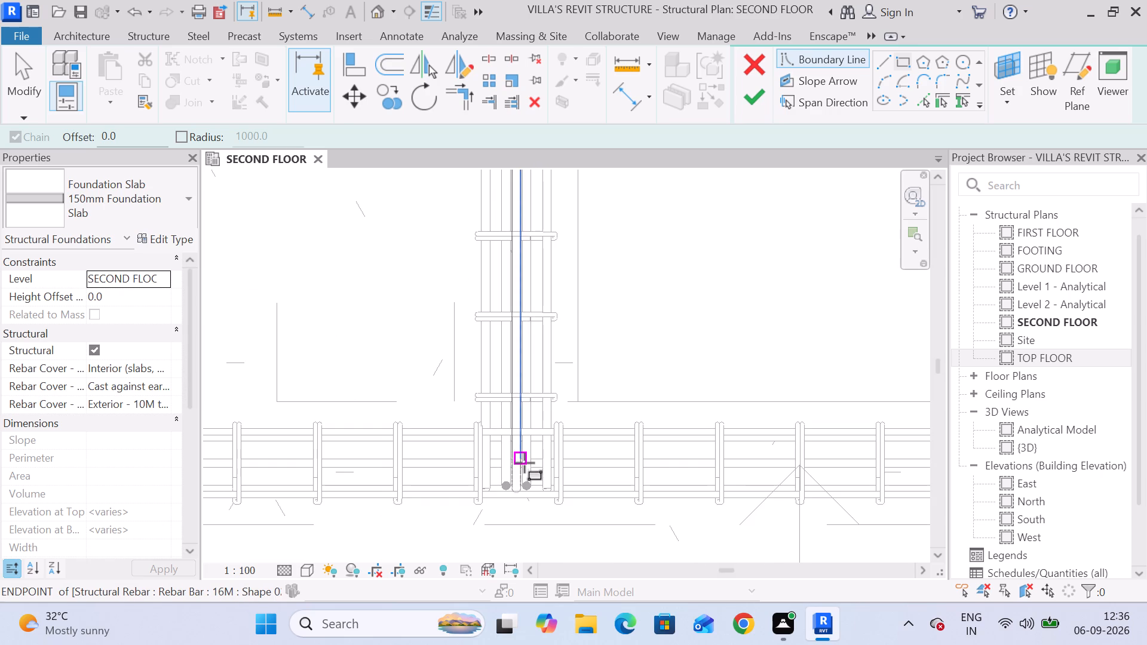
scroll(526, 463, up, 5)
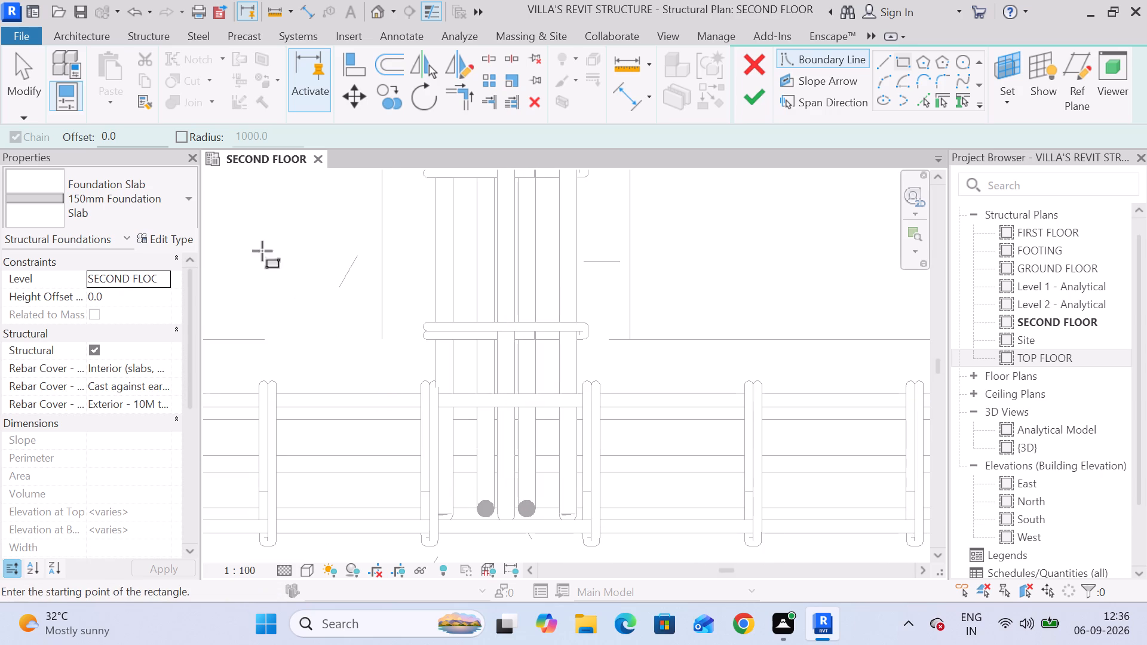
drag(97, 133, 0, 142)
drag(122, 140, 60, 149)
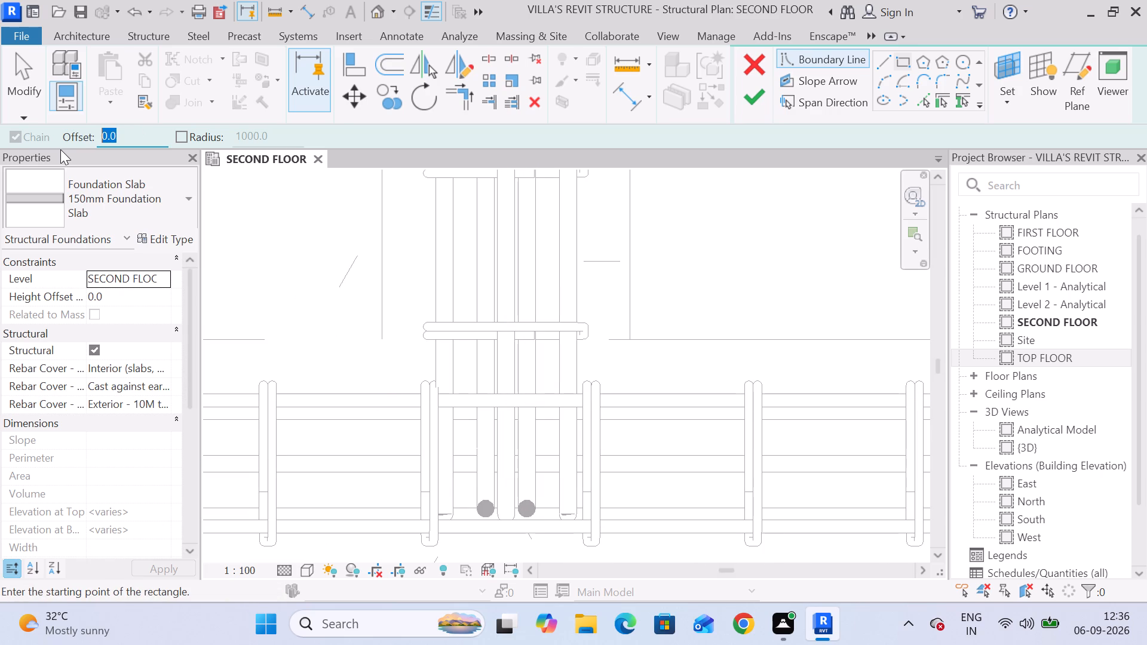
text(0.01)
key(shift+Left)
key(shift+quotedbl)
key(BackSpace)
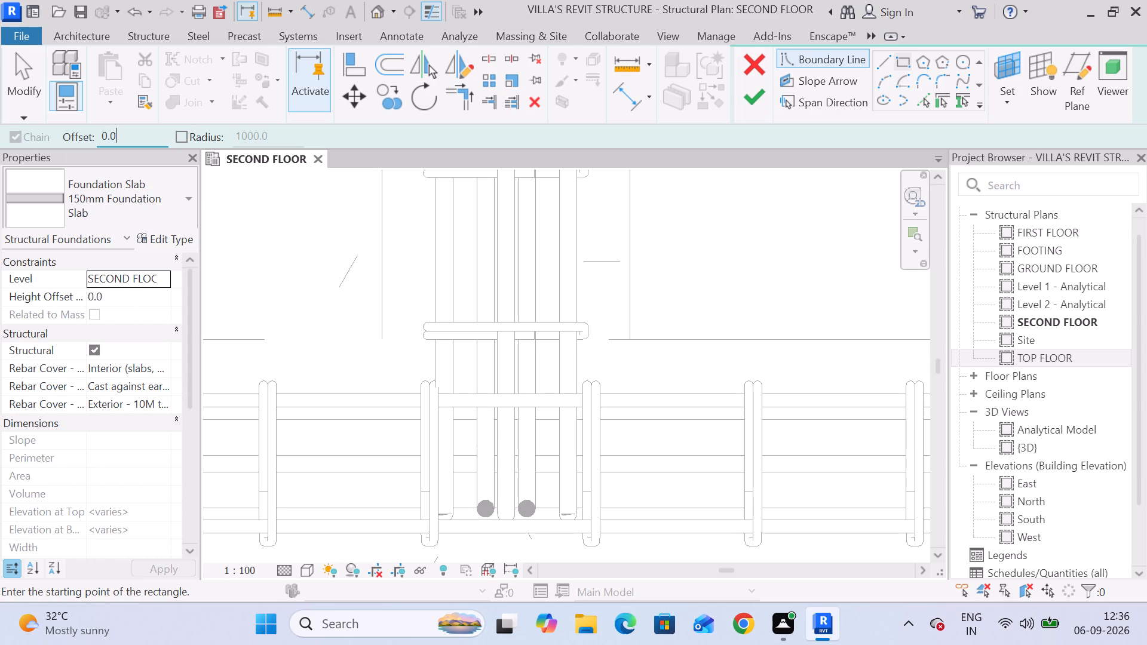
key(1)
key(shift+quotedbl)
key(Return)
scroll(538, 371, down, 3)
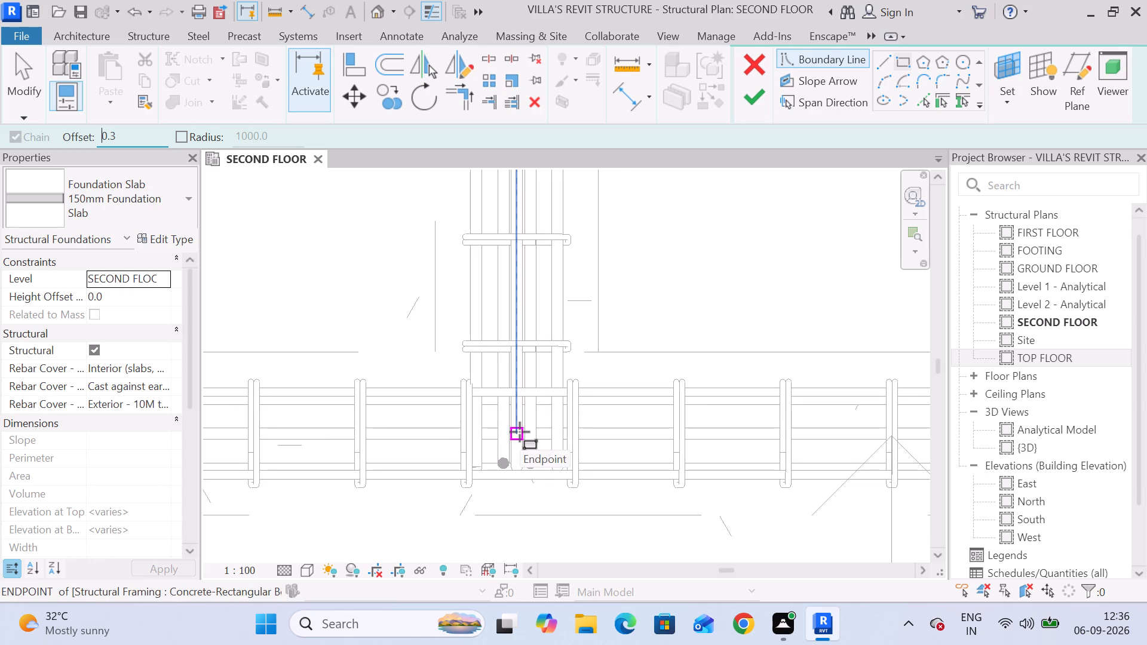
click(514, 434)
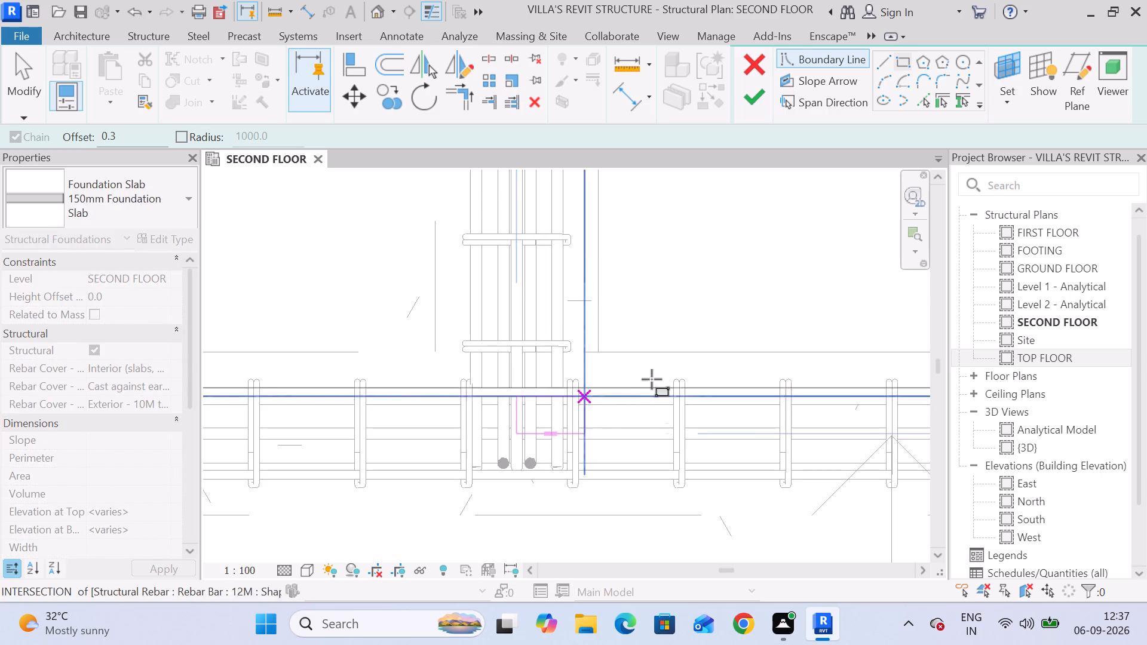
scroll(771, 355, down, 11)
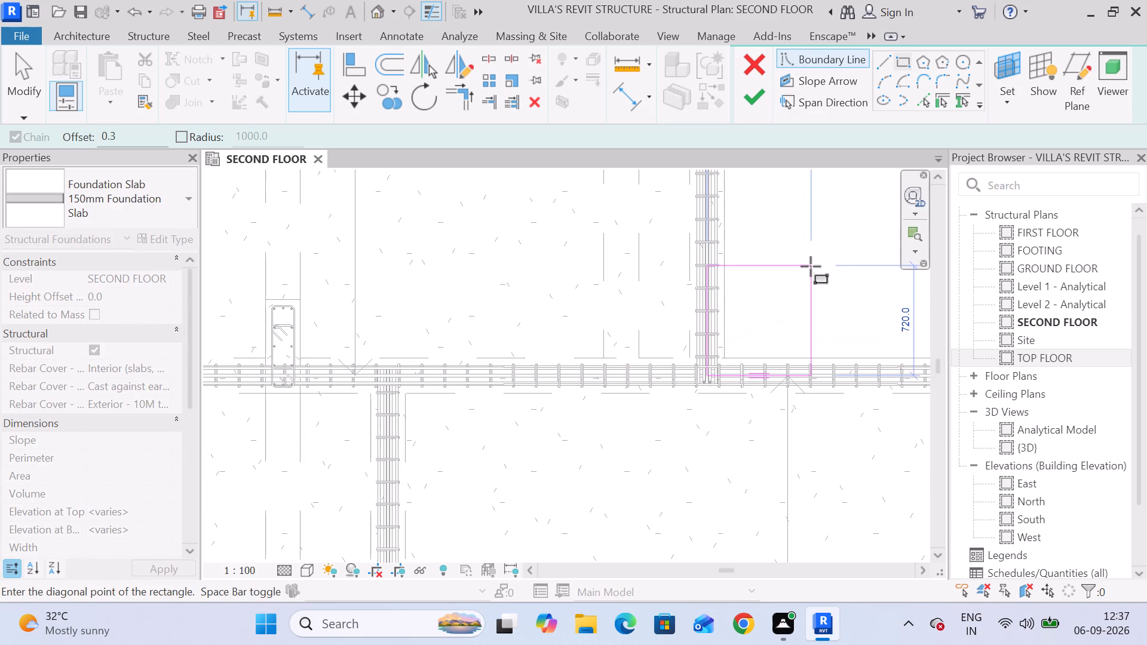
key(space)
scroll(811, 266, down, 3)
middle_drag(808, 266, 497, 504)
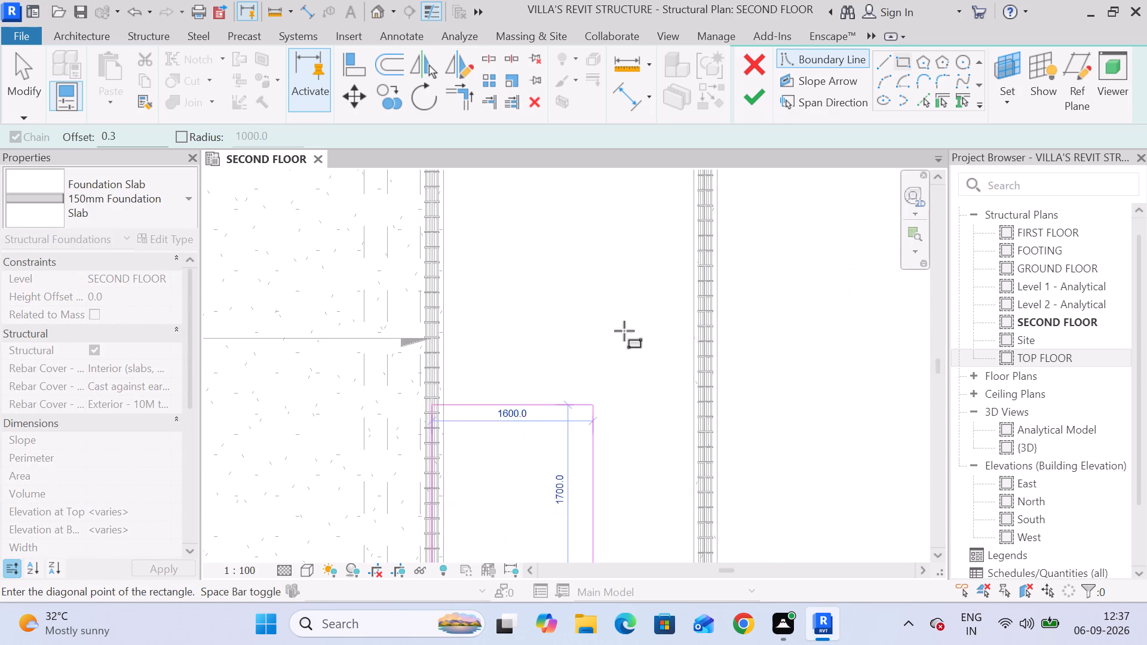
scroll(658, 262, down, 5)
scroll(690, 182, up, 4)
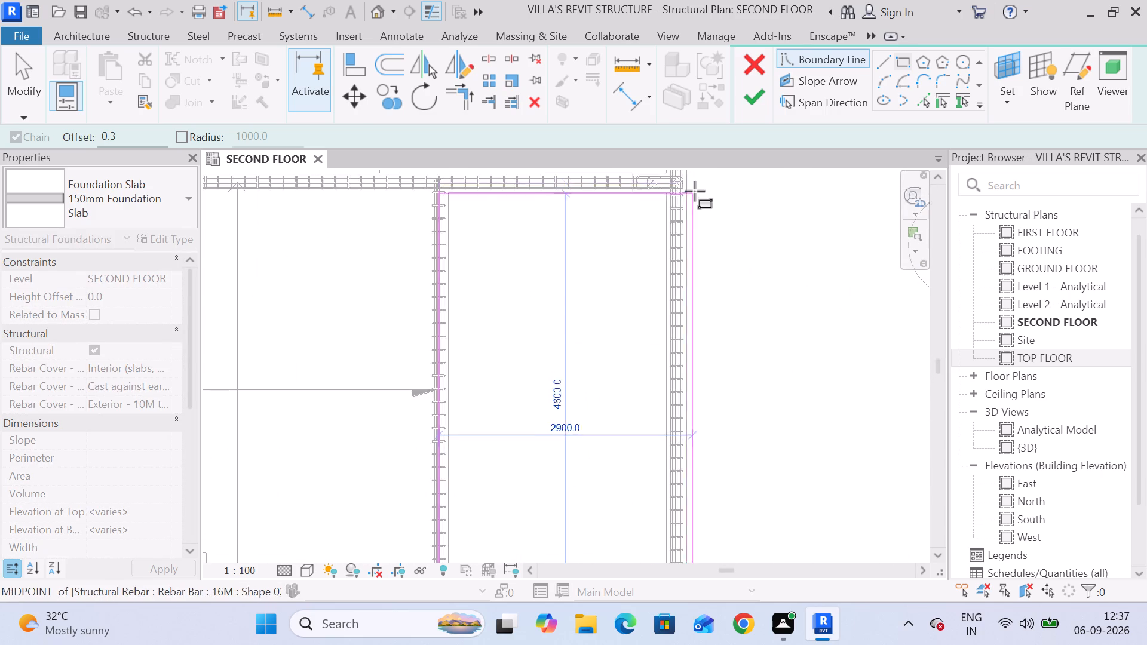
scroll(695, 191, up, 4)
middle_drag(711, 186, 716, 283)
scroll(716, 283, up, 8)
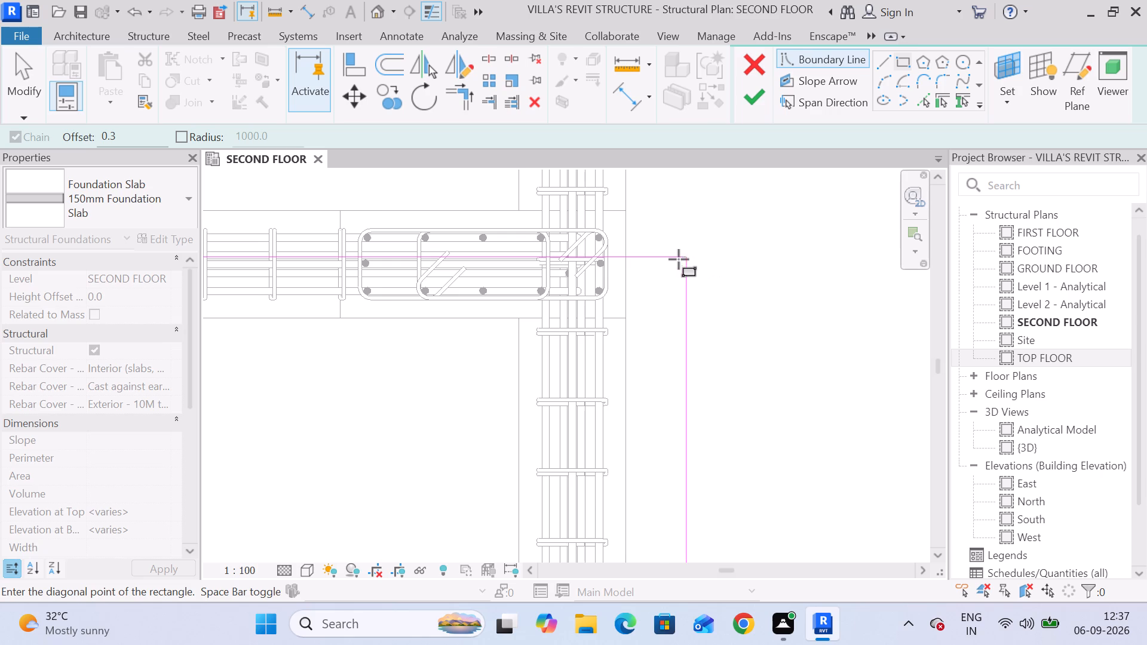
scroll(655, 268, up, 4)
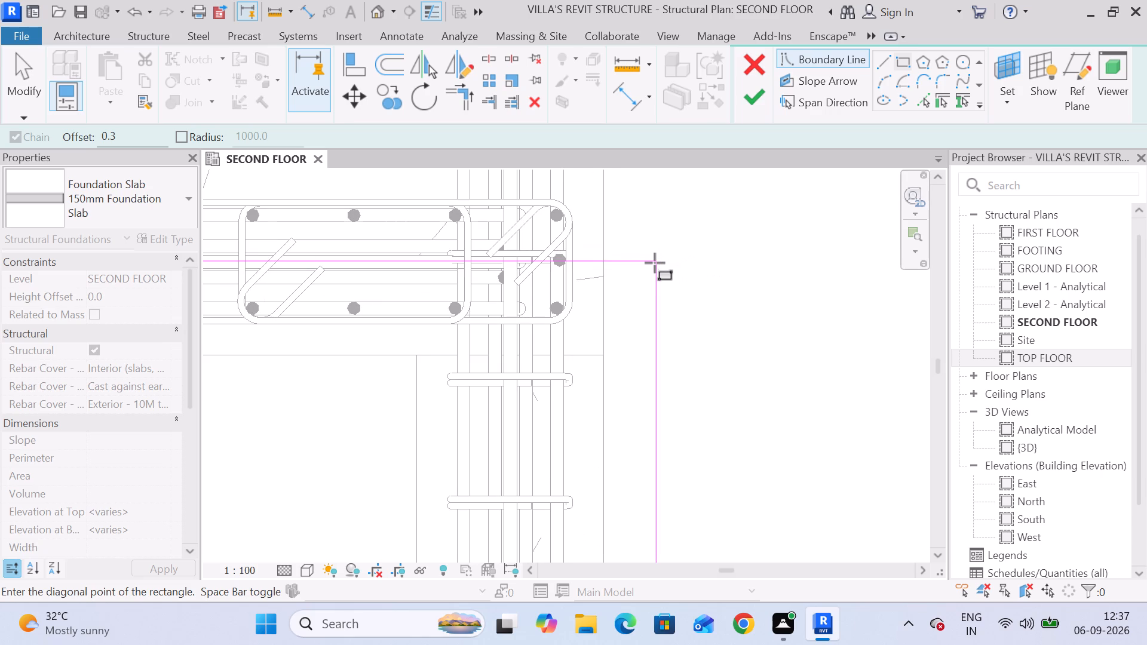
click(655, 262)
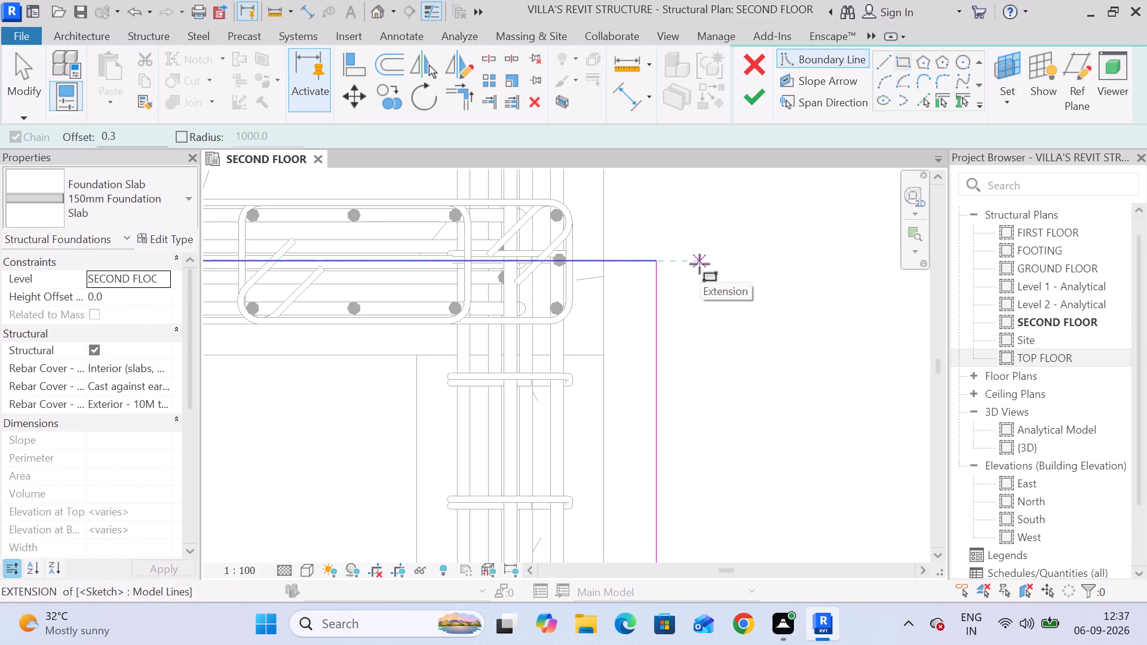
key(Escape)
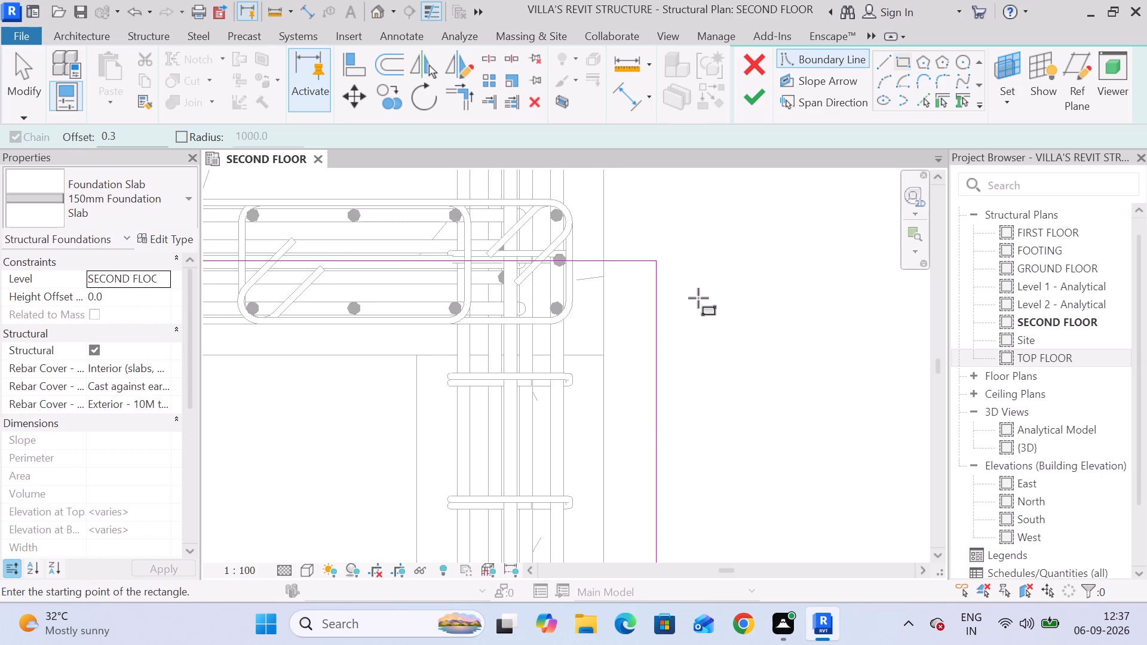
Align the boundary's outer edge beyond the beam with the outer edge of the adjoining slab below.
click(38, 93)
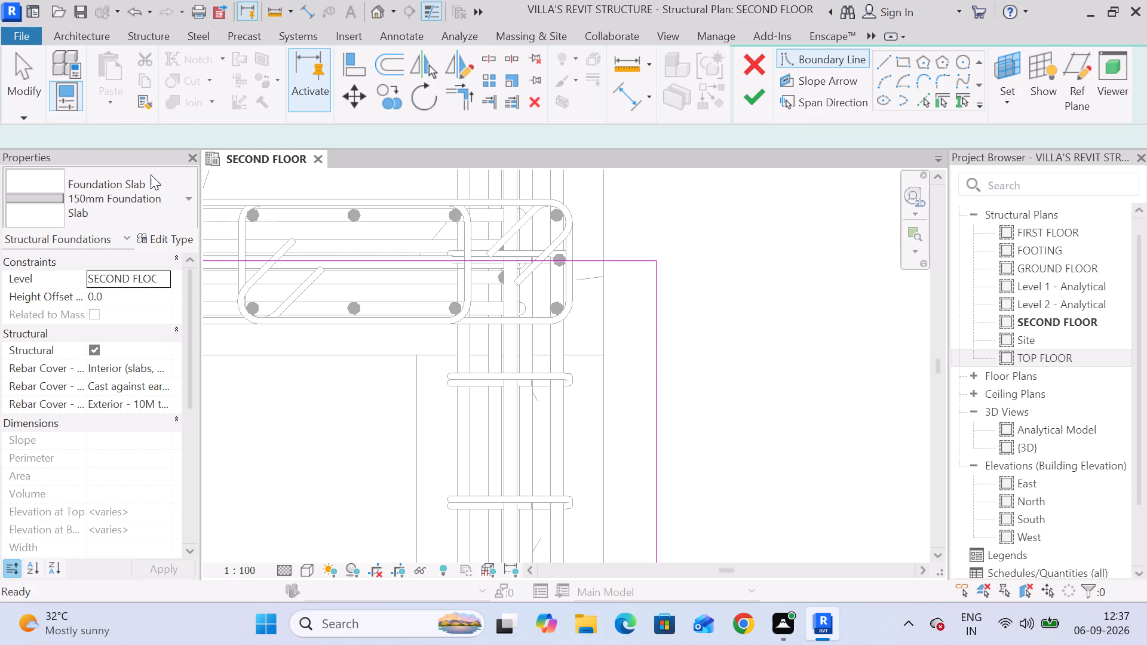
click(655, 359)
scroll(712, 427, down, 5)
middle_drag(743, 462, 663, 196)
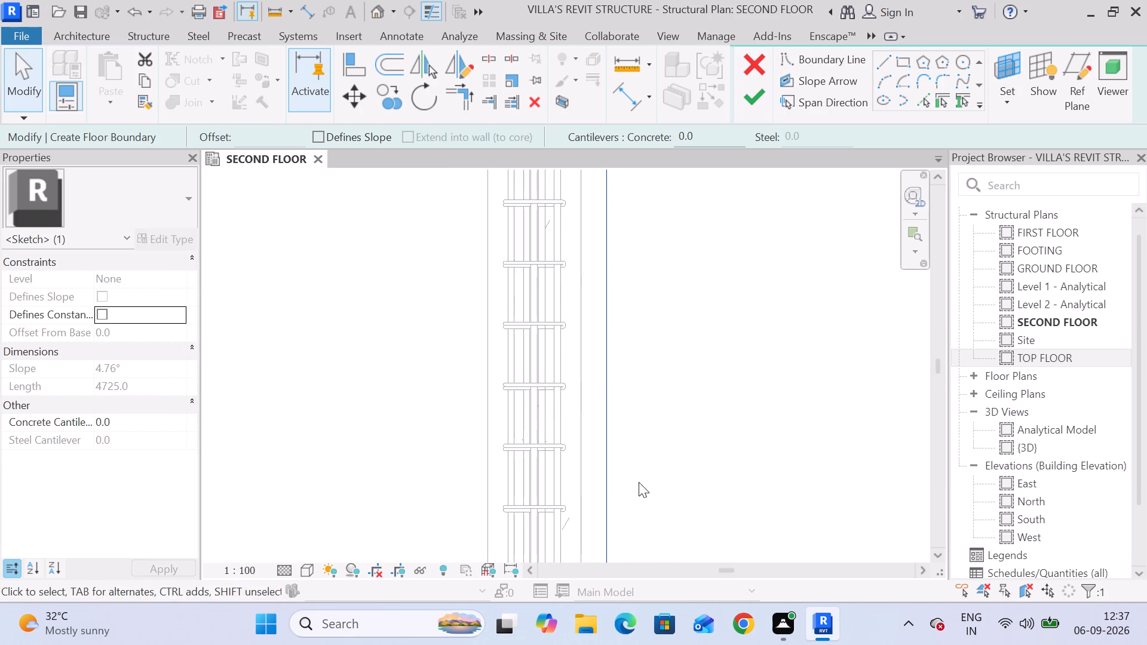
middle_drag(649, 520, 649, 313)
middle_drag(672, 487, 694, 248)
scroll(694, 247, up, 1)
scroll(709, 260, down, 12)
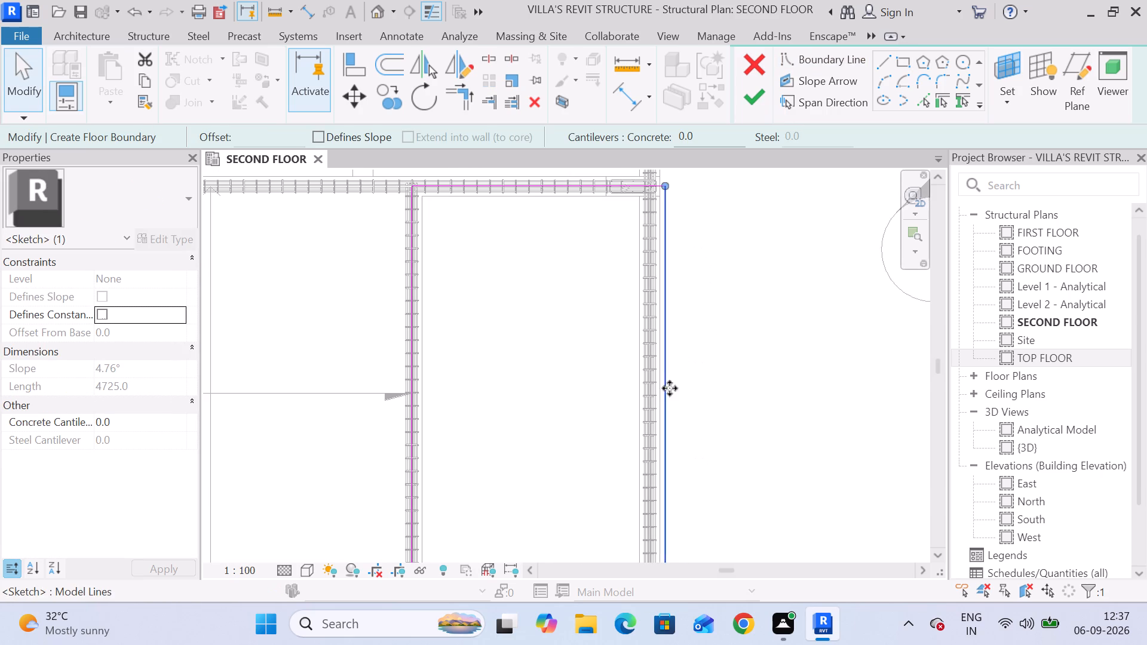
middle_drag(722, 416, 697, 208)
scroll(697, 208, down, 1)
scroll(657, 365, up, 5)
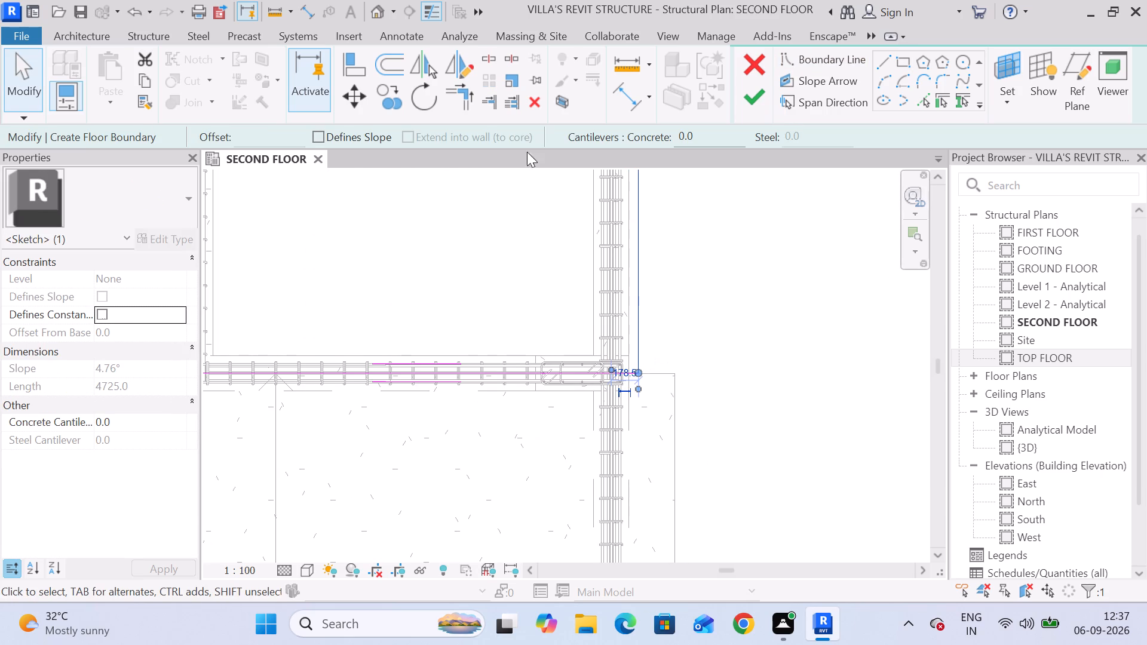
click(345, 67)
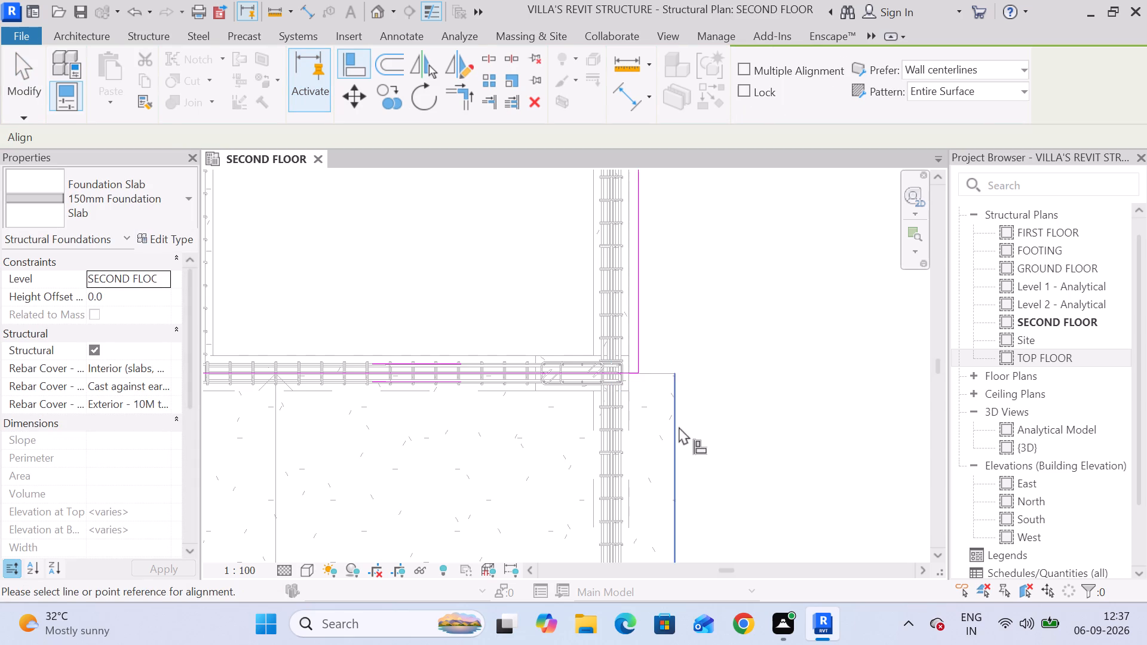
click(679, 426)
click(641, 308)
scroll(724, 310, down, 6)
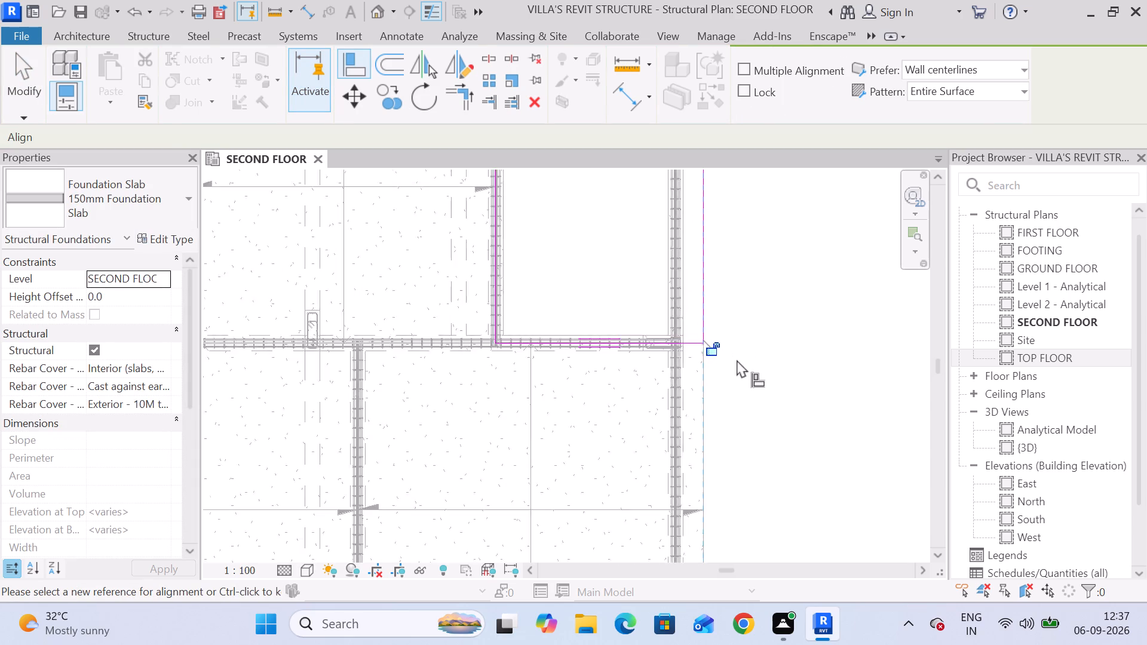
scroll(737, 358, down, 9)
click(27, 97)
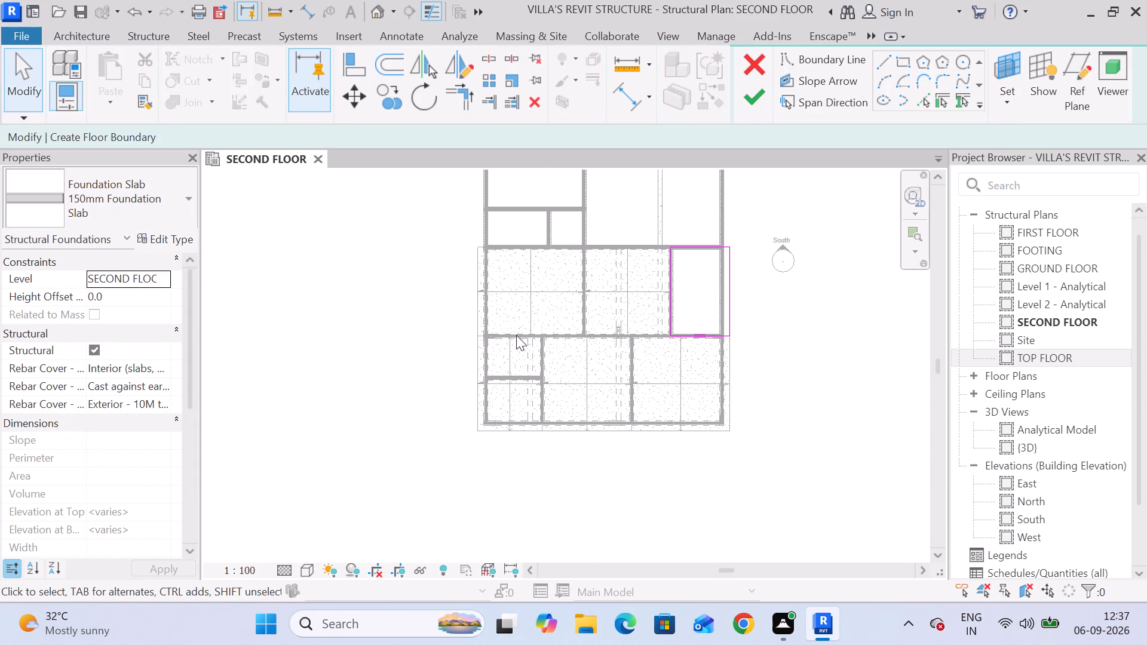
Finish the boundary sketch to create the end bay's 150mm foundation slab.
drag(750, 94, 759, 103)
Start a structural foundation slab sketch for the large open bay directly above the middle and narrow end bay slabs.
scroll(731, 277, up, 7)
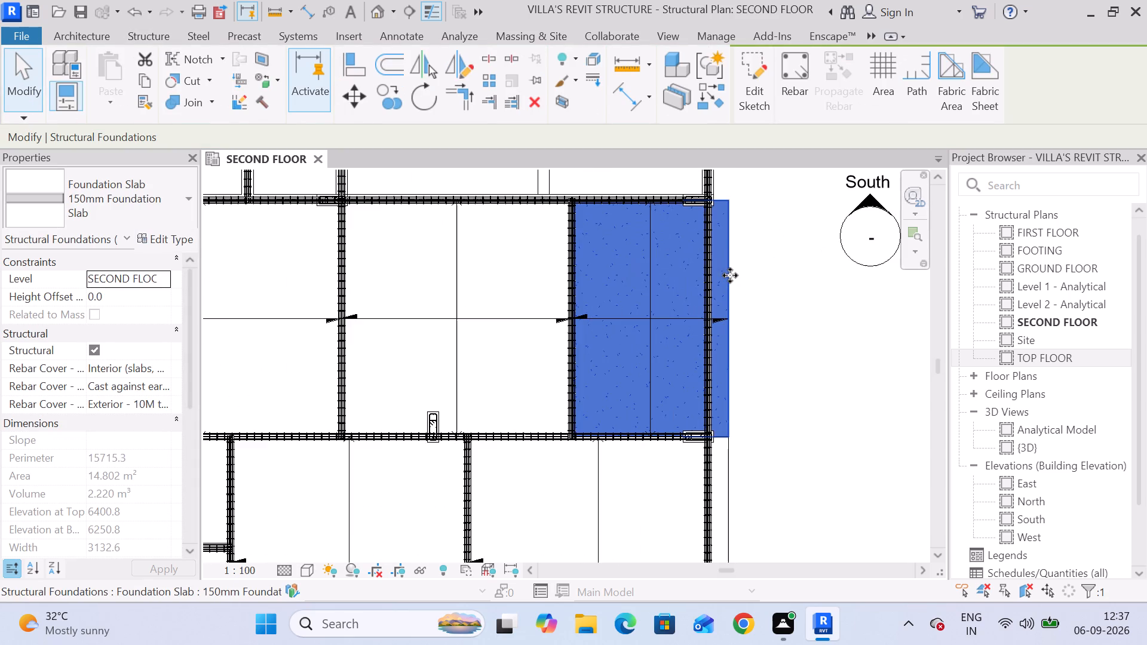
middle_drag(723, 275, 744, 444)
scroll(752, 443, down, 5)
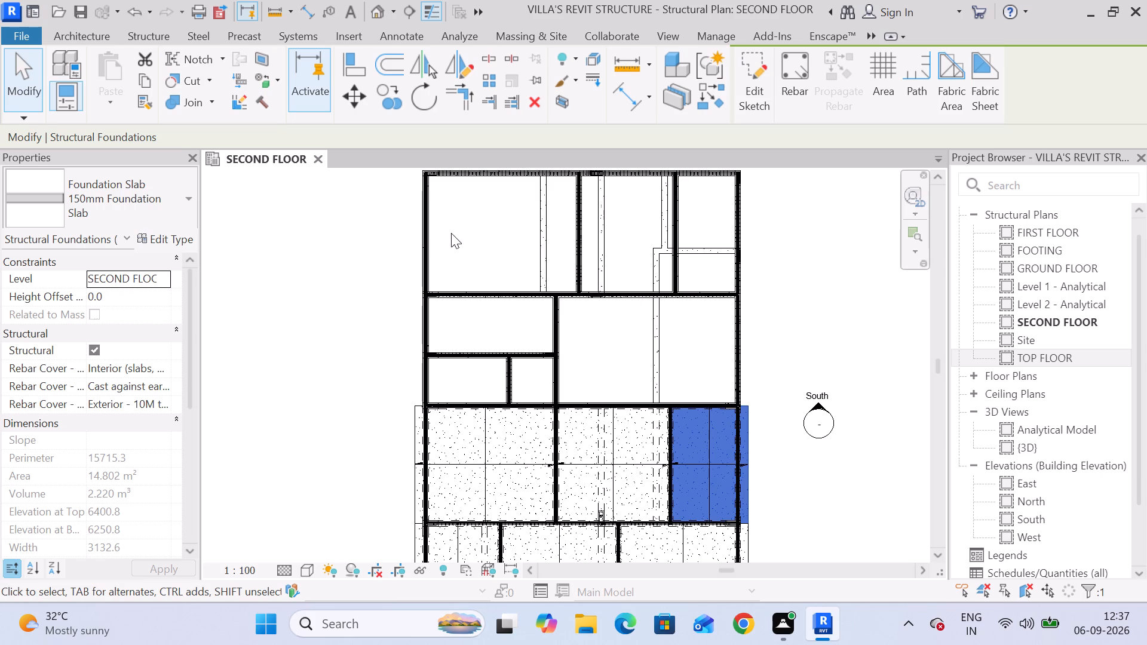
click(178, 33)
click(163, 36)
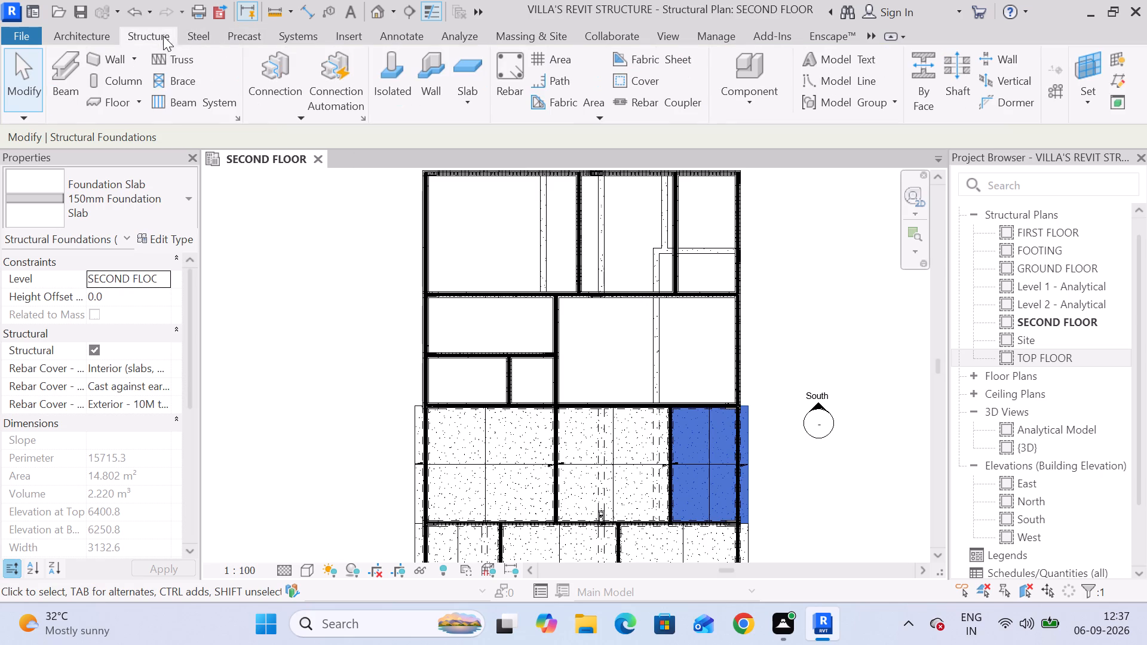
click(478, 67)
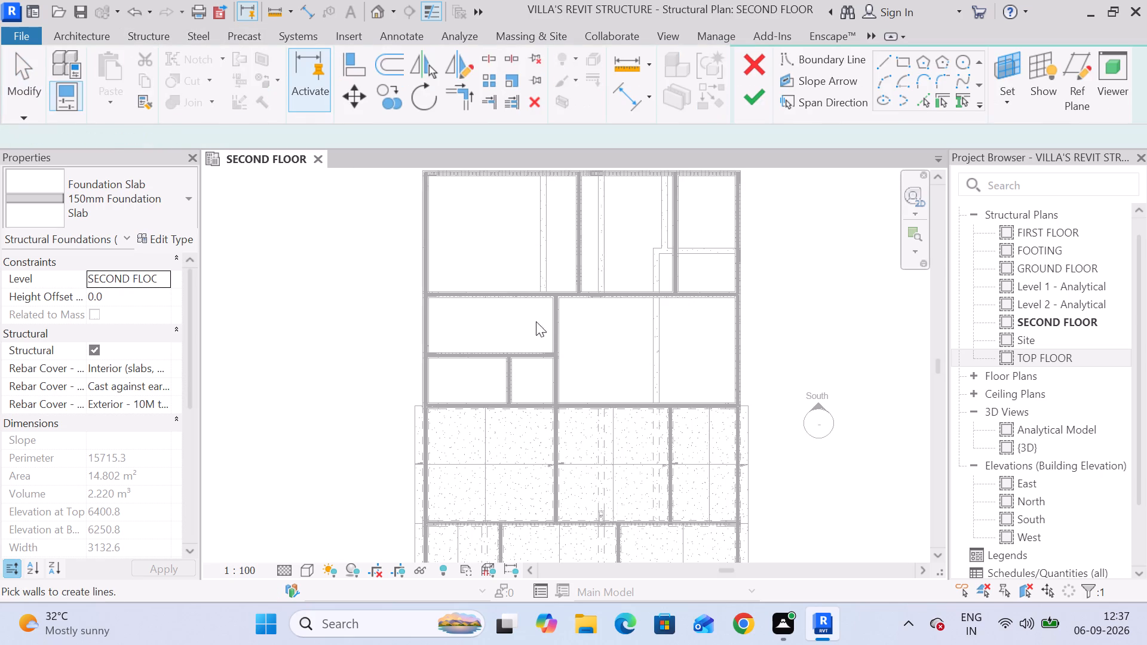
Sketch a rectangular boundary, 0.01" offset, about 4470 mm high, from the bay's lower inner beam intersection to just past the outer beam at the upper beam line.
click(907, 64)
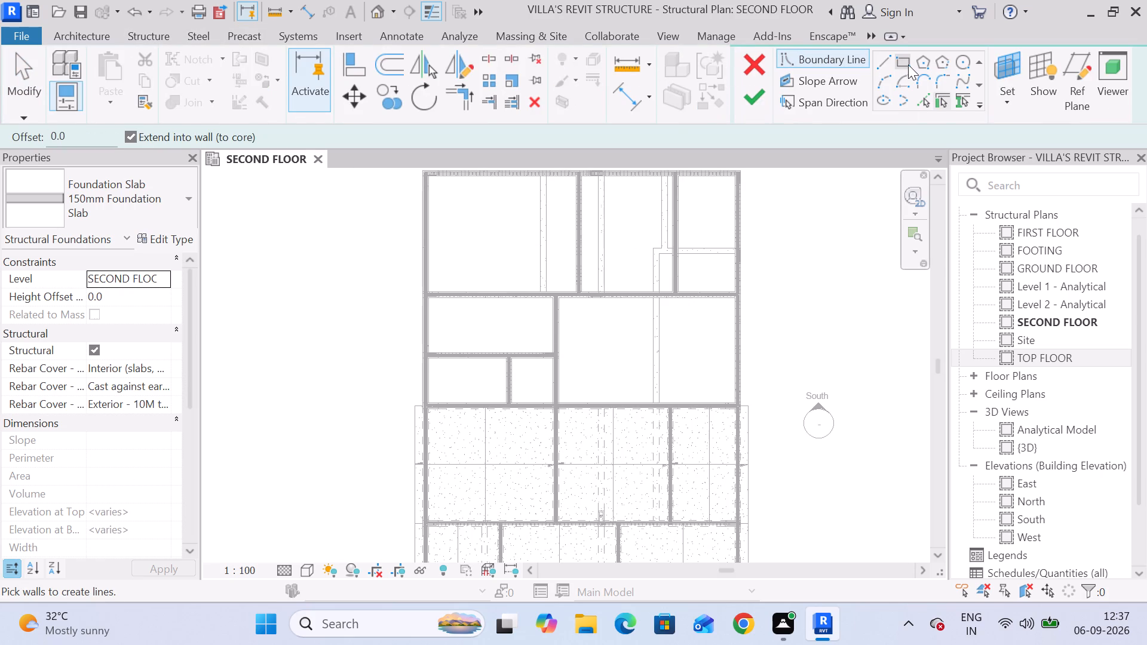
scroll(525, 429, up, 5)
scroll(584, 394, up, 4)
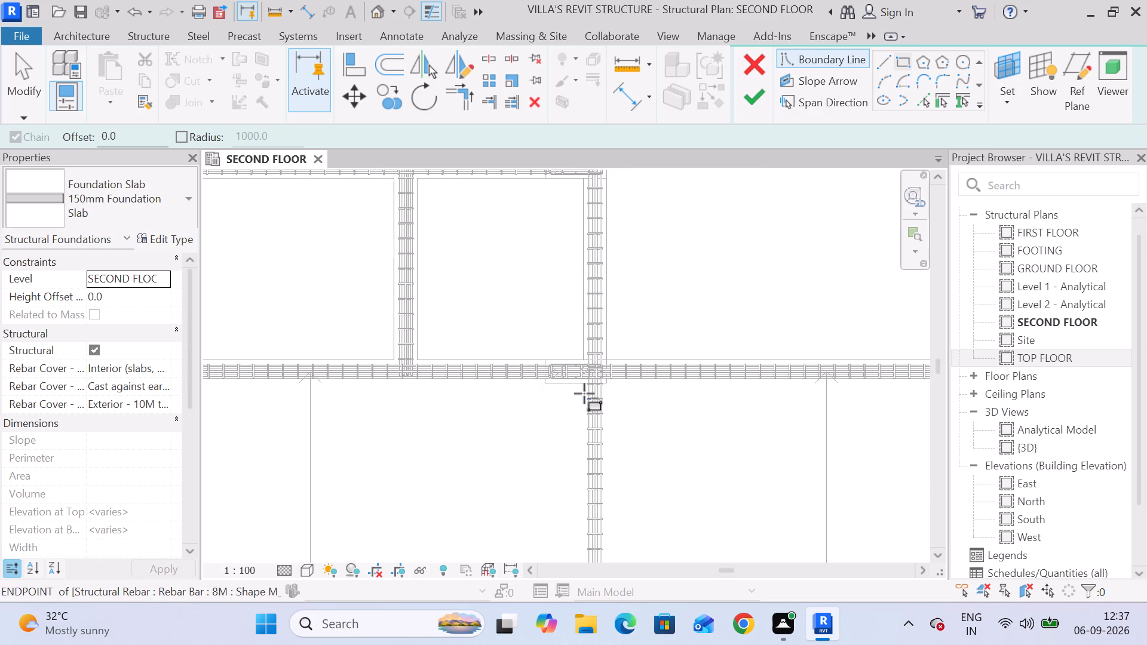
scroll(584, 394, up, 17)
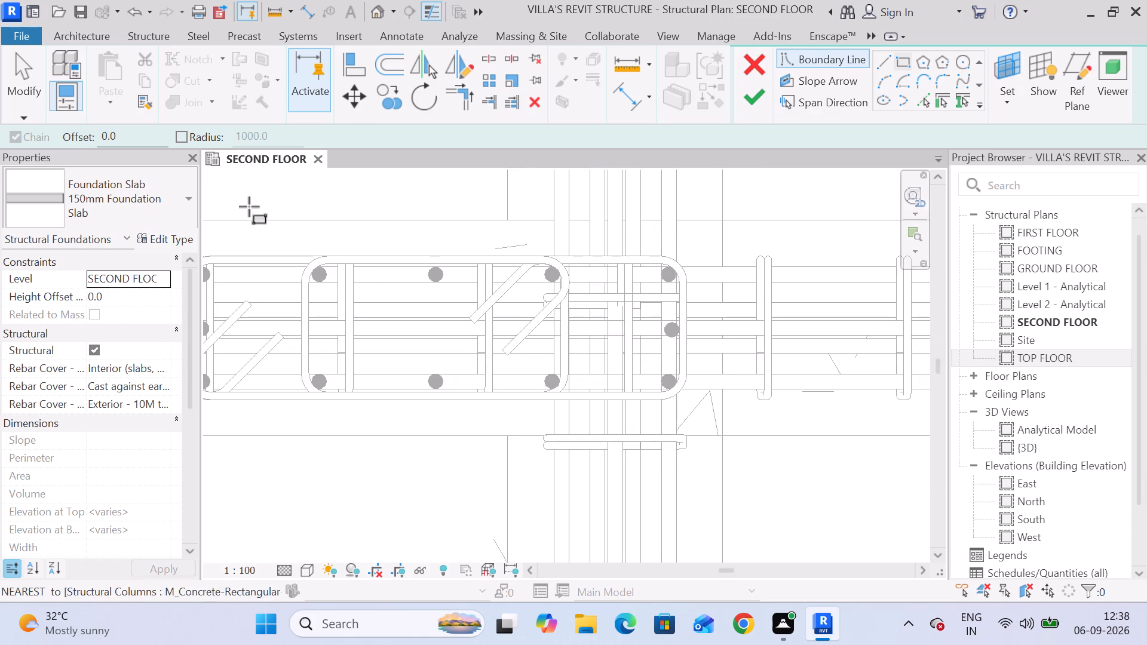
drag(141, 126, 0, 164)
drag(136, 130, 0, 142)
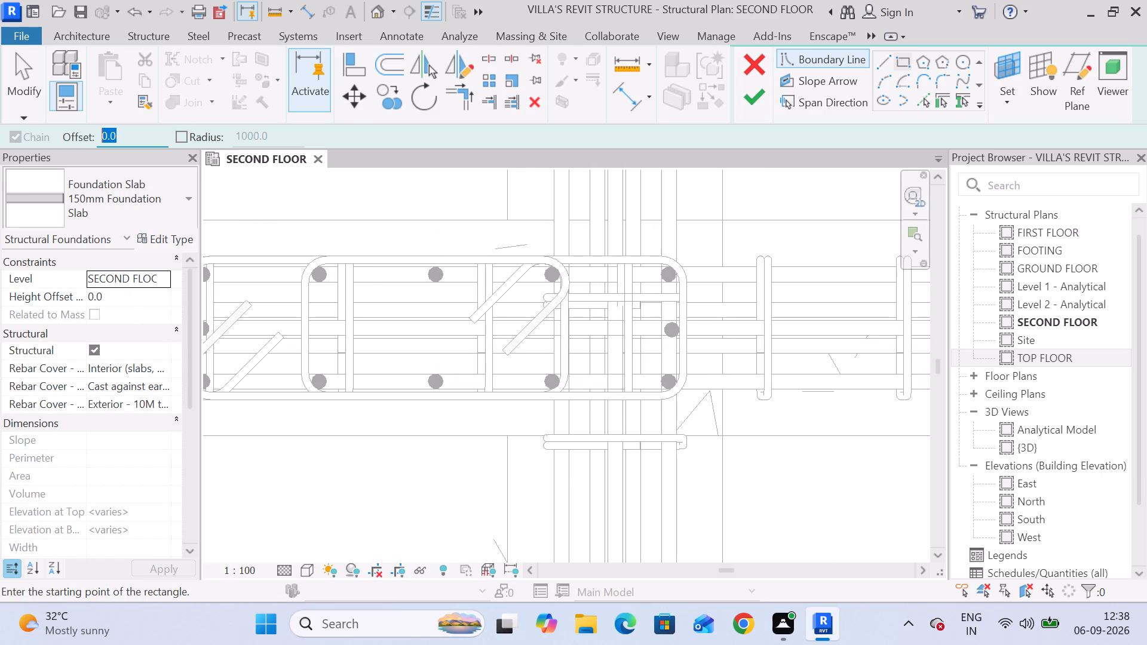
drag(0, 142, 0, 146)
text(0.01")
key(Return)
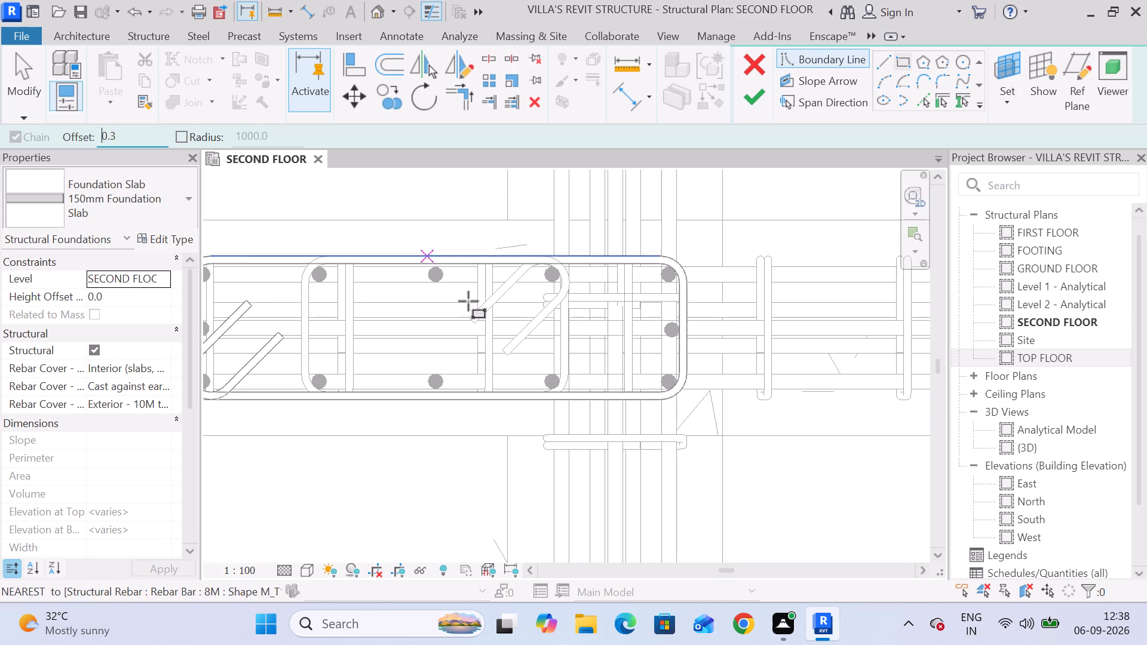
click(617, 329)
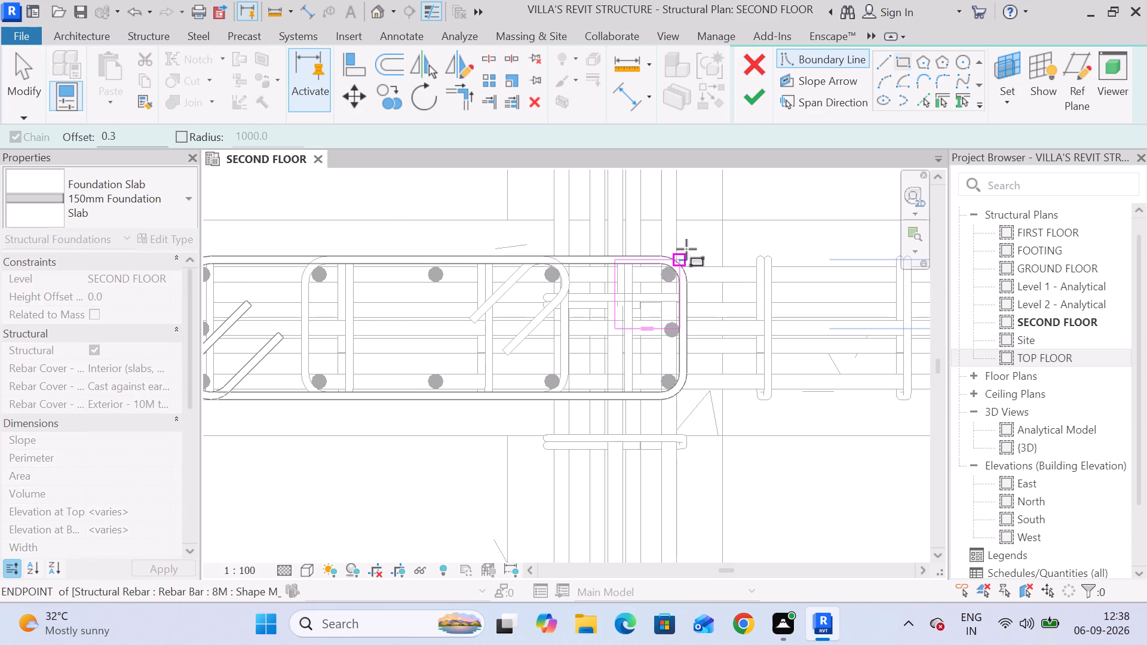
key(space)
scroll(686, 249, down, 12)
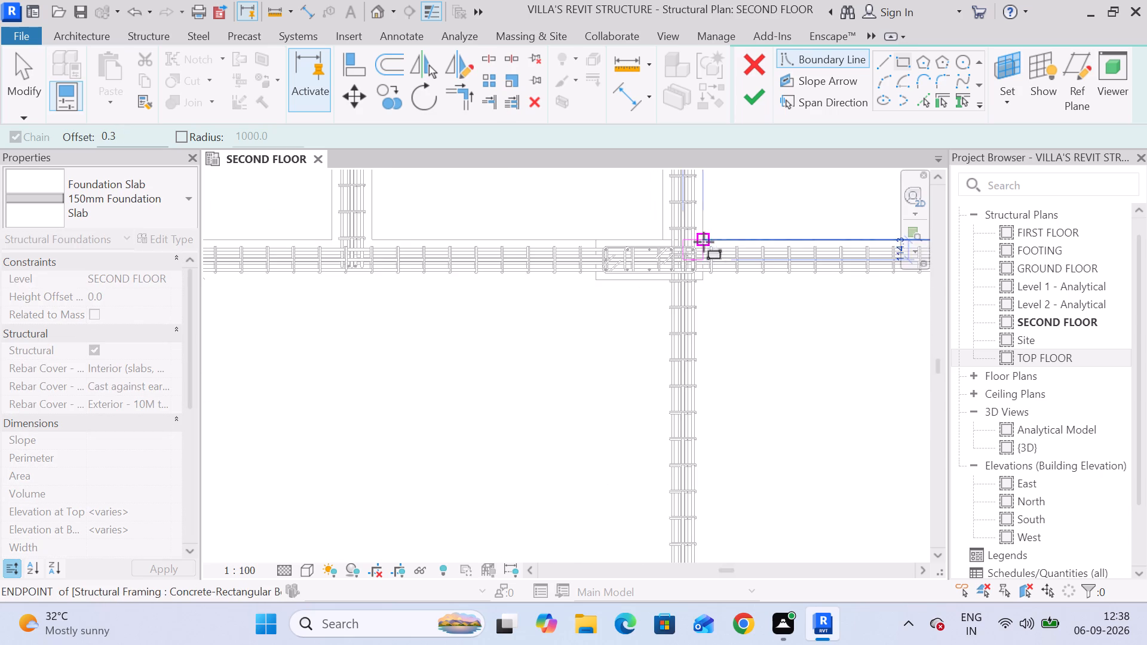
middle_drag(740, 217, 380, 385)
scroll(513, 323, down, 6)
scroll(558, 306, down, 4)
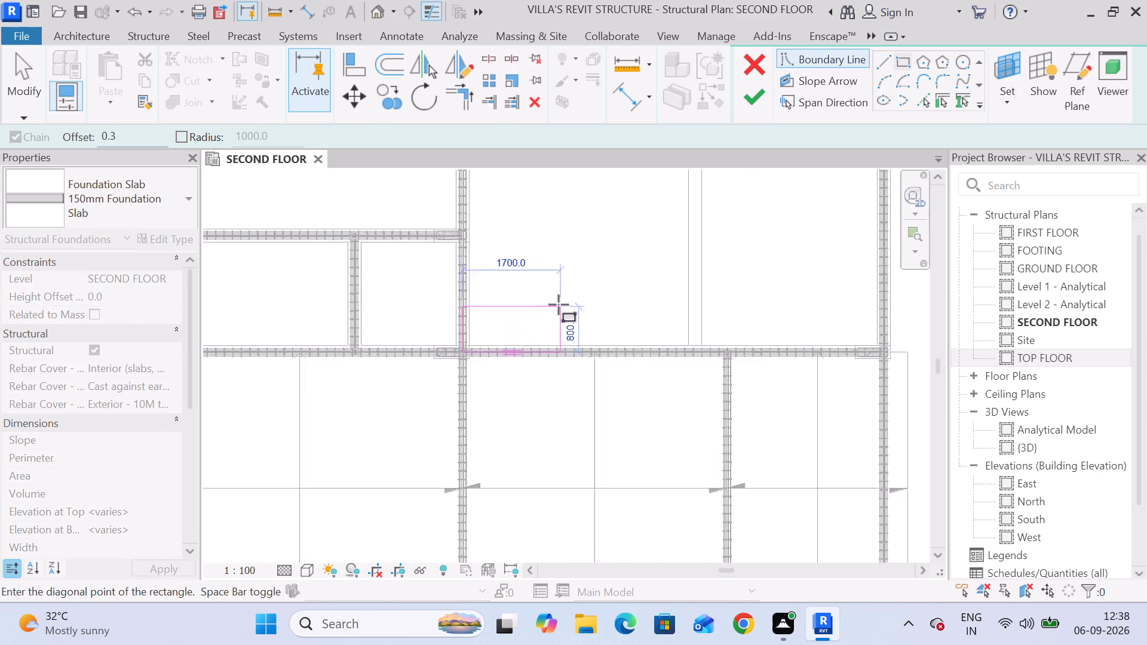
scroll(559, 305, down, 2)
middle_drag(667, 230, 523, 285)
scroll(563, 251, up, 2)
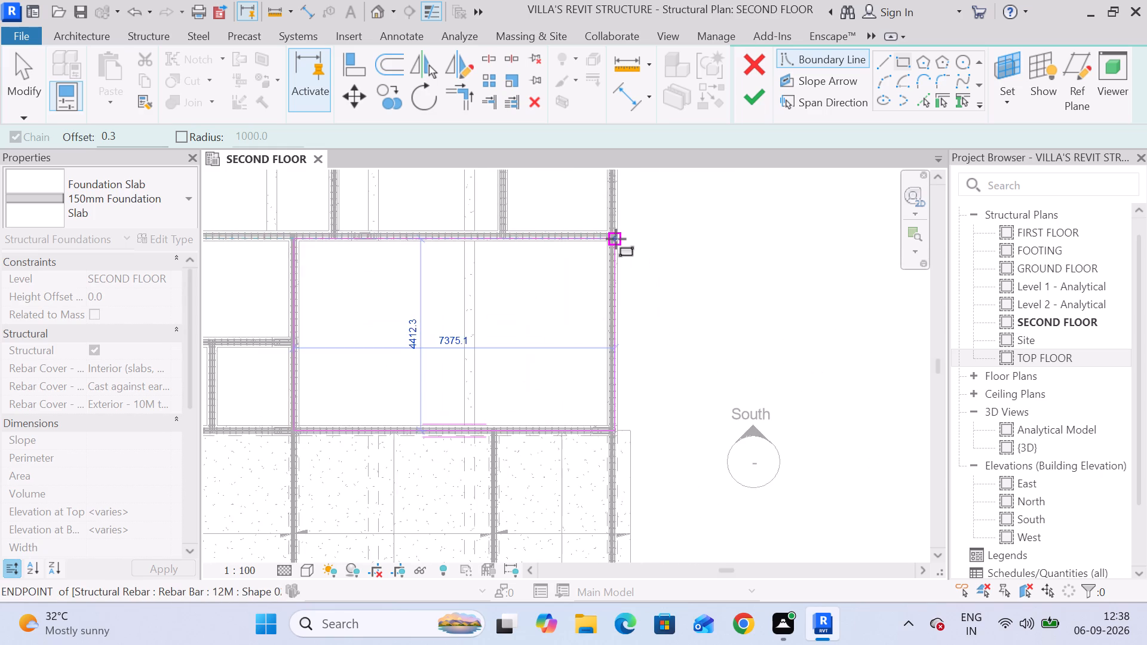
scroll(615, 238, up, 10)
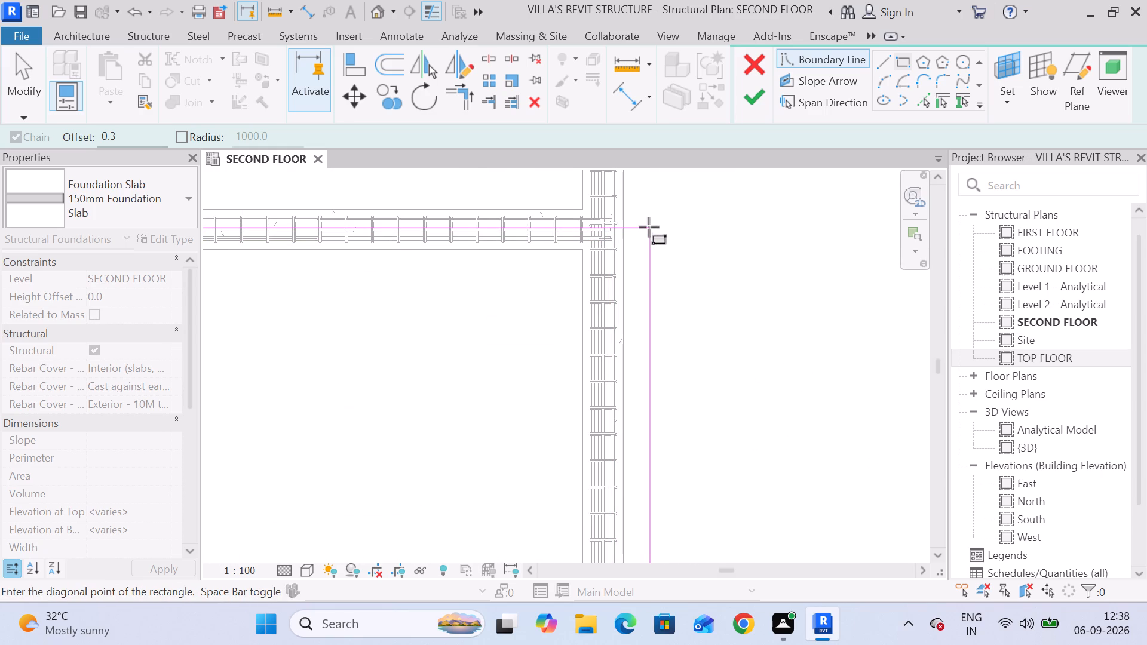
scroll(650, 229, up, 11)
click(637, 234)
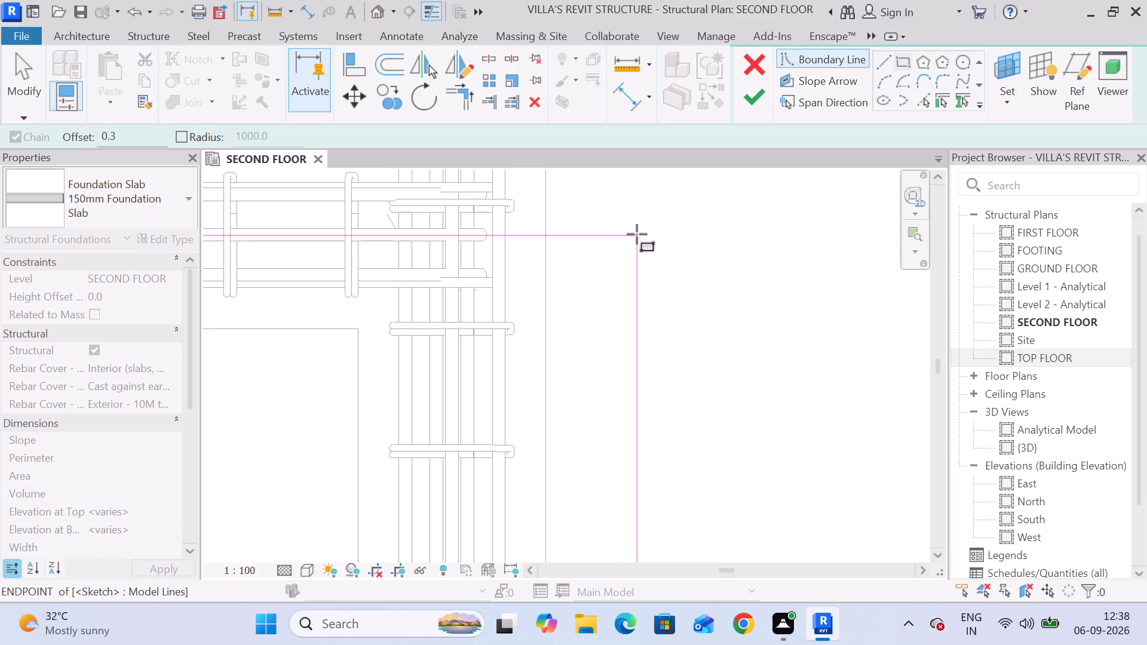
scroll(652, 250, down, 10)
middle_drag(744, 278, 734, 250)
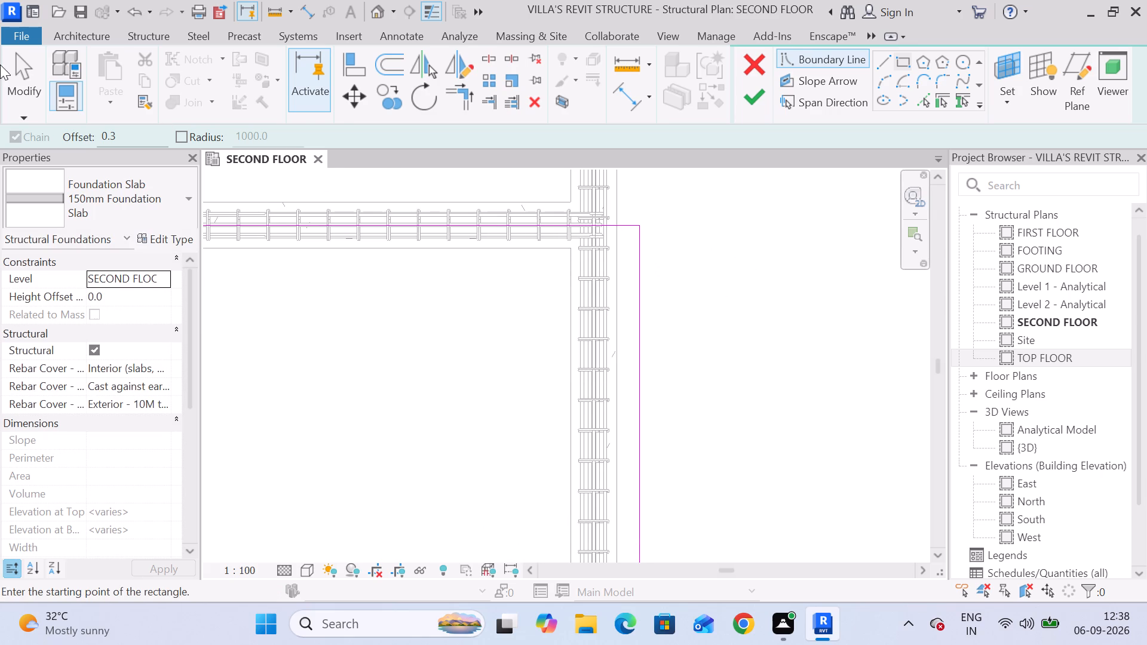
click(16, 69)
Align the boundary's outer edge beyond the beam with the outer edge of the end bay slab below.
click(644, 266)
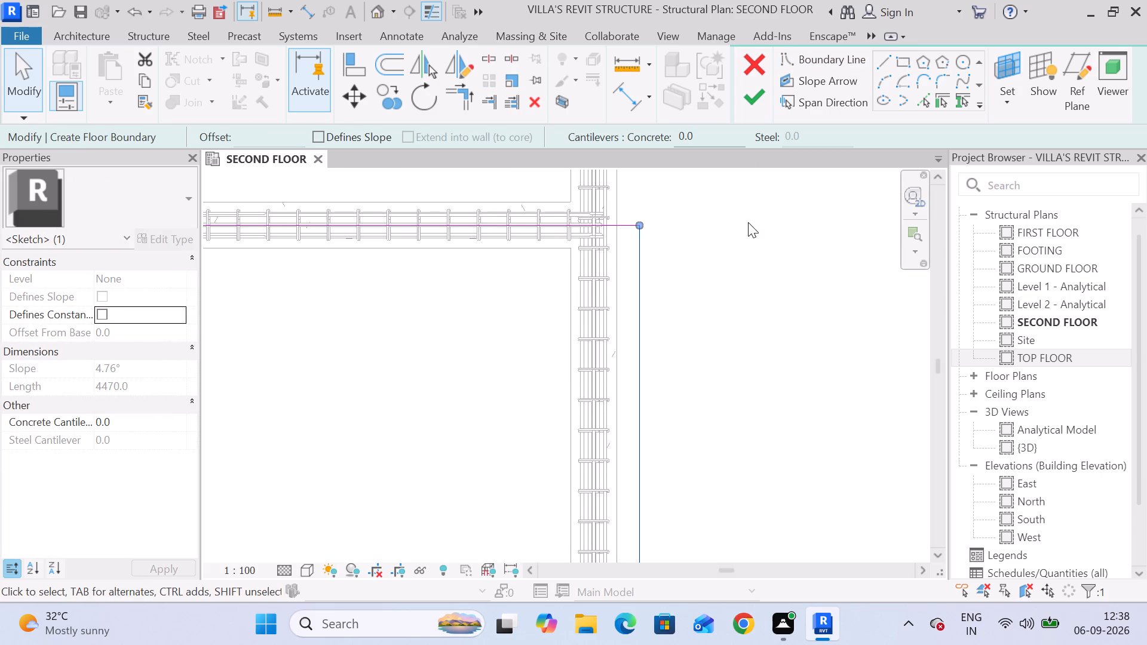
scroll(748, 223, down, 6)
middle_drag(771, 258, 642, 217)
scroll(640, 239, down, 6)
middle_drag(681, 355, 655, 306)
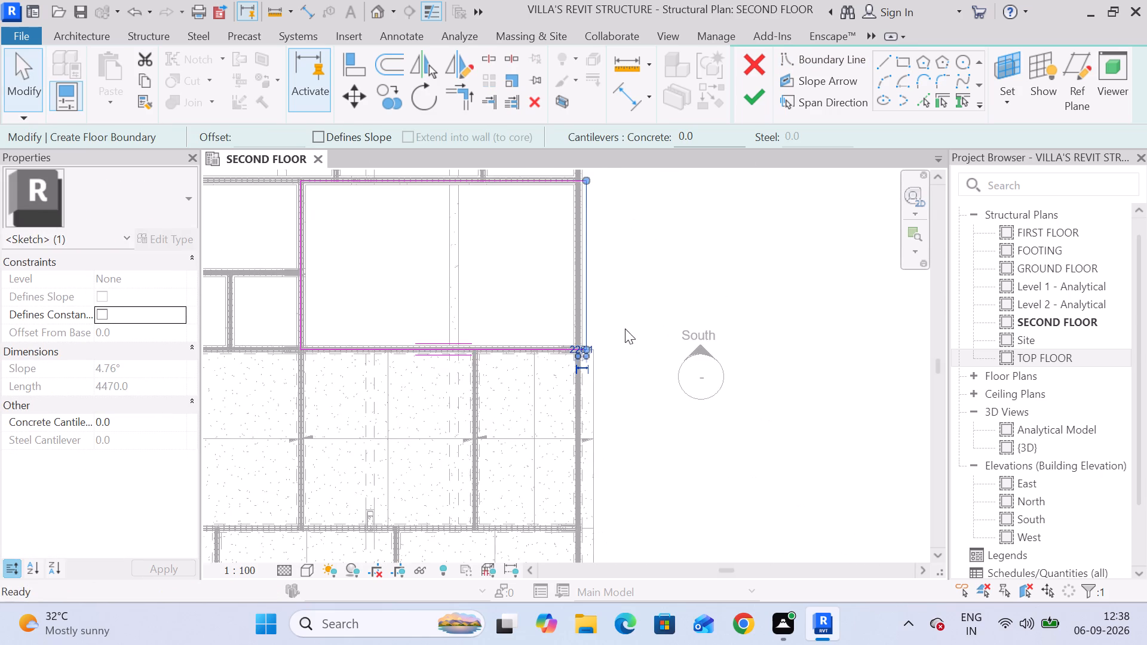
scroll(588, 349, up, 15)
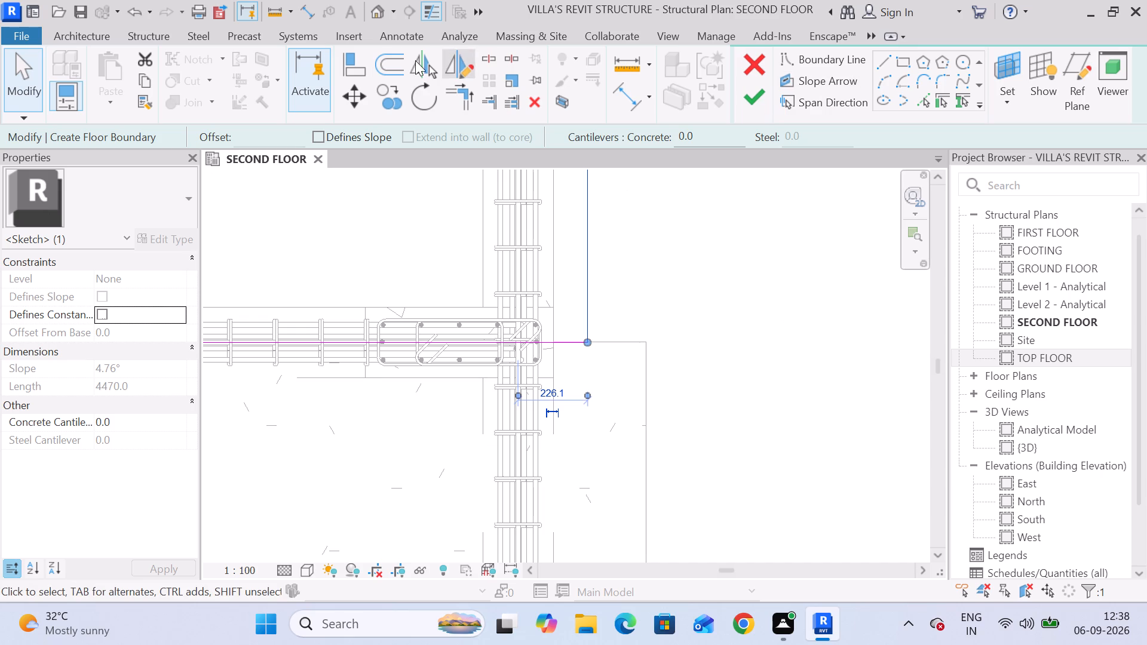
click(361, 72)
click(647, 410)
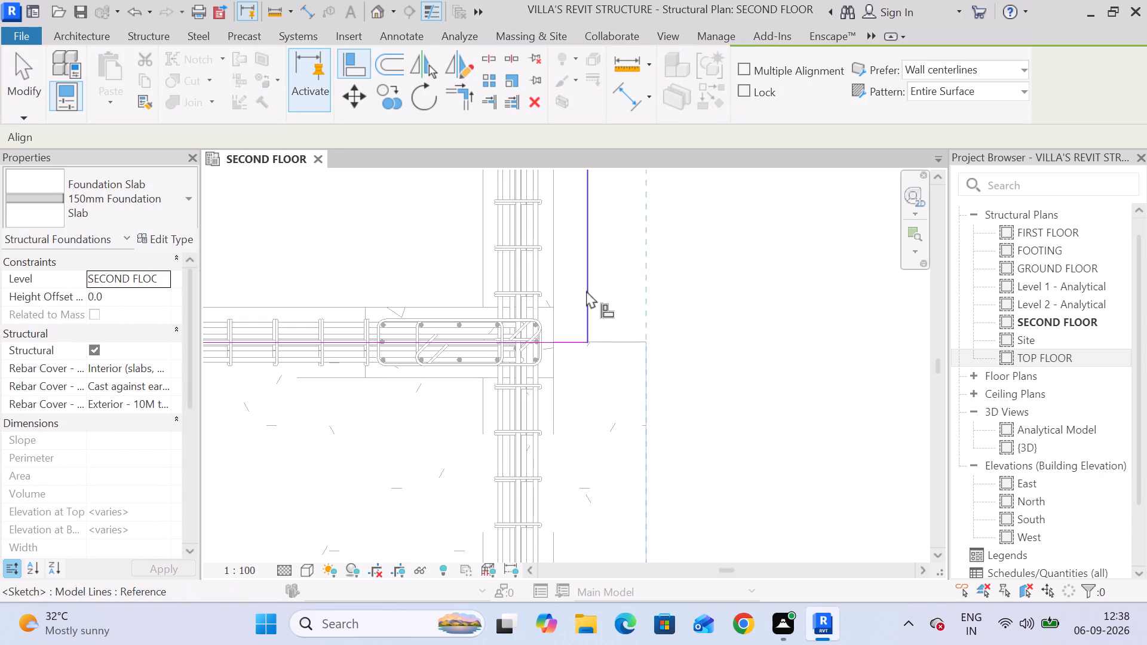
click(582, 285)
scroll(711, 311, down, 16)
middle_drag(719, 250, 719, 497)
middle_drag(738, 428, 735, 360)
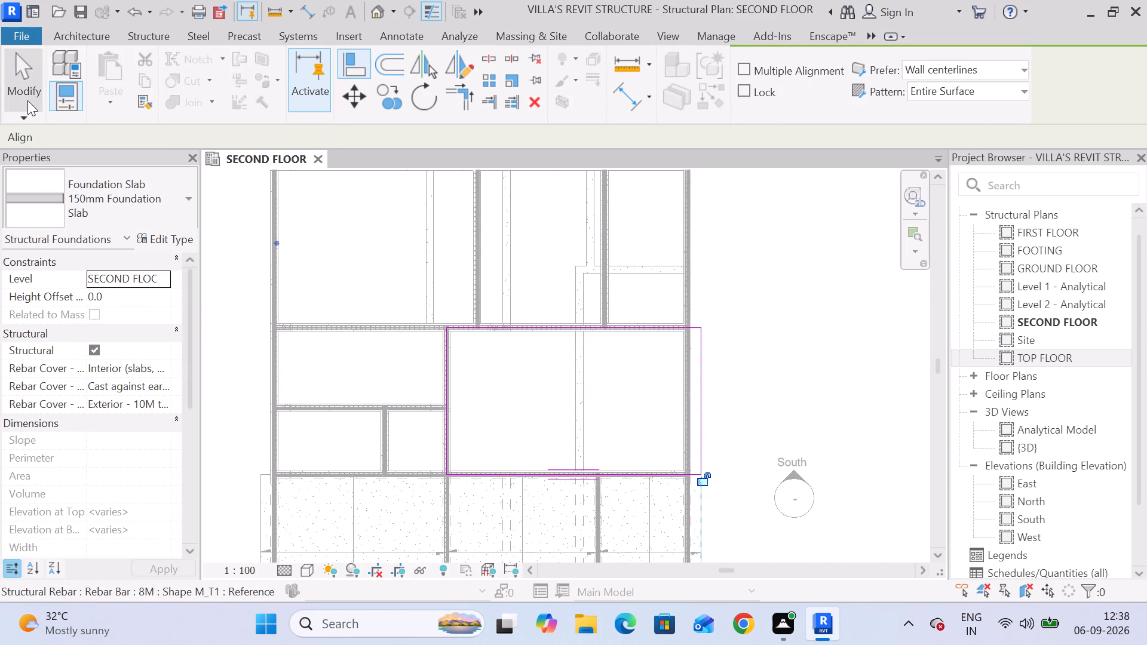
click(27, 100)
Finish the boundary sketch to create the large bay's 150mm foundation slab.
scroll(721, 318, down, 3)
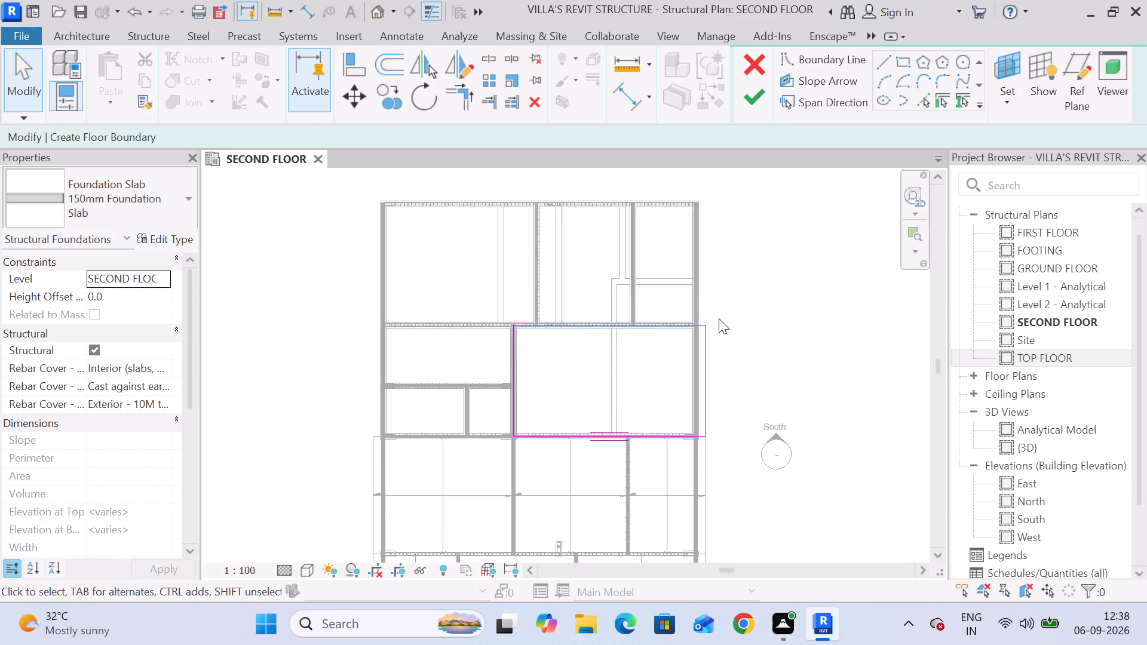
scroll(719, 318, down, 1)
middle_drag(719, 320, 663, 205)
middle_drag(663, 205, 685, 275)
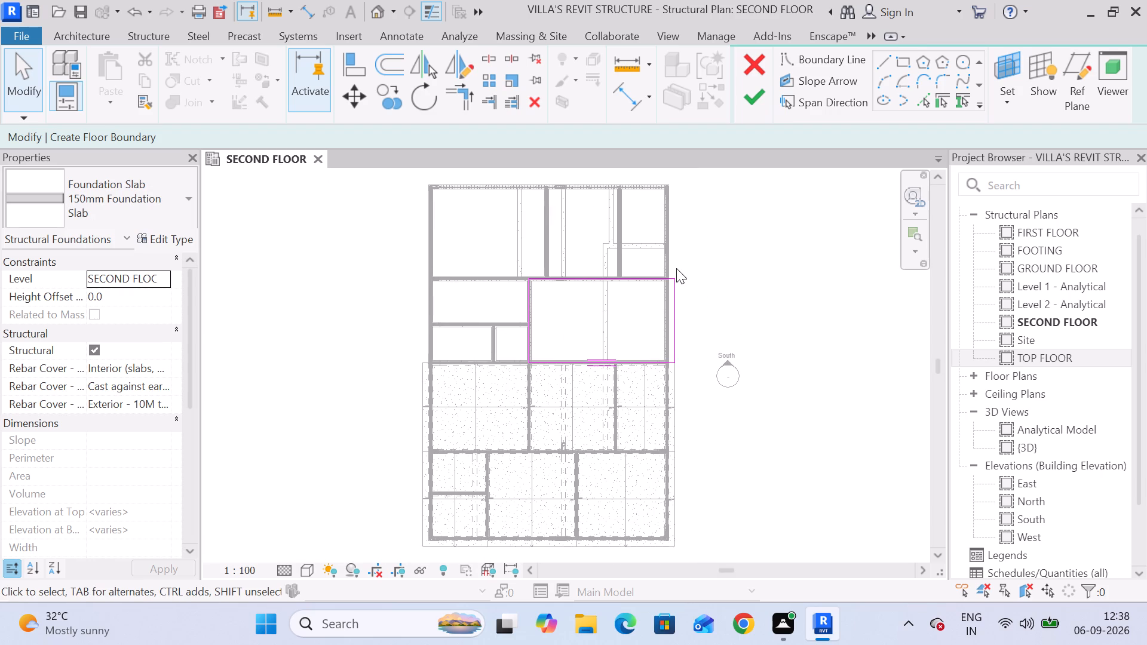
scroll(676, 268, up, 4)
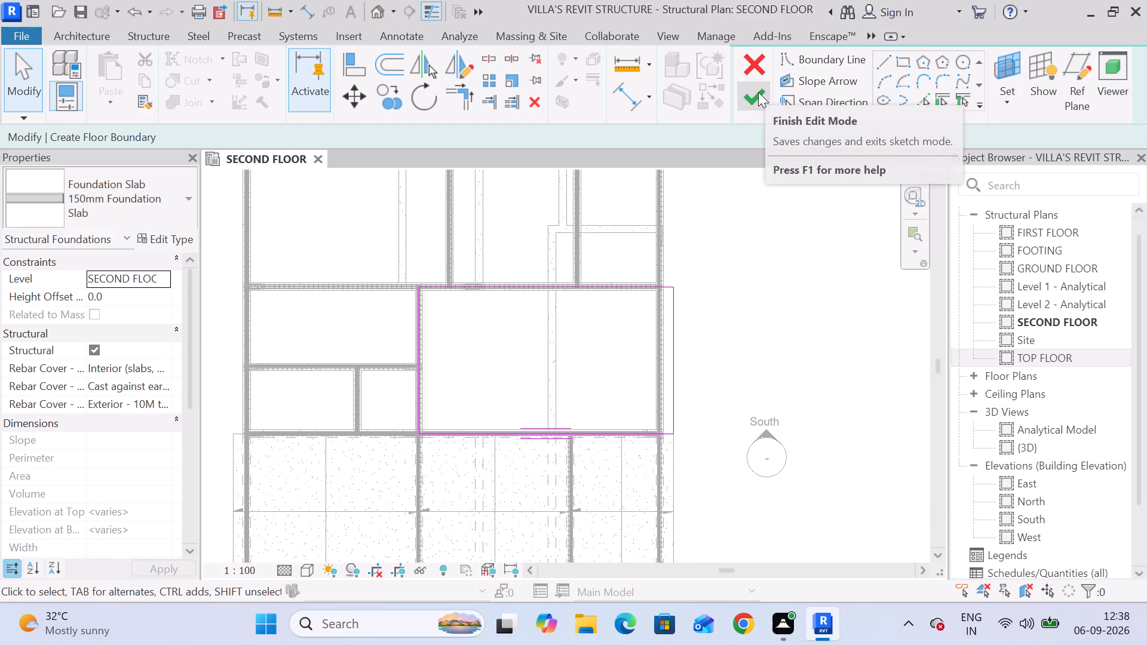
click(758, 92)
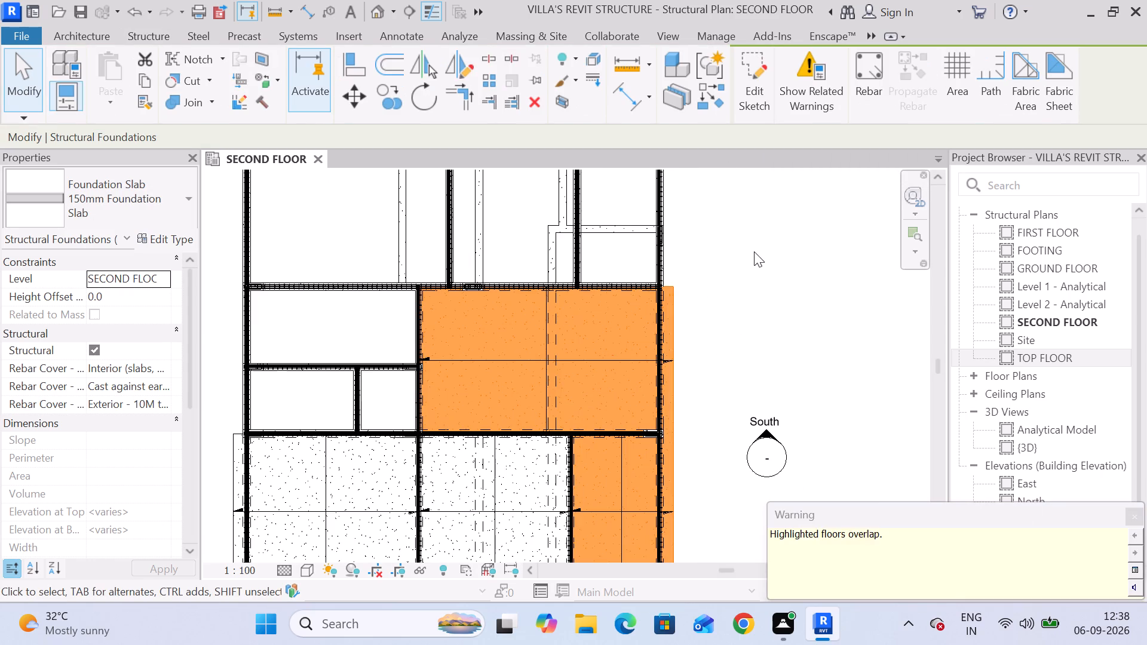
Select the large bay's new slab and nudge it up off the end bay slab below.
middle_drag(747, 328, 731, 284)
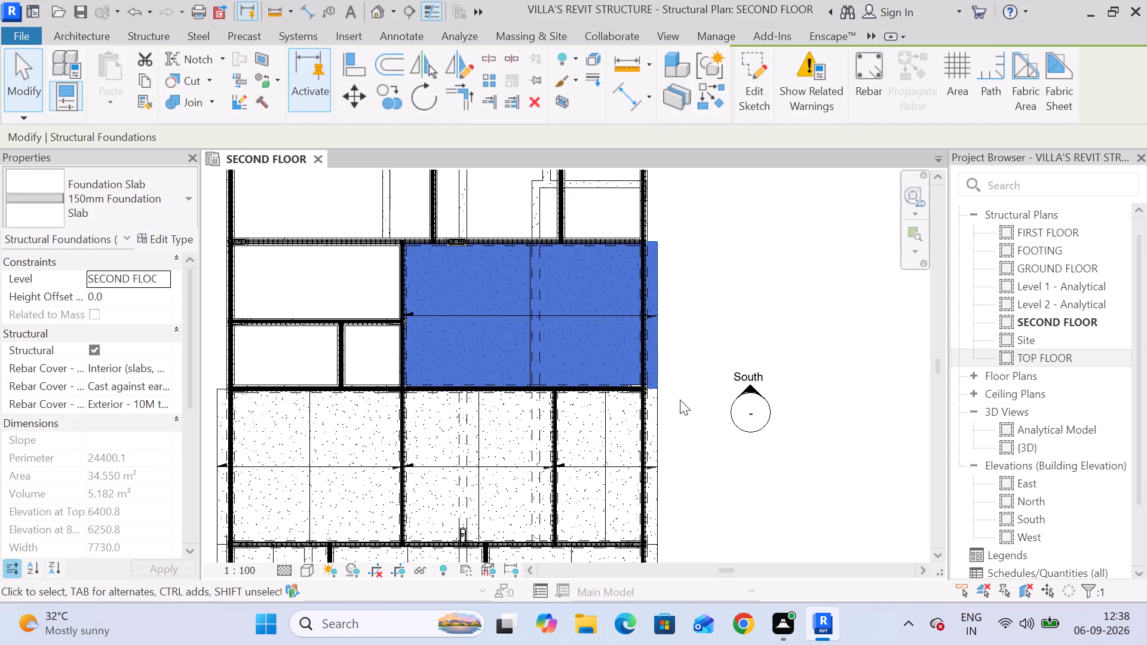
click(682, 394)
click(661, 403)
click(651, 367)
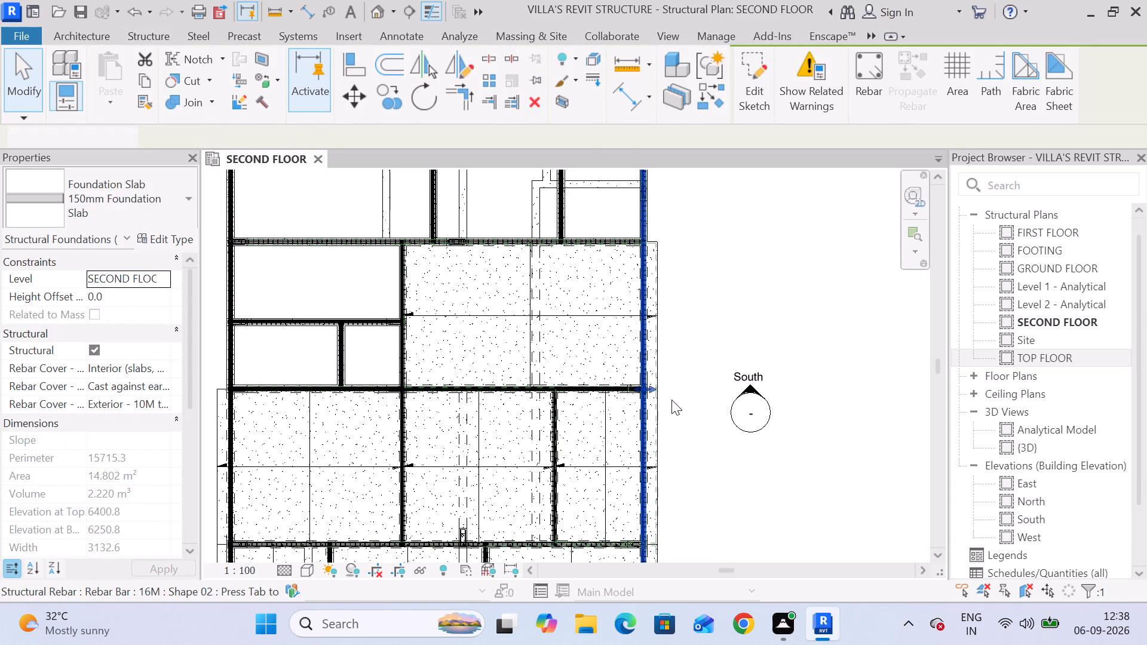
scroll(654, 387, up, 3)
click(693, 361)
click(661, 362)
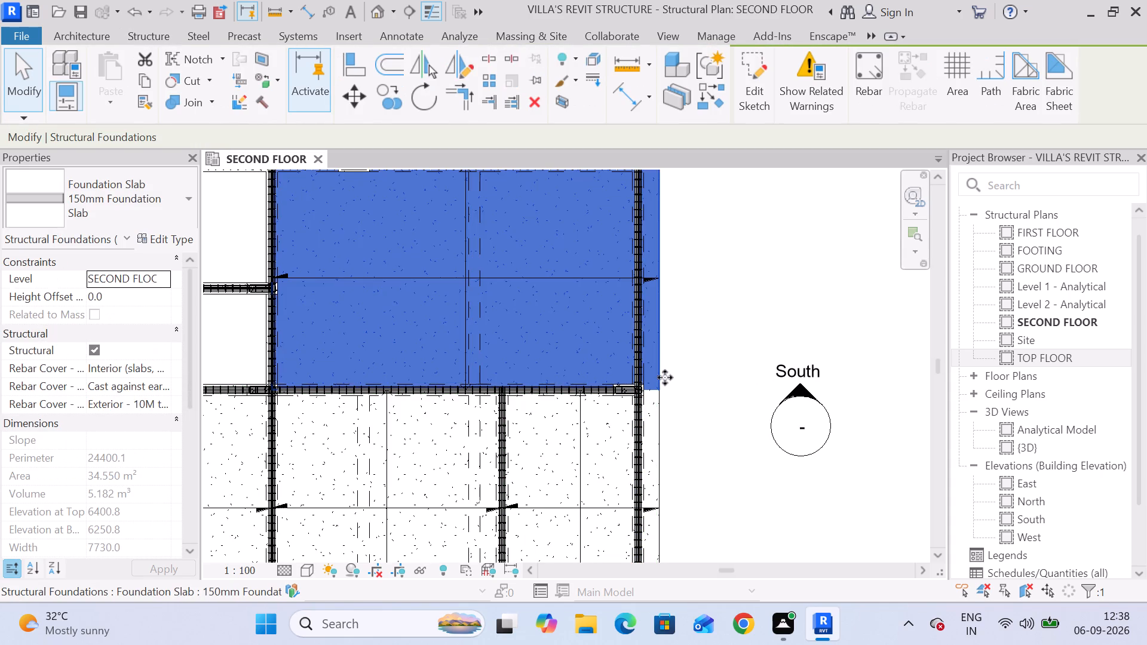
scroll(657, 398, up, 18)
scroll(633, 356, up, 3)
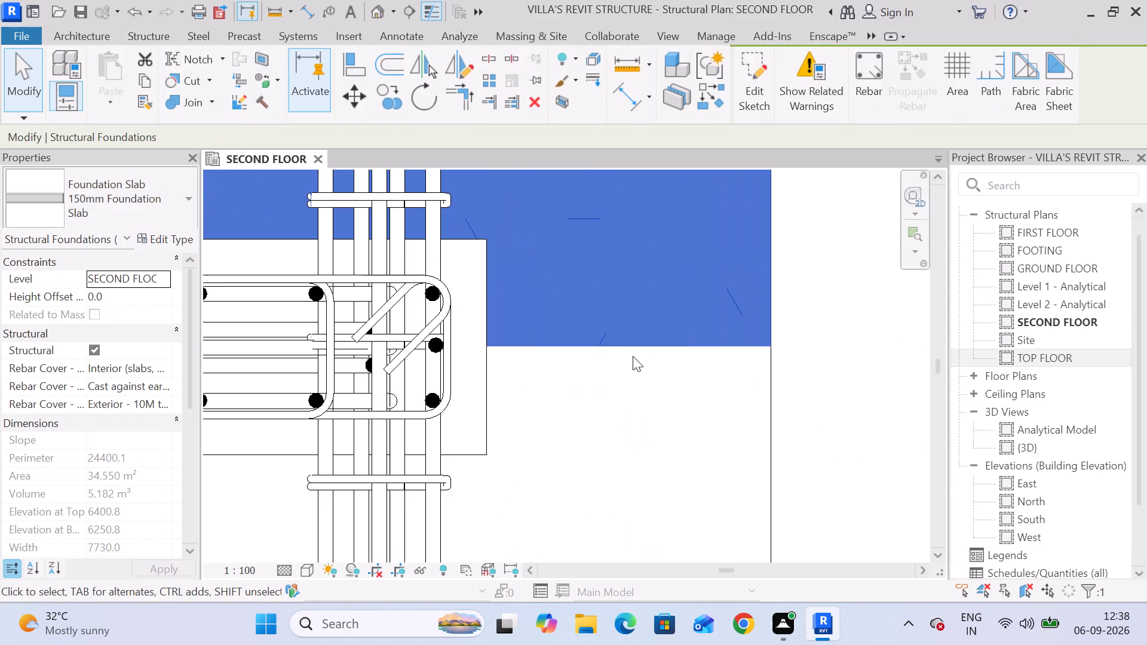
key(Up)
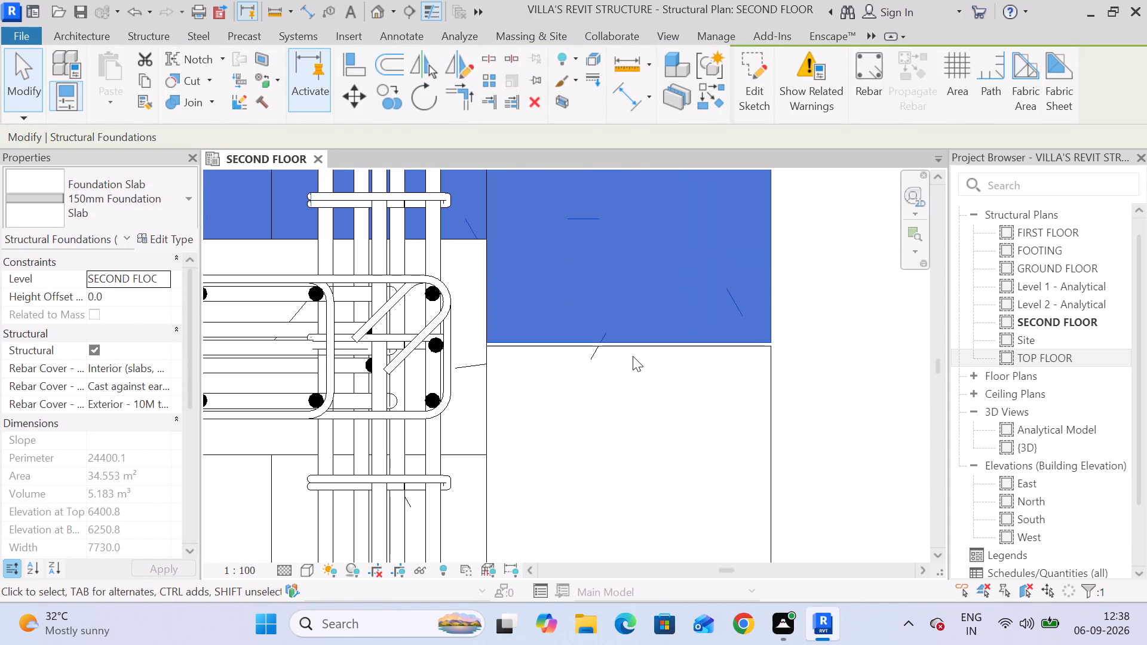
Nudge the large bay's slab back down in fine increments to narrow the gap to the slab below, then deselect it.
scroll(713, 325, up, 5)
scroll(713, 327, up, 16)
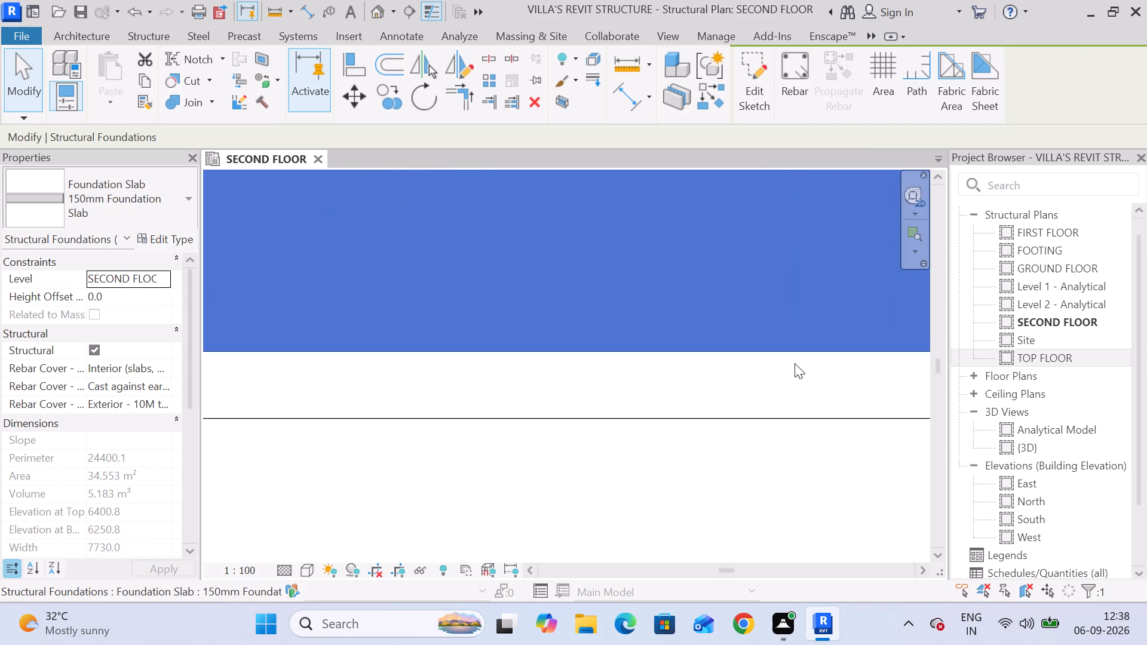
key(Down)
key(Down)
key(Down)
key(Down)
key(Down)
key(Down)
key(Down)
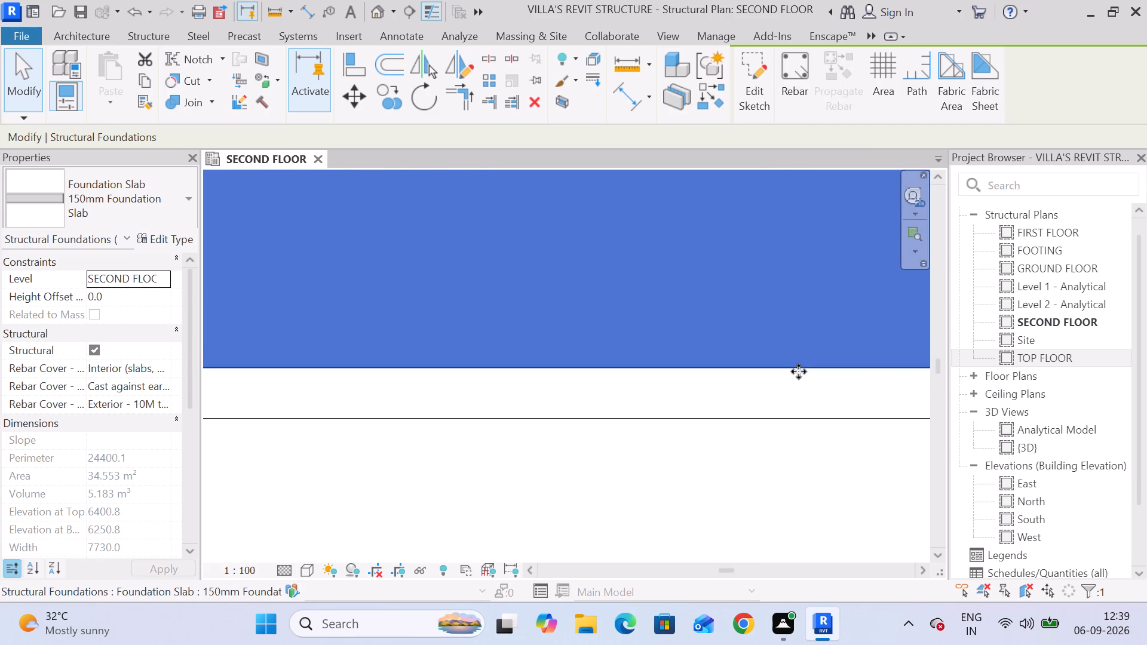
key(Down)
key(Down)
key(Down)
key(Down)
key(Down)
key(Down)
key(Down)
key(Down)
key(Down)
key(Down)
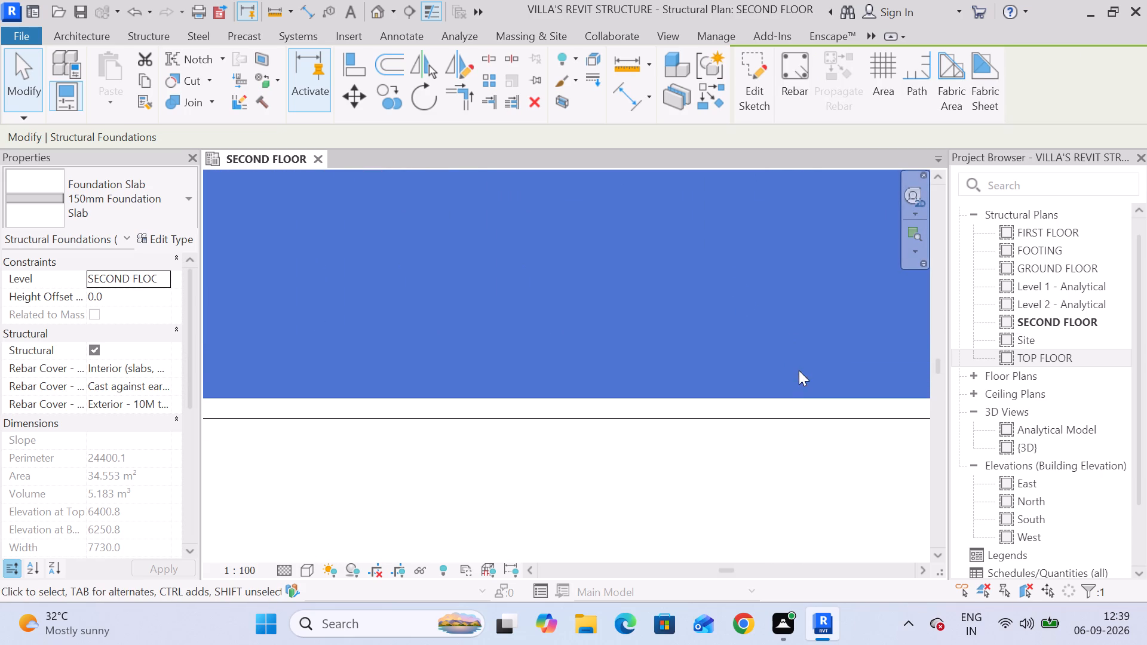
key(Down)
key(Down)
scroll(786, 355, down, 20)
scroll(786, 355, down, 1)
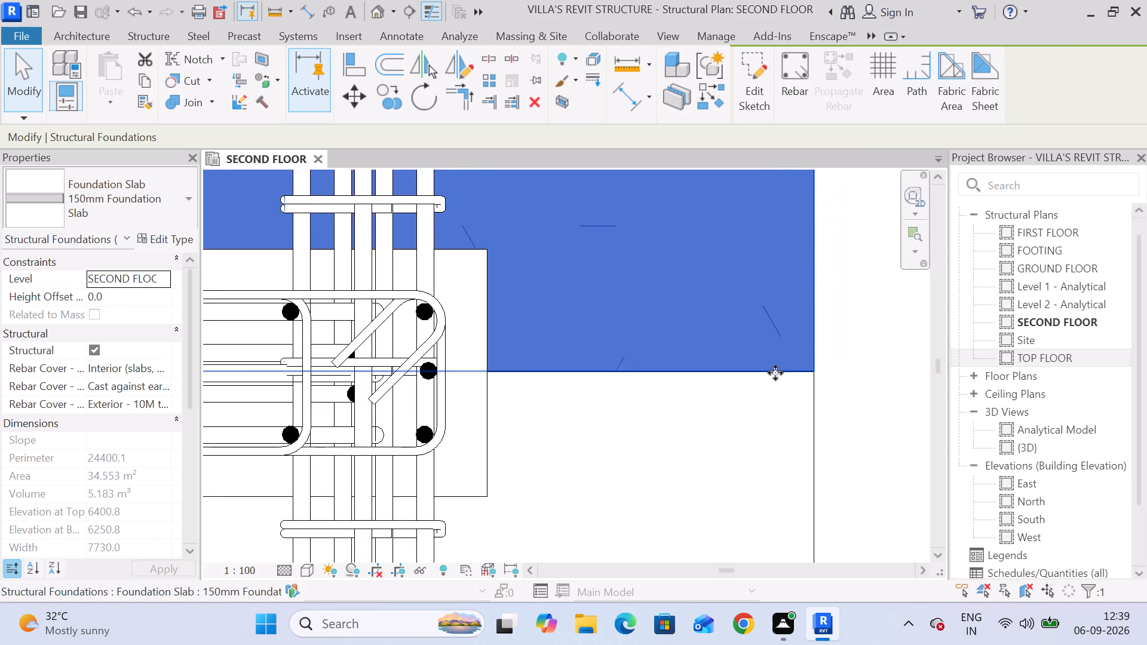
scroll(803, 376, down, 6)
click(836, 328)
scroll(836, 331, down, 19)
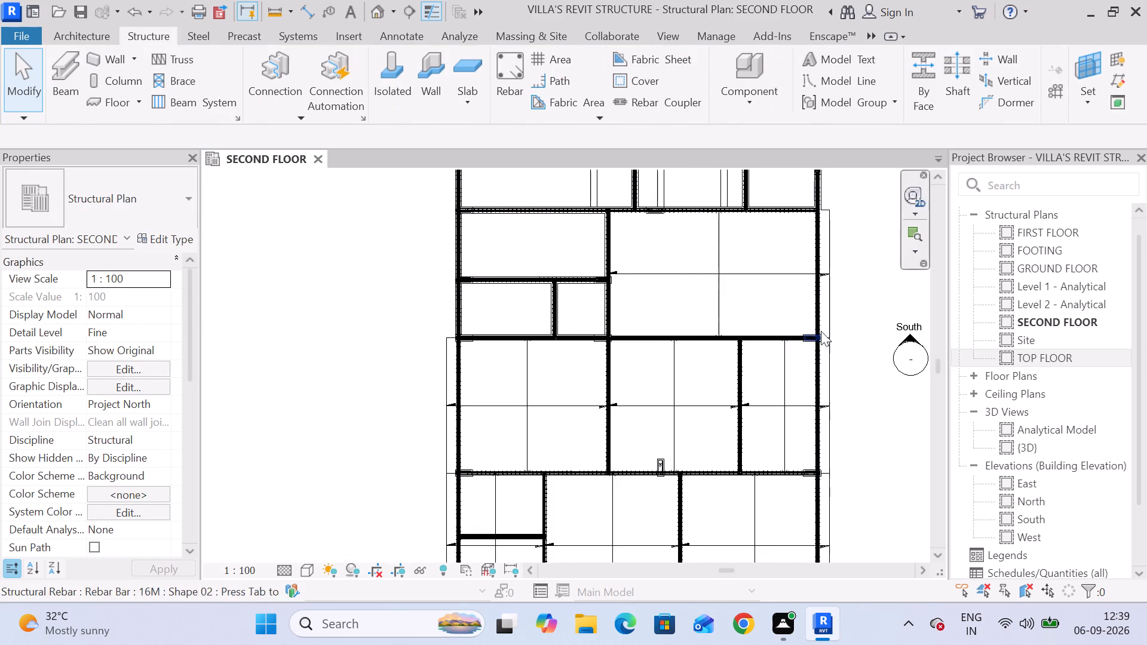
Inspect the outer corner of the large bay's slab against the beam junction and the neighbouring slab edges.
middle_drag(739, 260, 743, 384)
scroll(844, 327, up, 10)
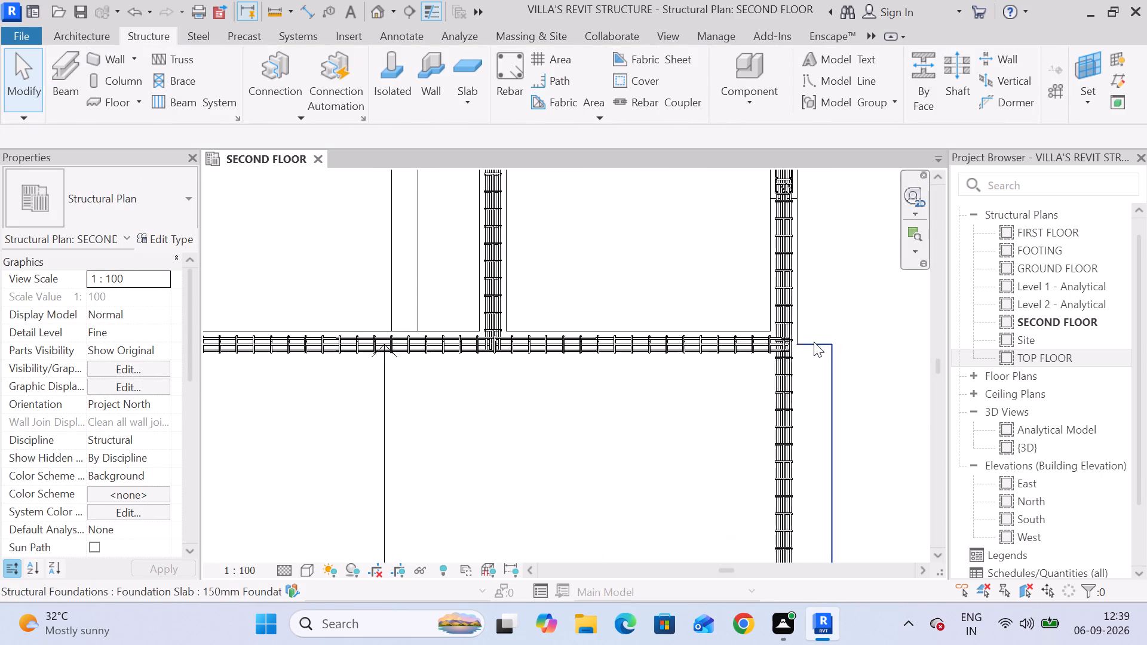
scroll(814, 342, up, 16)
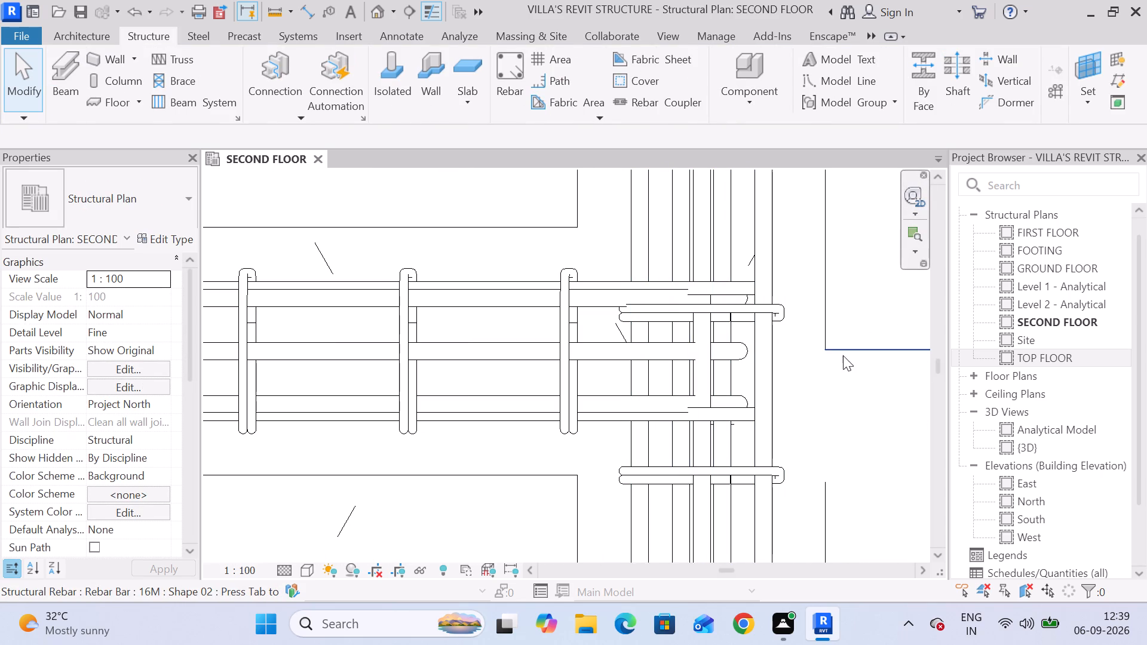
scroll(805, 353, down, 20)
scroll(805, 353, down, 5)
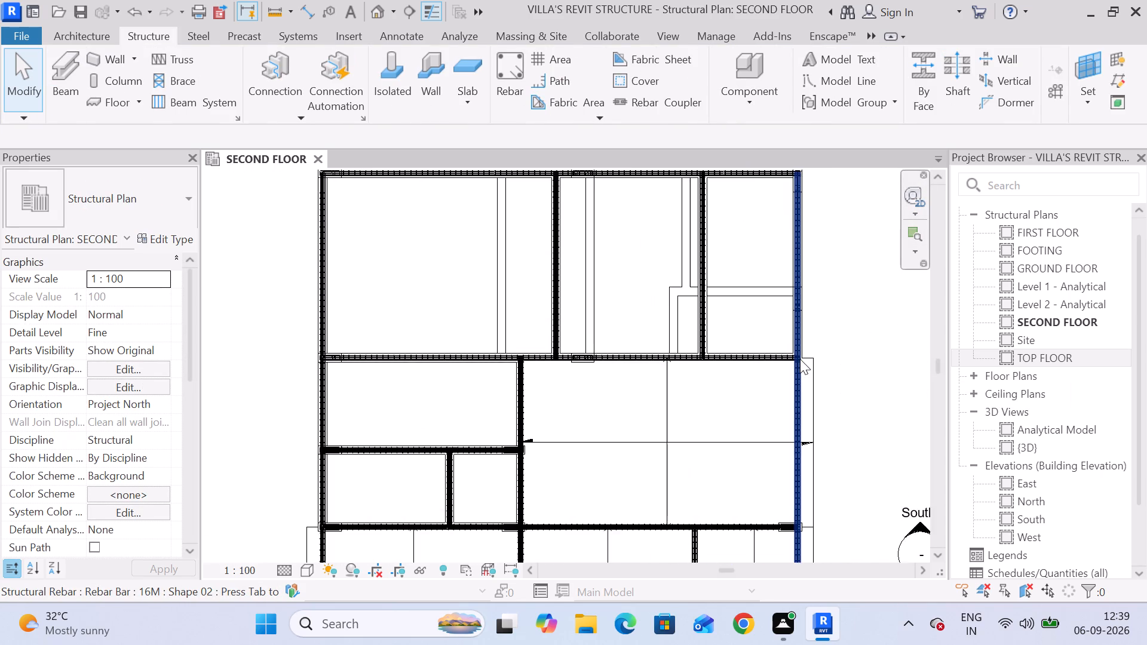
scroll(800, 359, down, 5)
middle_drag(699, 443, 698, 328)
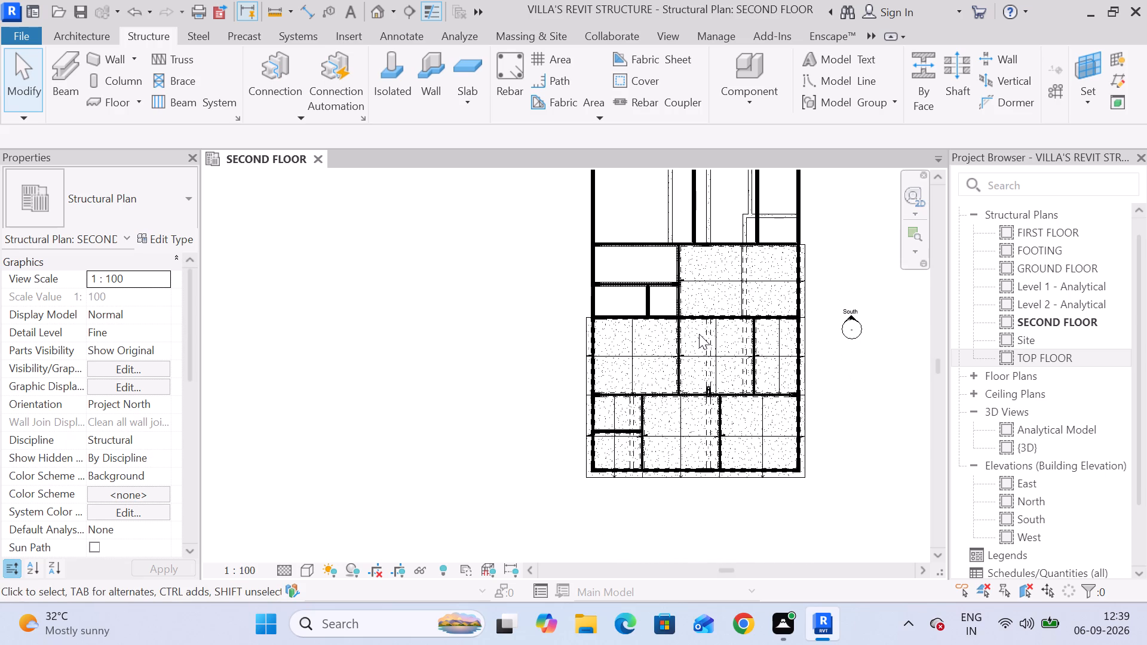
middle_drag(747, 279, 738, 342)
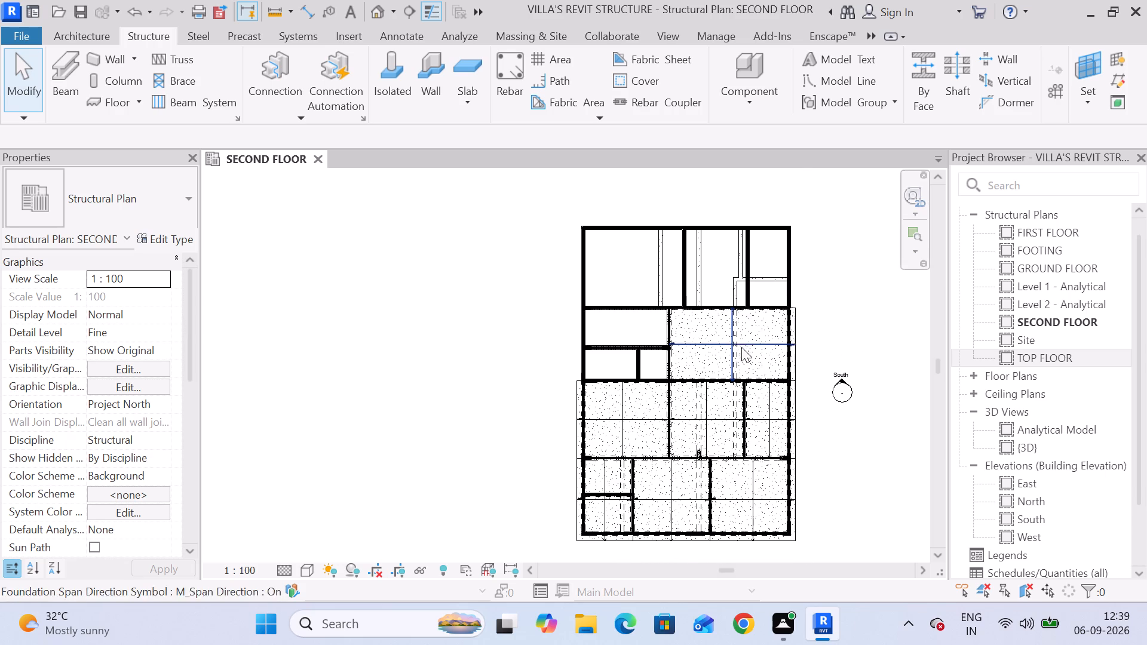
Sketch a rectangular 150mm foundation slab boundary with 0.01" offset over the outer small bay, extending about 200 mm past the outer beam's centreline.
click(480, 59)
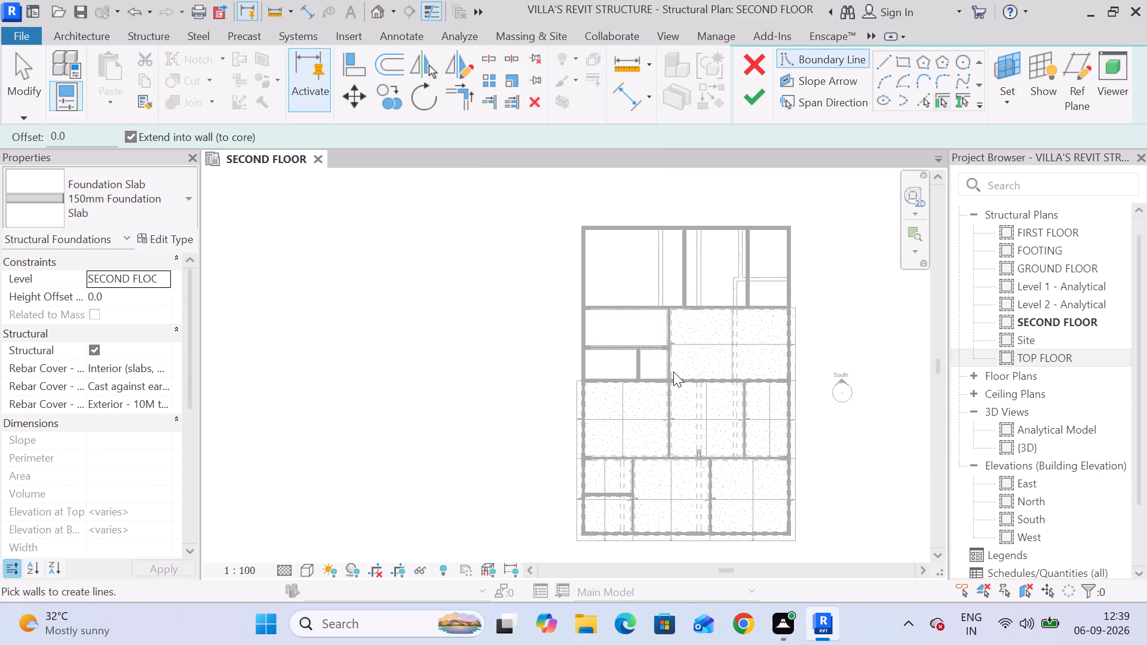
scroll(648, 377, up, 5)
middle_drag(687, 356, 488, 356)
scroll(463, 347, up, 2)
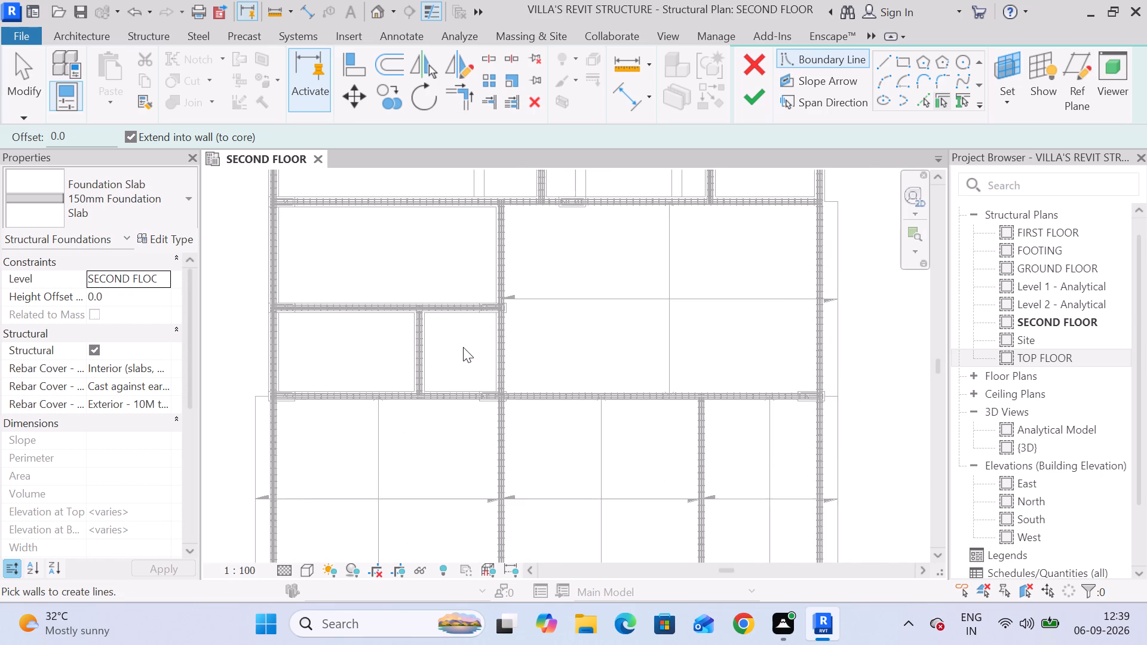
middle_drag(463, 347, 517, 330)
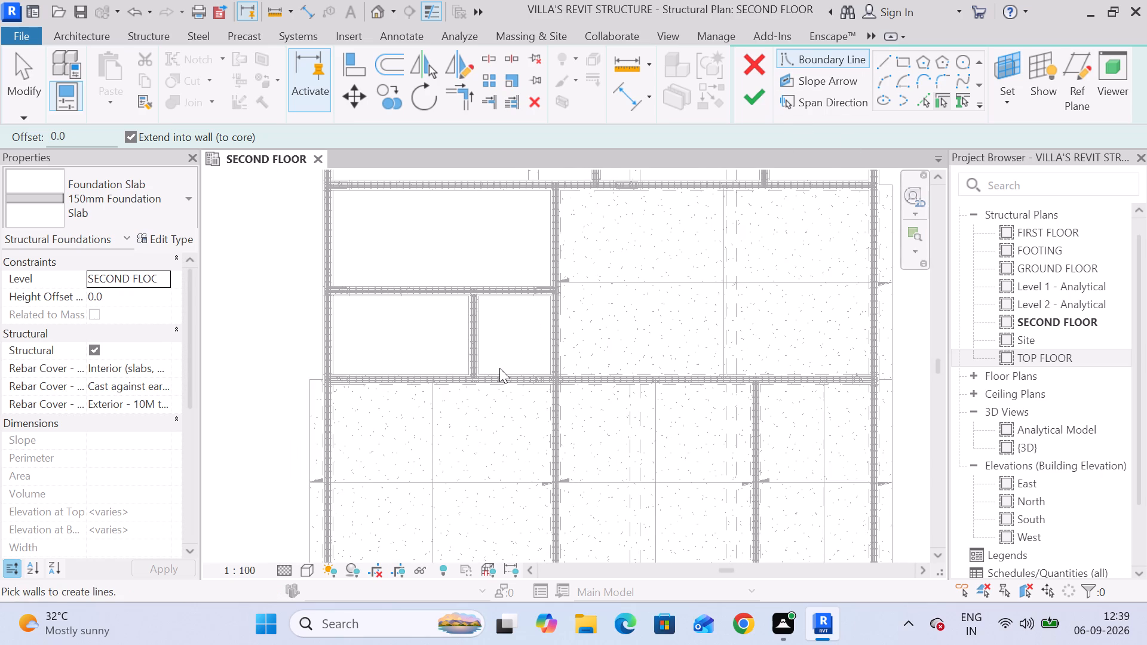
click(909, 54)
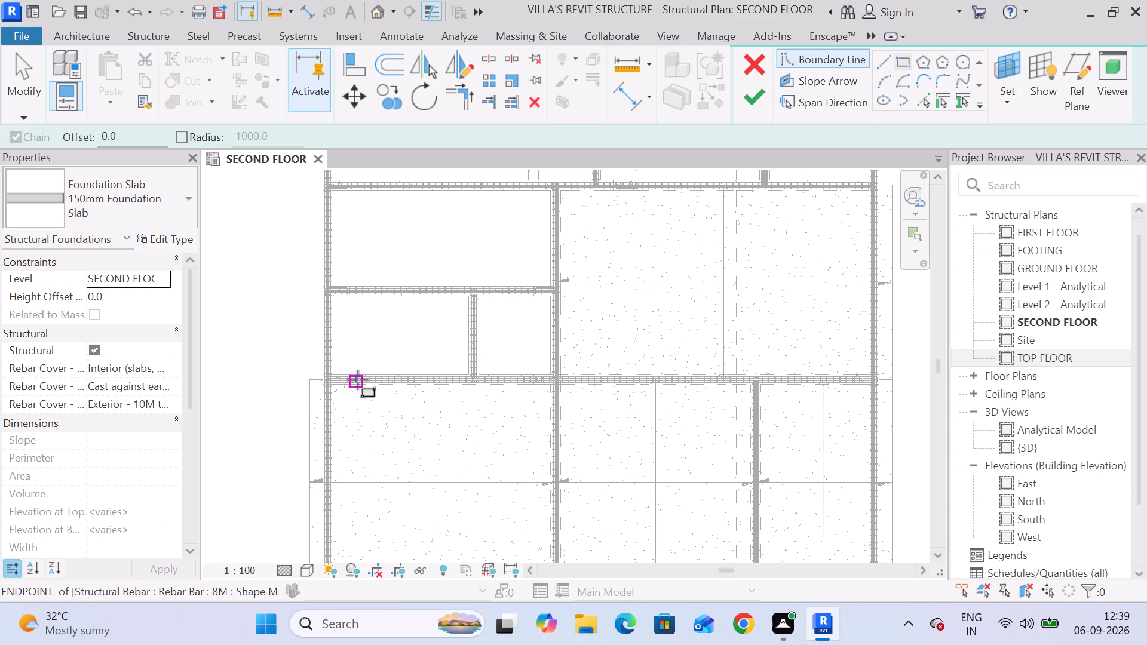
middle_drag(364, 343, 369, 414)
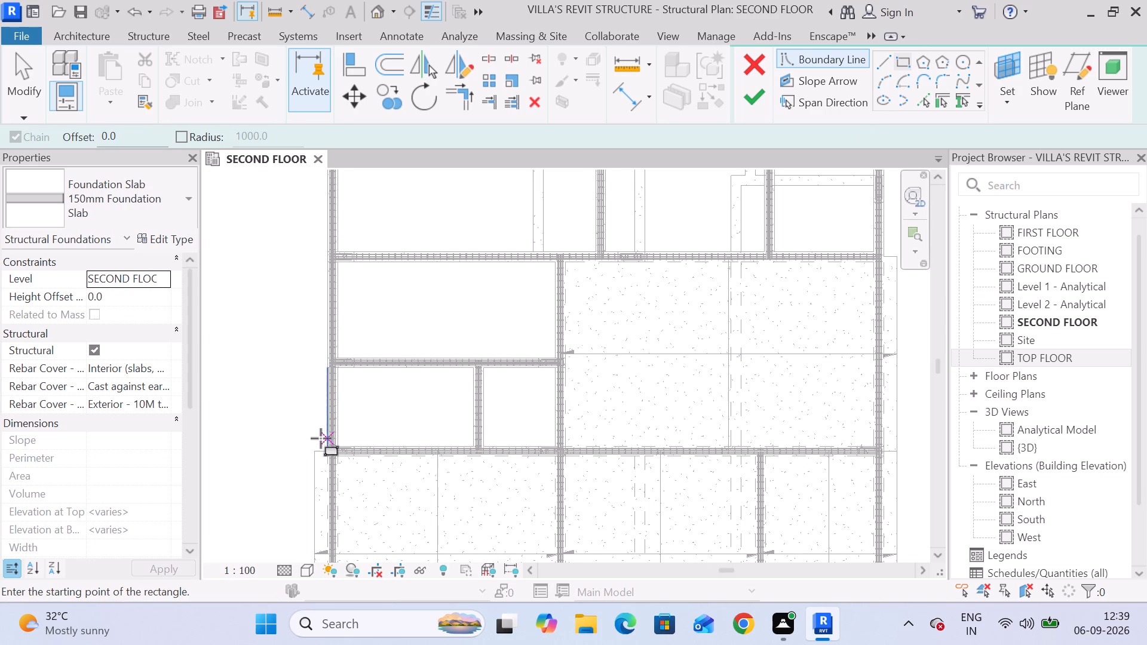
scroll(454, 451, up, 5)
scroll(488, 450, up, 16)
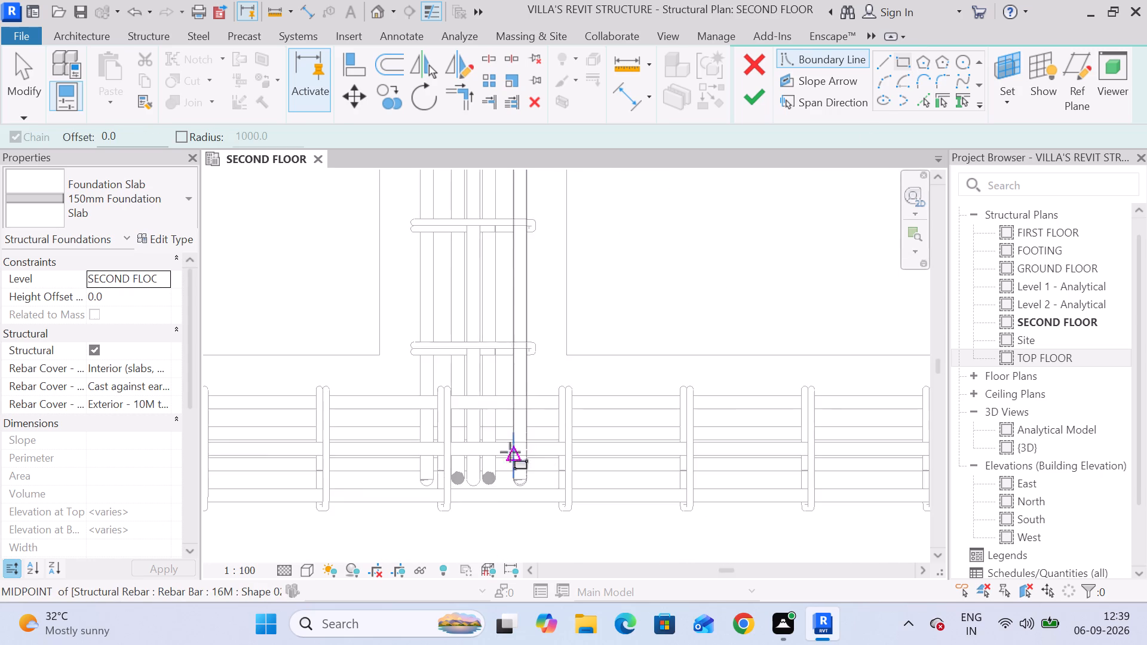
scroll(490, 452, up, 5)
drag(148, 140, 0, 158)
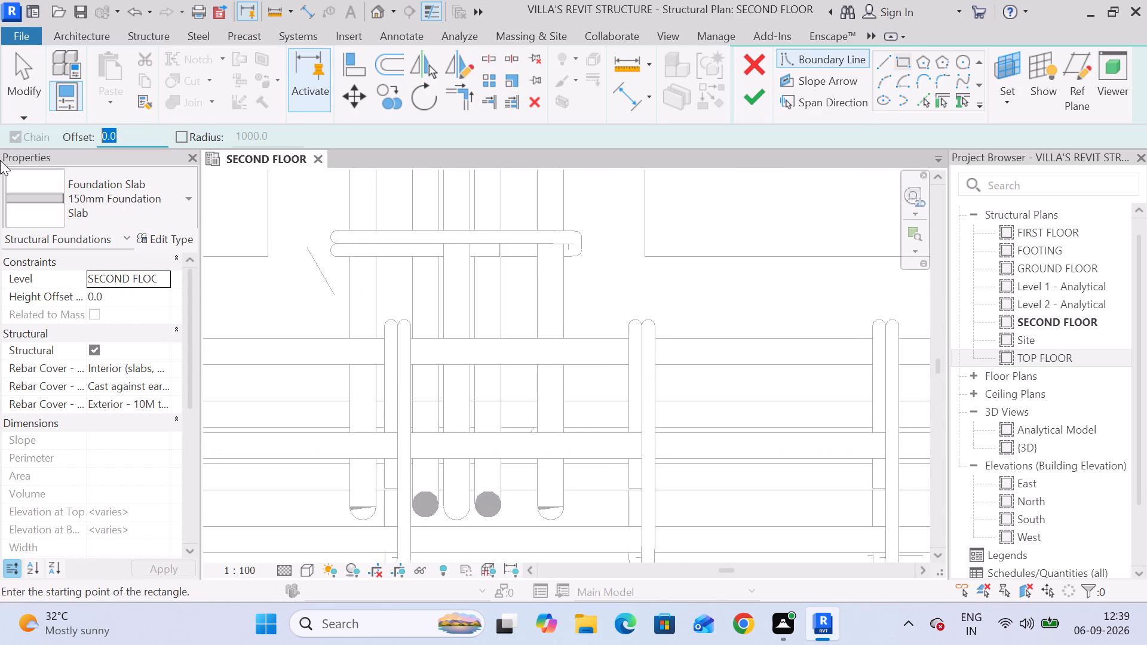
text(0.01")
key(Return)
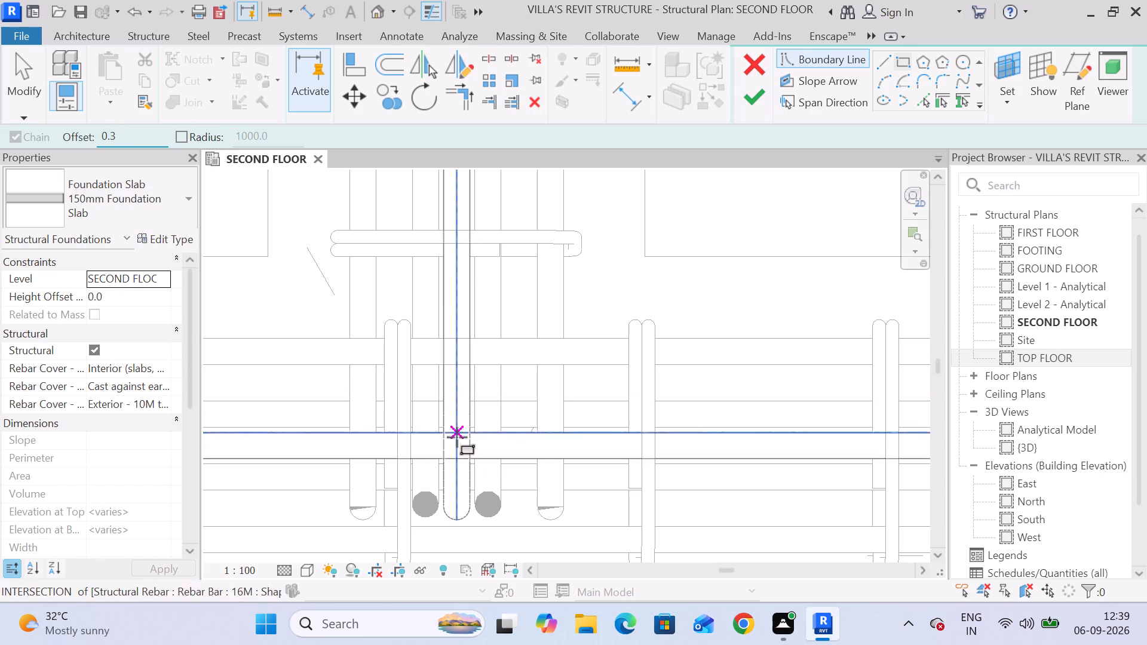
scroll(456, 440, down, 6)
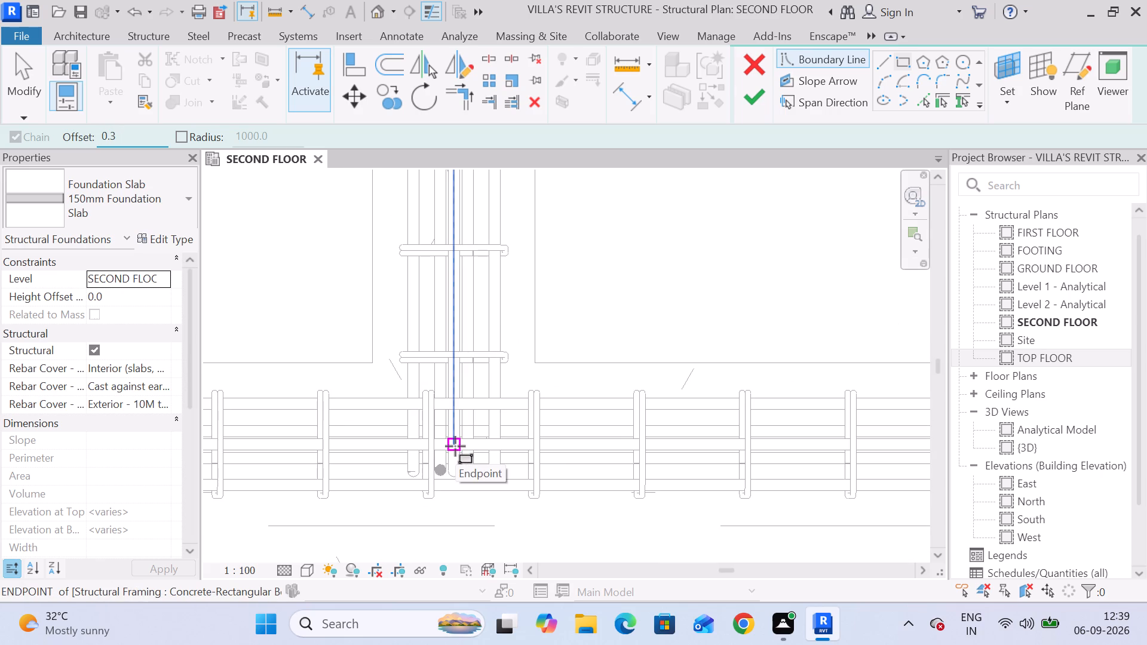
click(455, 446)
key(space)
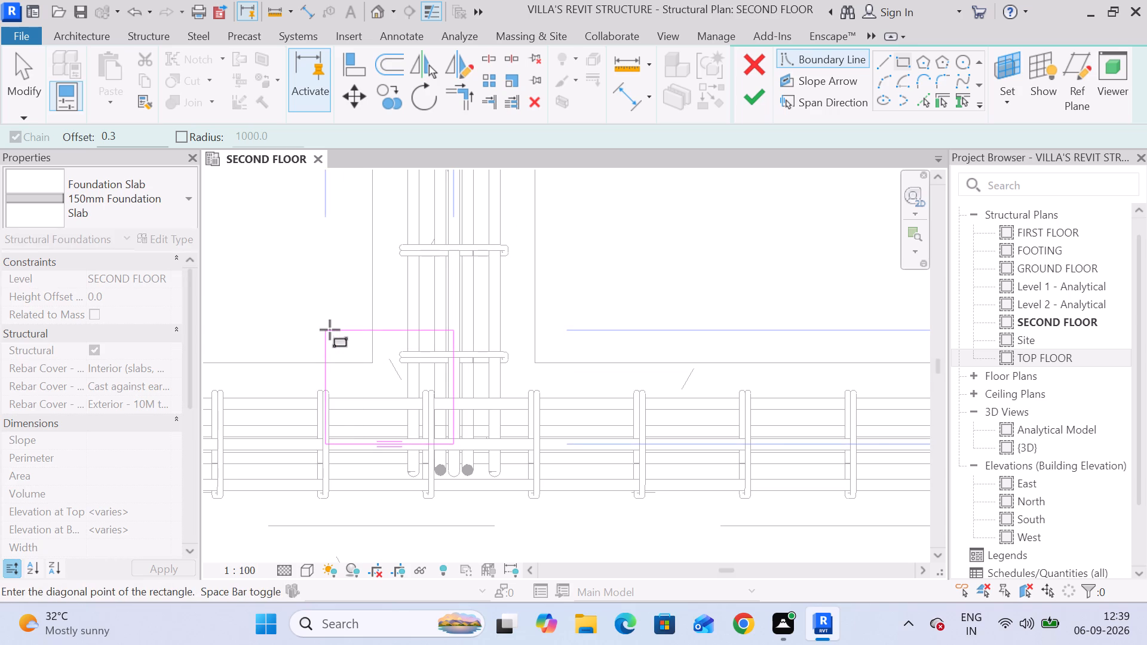
scroll(330, 330, down, 12)
middle_drag(326, 330, 689, 449)
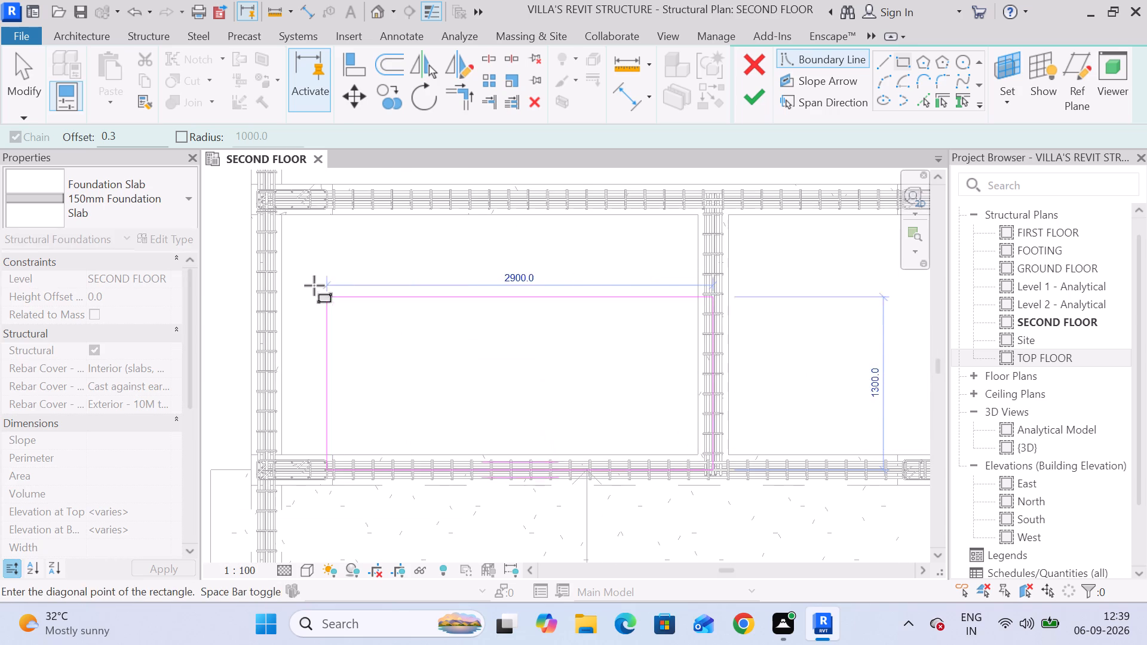
scroll(257, 195, up, 1)
middle_drag(299, 215, 529, 228)
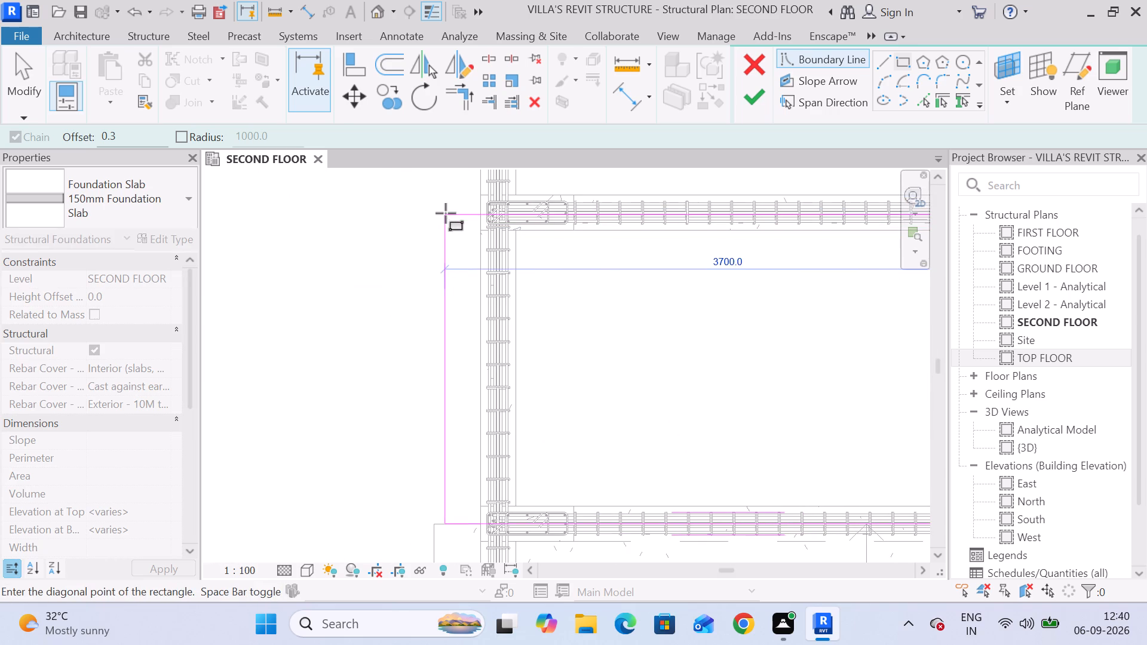
scroll(458, 214, up, 12)
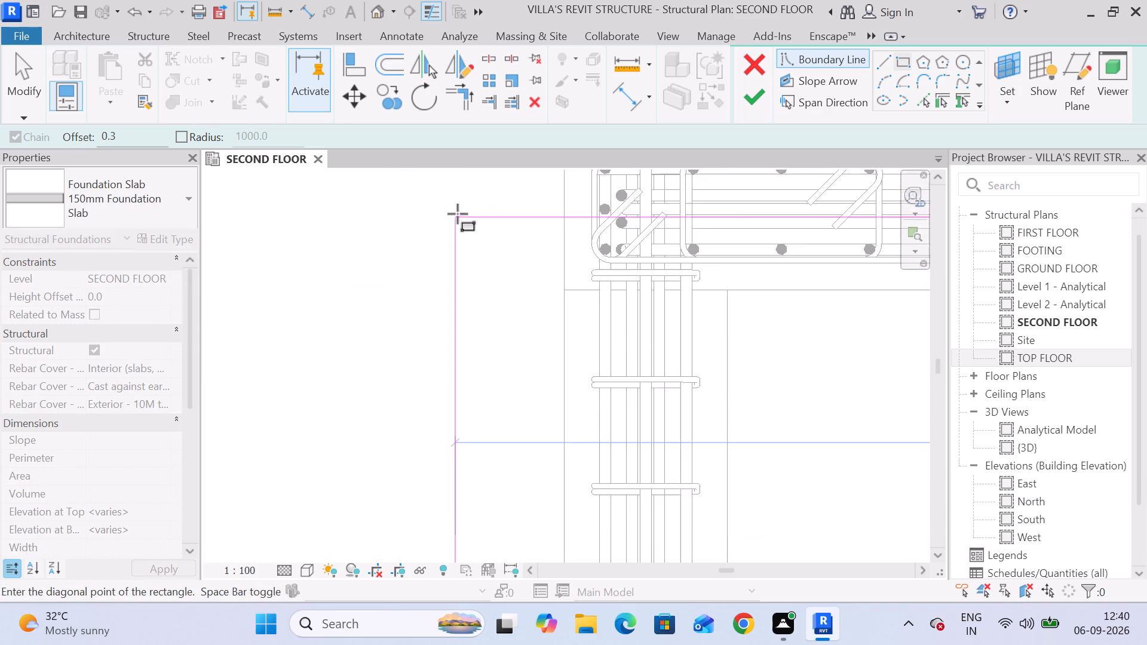
scroll(465, 208, up, 6)
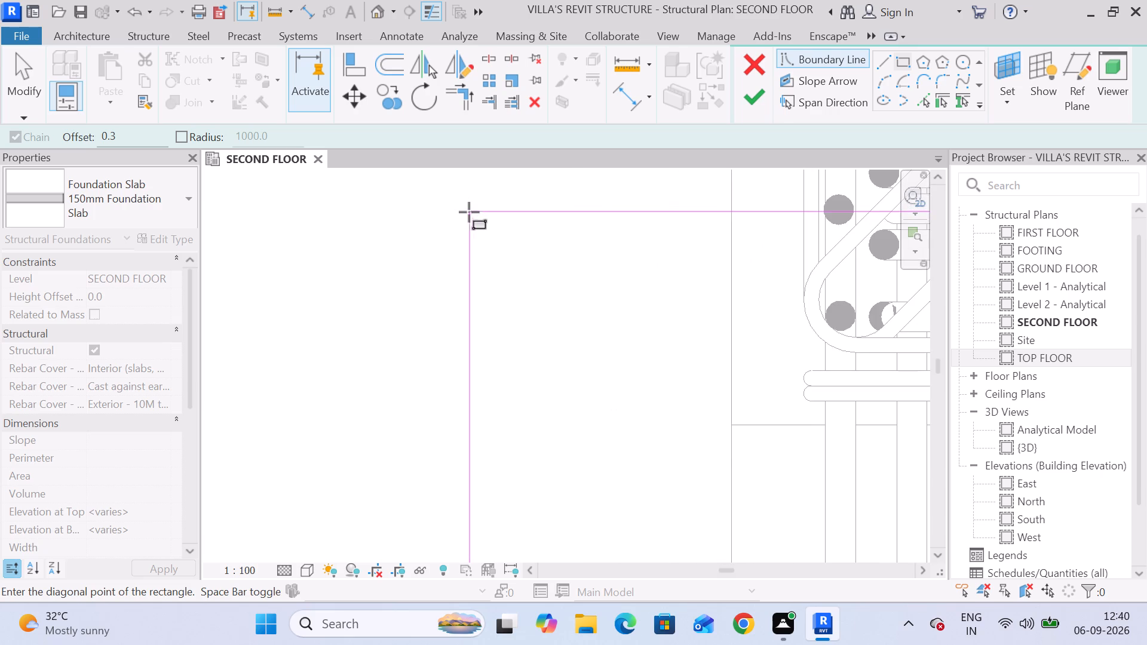
middle_drag(530, 212, 250, 212)
click(288, 209)
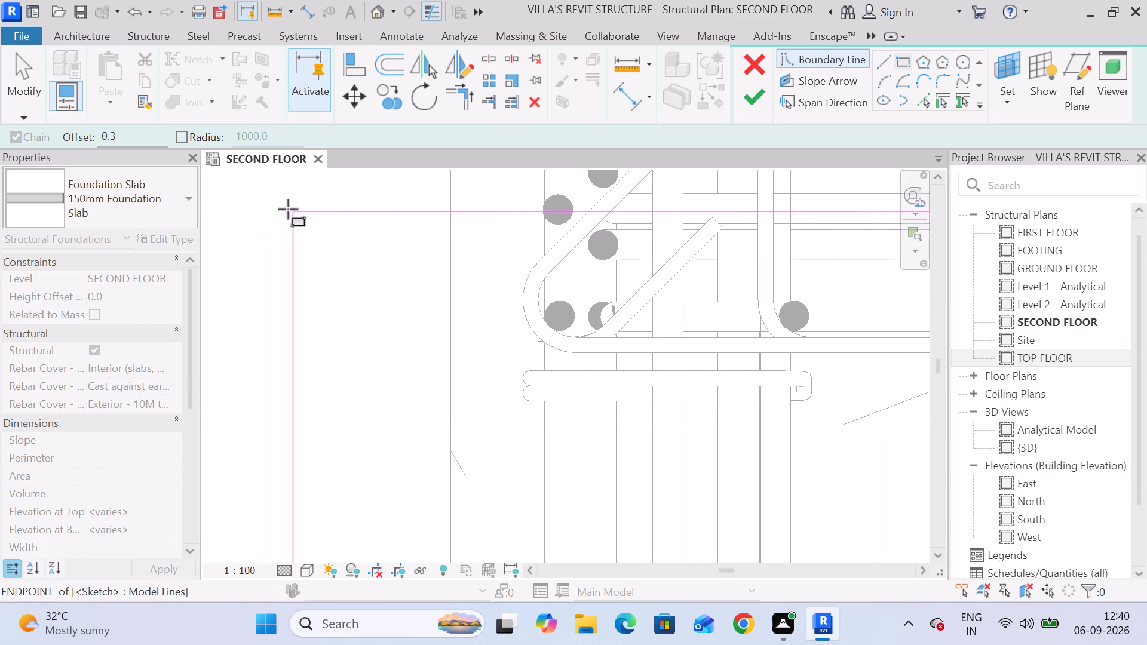
scroll(326, 261, down, 4)
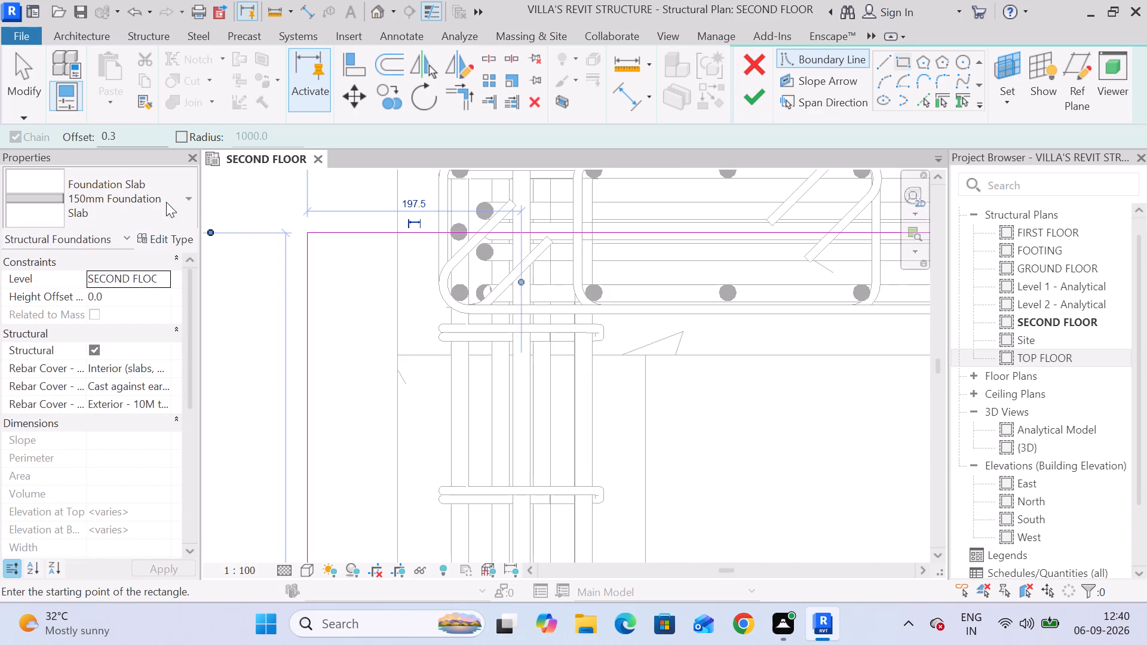
click(34, 90)
Align the small bay boundary's outer edge with the outer edge of the slab below.
scroll(314, 389, down, 4)
middle_drag(313, 391, 444, 266)
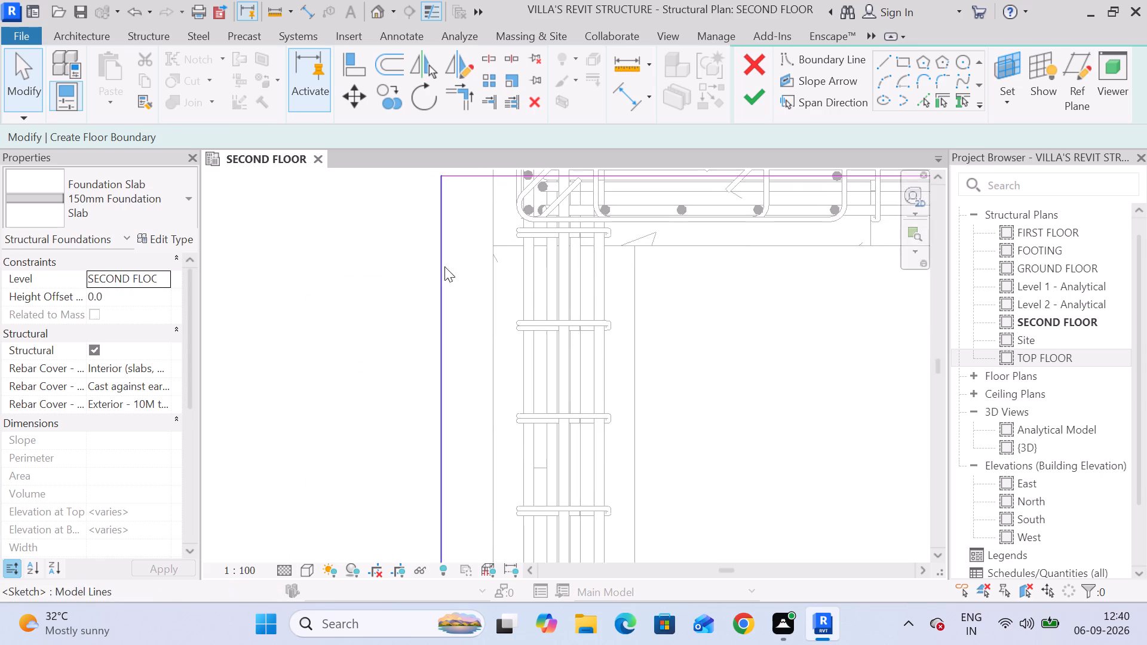
scroll(455, 376, down, 3)
middle_drag(483, 480, 431, 259)
middle_drag(419, 511, 438, 263)
middle_drag(431, 464, 428, 208)
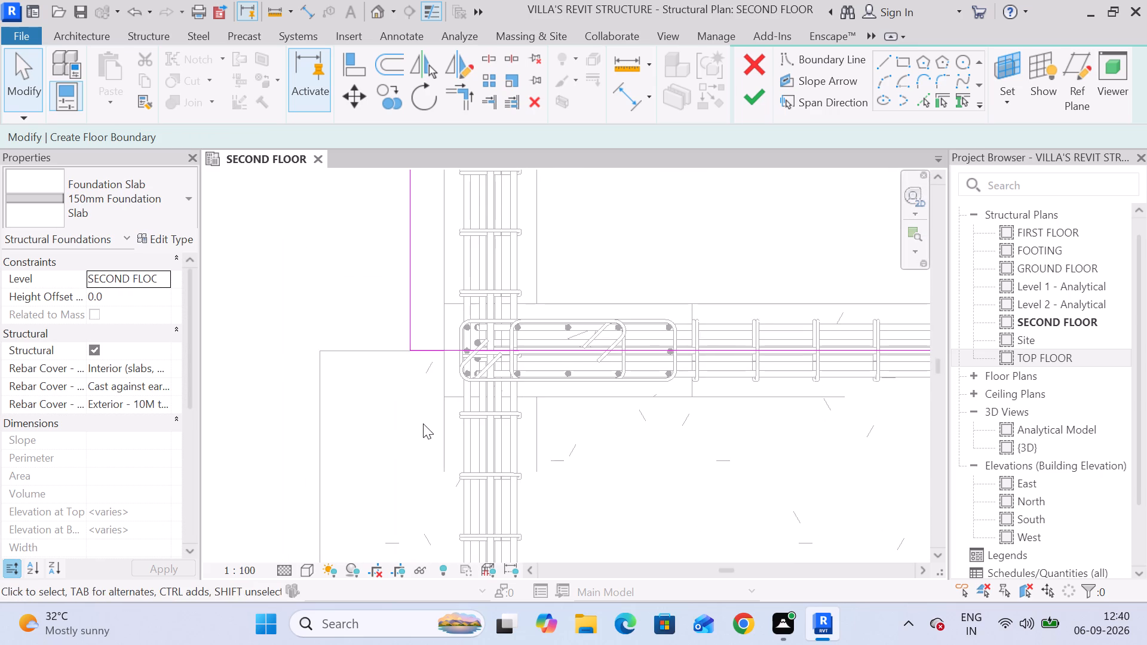
scroll(390, 334, up, 2)
click(360, 63)
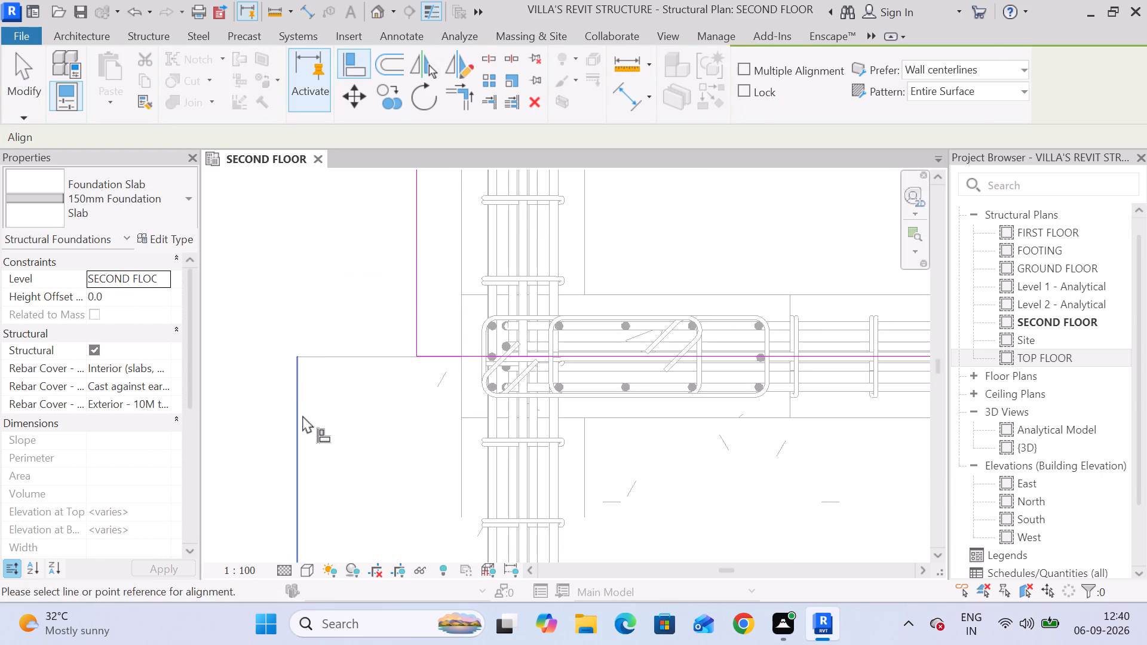
click(301, 417)
click(414, 288)
scroll(418, 290, down, 2)
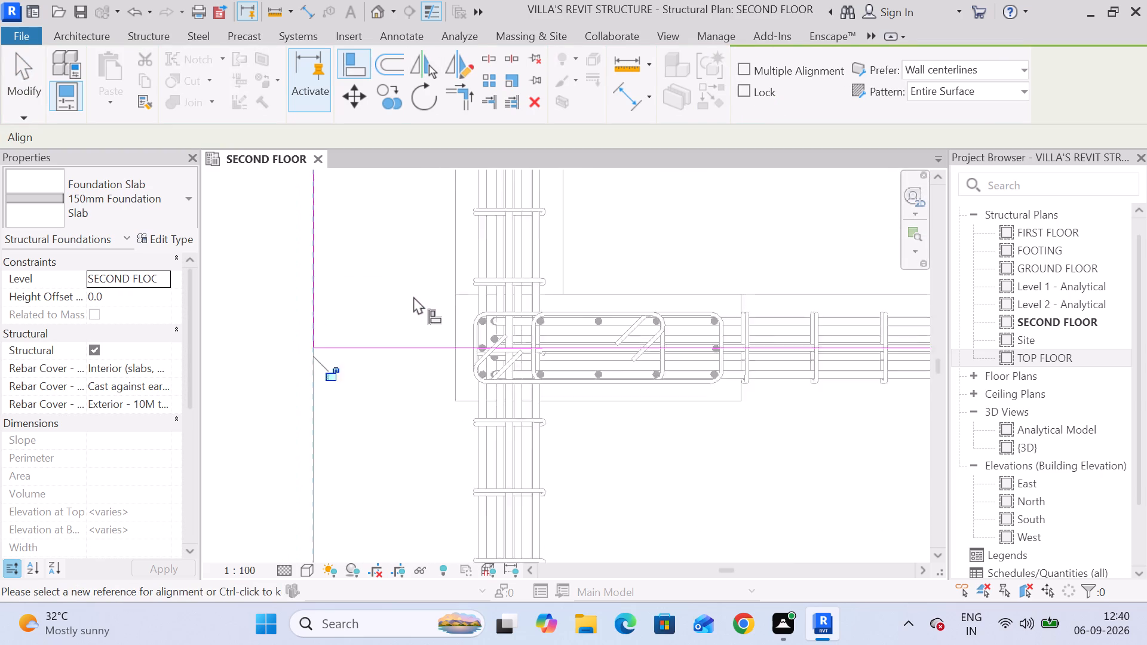
scroll(413, 296, down, 18)
click(11, 78)
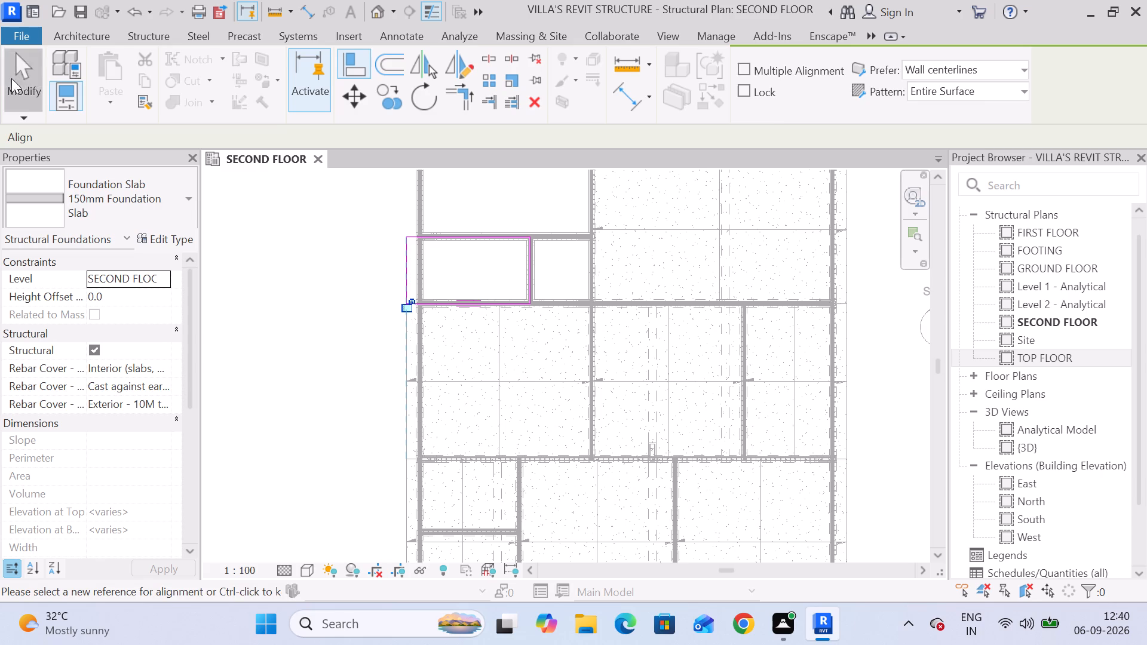
Finish the boundary sketch to create the outer small bay's 150mm foundation slab, and deselect it.
middle_drag(412, 279, 406, 341)
scroll(423, 327, up, 2)
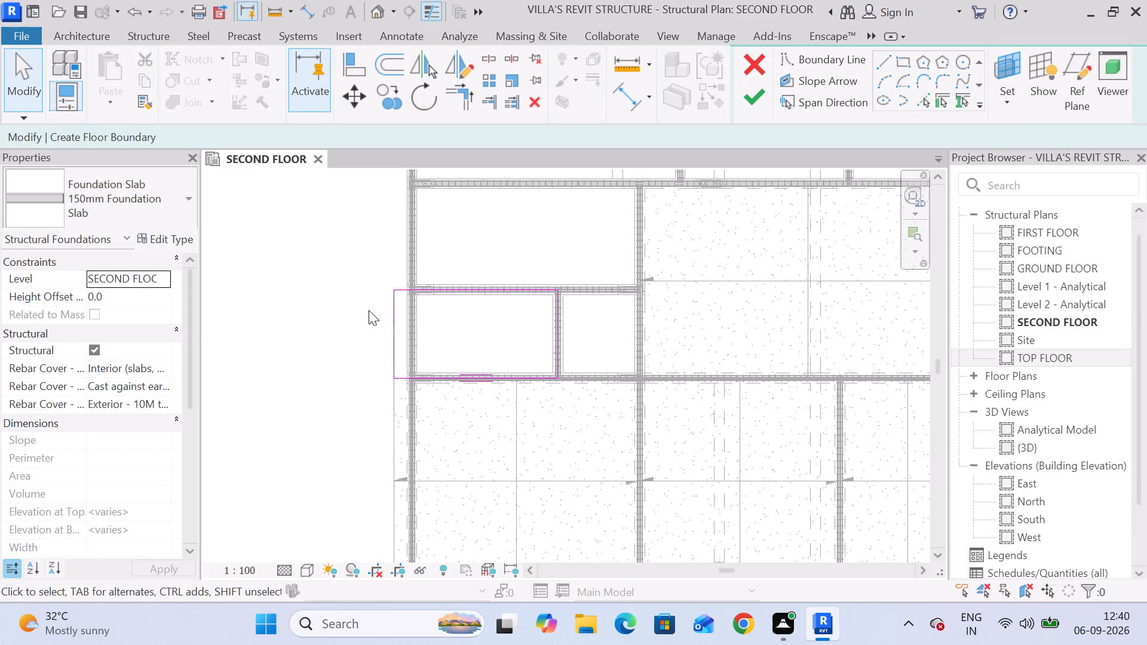
scroll(398, 292, up, 2)
middle_drag(398, 294, 367, 437)
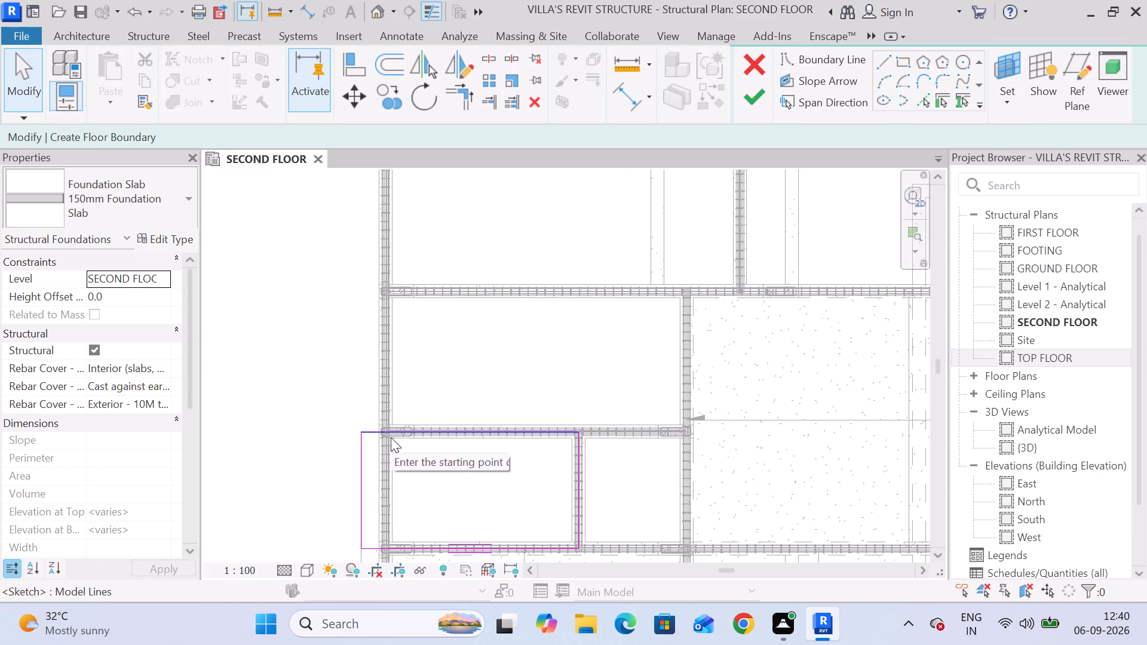
scroll(602, 353, down, 4)
middle_drag(607, 363, 430, 409)
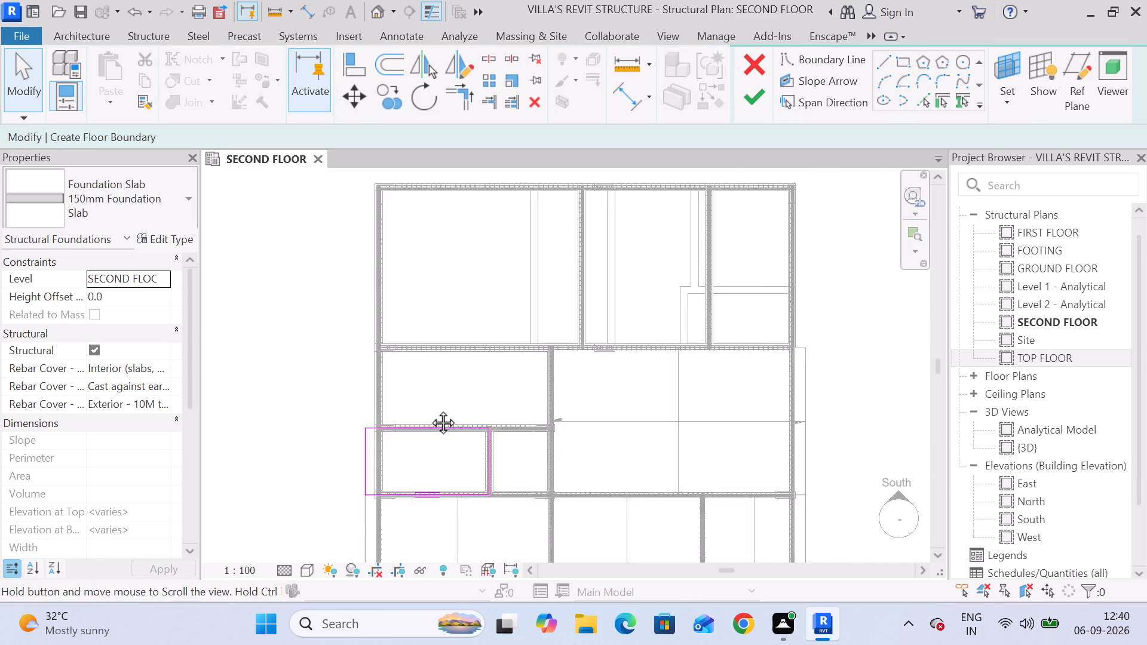
middle_drag(430, 409, 404, 414)
scroll(416, 416, down, 4)
middle_drag(416, 419, 433, 394)
middle_click(443, 378)
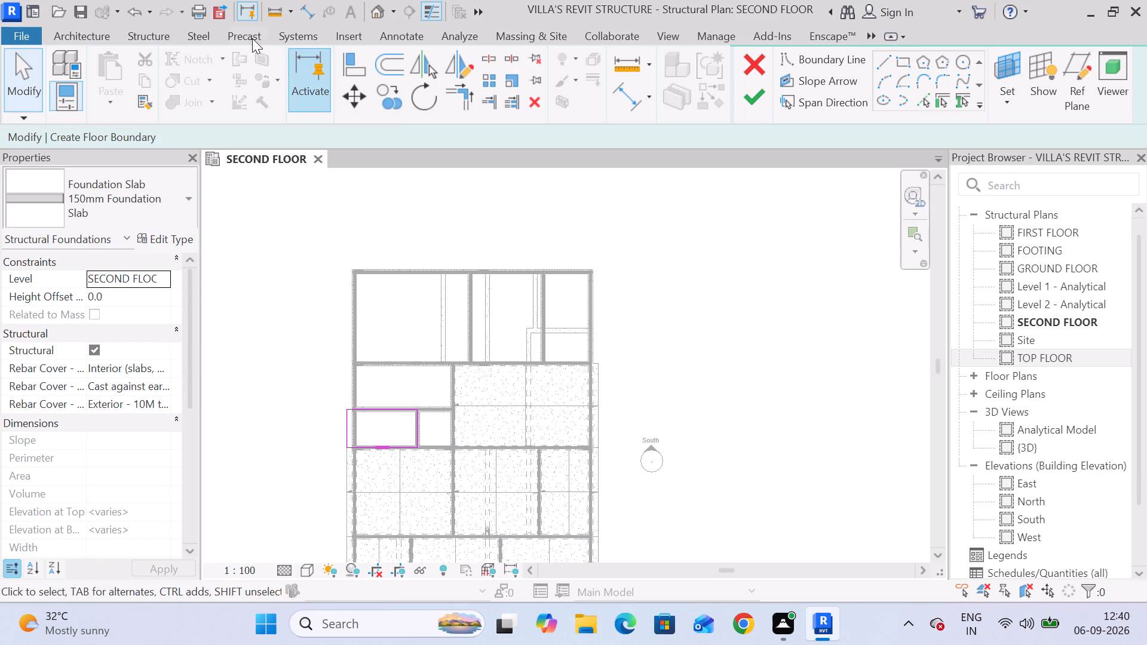
click(159, 41)
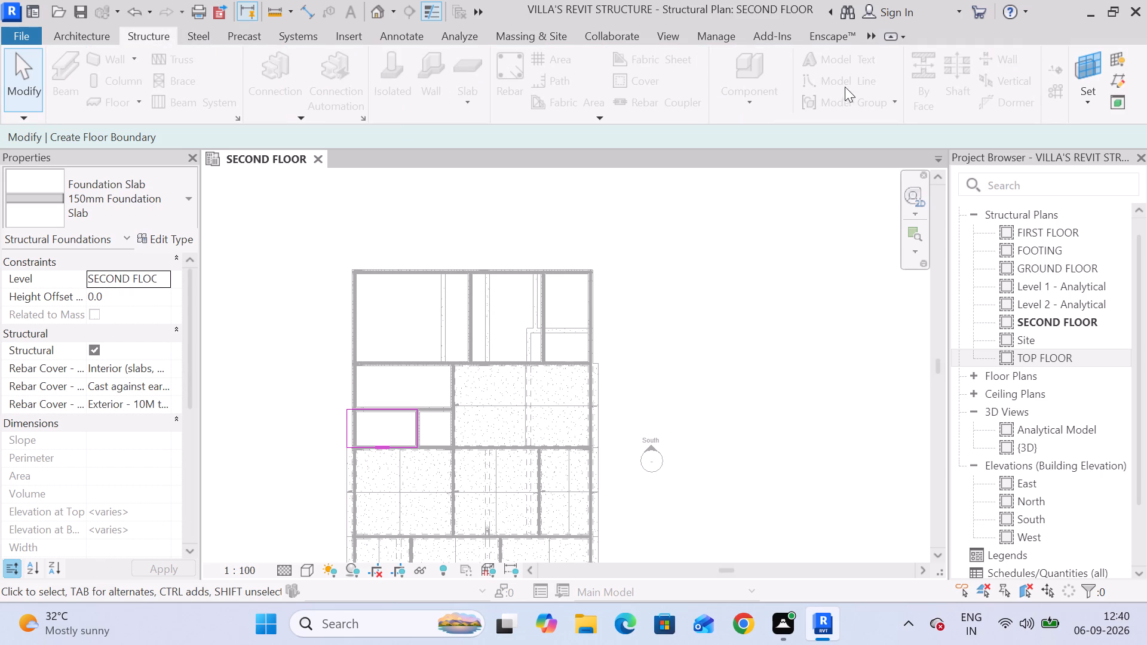
click(34, 90)
click(873, 35)
click(891, 61)
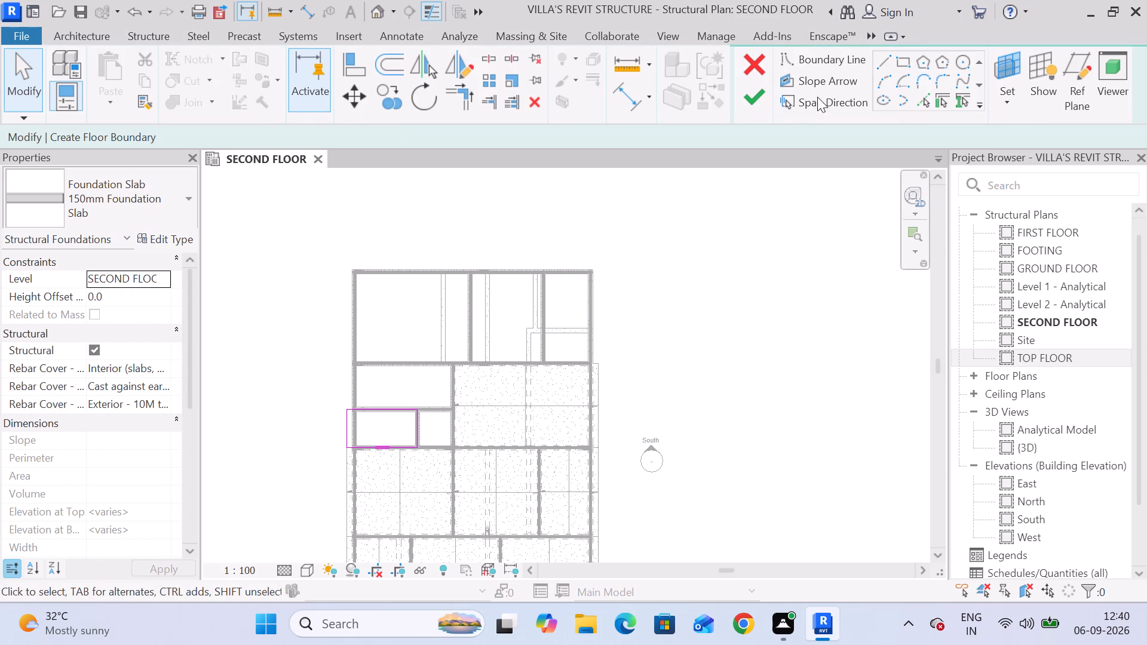
click(756, 91)
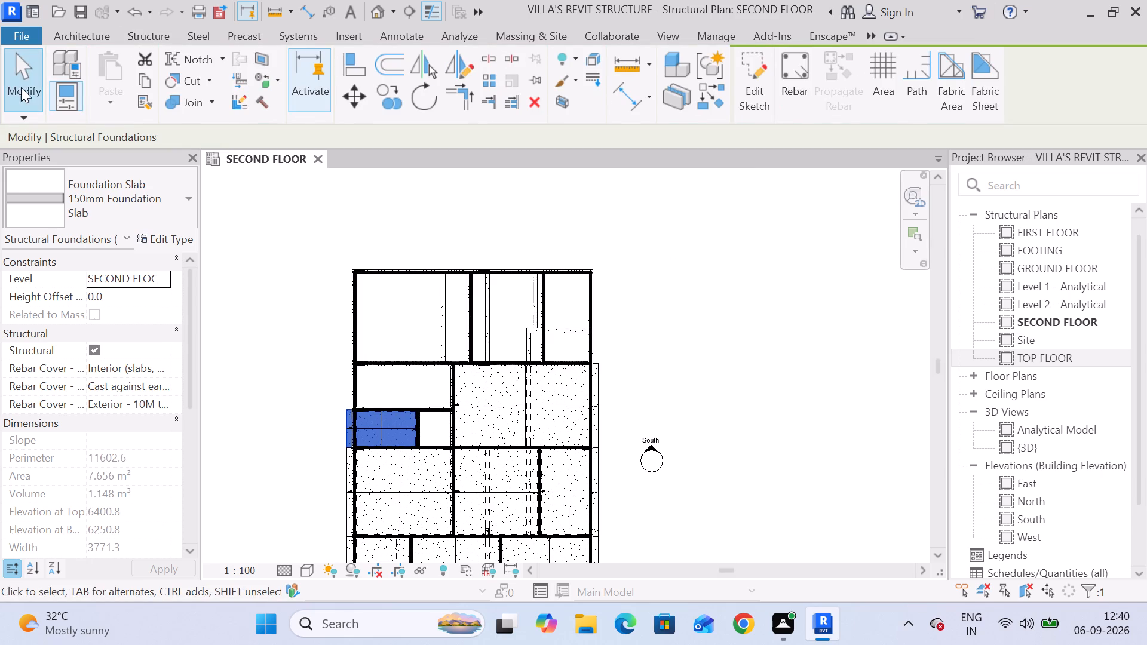
click(27, 75)
Sketch a rectangular 150mm foundation slab boundary with 0.01" offset over the plan's upper-right corner bay, ending at the outer beam corner.
click(464, 63)
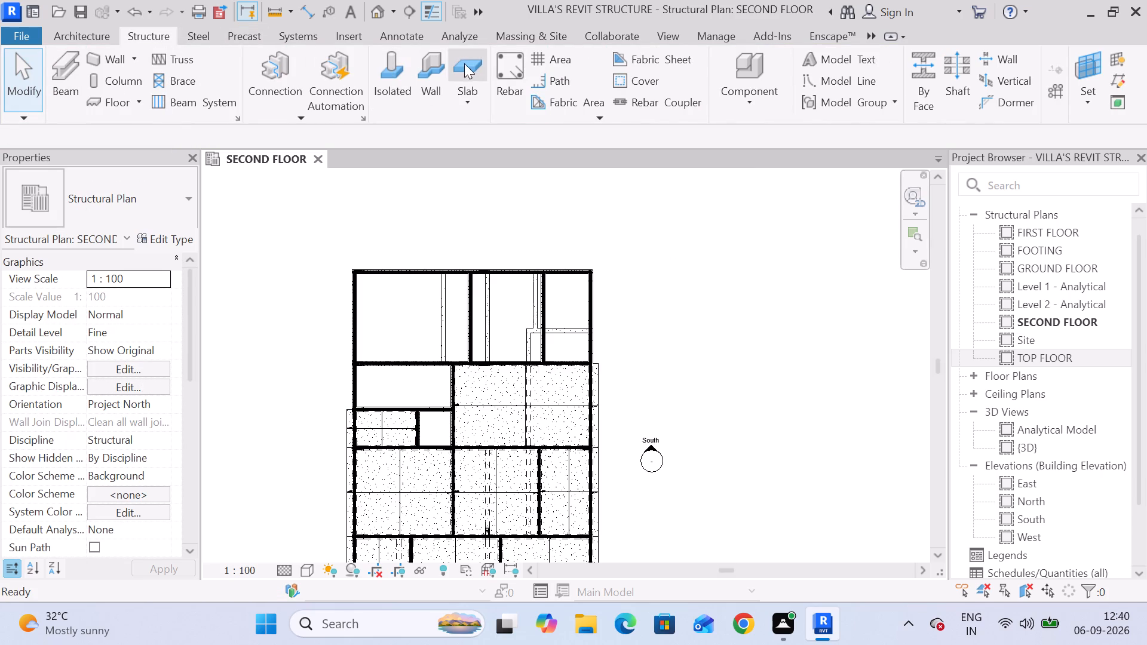
scroll(357, 372, up, 4)
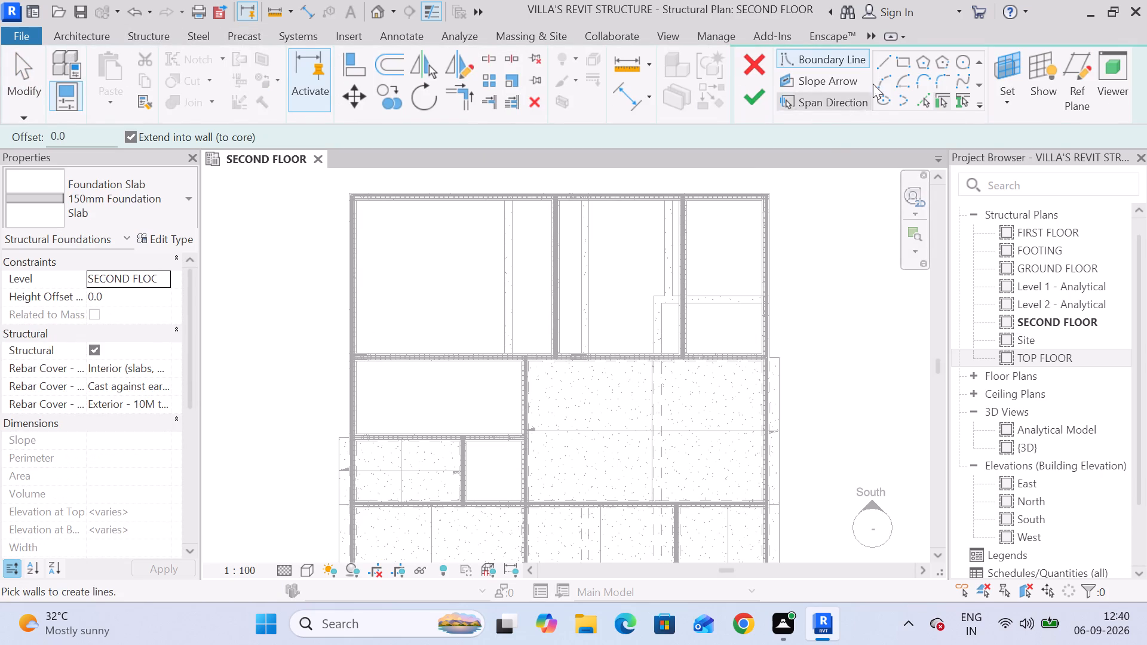
click(907, 63)
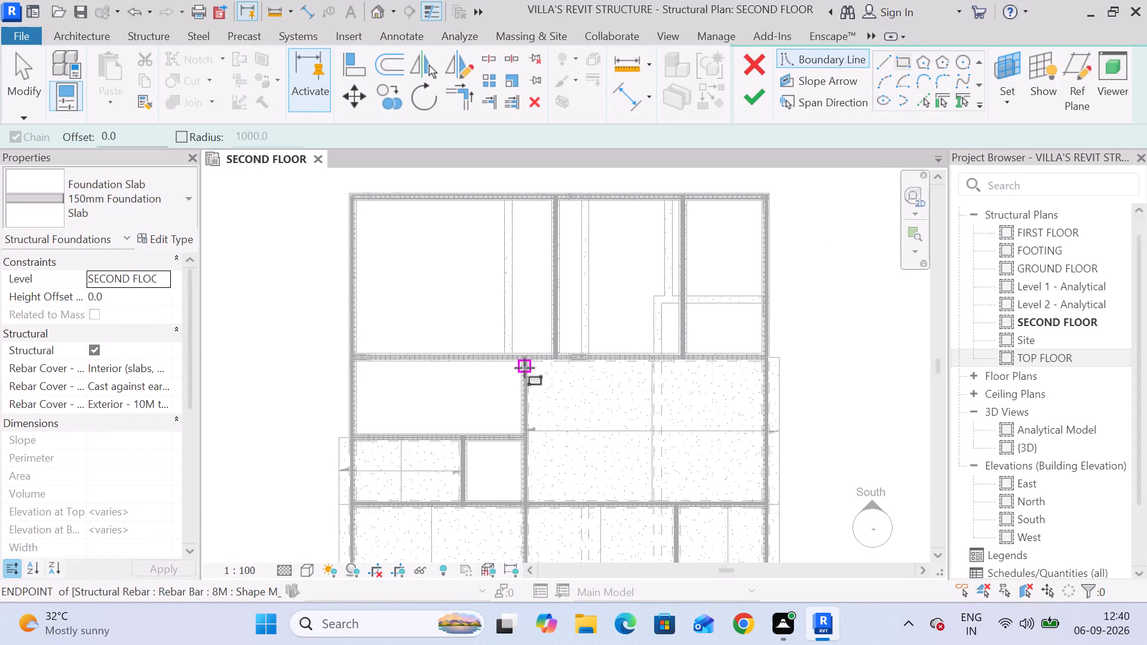
scroll(528, 368, up, 5)
middle_drag(585, 410, 645, 387)
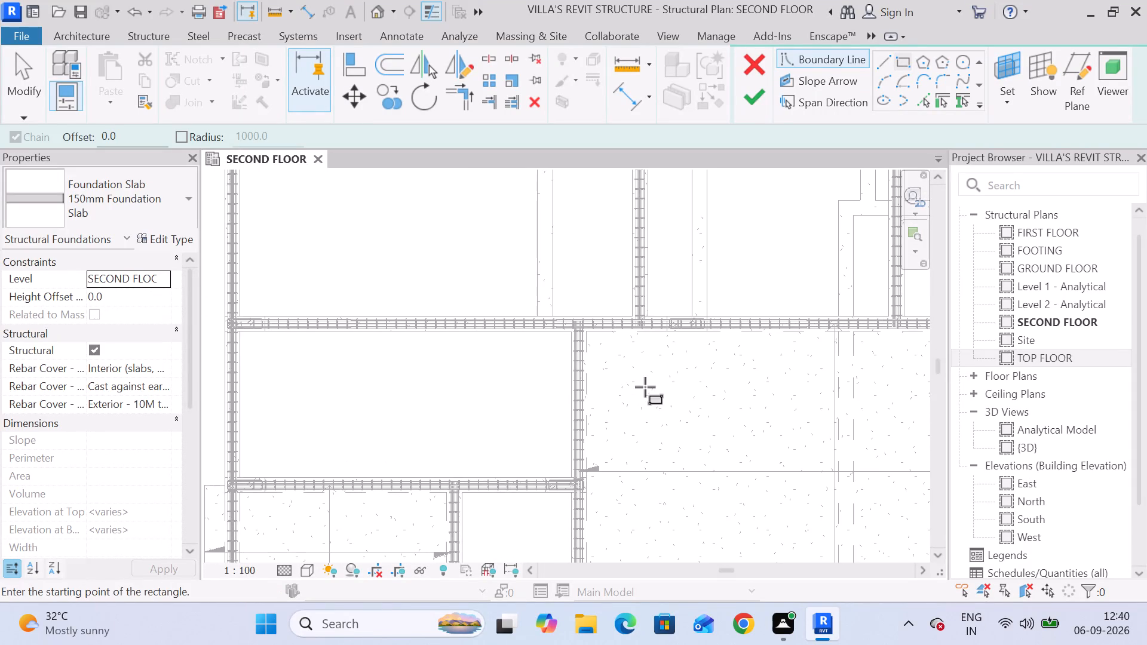
scroll(642, 385, down, 5)
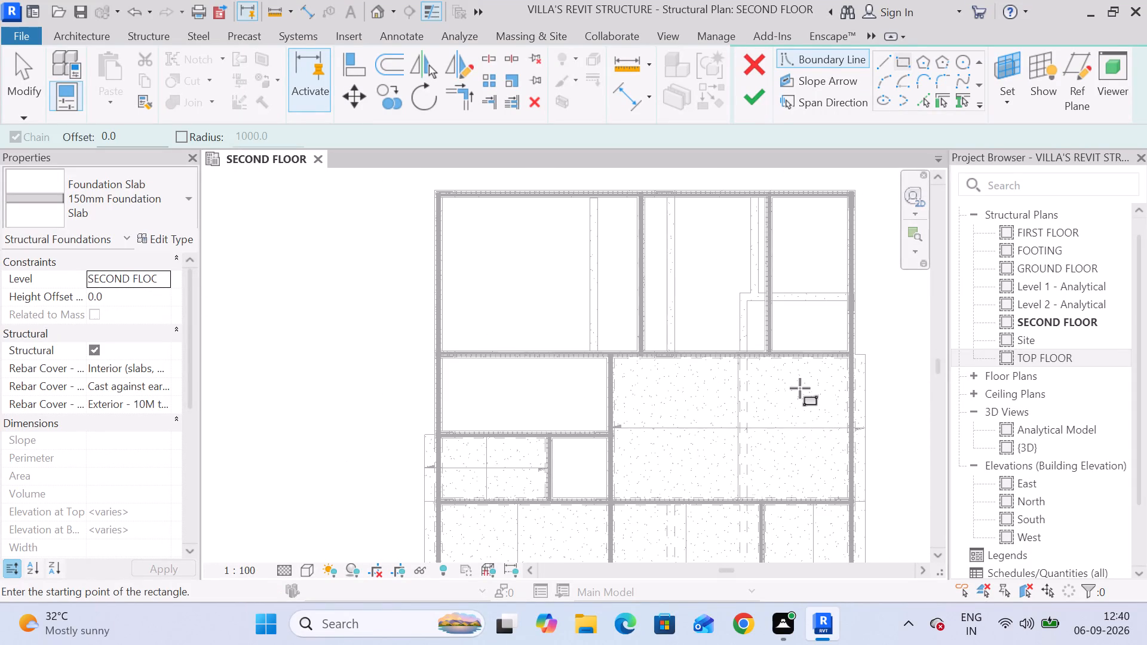
scroll(780, 361, up, 6)
scroll(763, 351, up, 16)
middle_drag(755, 371, 742, 383)
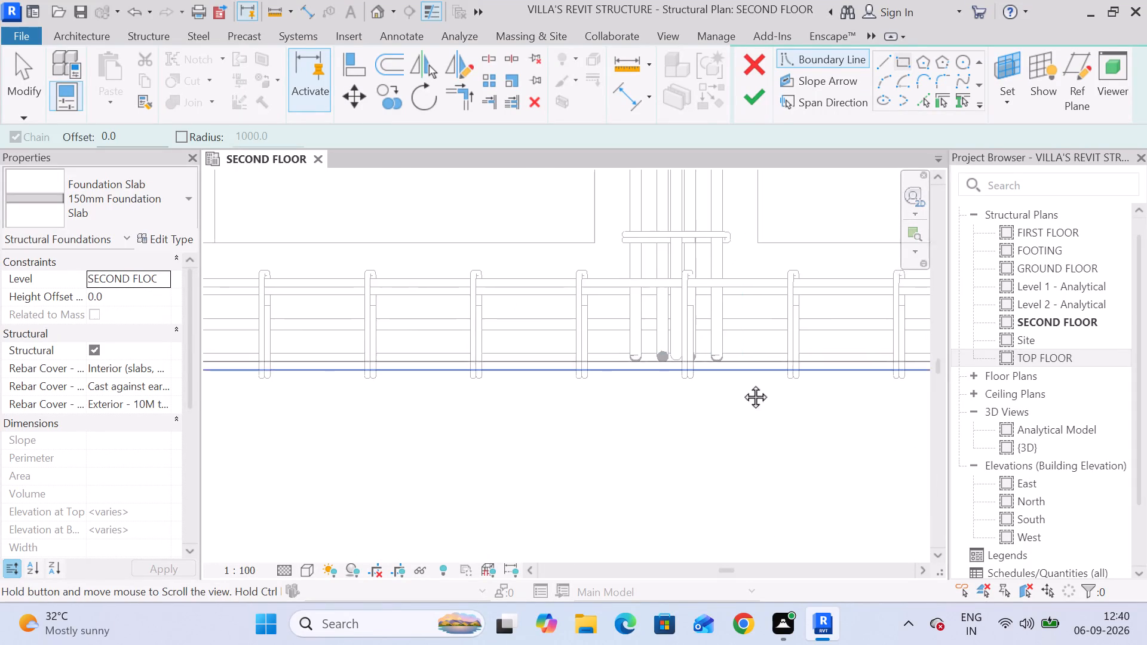
middle_drag(742, 383, 511, 489)
scroll(427, 441, up, 5)
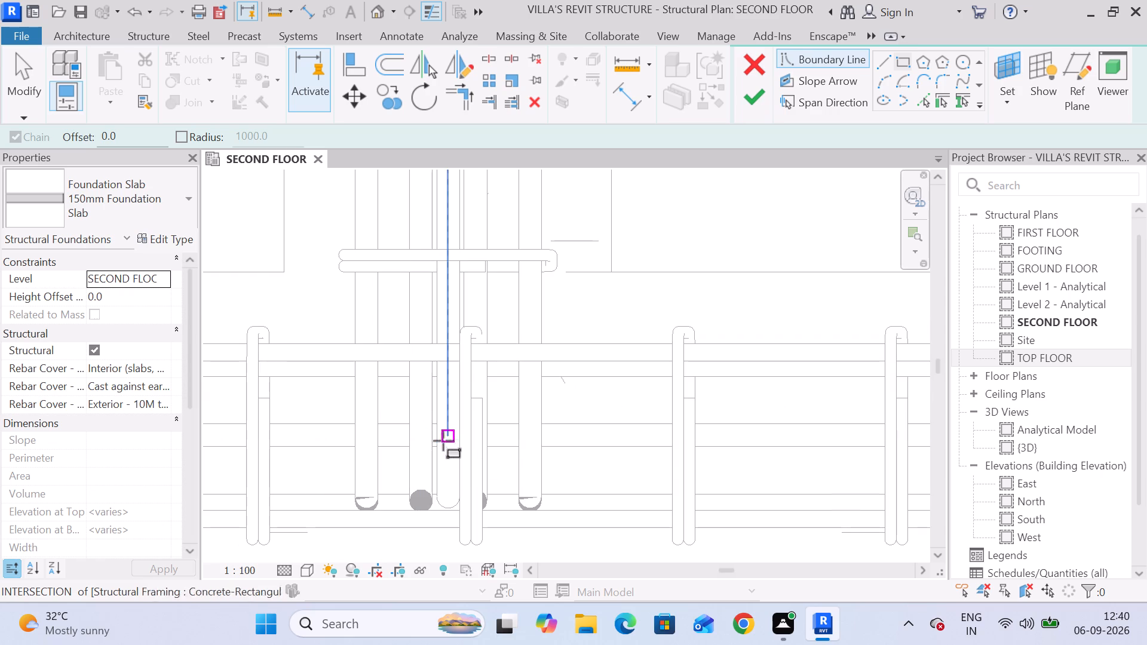
click(449, 438)
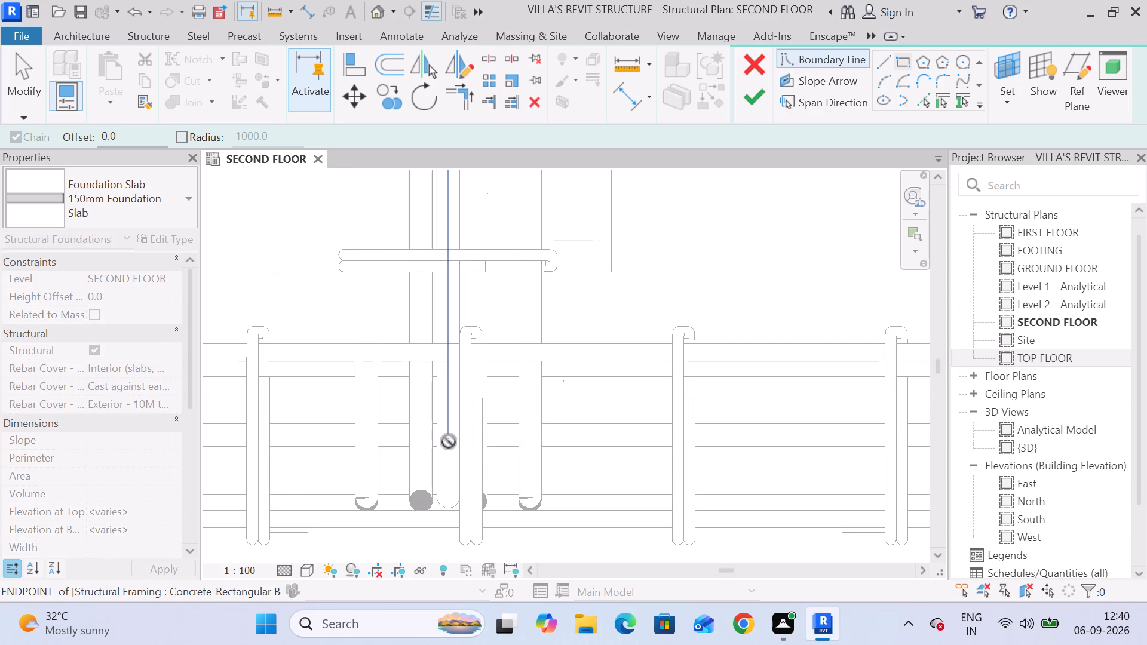
key(Escape)
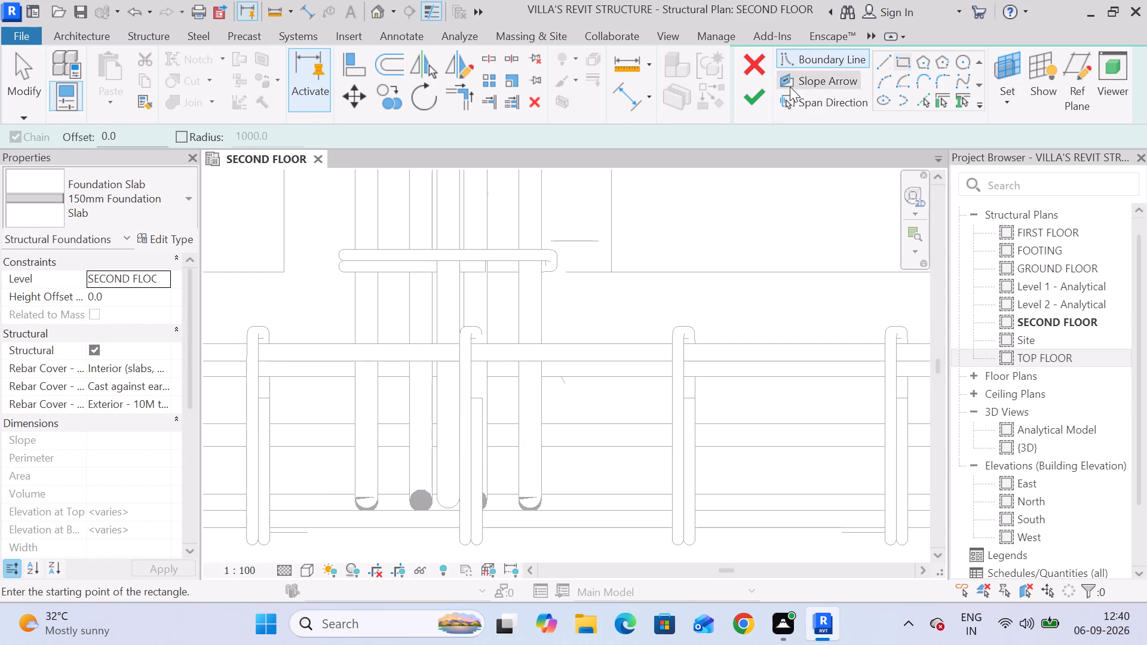
drag(127, 141, 2, 116)
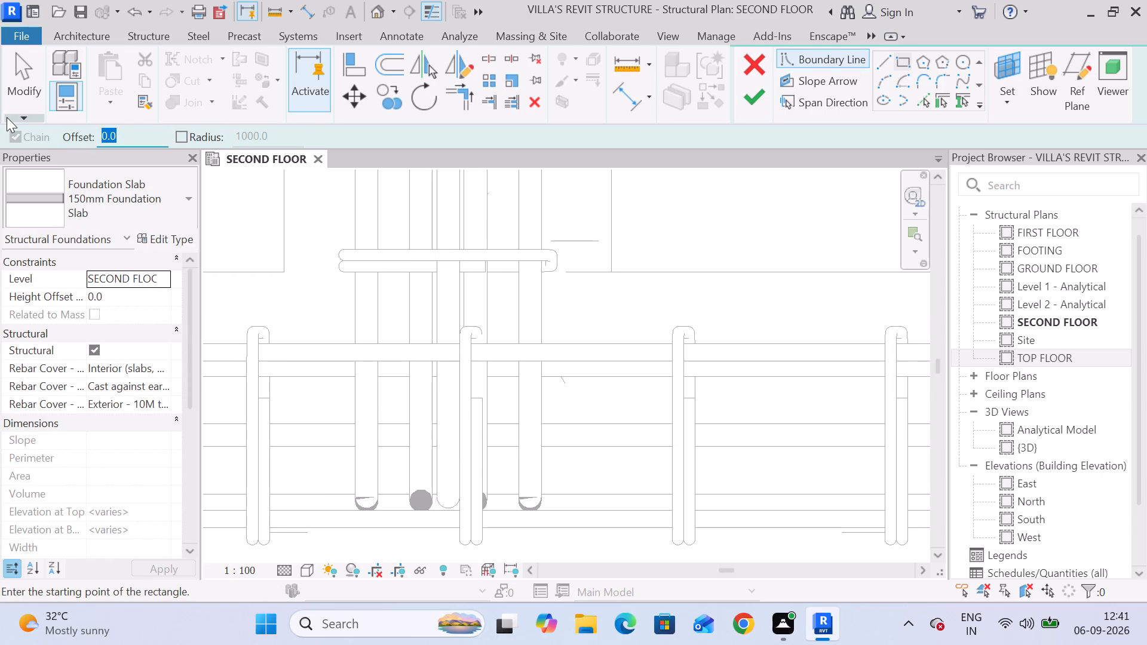
text(0.01")
key(Return)
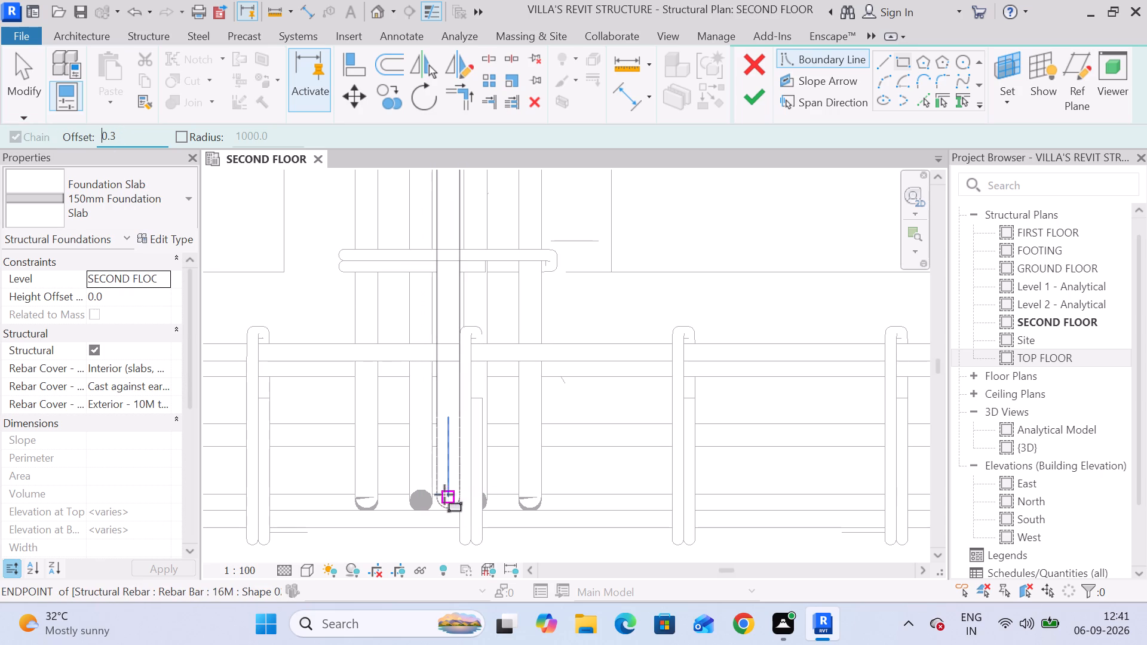
click(449, 435)
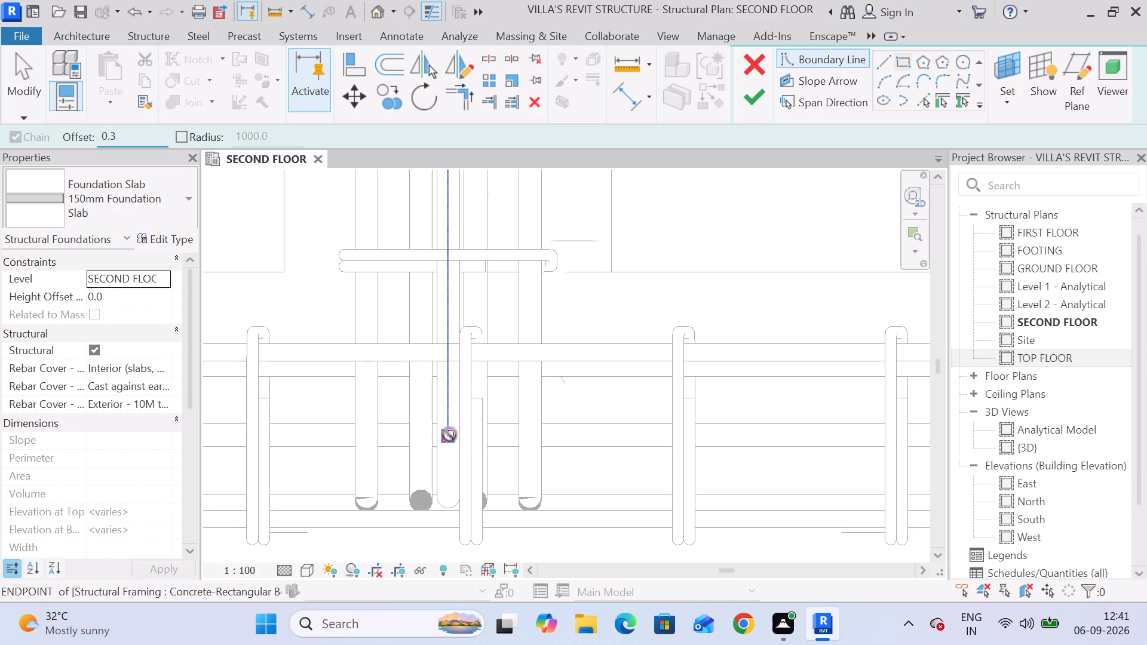
scroll(633, 302, down, 6)
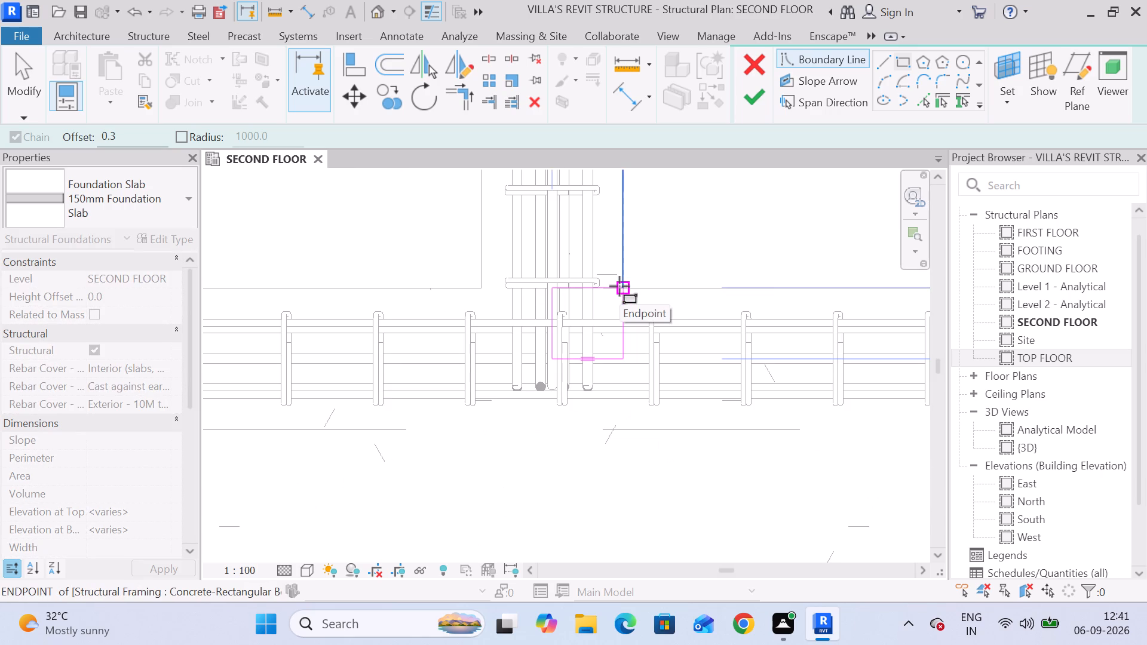
key(space)
scroll(619, 286, down, 20)
scroll(619, 286, down, 1)
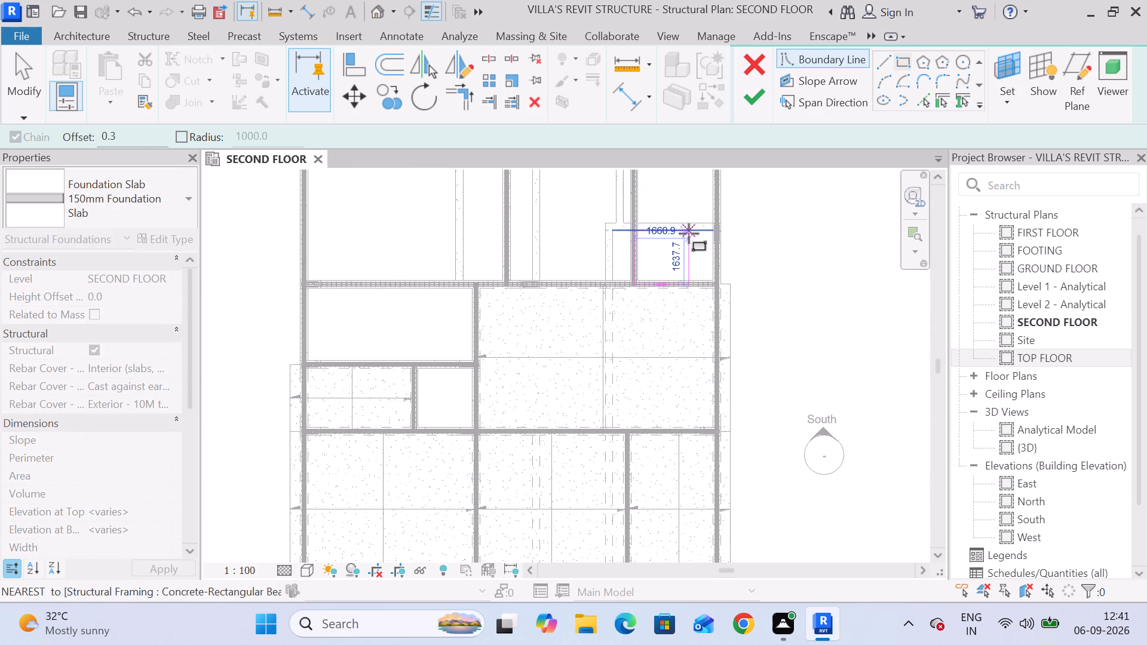
middle_drag(689, 234, 495, 499)
scroll(550, 383, up, 9)
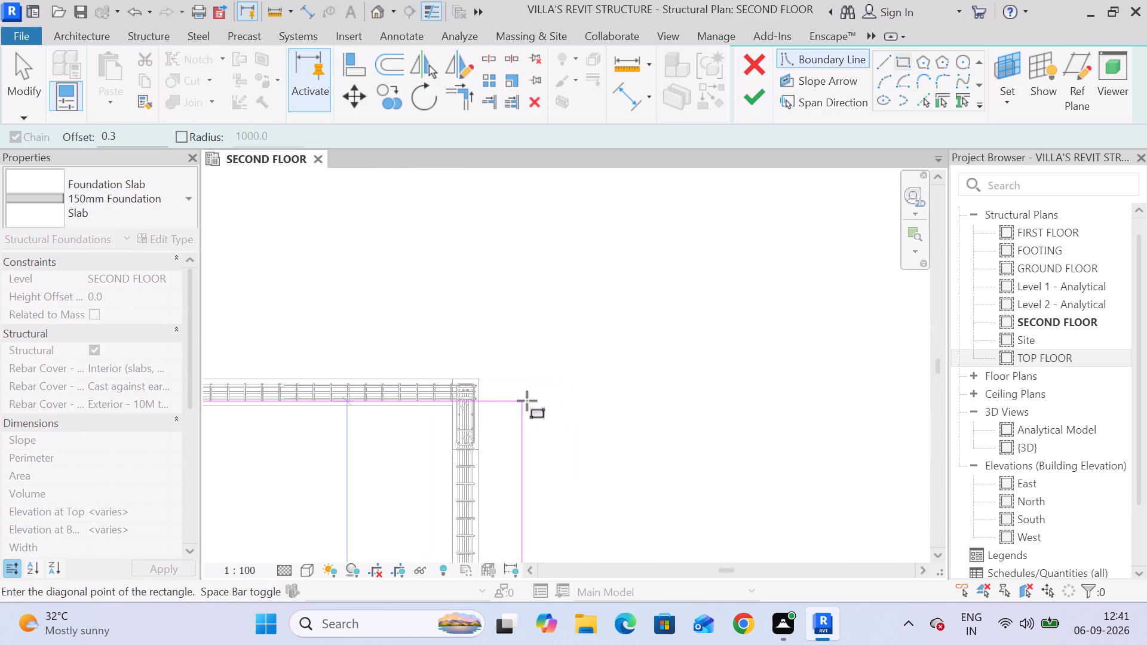
scroll(514, 382, up, 6)
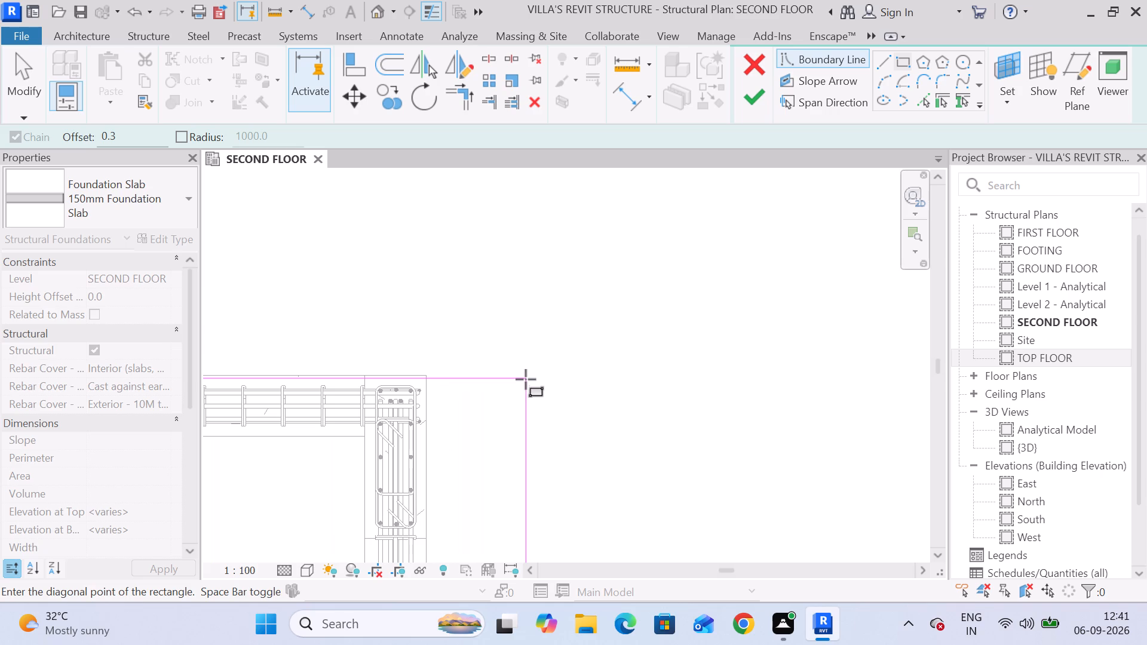
scroll(411, 377, up, 9)
middle_drag(450, 379, 542, 332)
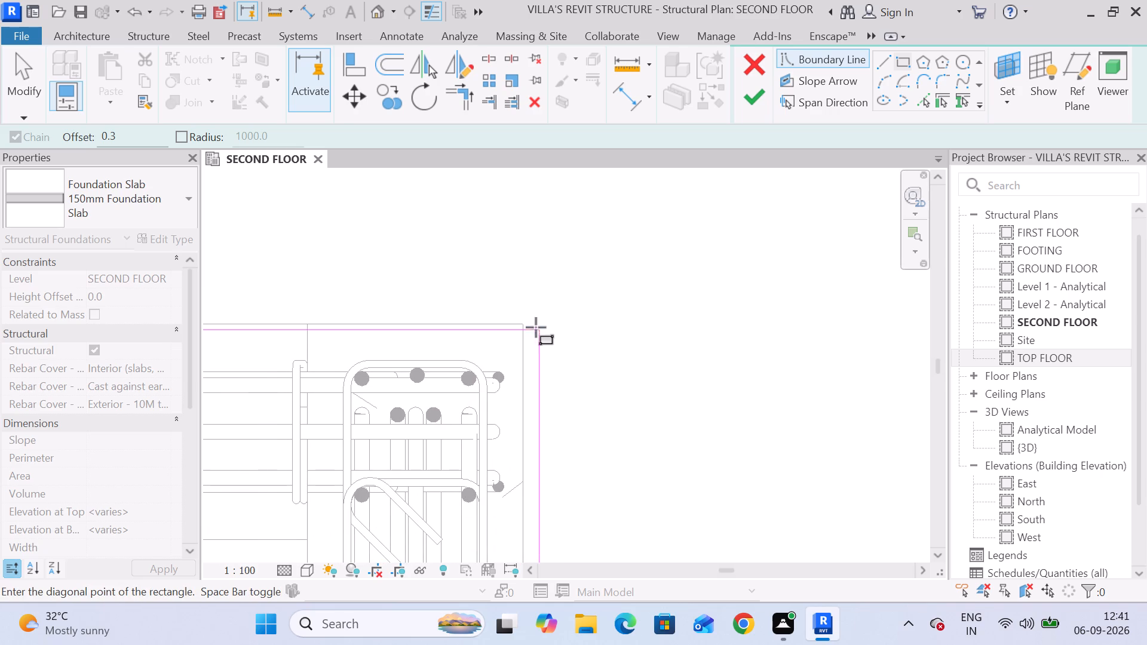
click(524, 324)
scroll(608, 285, down, 6)
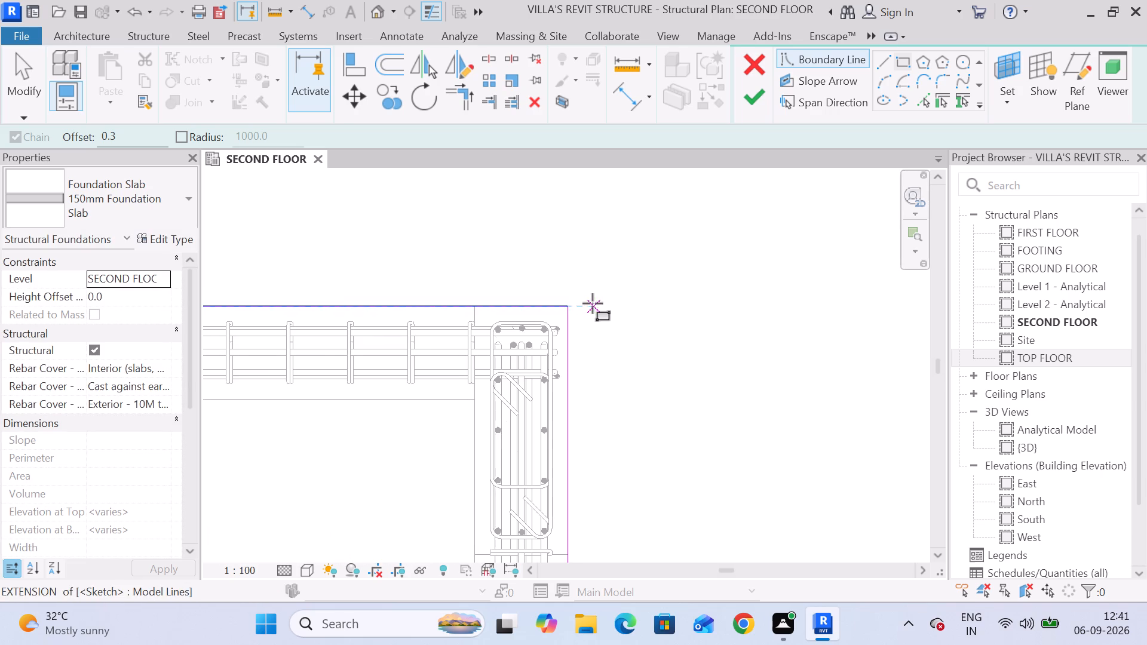
Align the corner bay boundary's right edge with the extended outer edge of the large bay's slab below it.
click(348, 68)
scroll(663, 449, down, 14)
middle_drag(732, 526, 606, 325)
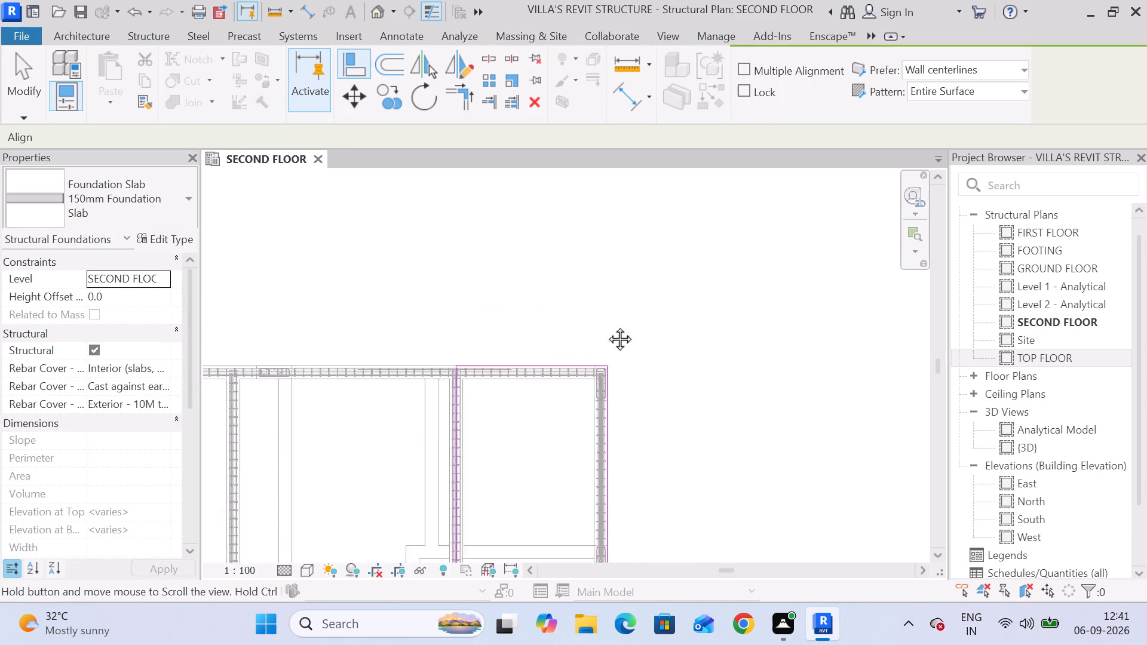
middle_drag(606, 325, 568, 246)
click(507, 466)
click(488, 414)
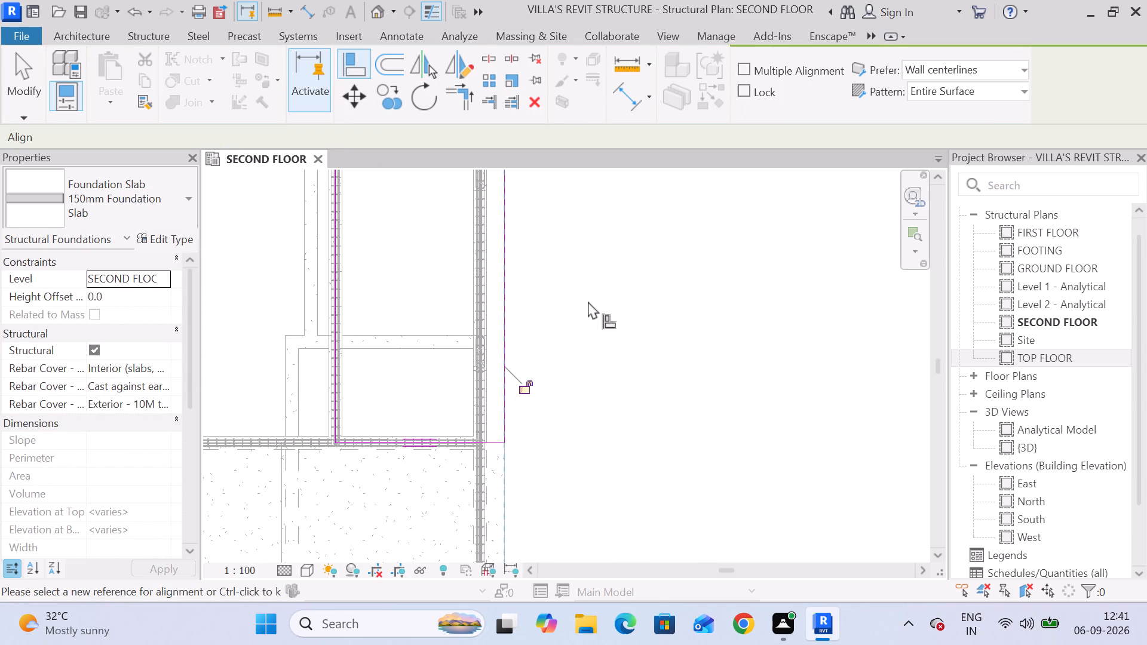
Set the corner bay boundary's top edge 418.8 mm from the top beam's centreline.
scroll(589, 299, down, 5)
middle_drag(594, 320, 649, 462)
scroll(545, 376, up, 6)
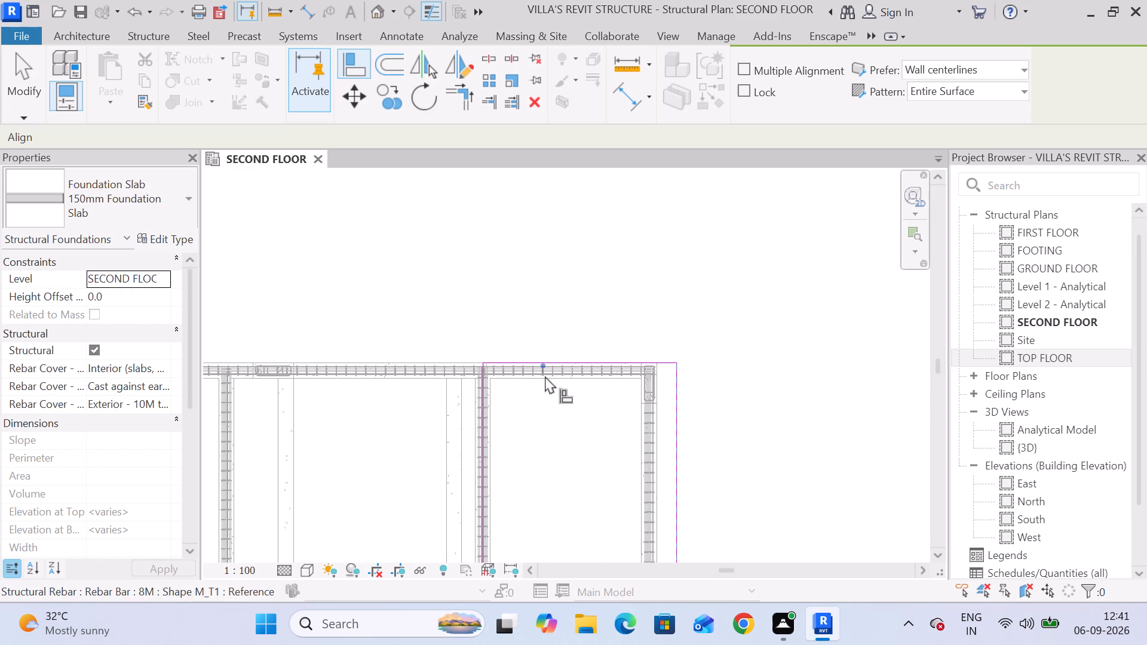
scroll(545, 376, up, 4)
click(10, 85)
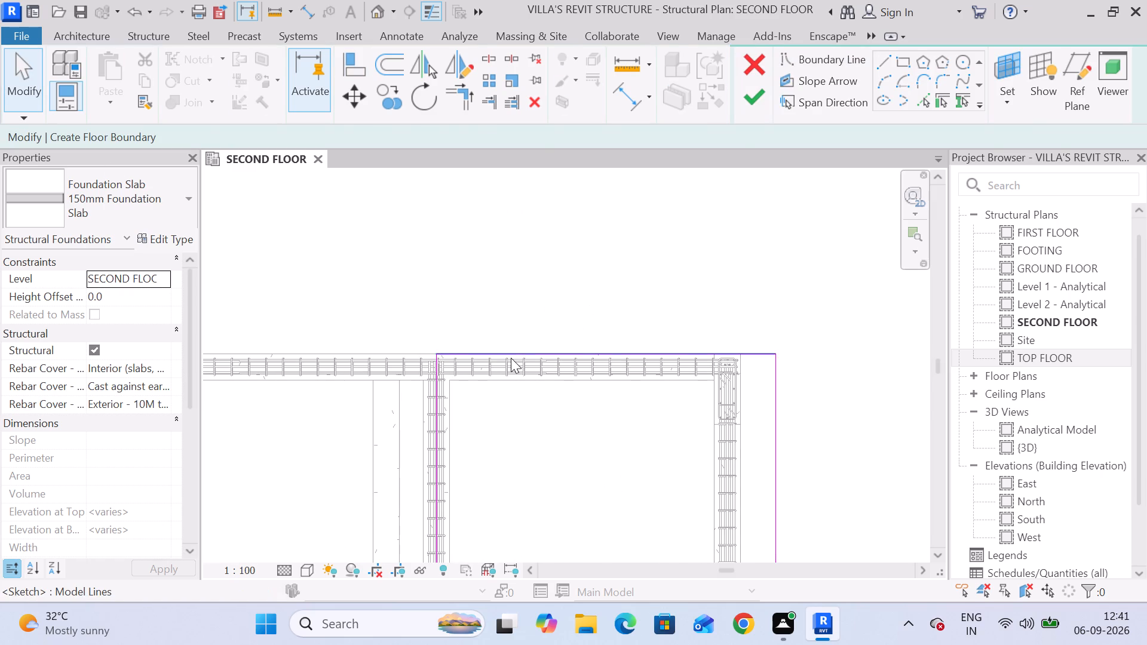
click(511, 358)
scroll(832, 359, up, 13)
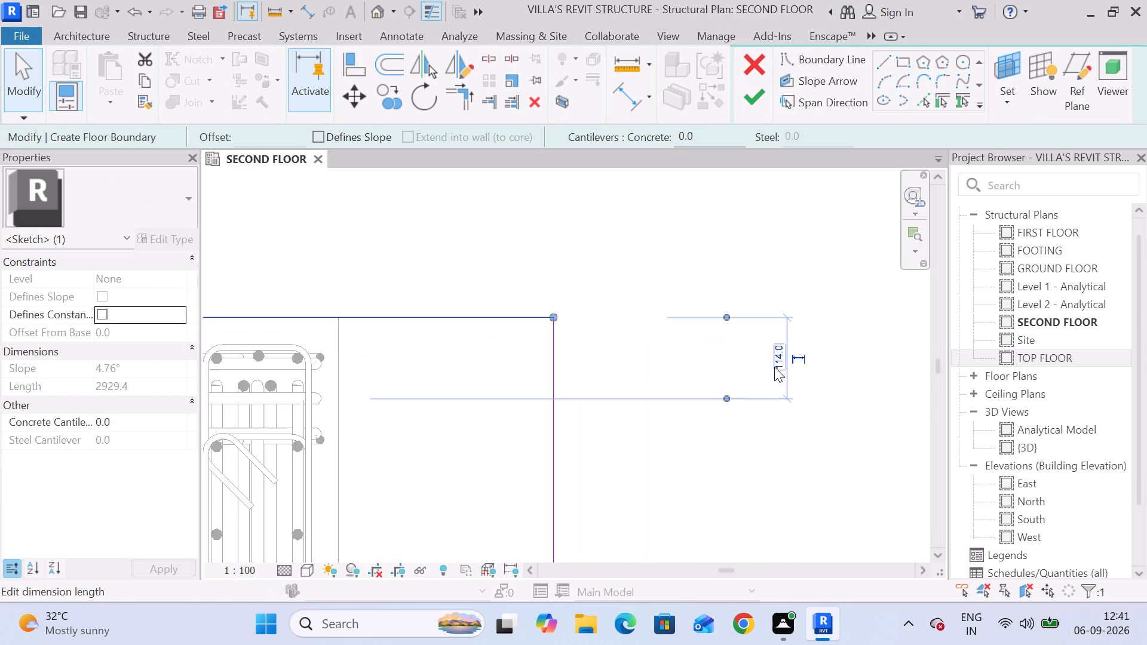
click(777, 365)
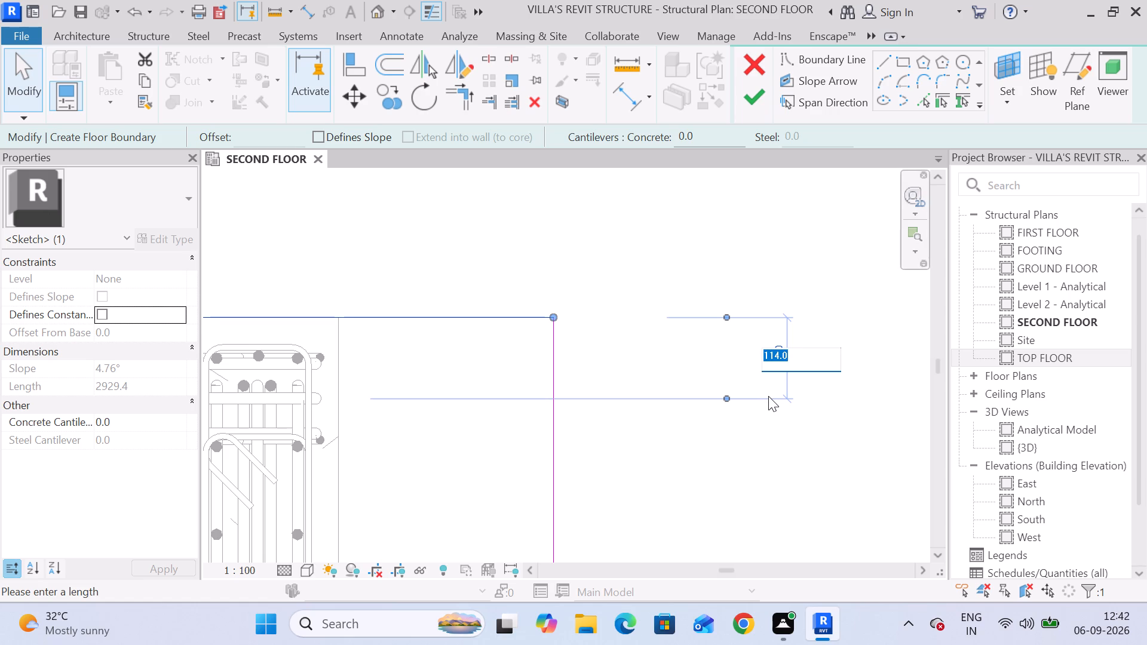
text(41)
text(8.8)
key(Return)
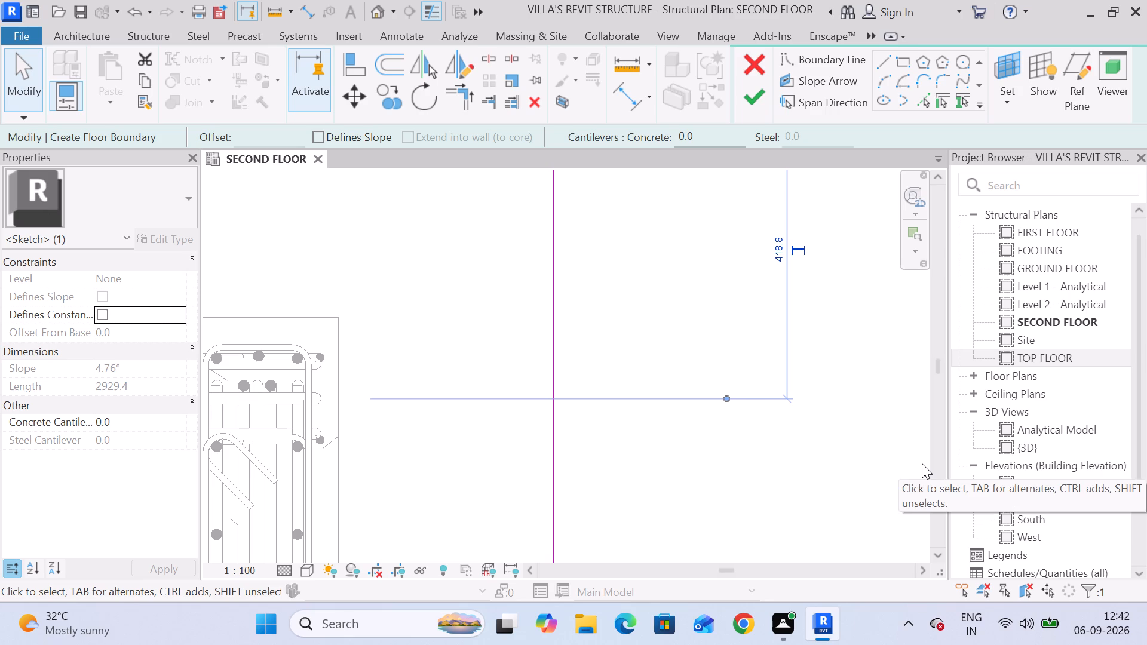
Finish the boundary sketch to create the corner bay's 150mm foundation slab, and deselect it.
scroll(627, 383, down, 7)
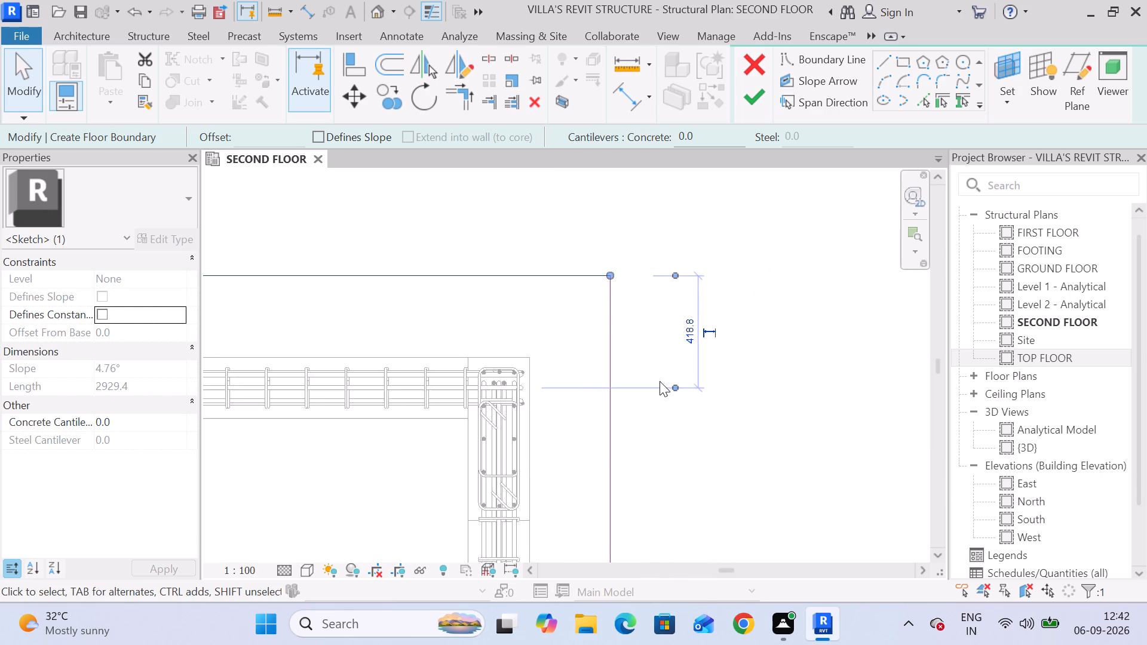
scroll(660, 381, down, 8)
scroll(633, 368, up, 5)
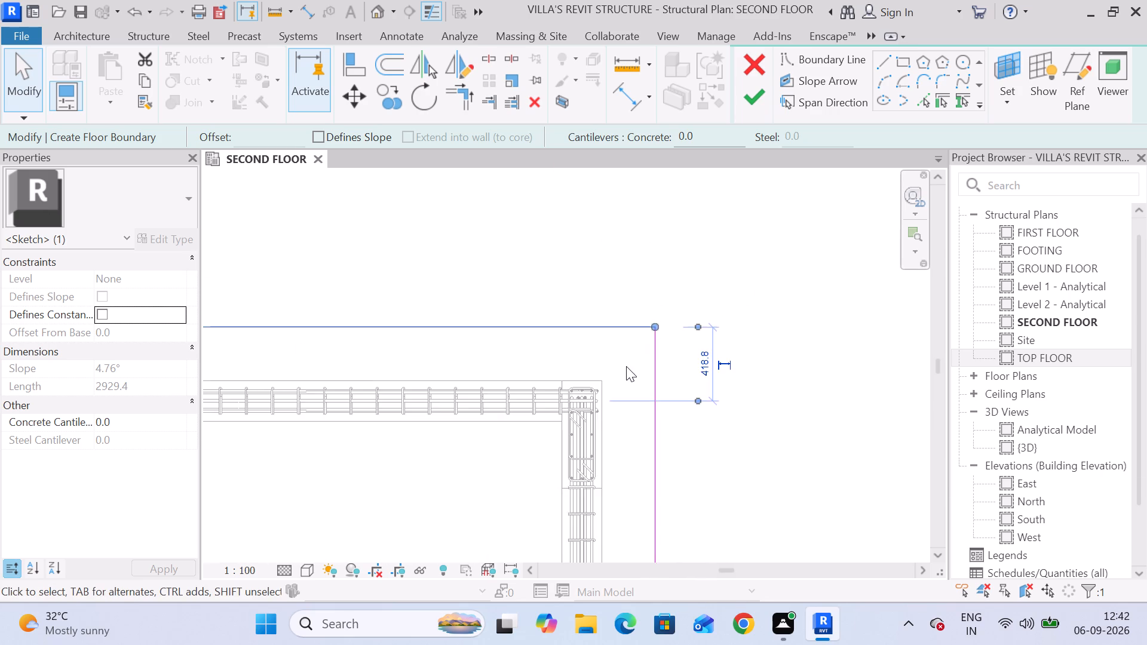
scroll(623, 366, up, 5)
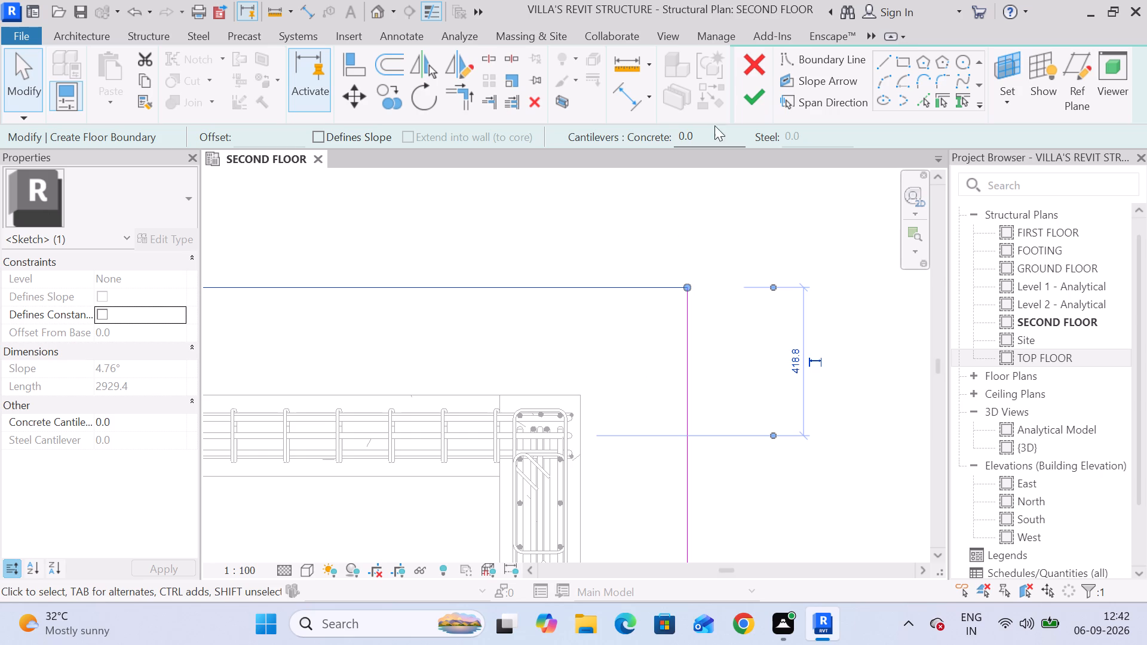
click(747, 99)
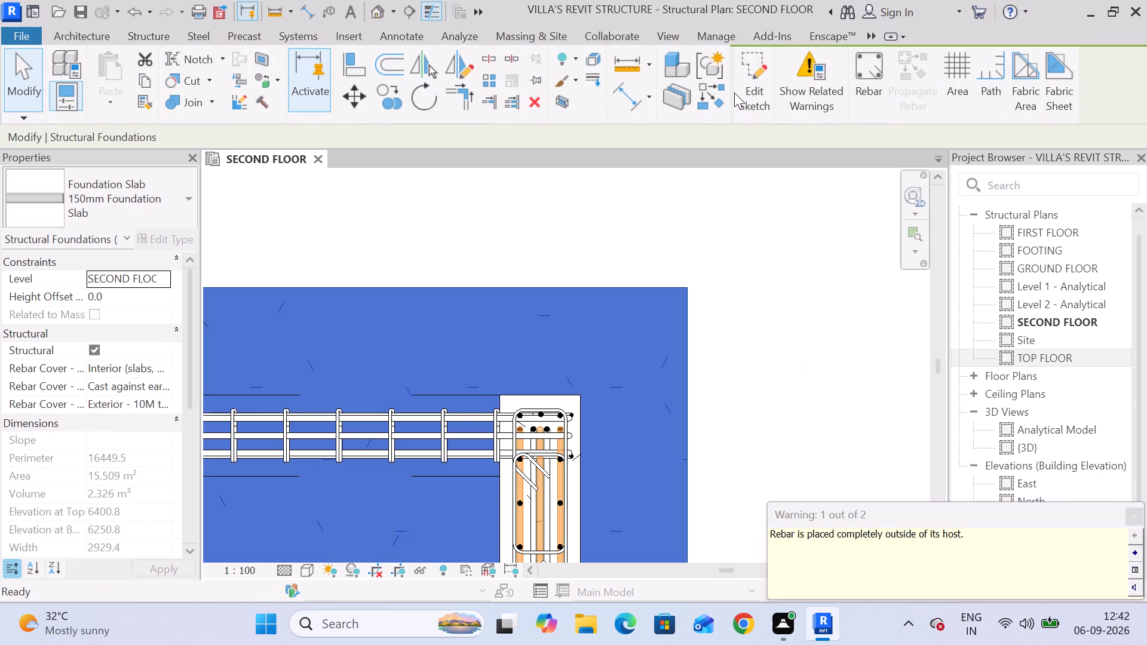
scroll(740, 263, down, 4)
scroll(754, 367, down, 1)
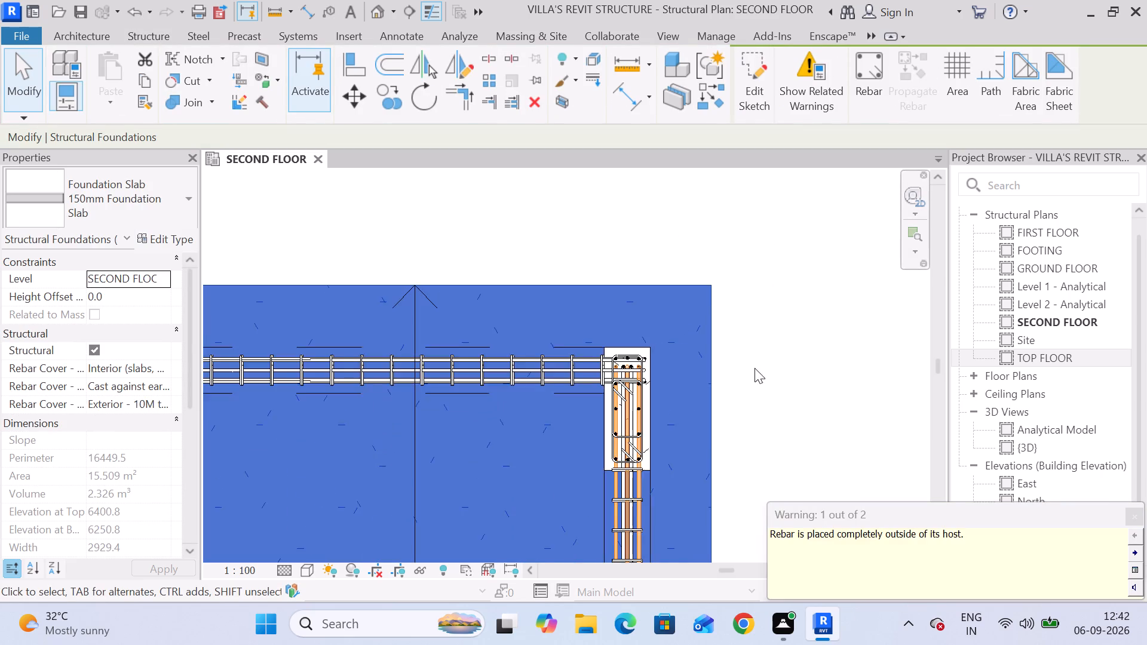
scroll(755, 368, down, 6)
middle_drag(789, 402, 573, 215)
scroll(596, 354, down, 5)
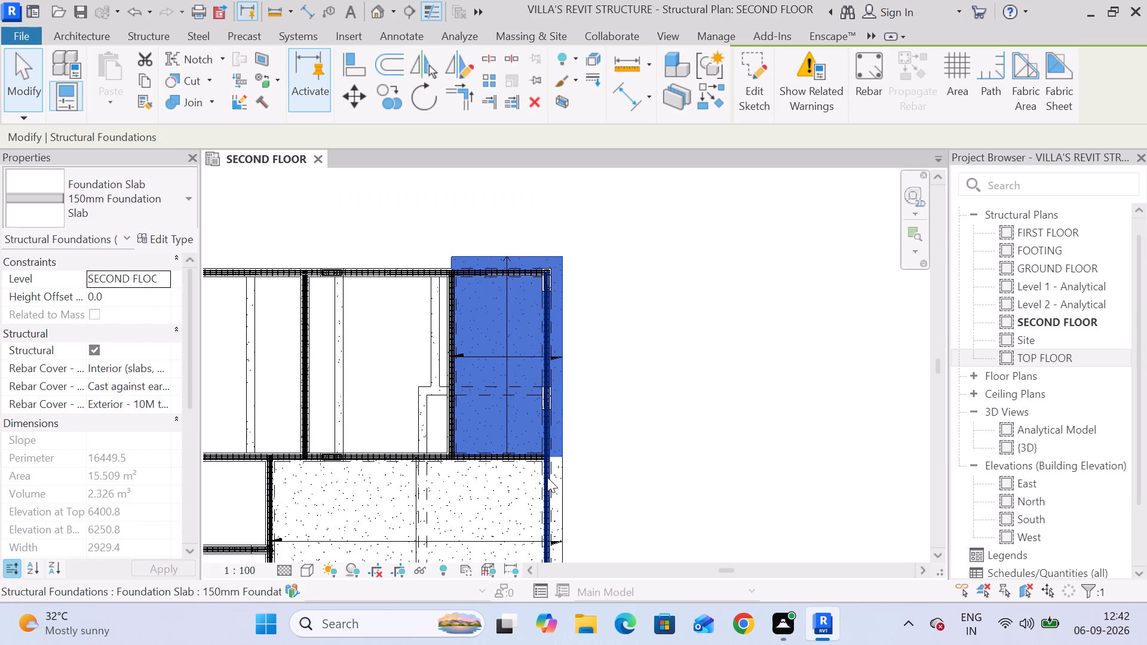
scroll(542, 452, up, 11)
click(674, 375)
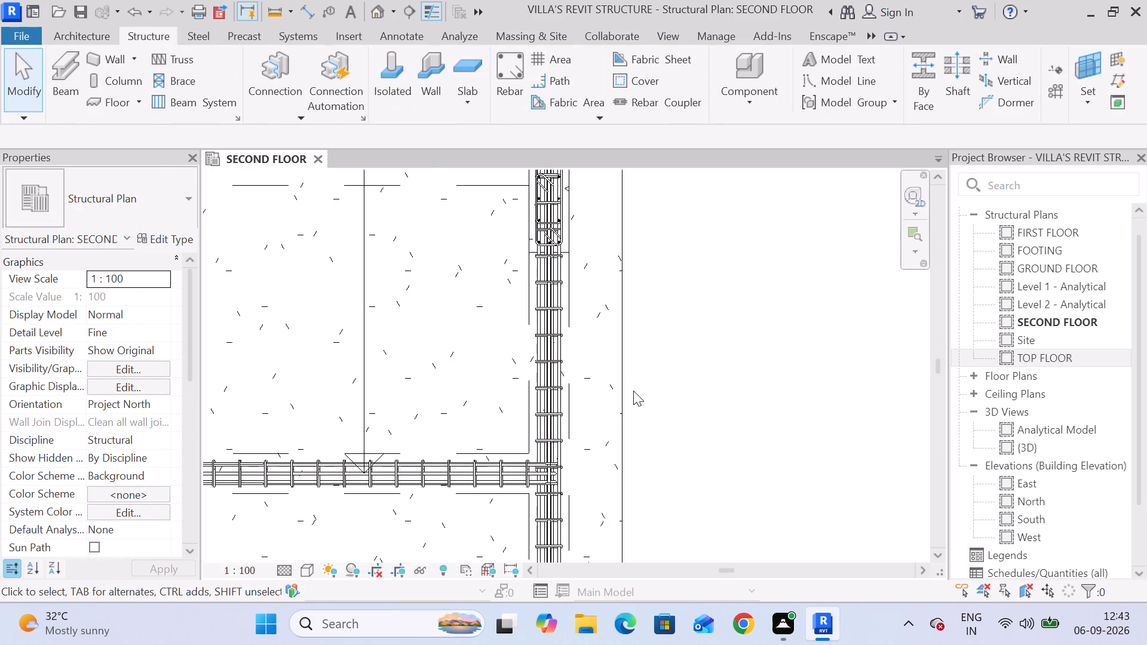
Select the corner bay's slab and nudge it one increment up in plan, away from the large bay's slab below.
click(623, 392)
scroll(566, 485, up, 4)
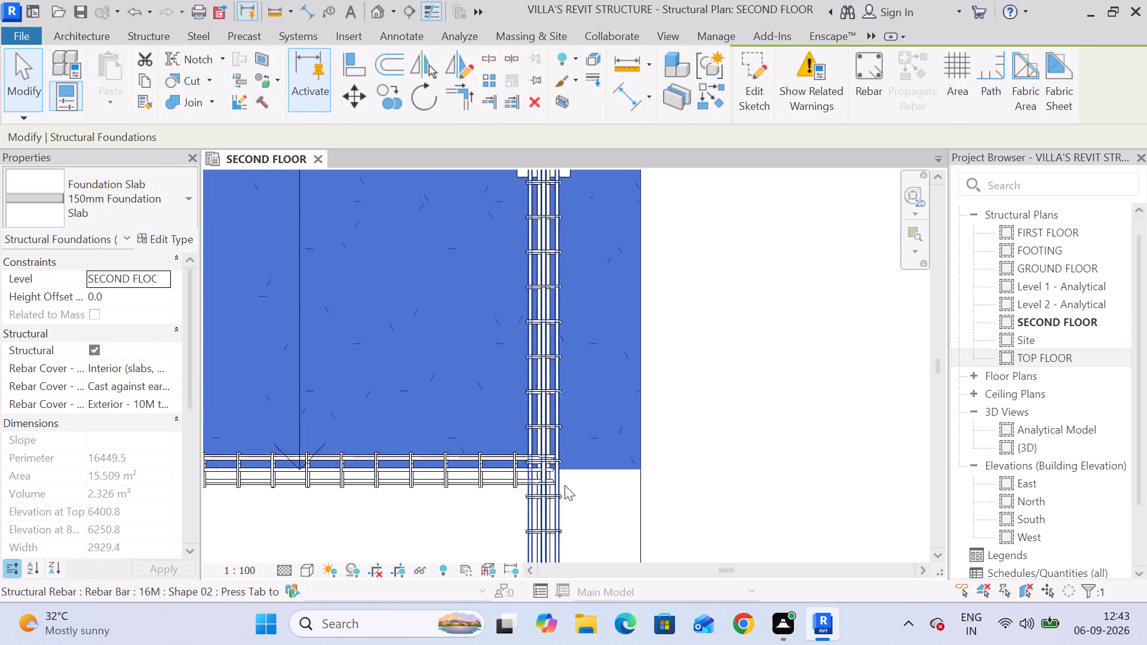
scroll(563, 479, up, 5)
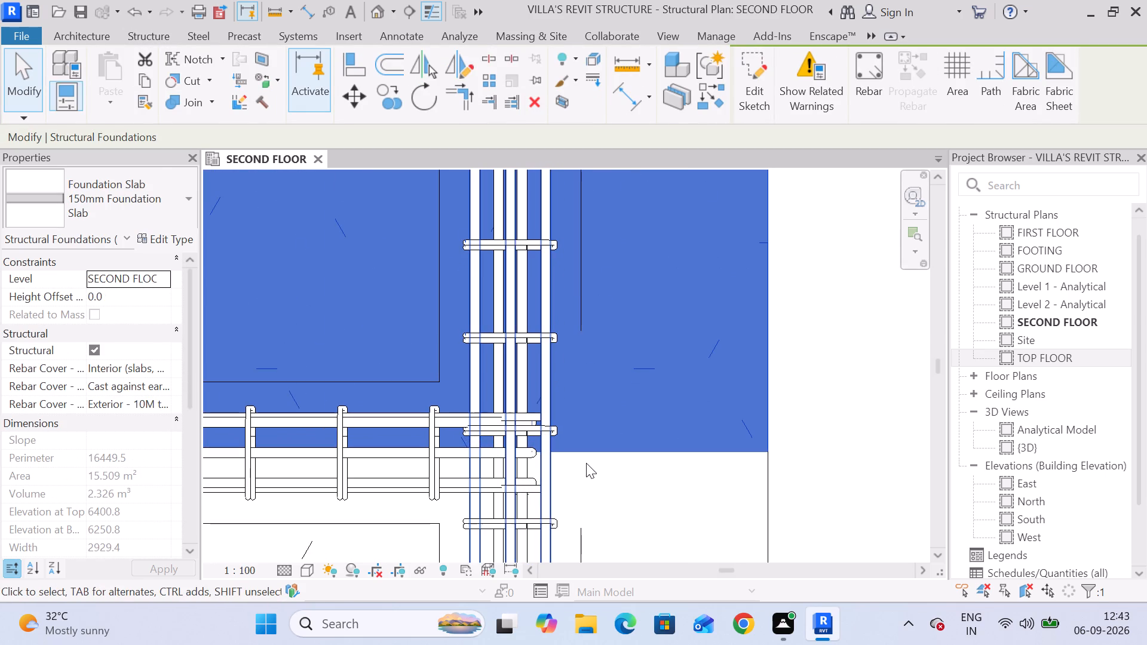
scroll(580, 472, up, 12)
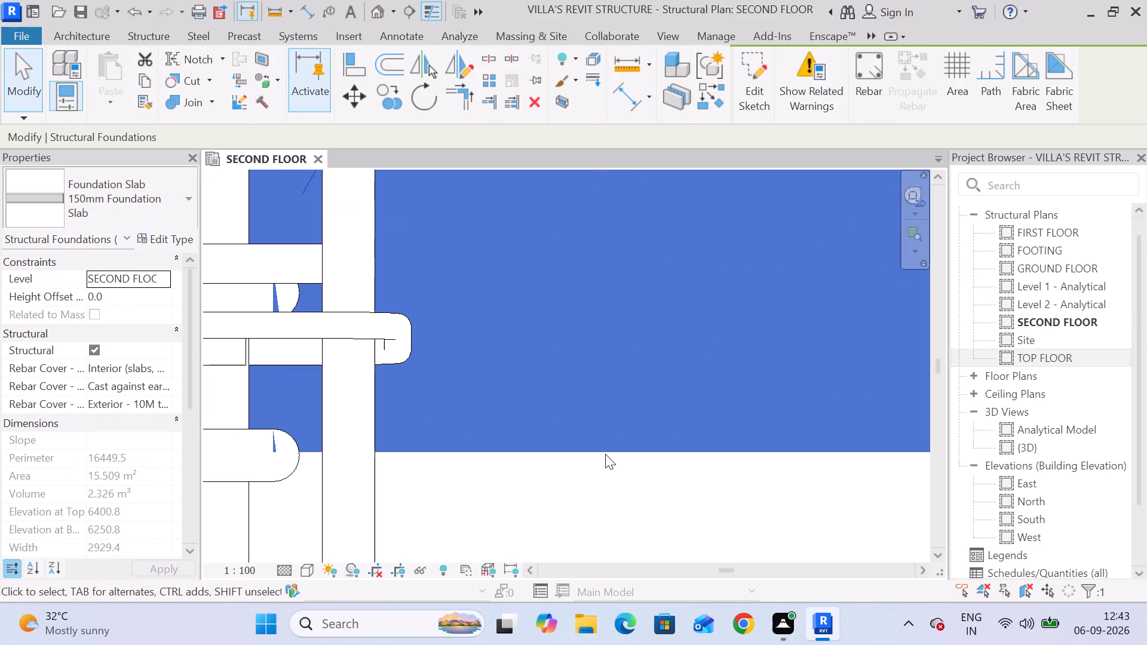
key(Up)
Inspect the joint between the corner bay's slab and the large bay's slab for a gap or overlap.
scroll(579, 456, up, 4)
scroll(527, 460, up, 16)
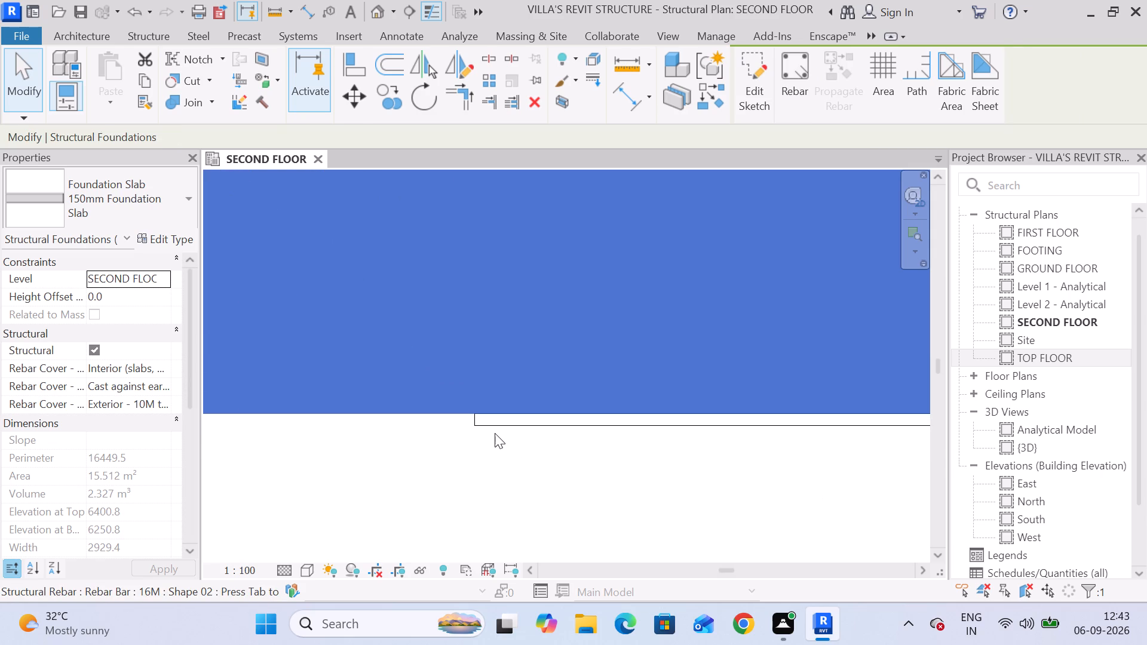
scroll(496, 433, up, 4)
scroll(515, 432, down, 5)
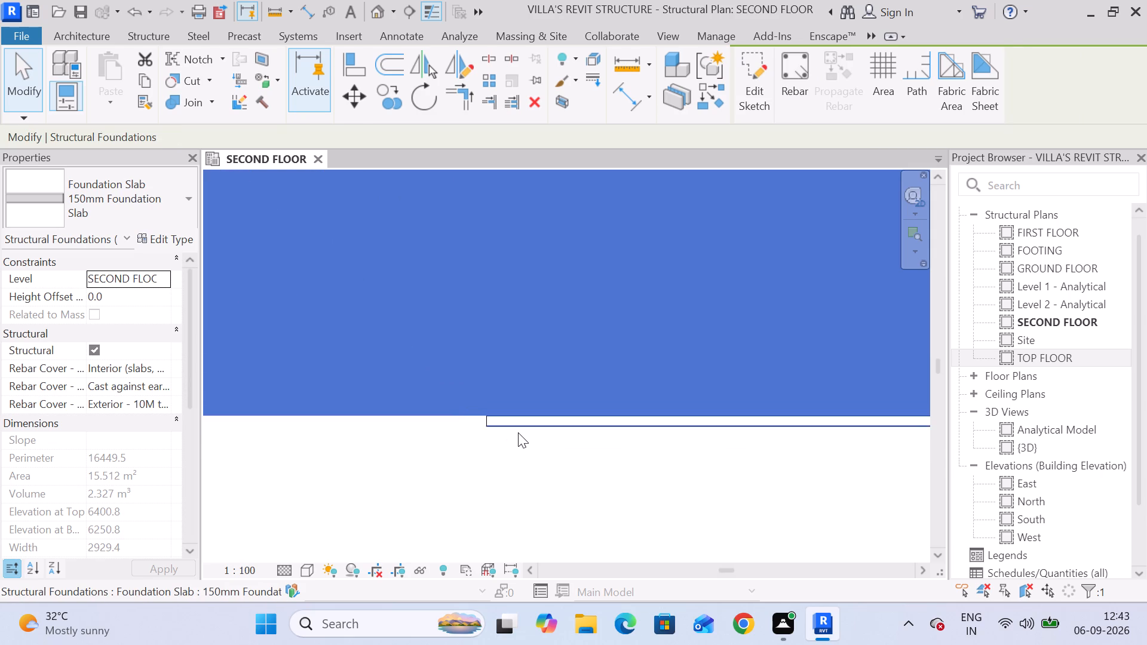
scroll(518, 432, down, 6)
scroll(518, 435, down, 17)
scroll(519, 438, down, 4)
scroll(529, 446, up, 4)
scroll(924, 440, up, 3)
scroll(847, 444, down, 11)
middle_drag(832, 450, 728, 395)
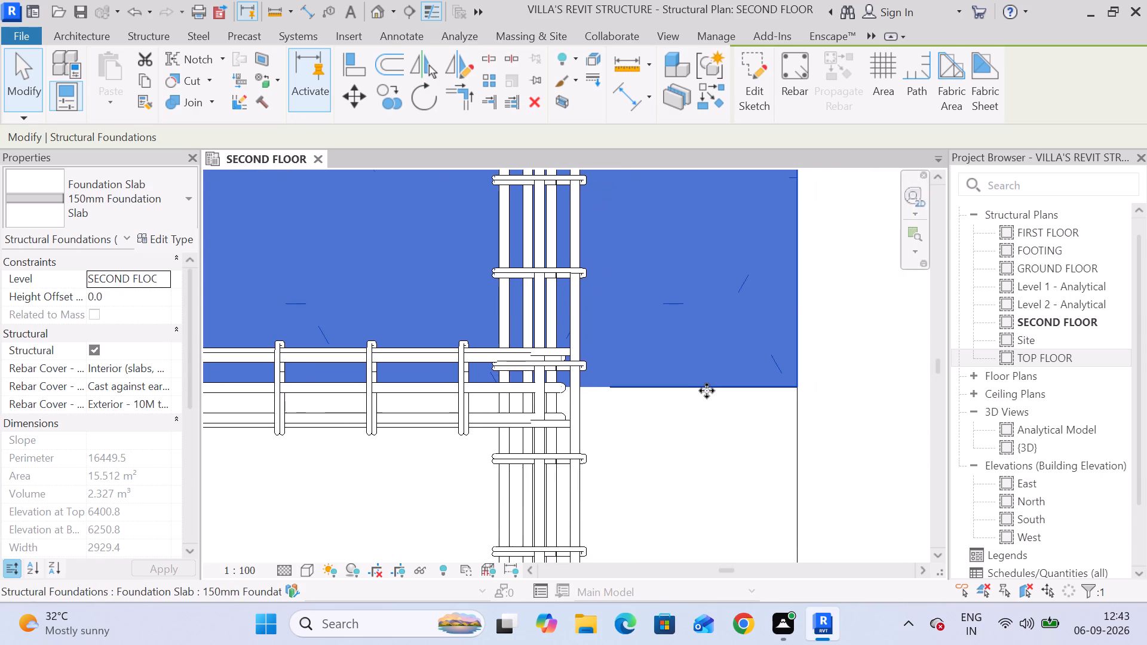
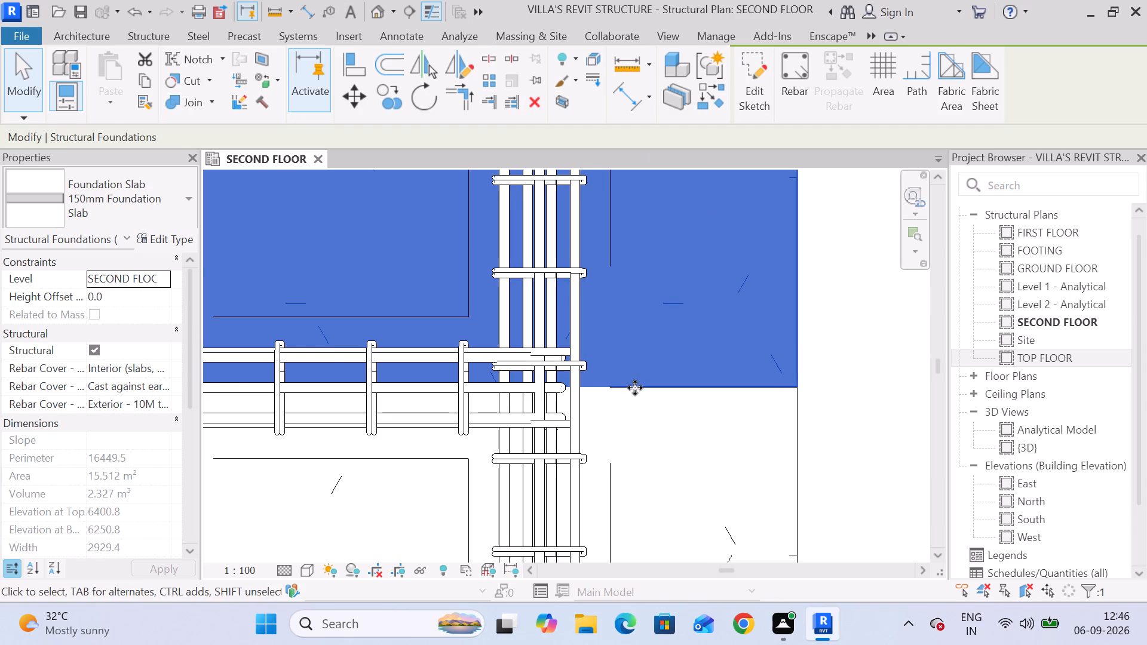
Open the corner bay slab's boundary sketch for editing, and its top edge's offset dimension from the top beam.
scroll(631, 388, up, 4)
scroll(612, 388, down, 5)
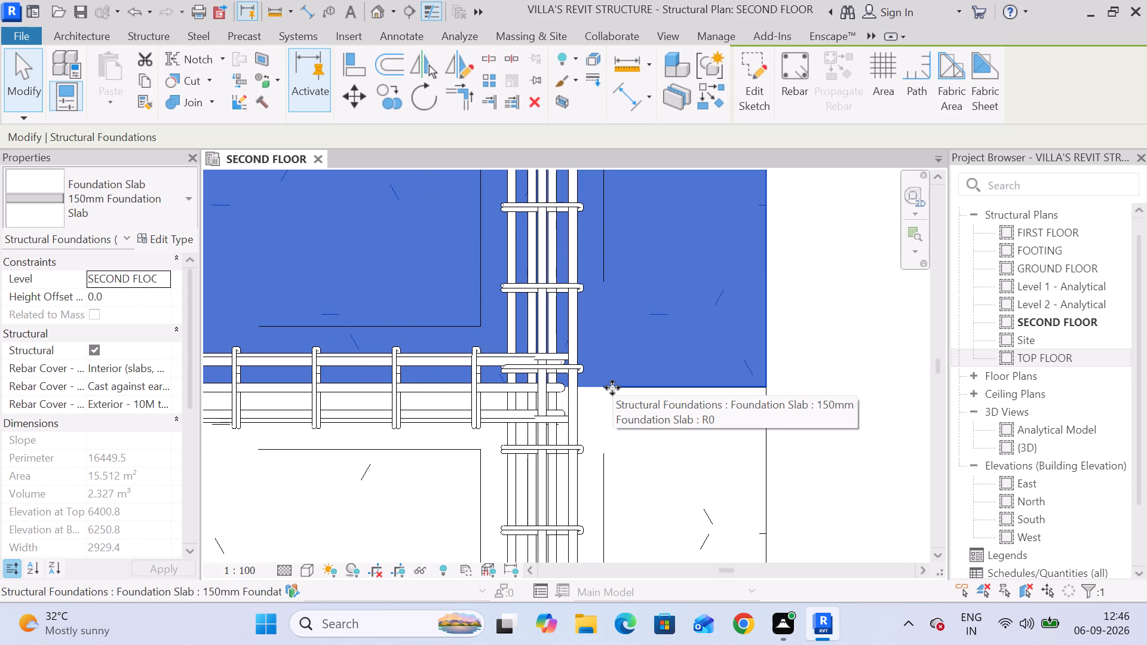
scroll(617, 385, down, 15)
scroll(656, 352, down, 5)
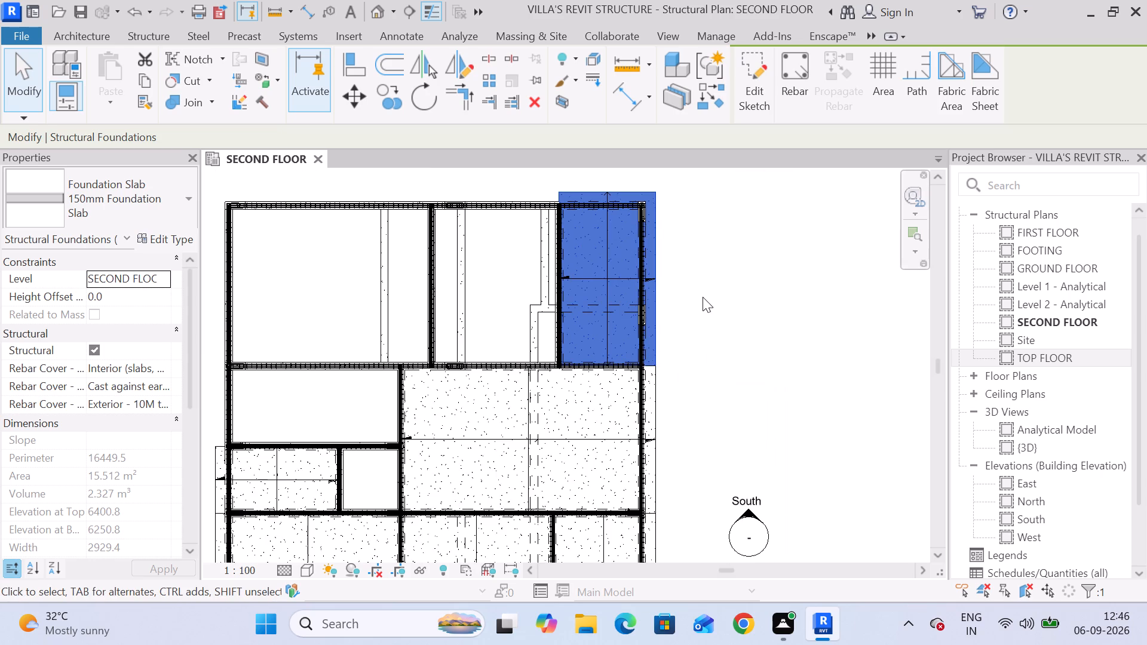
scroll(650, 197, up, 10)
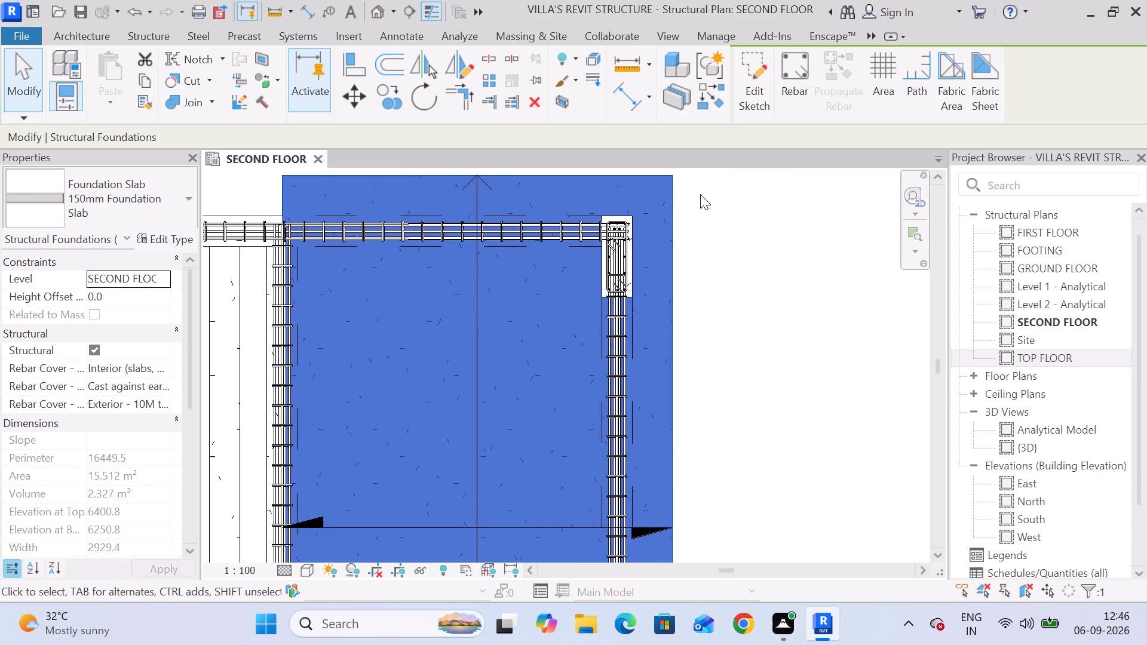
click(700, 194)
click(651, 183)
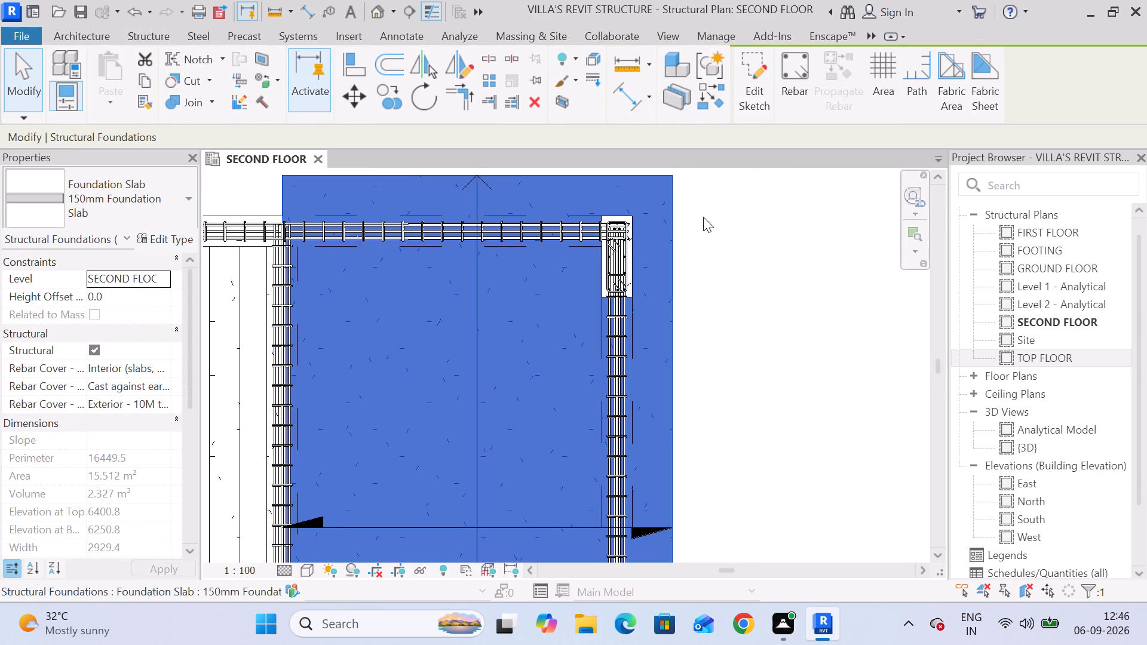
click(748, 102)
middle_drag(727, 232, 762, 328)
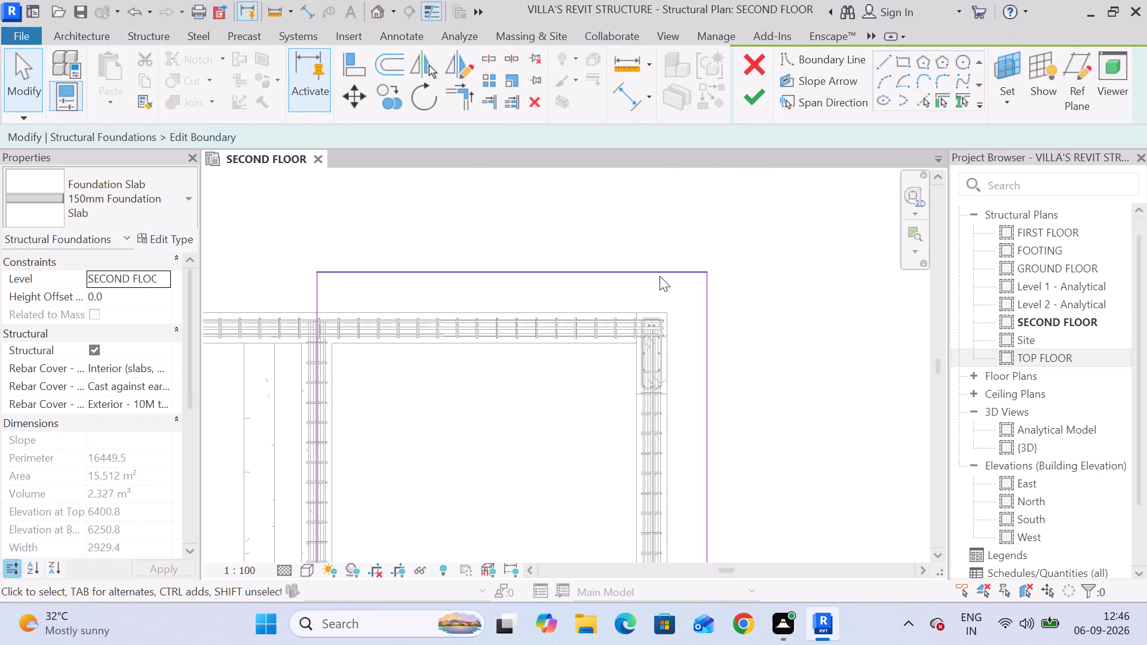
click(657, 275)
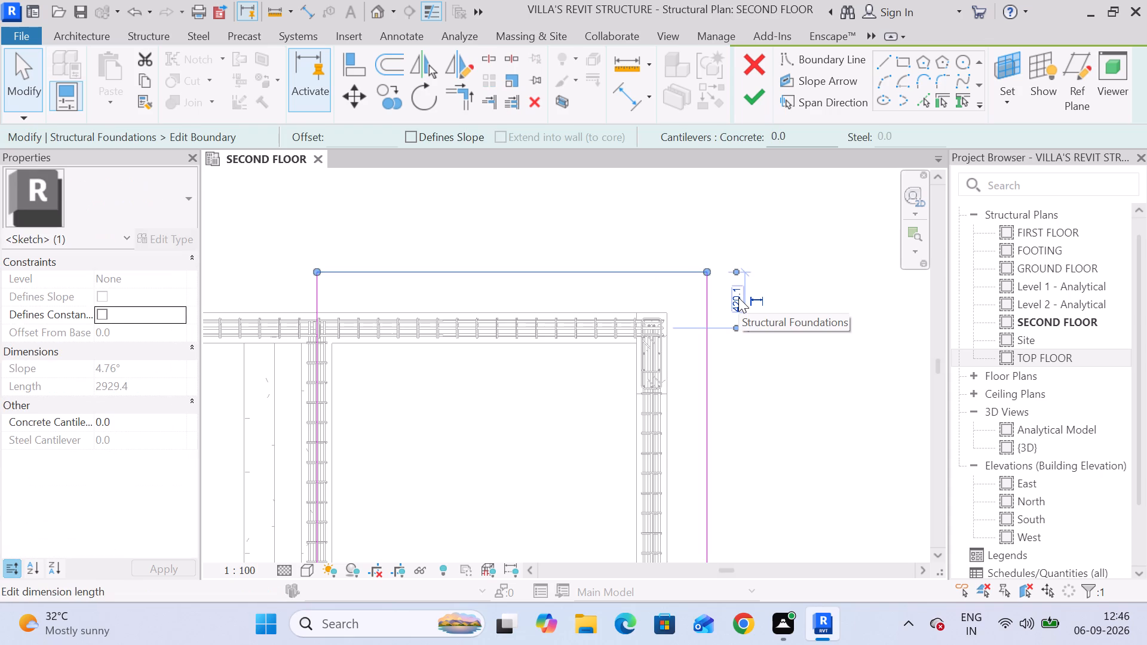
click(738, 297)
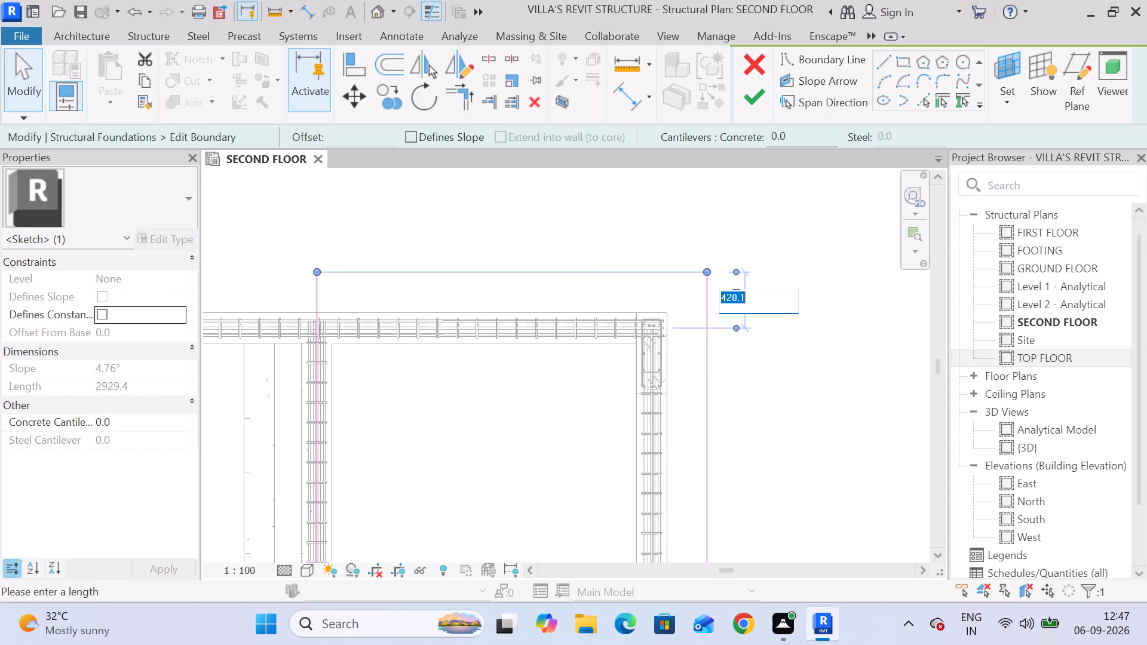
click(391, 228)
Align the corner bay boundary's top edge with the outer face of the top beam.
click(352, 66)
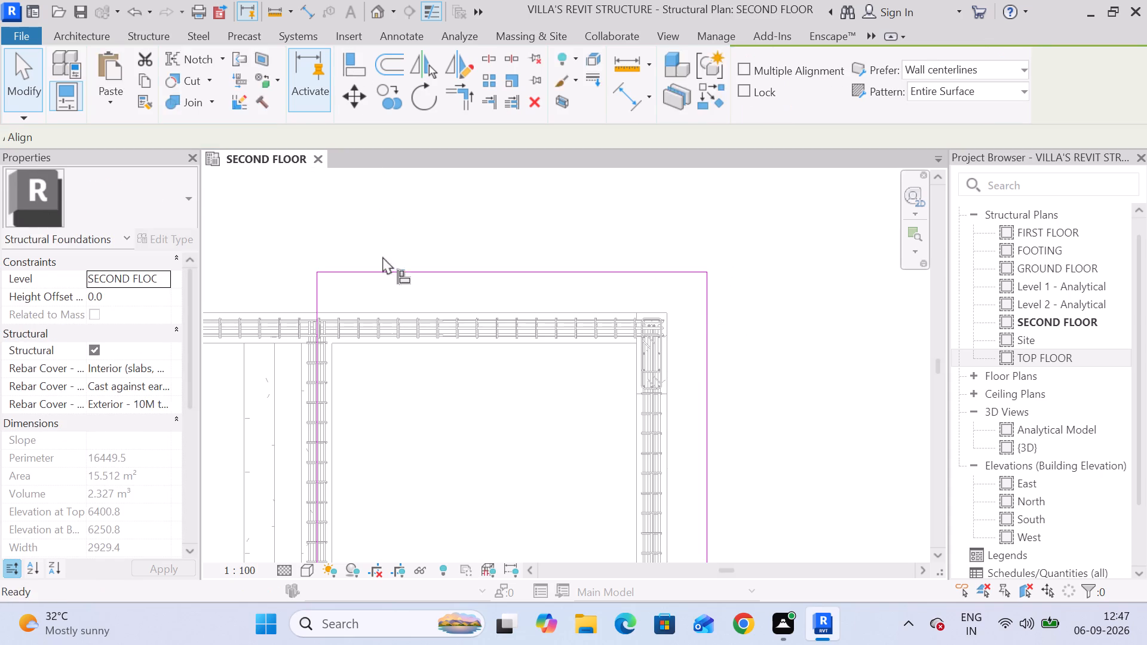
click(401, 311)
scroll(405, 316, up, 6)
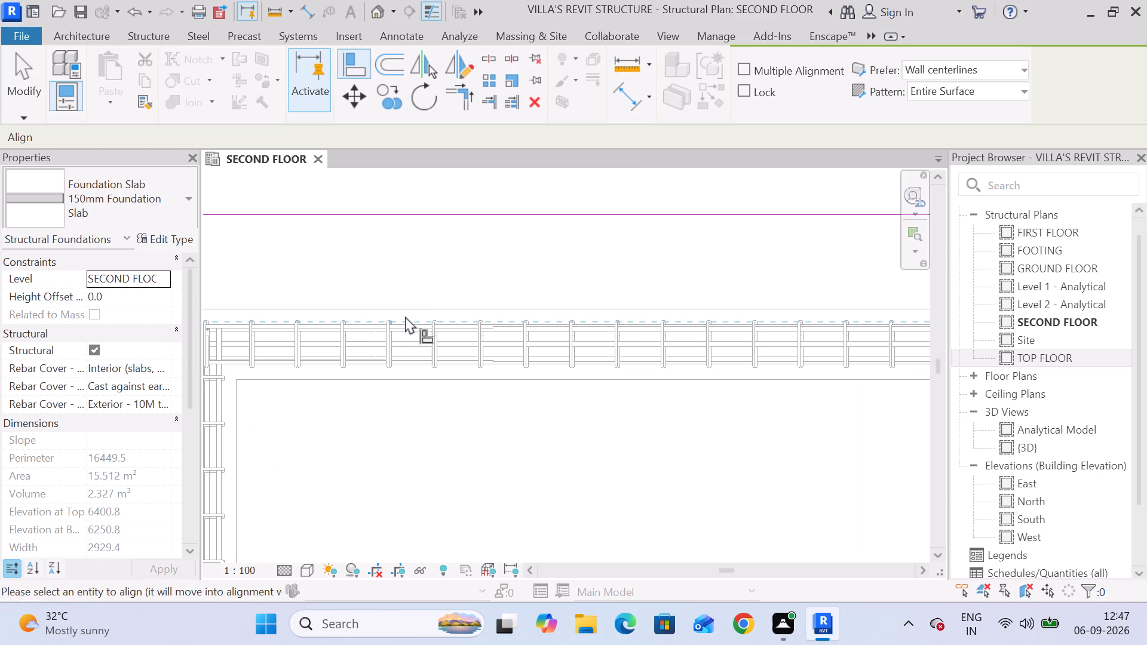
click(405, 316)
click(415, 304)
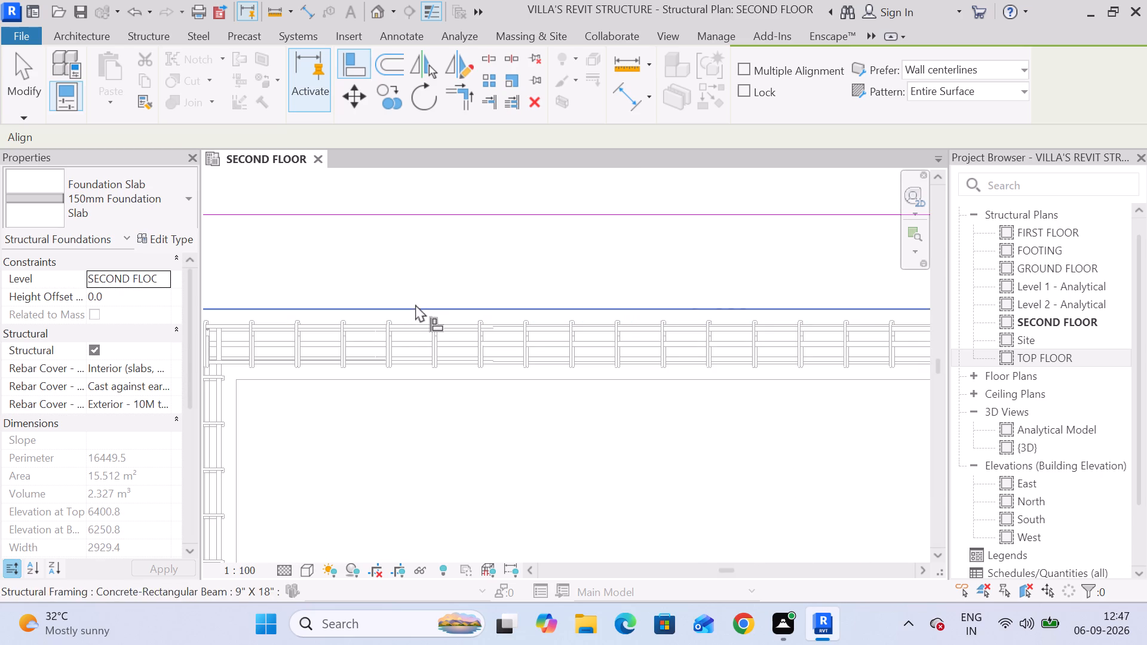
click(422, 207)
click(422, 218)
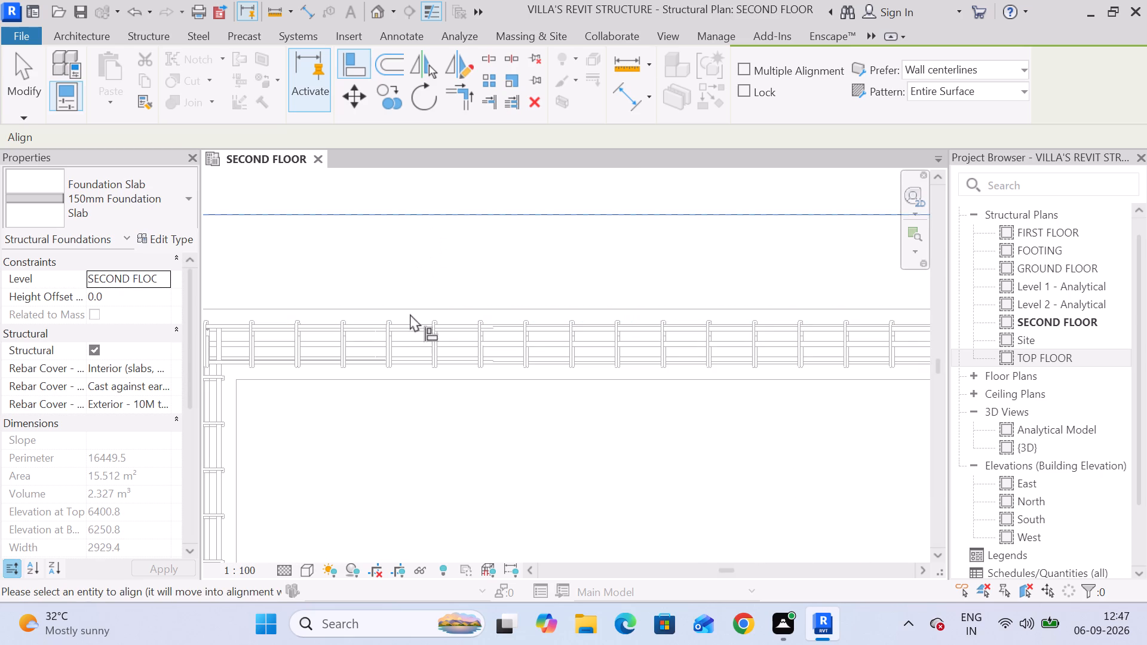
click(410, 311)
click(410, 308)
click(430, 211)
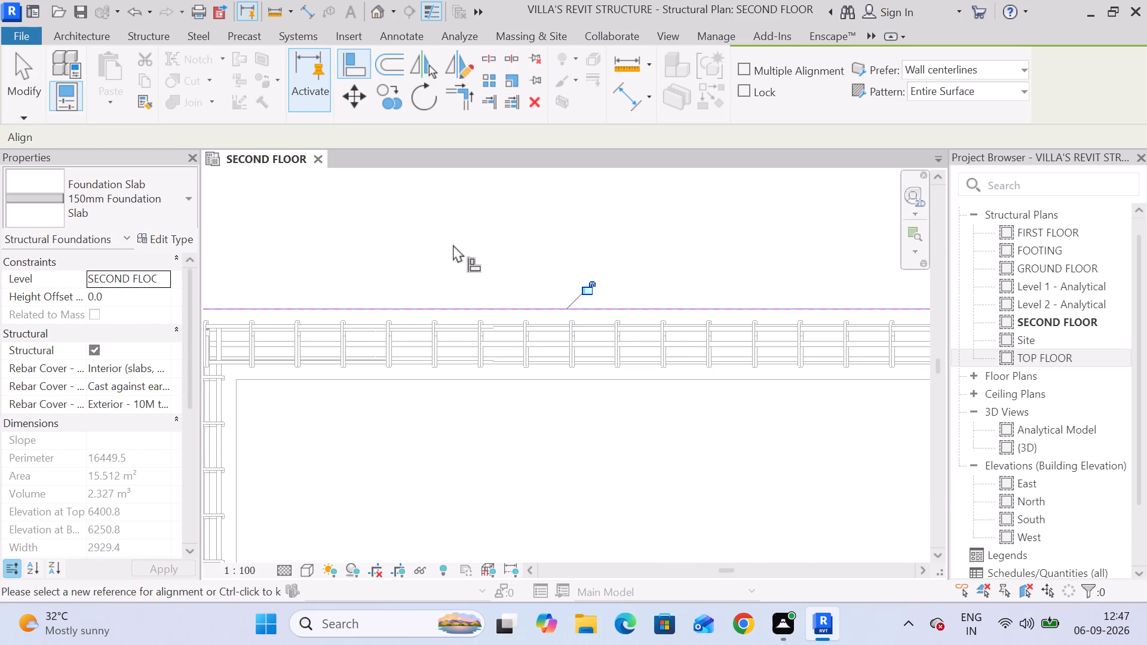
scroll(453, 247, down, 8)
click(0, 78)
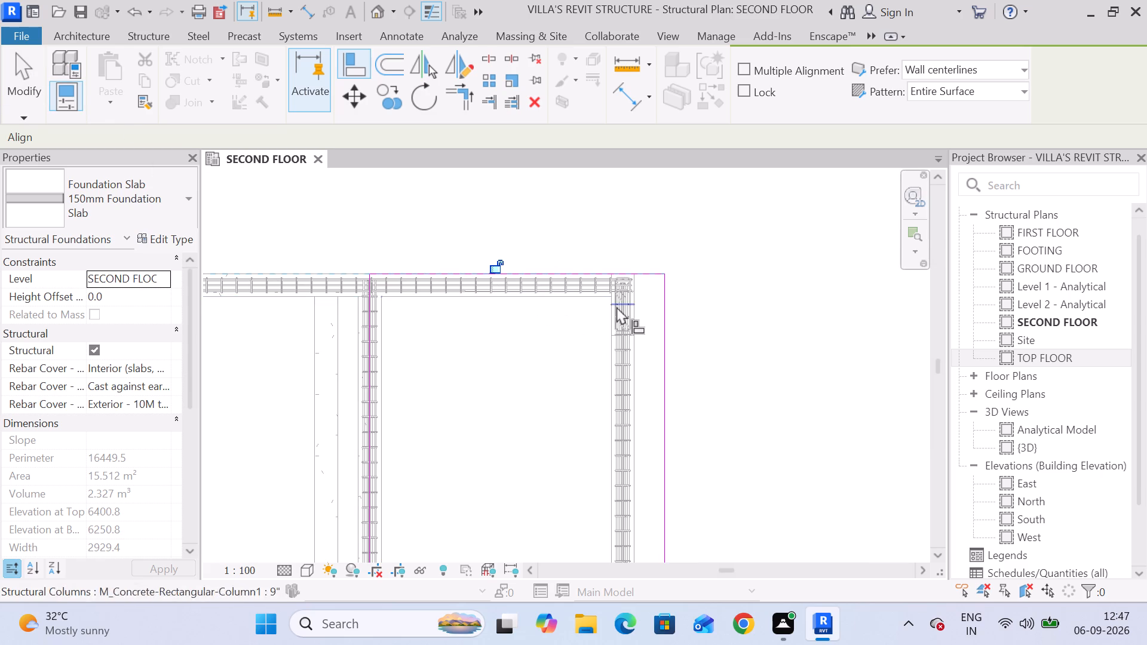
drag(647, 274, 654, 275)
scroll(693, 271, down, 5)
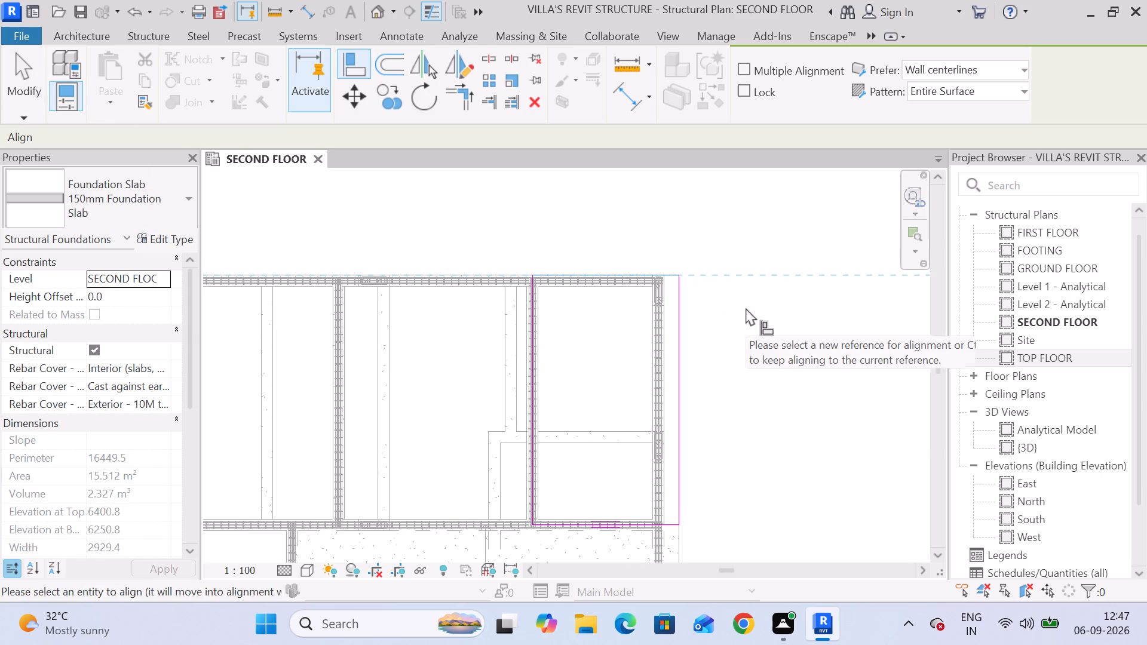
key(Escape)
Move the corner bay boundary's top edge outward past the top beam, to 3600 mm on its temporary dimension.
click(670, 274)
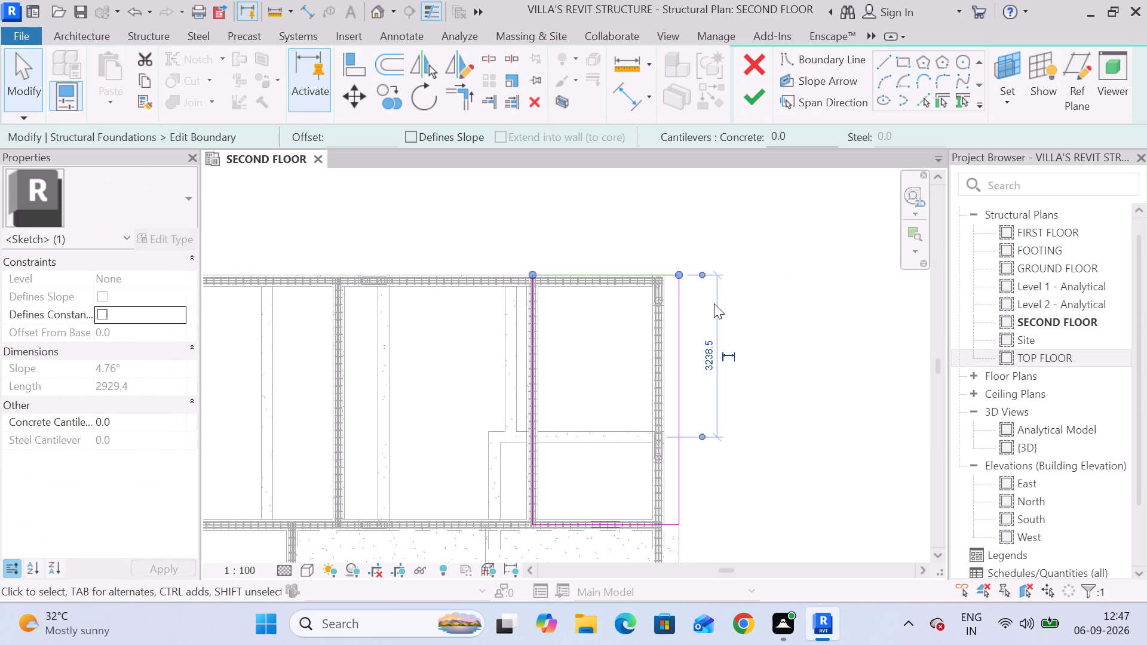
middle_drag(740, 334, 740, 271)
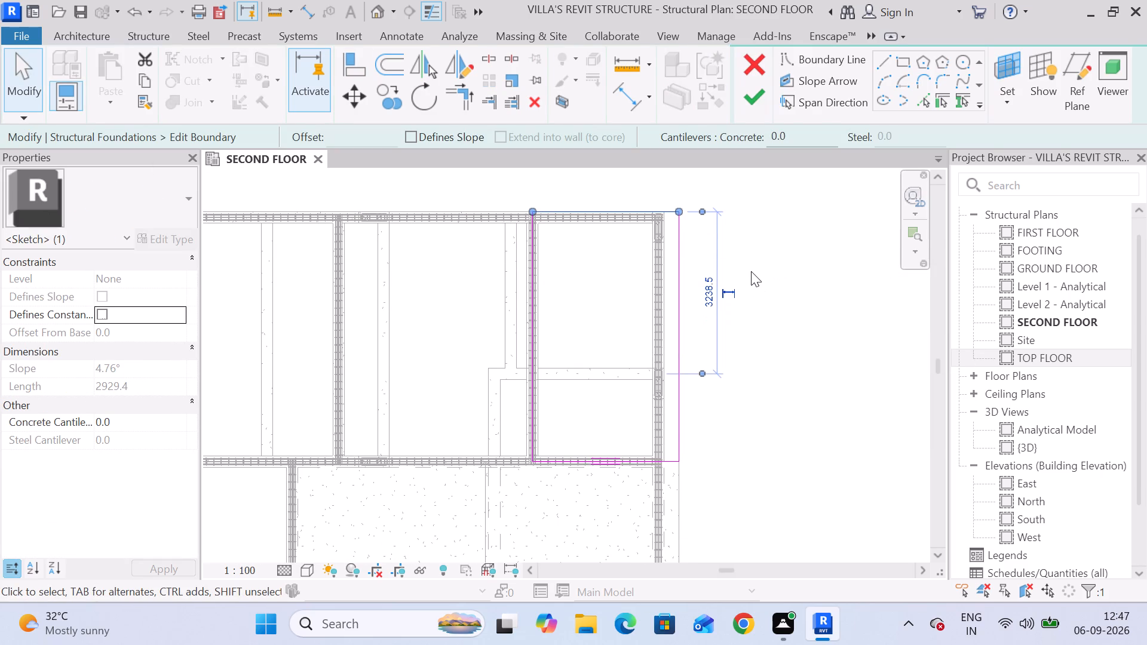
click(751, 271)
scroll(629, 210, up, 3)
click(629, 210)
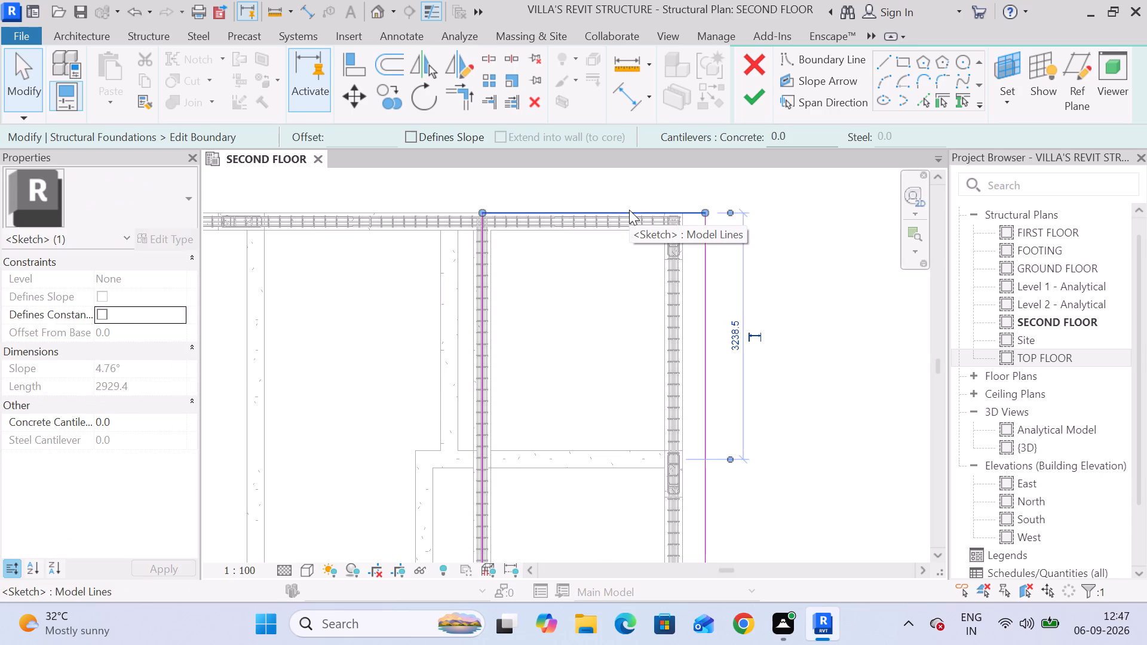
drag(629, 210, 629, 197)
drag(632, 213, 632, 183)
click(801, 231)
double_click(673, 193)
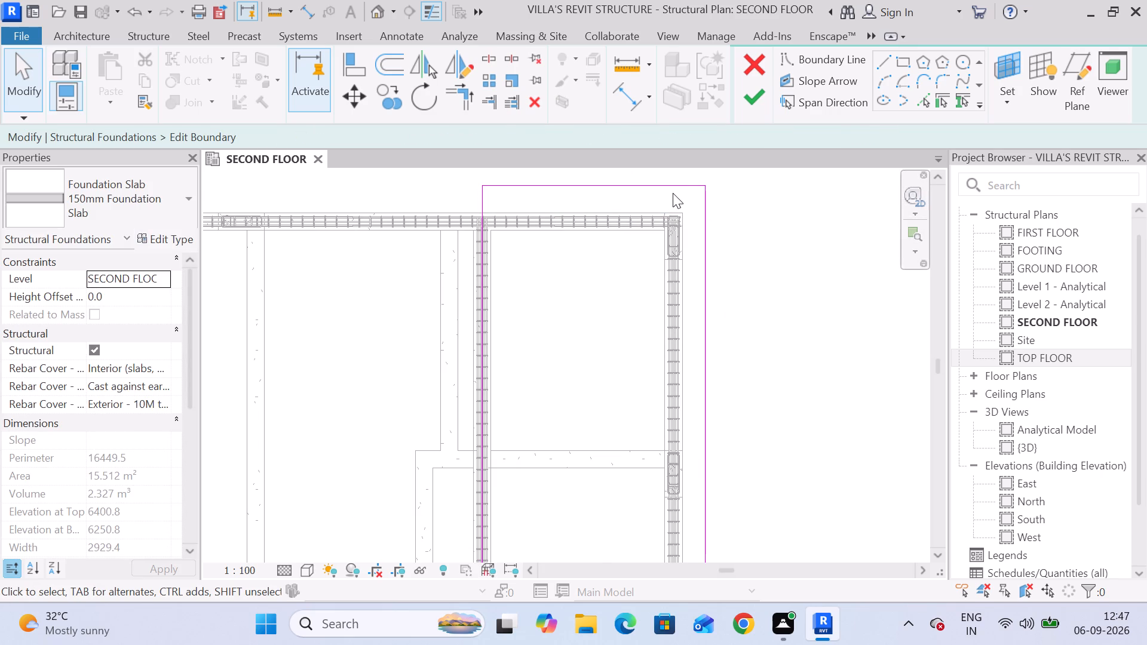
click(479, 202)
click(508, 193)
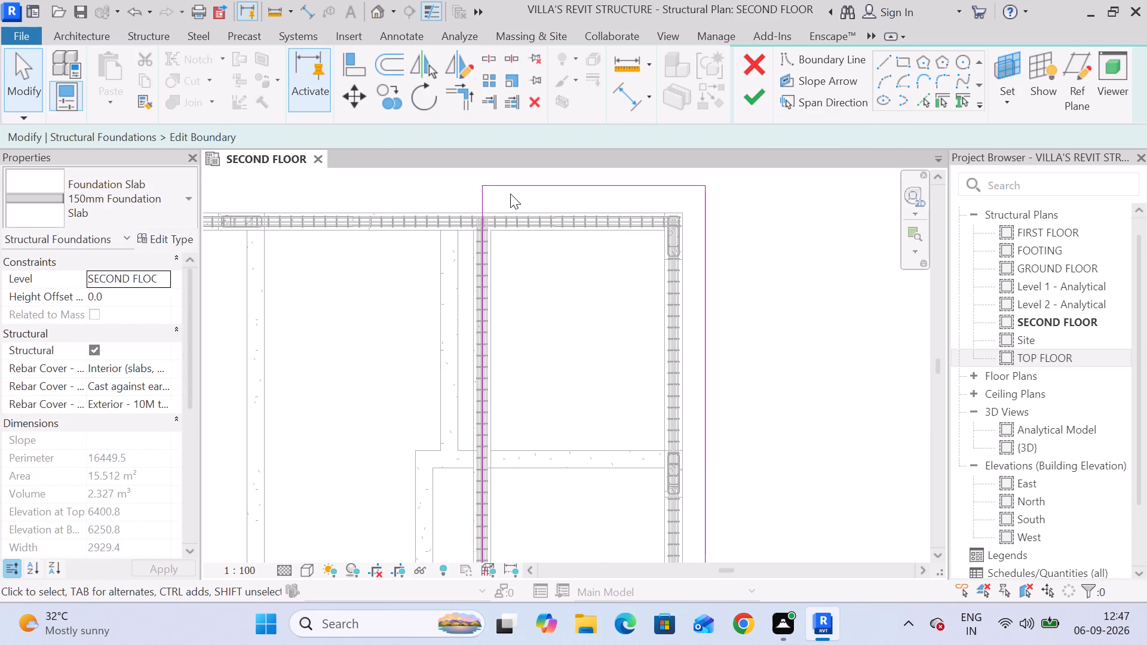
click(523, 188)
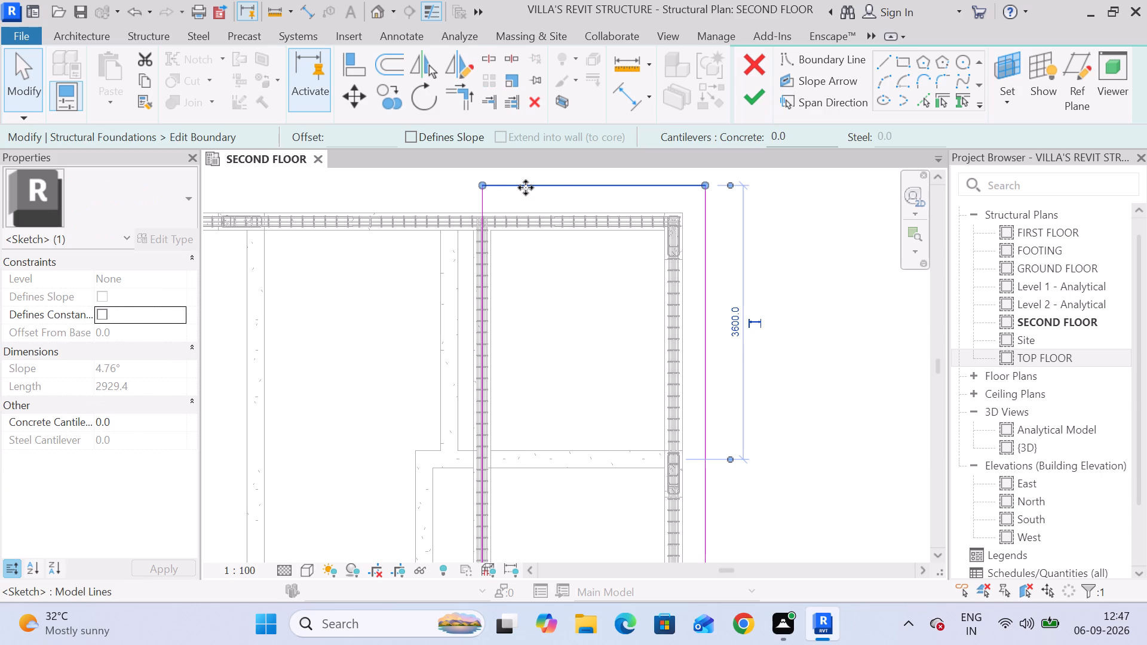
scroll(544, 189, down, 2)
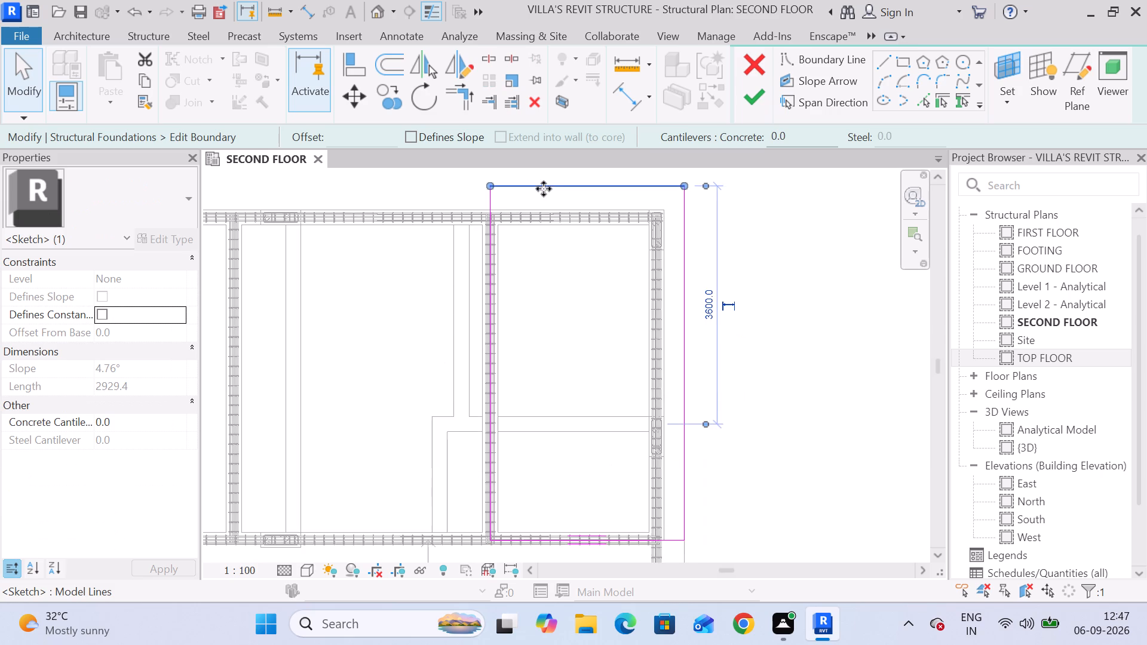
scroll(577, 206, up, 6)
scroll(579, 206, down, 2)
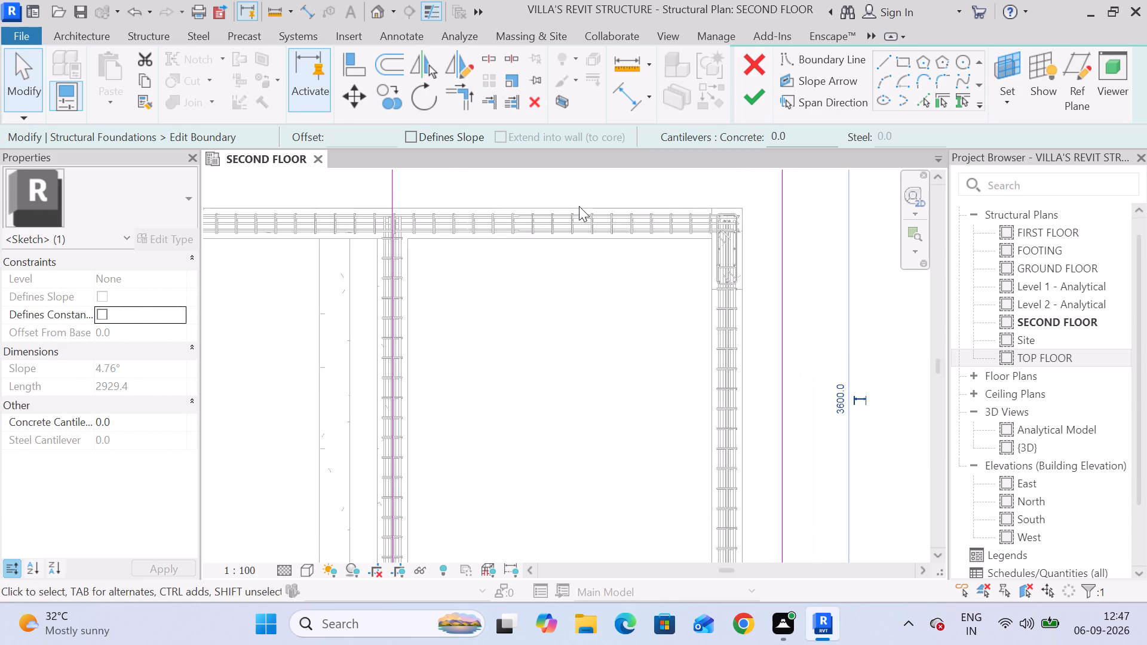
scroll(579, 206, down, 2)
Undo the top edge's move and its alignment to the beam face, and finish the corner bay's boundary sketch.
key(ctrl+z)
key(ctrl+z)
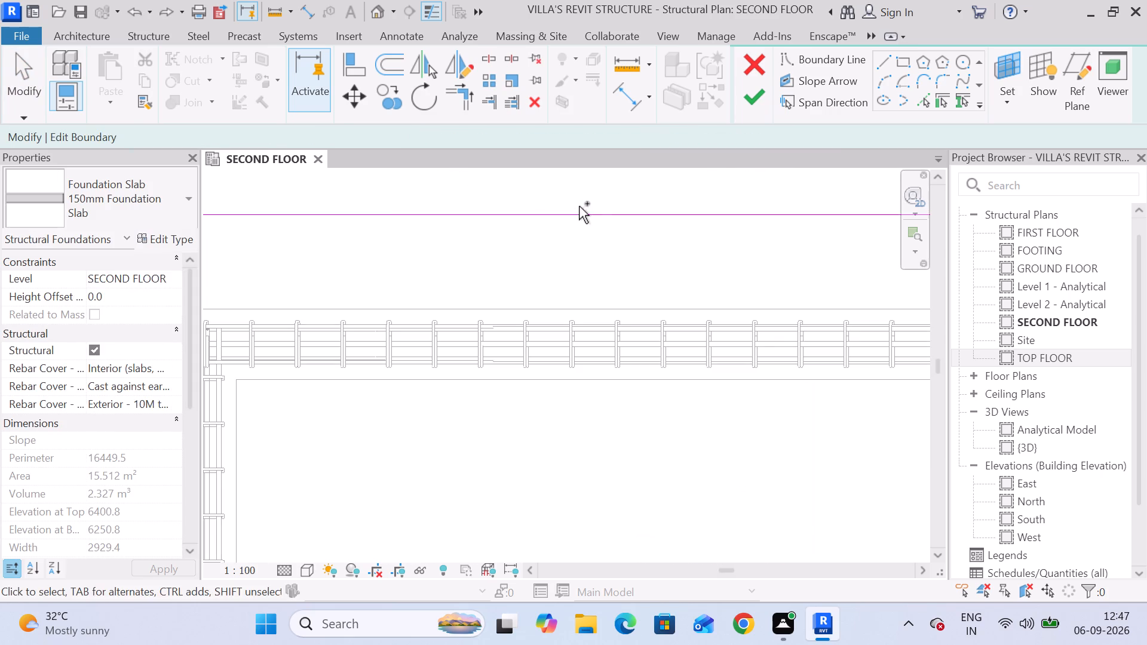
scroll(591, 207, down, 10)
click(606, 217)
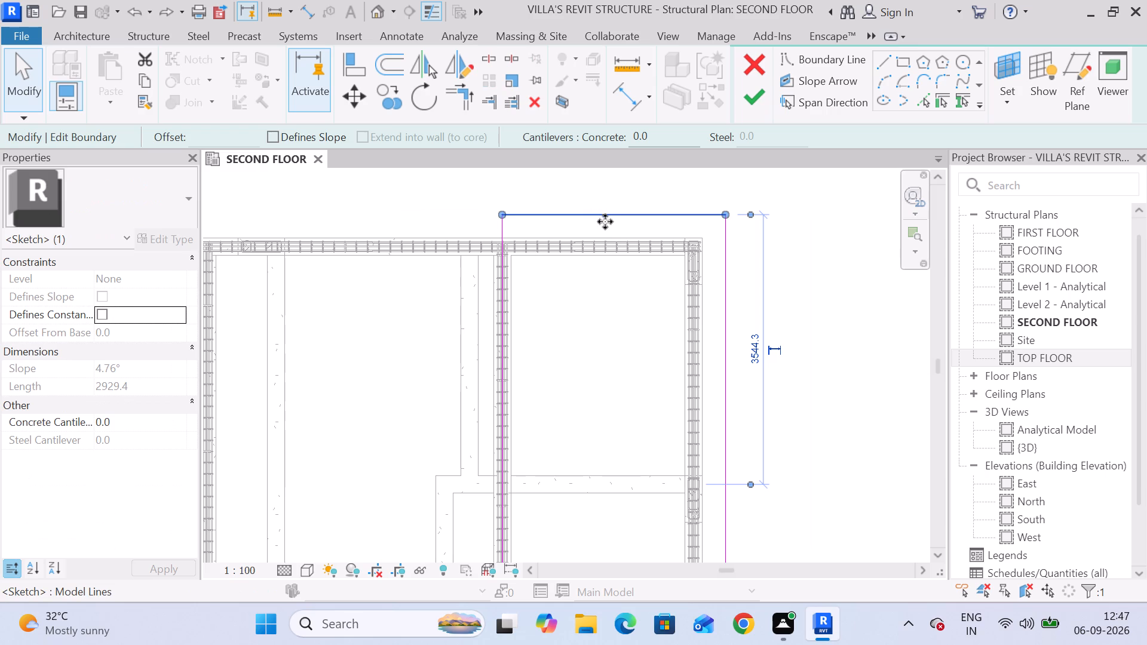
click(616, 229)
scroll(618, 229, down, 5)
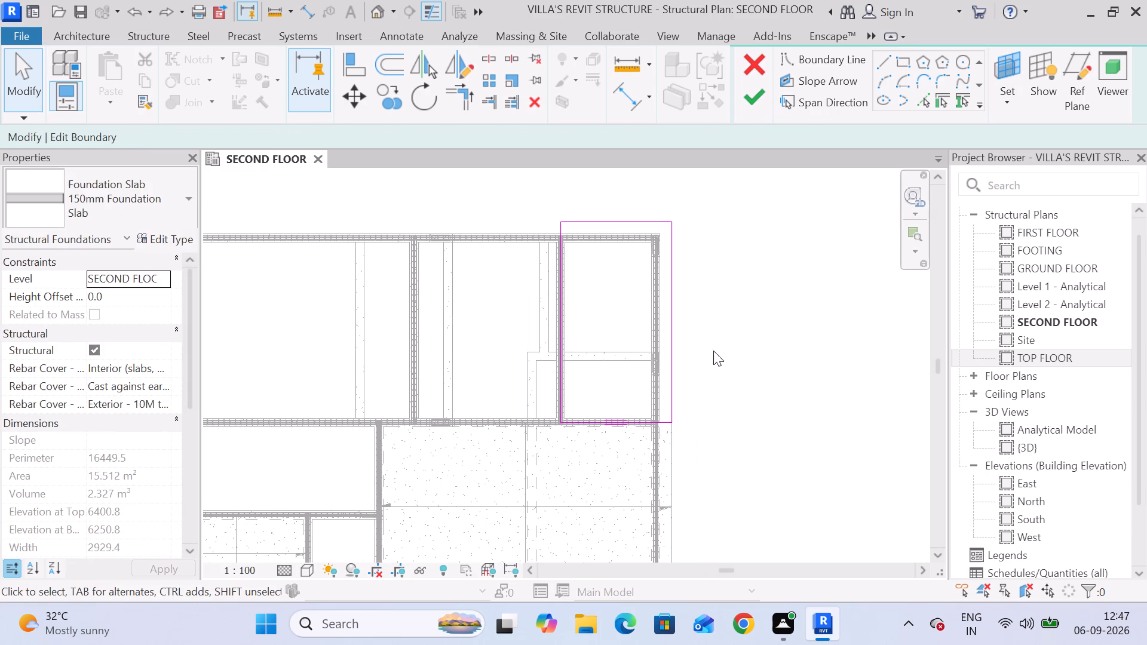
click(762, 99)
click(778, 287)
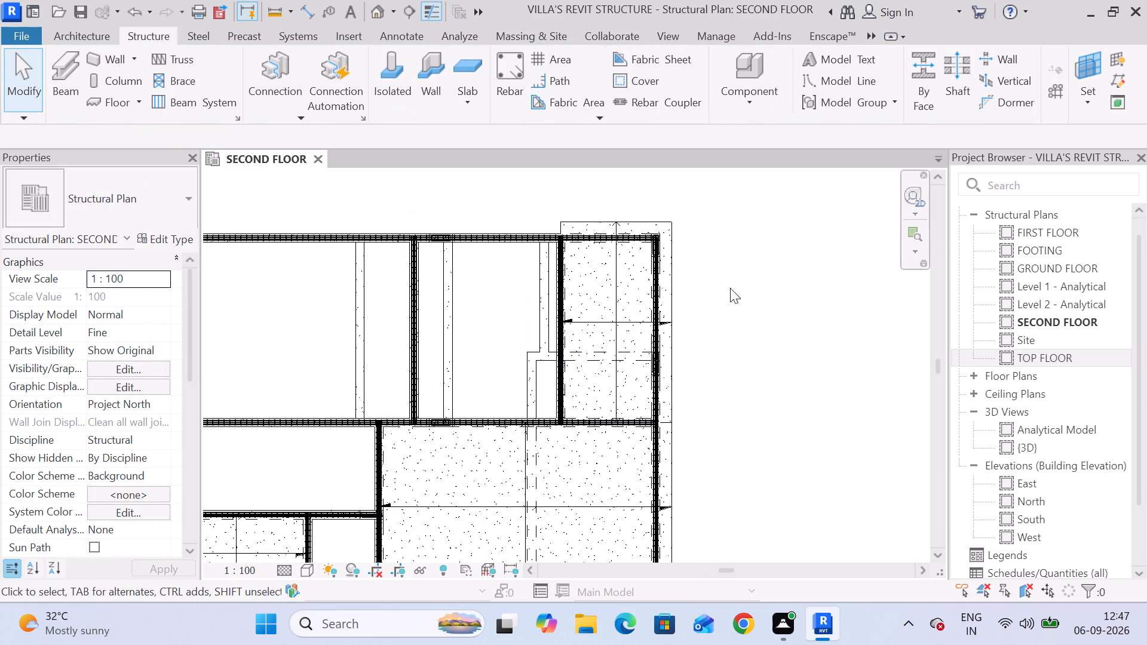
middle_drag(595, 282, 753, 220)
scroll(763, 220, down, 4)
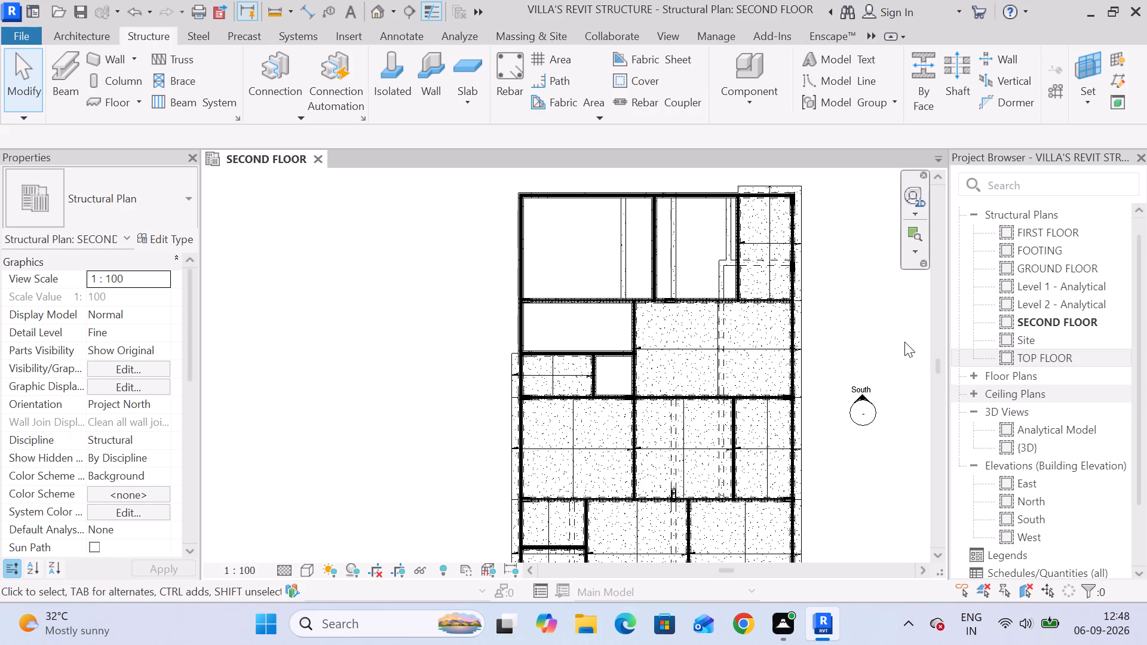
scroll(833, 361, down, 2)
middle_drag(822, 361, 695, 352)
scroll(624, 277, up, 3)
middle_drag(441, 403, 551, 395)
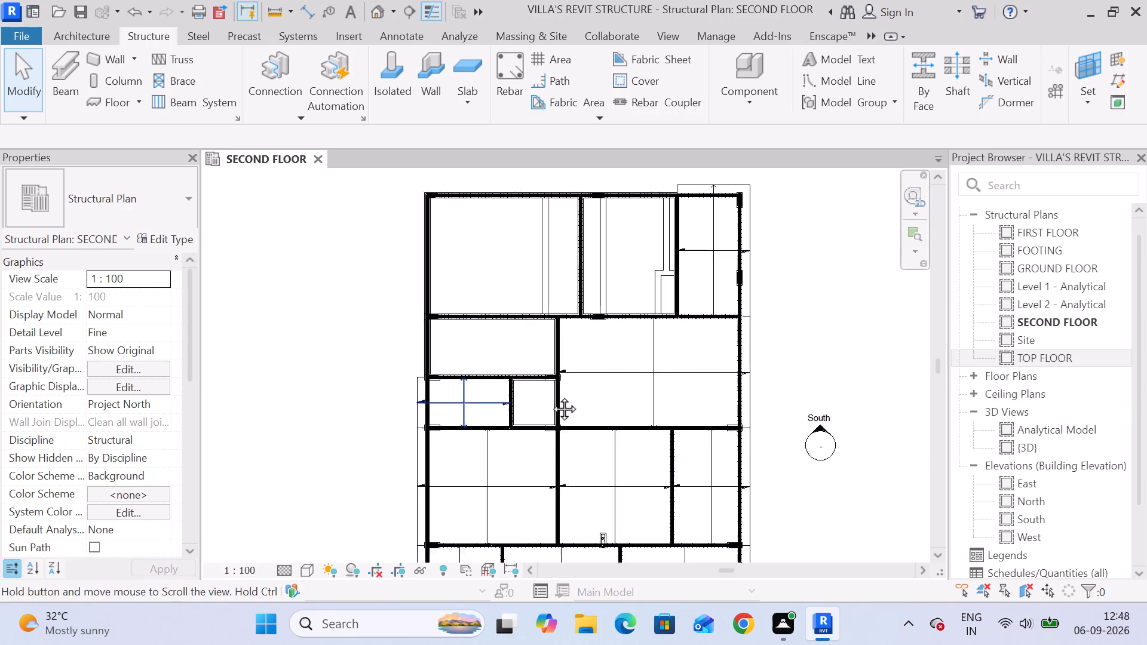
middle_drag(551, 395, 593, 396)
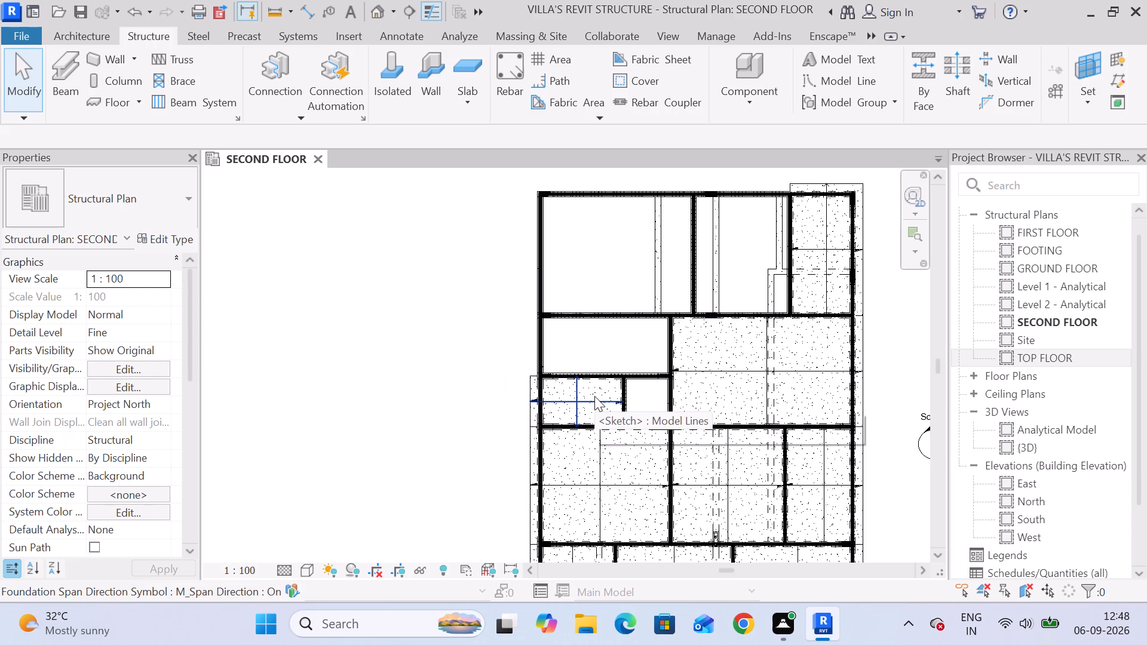
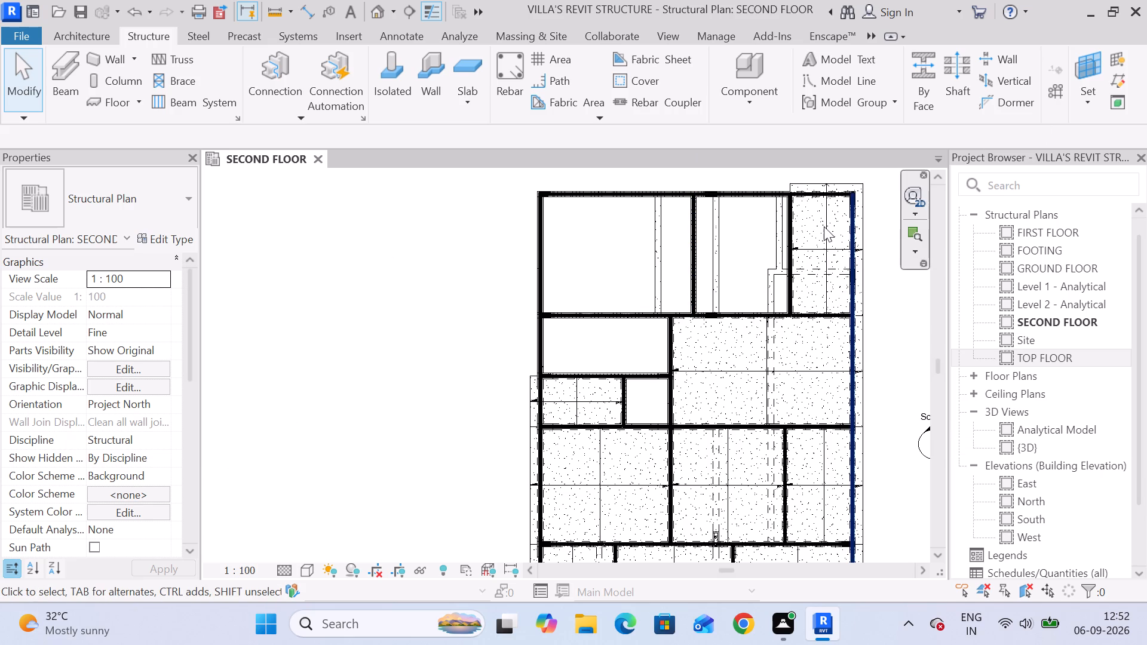
Start a new 150mm Foundation Slab sketch on SECOND FLOOR, dismissing the save reminder without saving.
middle_drag(477, 248, 386, 244)
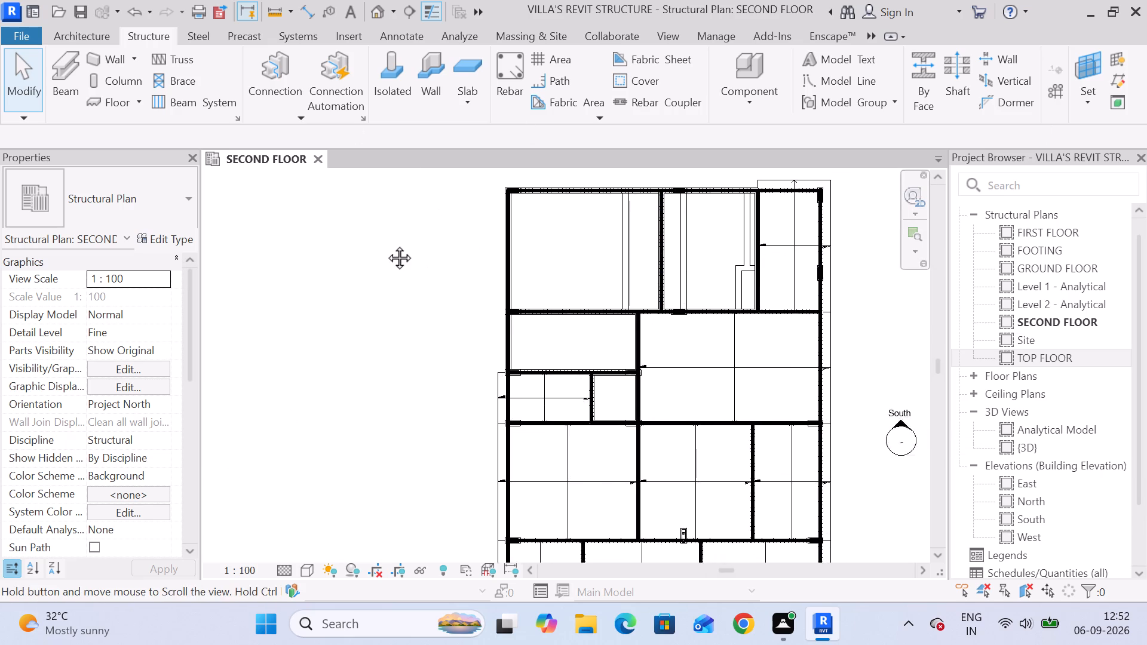
middle_drag(386, 244, 385, 244)
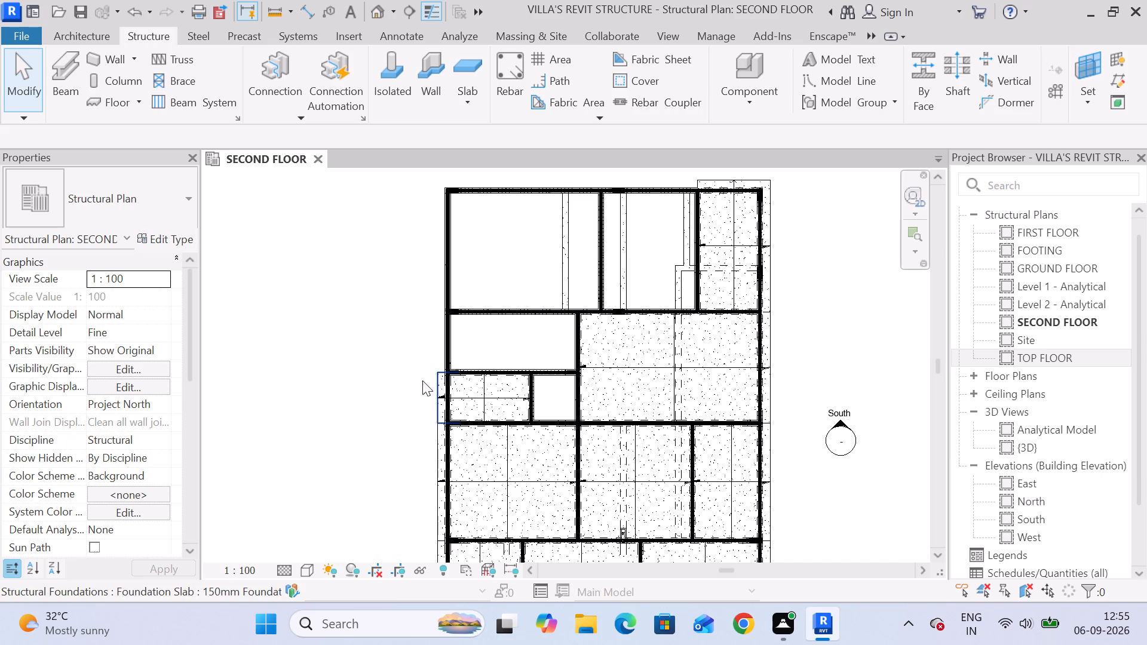
scroll(440, 377, up, 3)
middle_drag(438, 380, 342, 481)
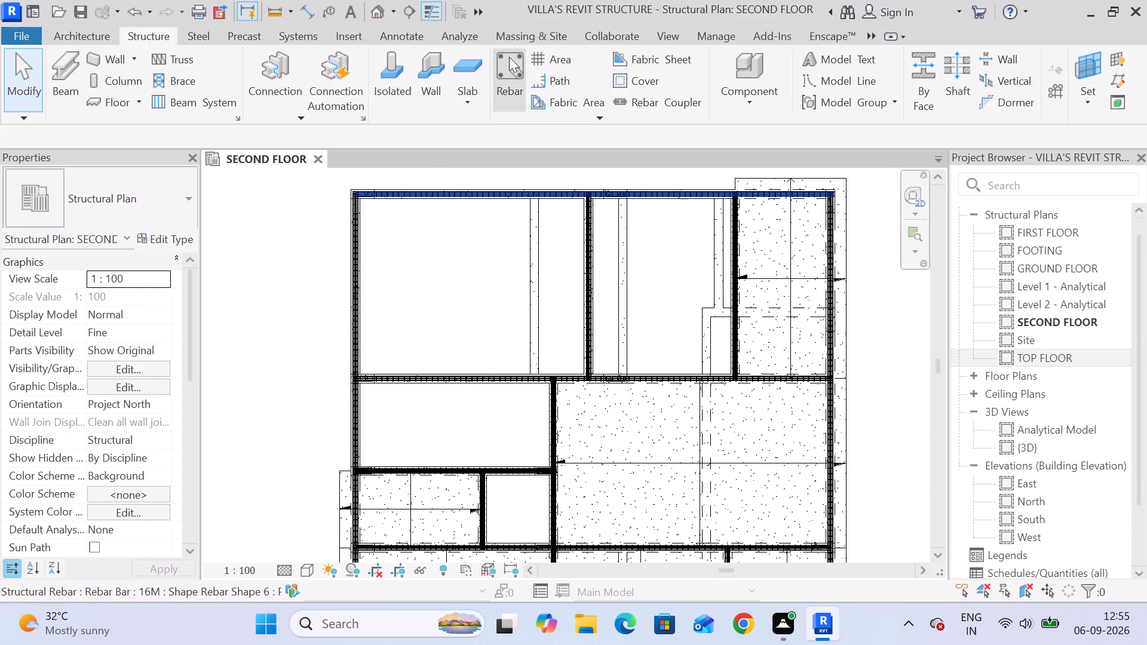
click(464, 64)
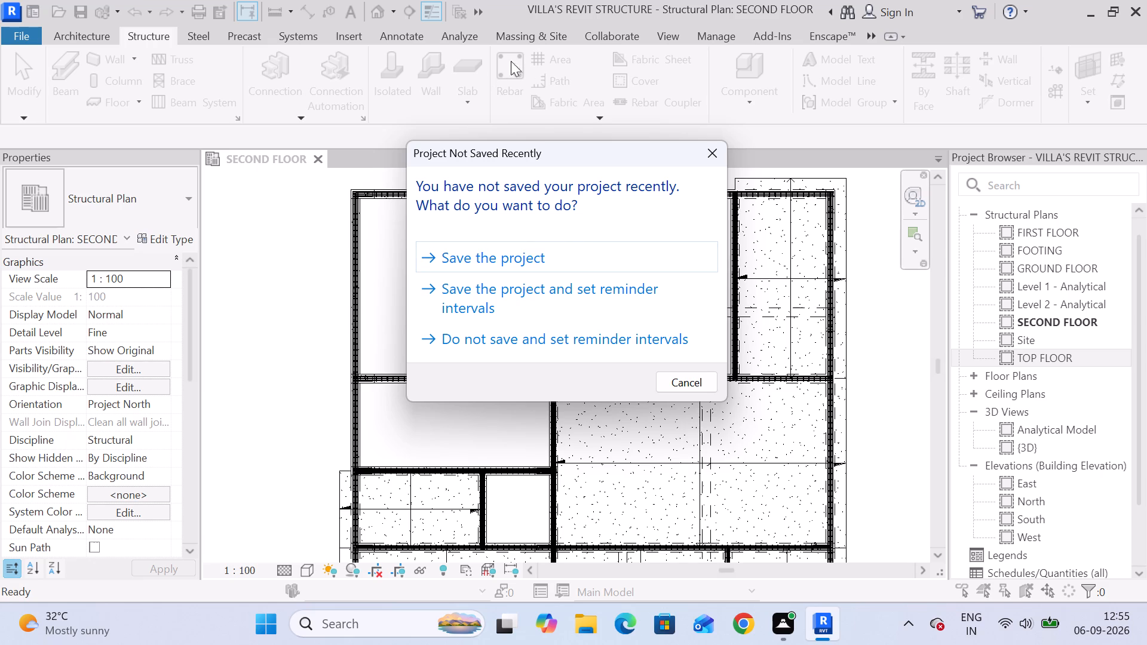
click(721, 156)
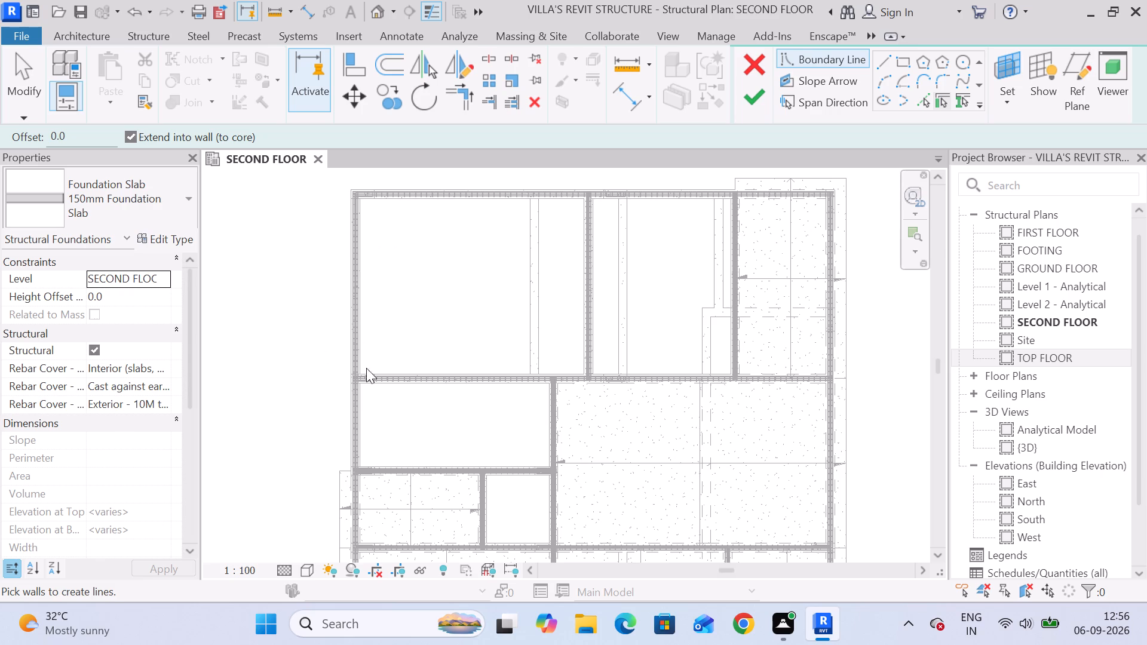
Draw a rectangular boundary with a 0.01" offset over the bay beside the corner slab, from its bottom beam intersection to the top beam's outer face.
click(907, 65)
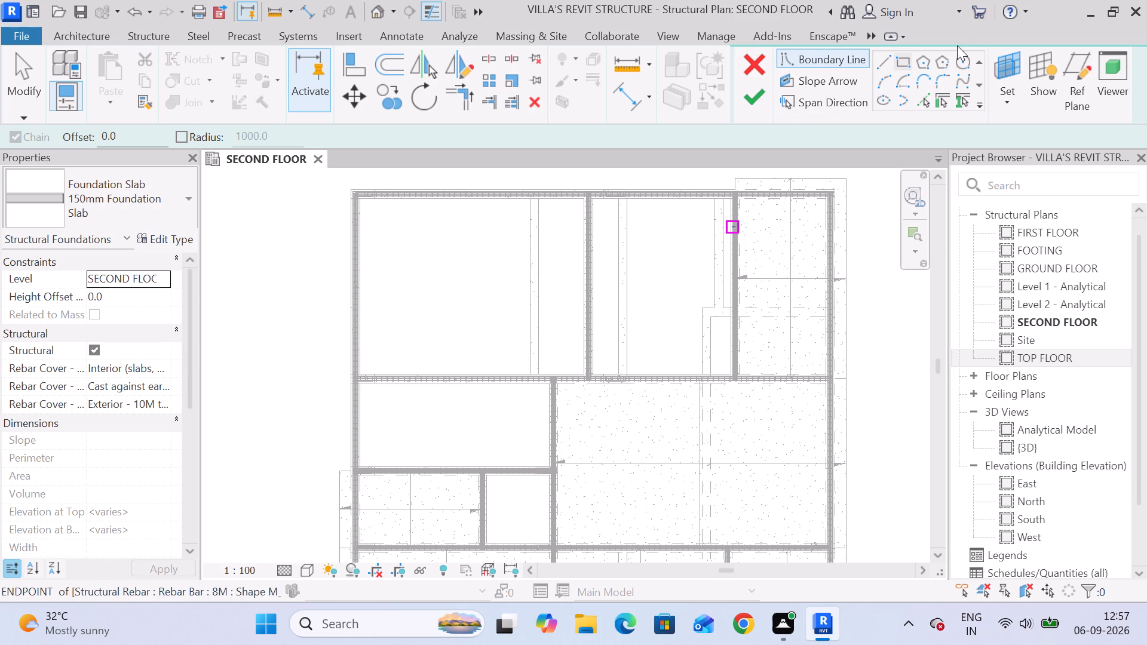
click(903, 65)
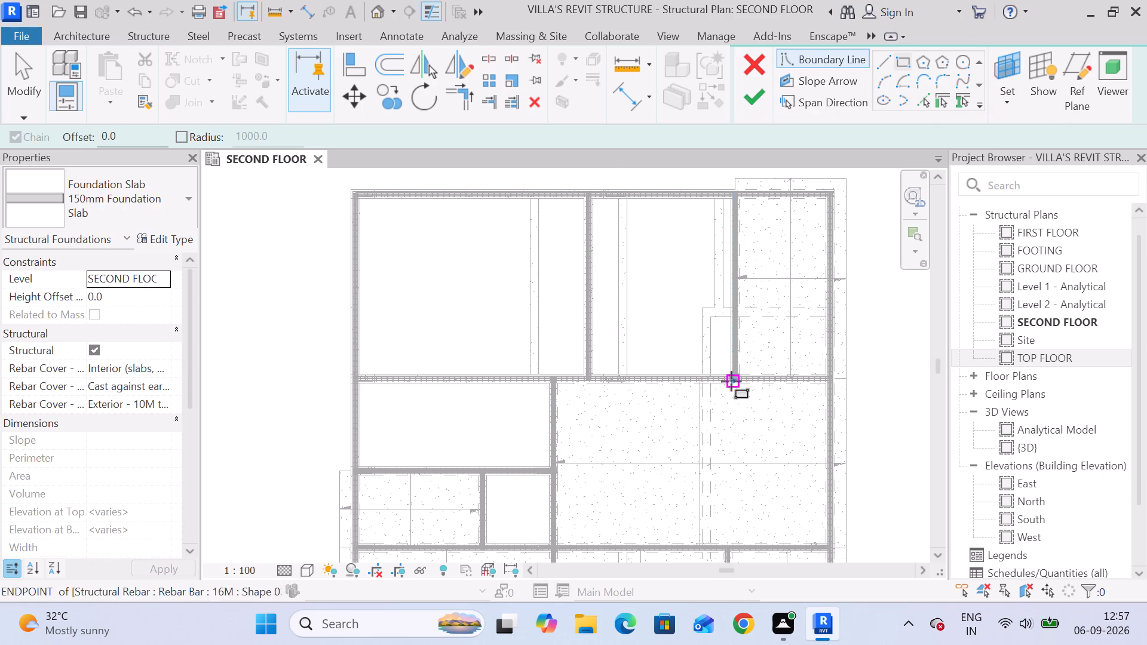
scroll(731, 381, up, 17)
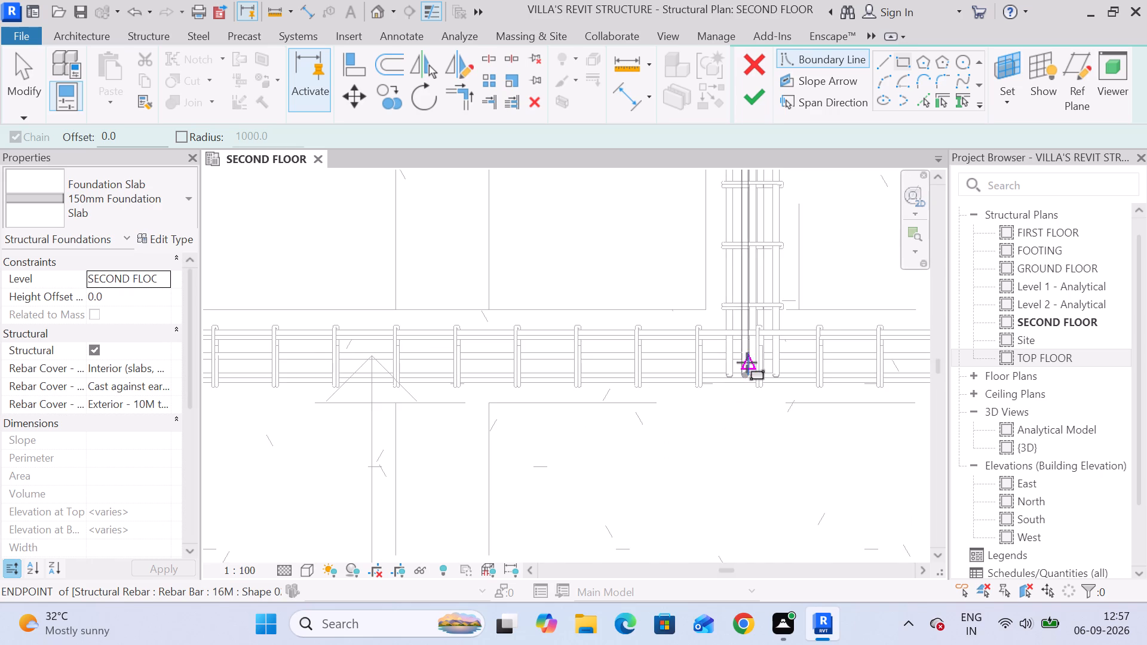
scroll(747, 363, up, 5)
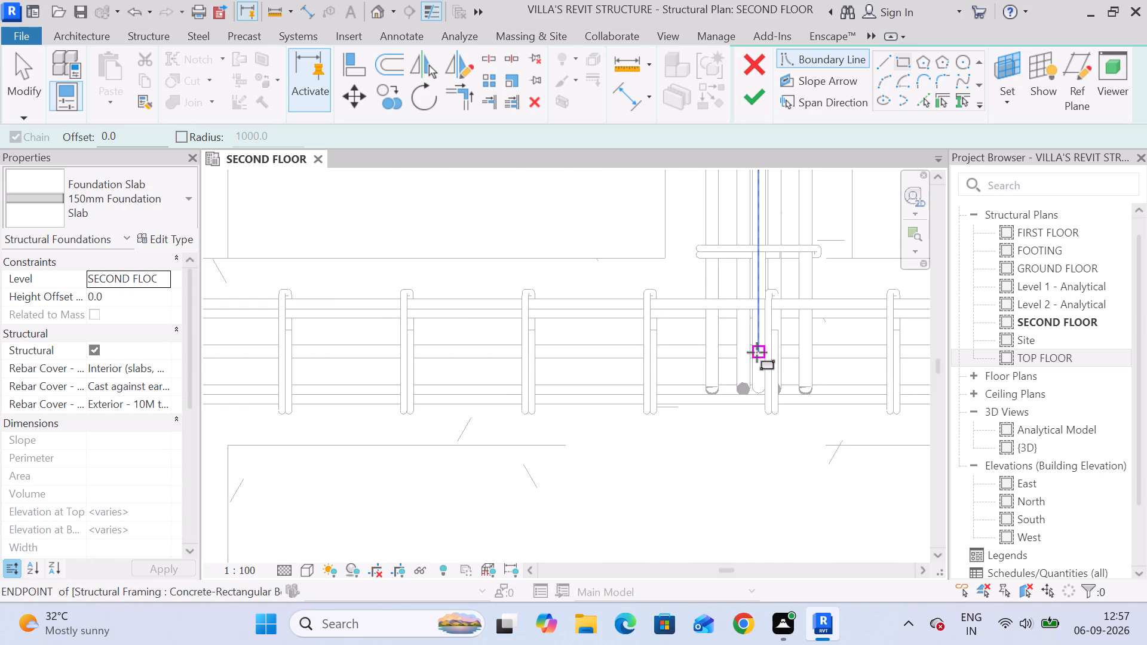
drag(127, 143, 0, 165)
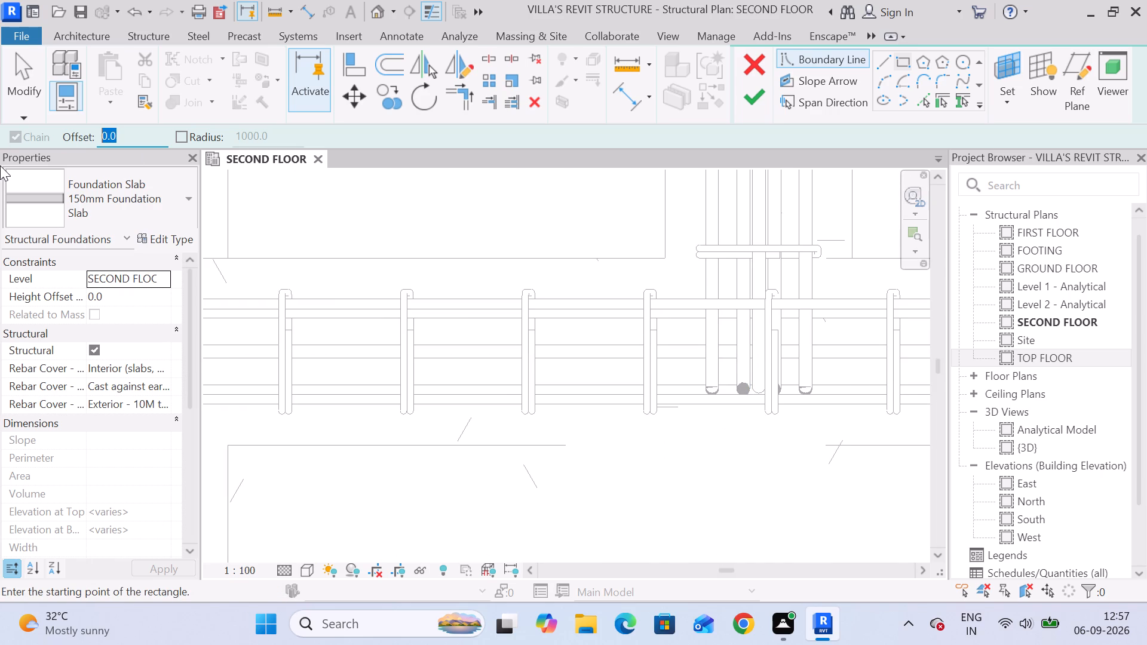
text(0.01)
key(shift+quotedbl)
key(Return)
click(758, 353)
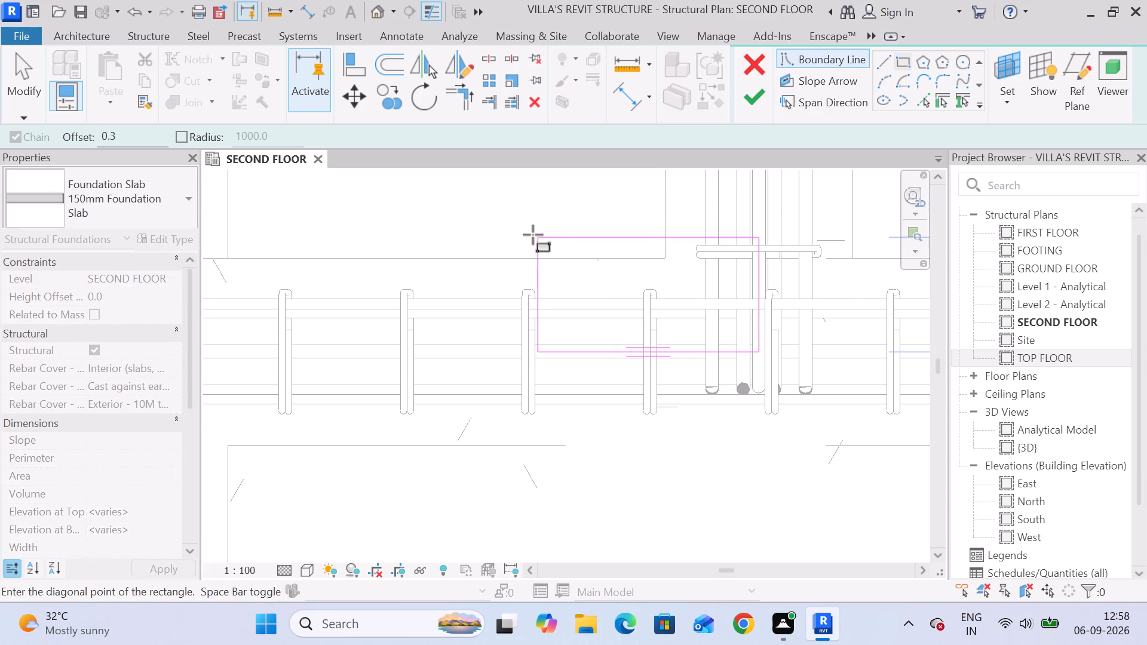
key(space)
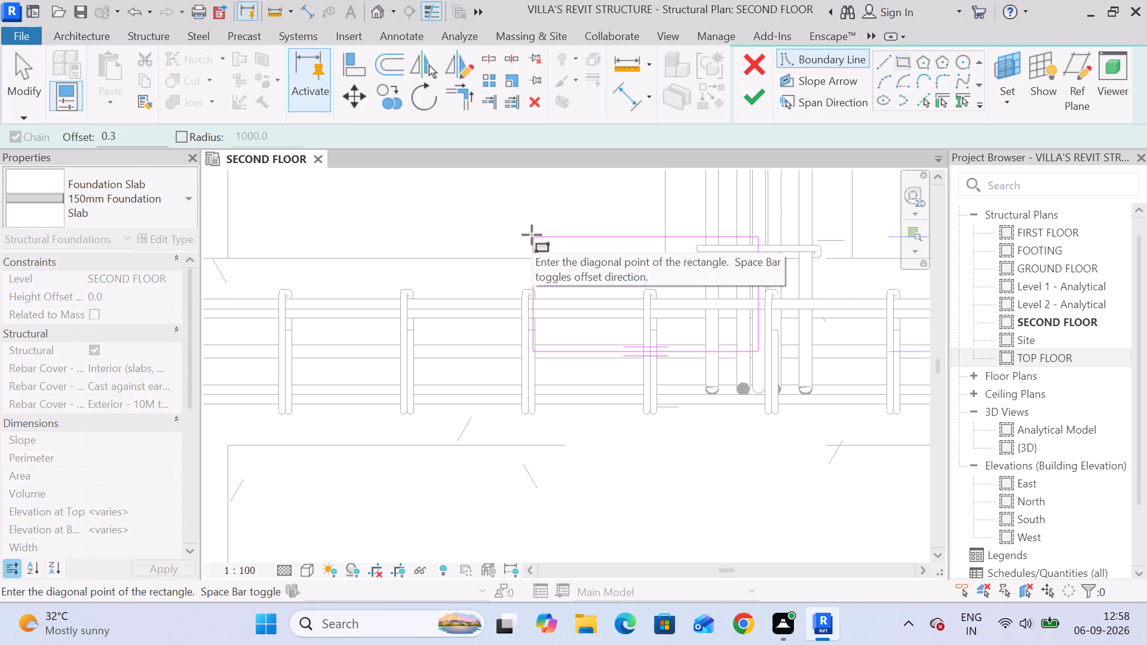
scroll(532, 235, down, 8)
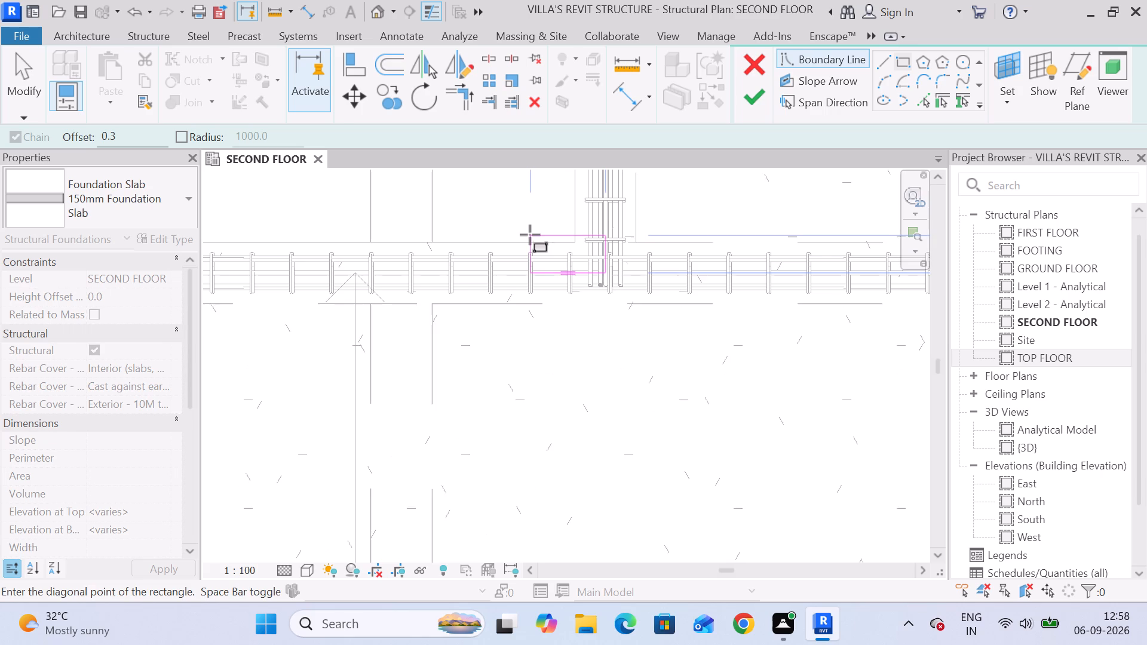
middle_drag(550, 244, 650, 426)
middle_click(650, 426)
scroll(402, 216, down, 4)
middle_drag(403, 217, 599, 359)
scroll(433, 253, down, 1)
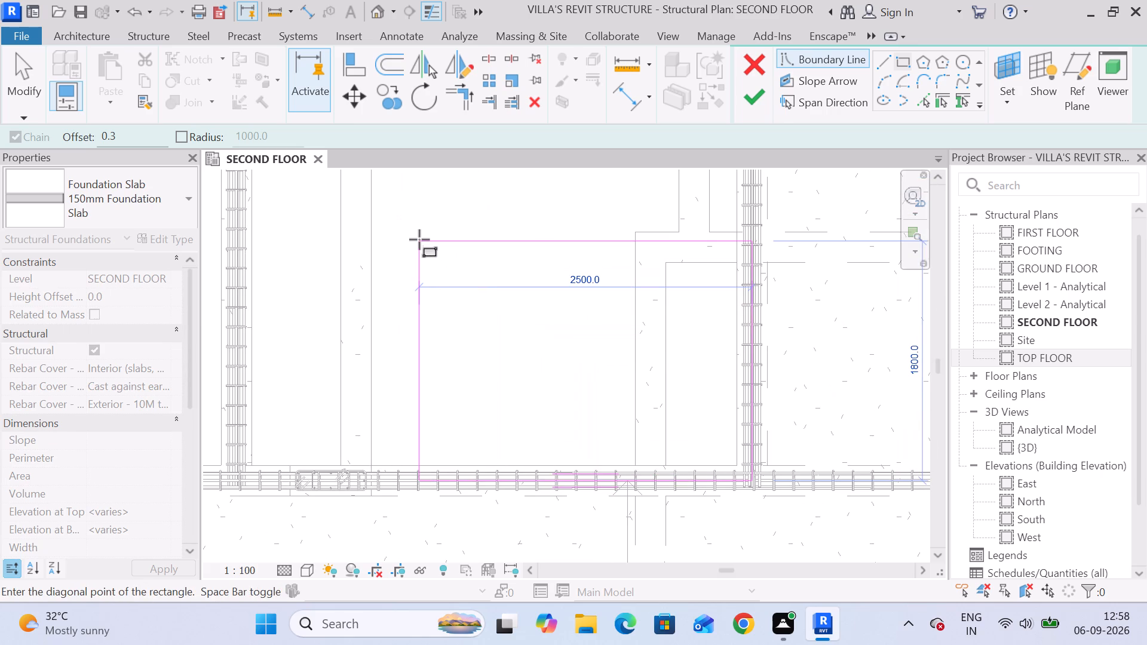
scroll(409, 223, down, 5)
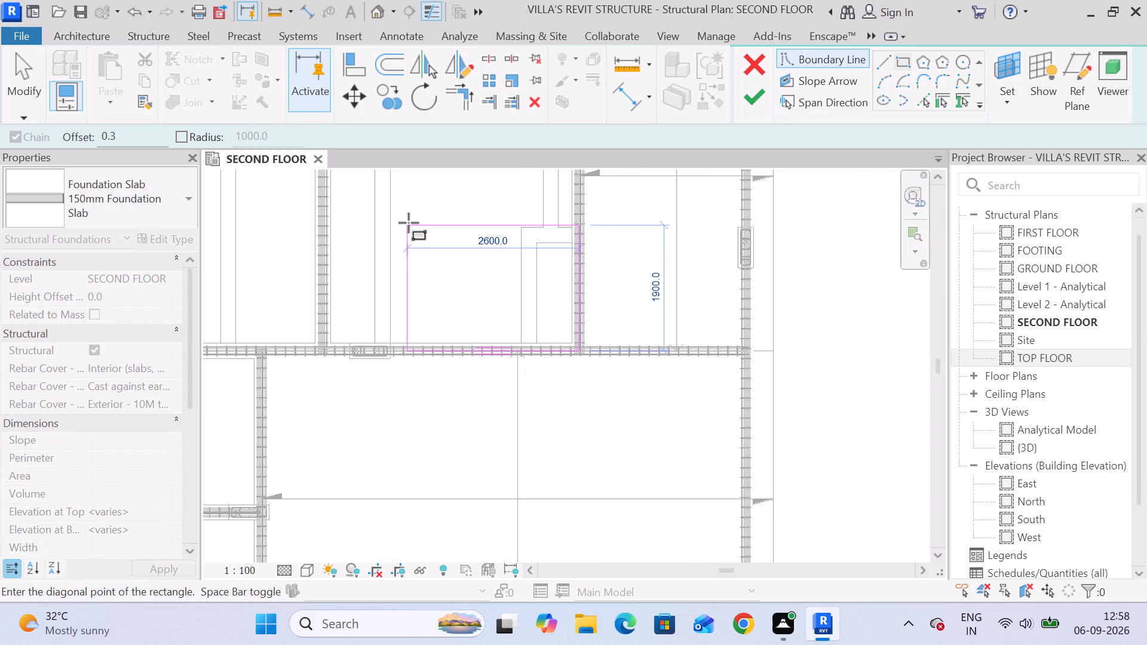
middle_drag(421, 238, 513, 408)
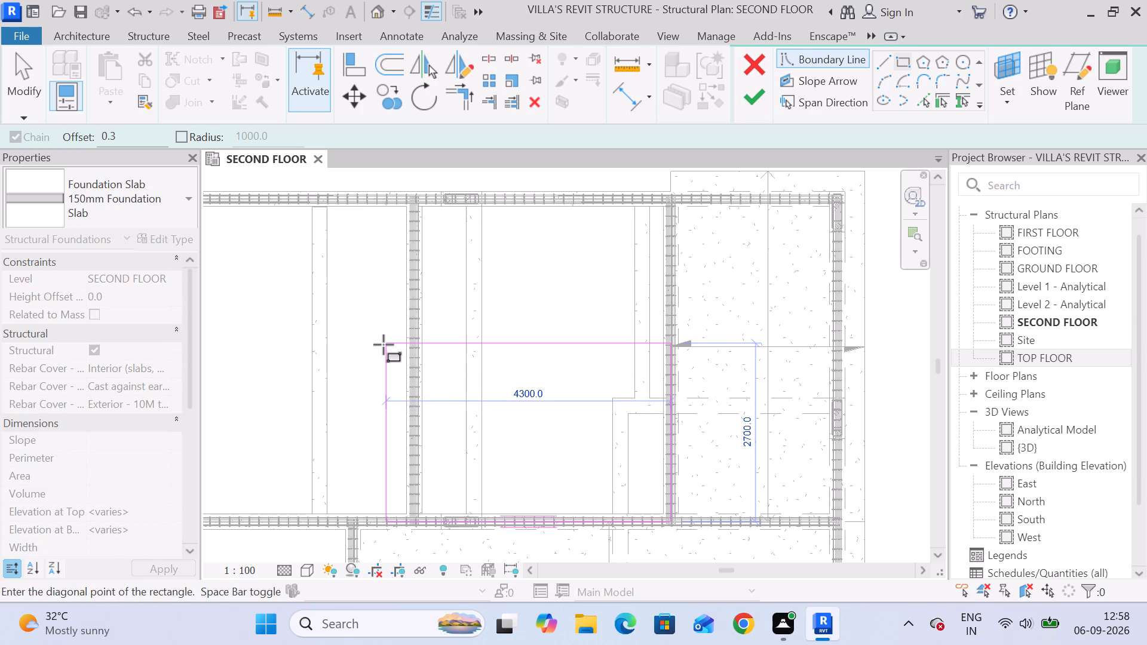
scroll(301, 263, down, 3)
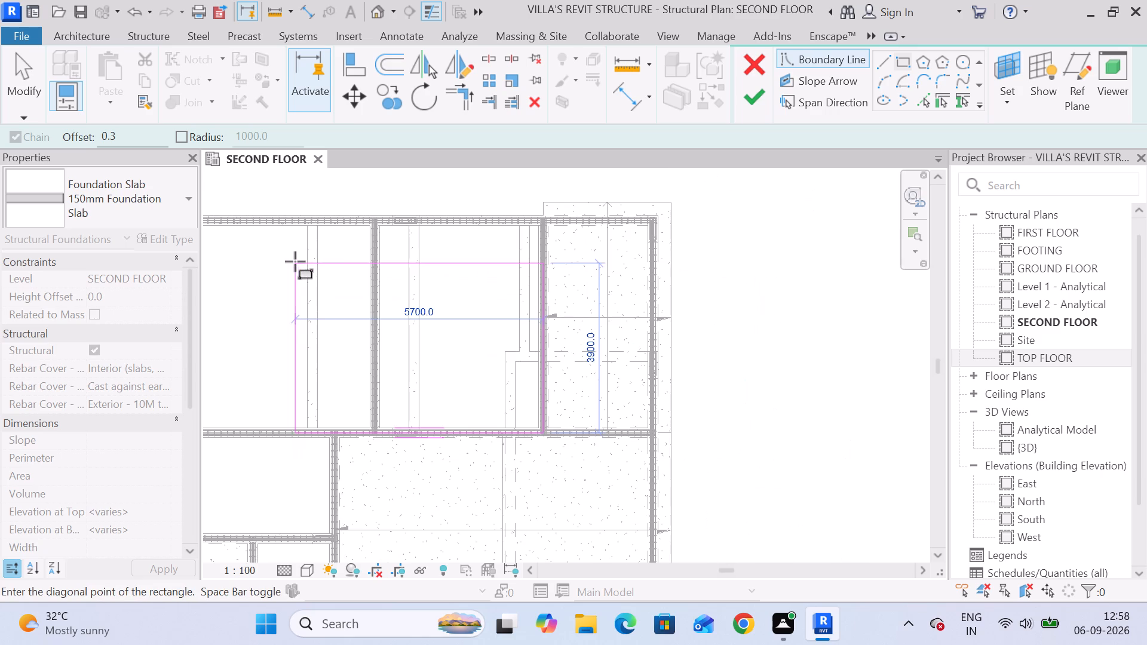
middle_drag(370, 278, 680, 397)
middle_drag(679, 364, 418, 315)
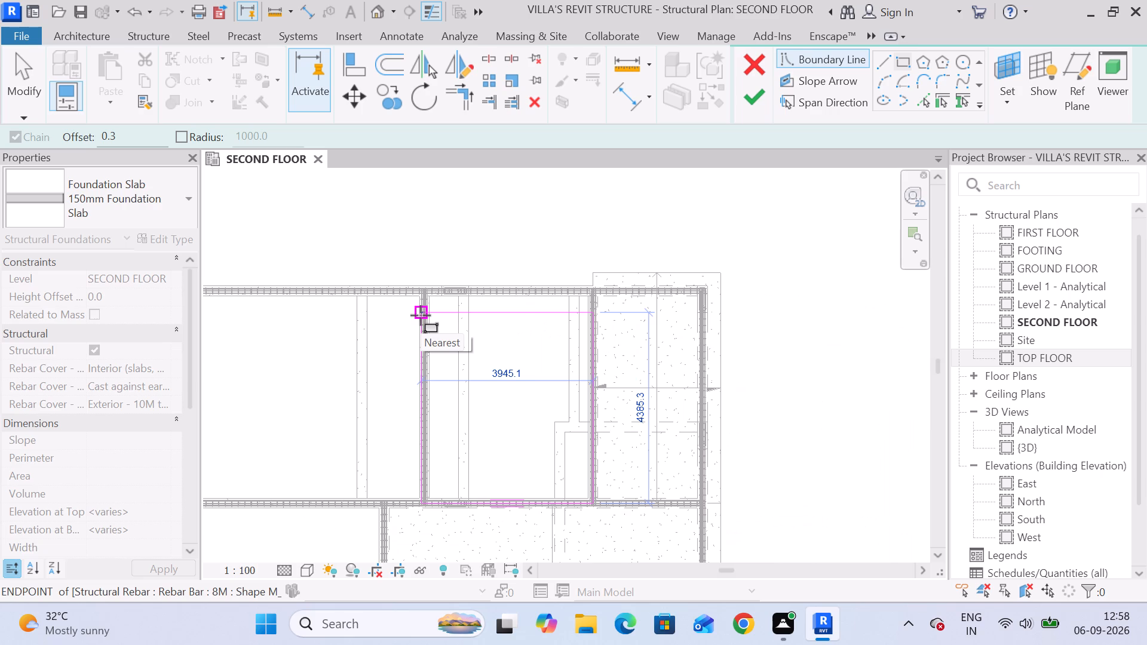
scroll(418, 287, up, 2)
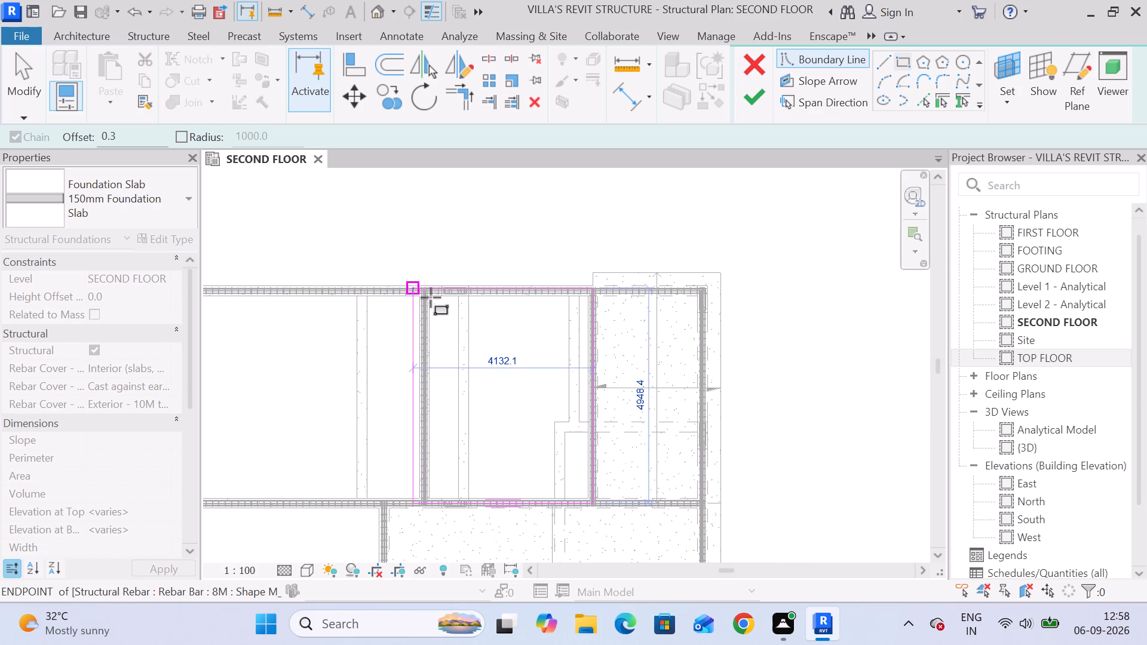
scroll(431, 297, up, 4)
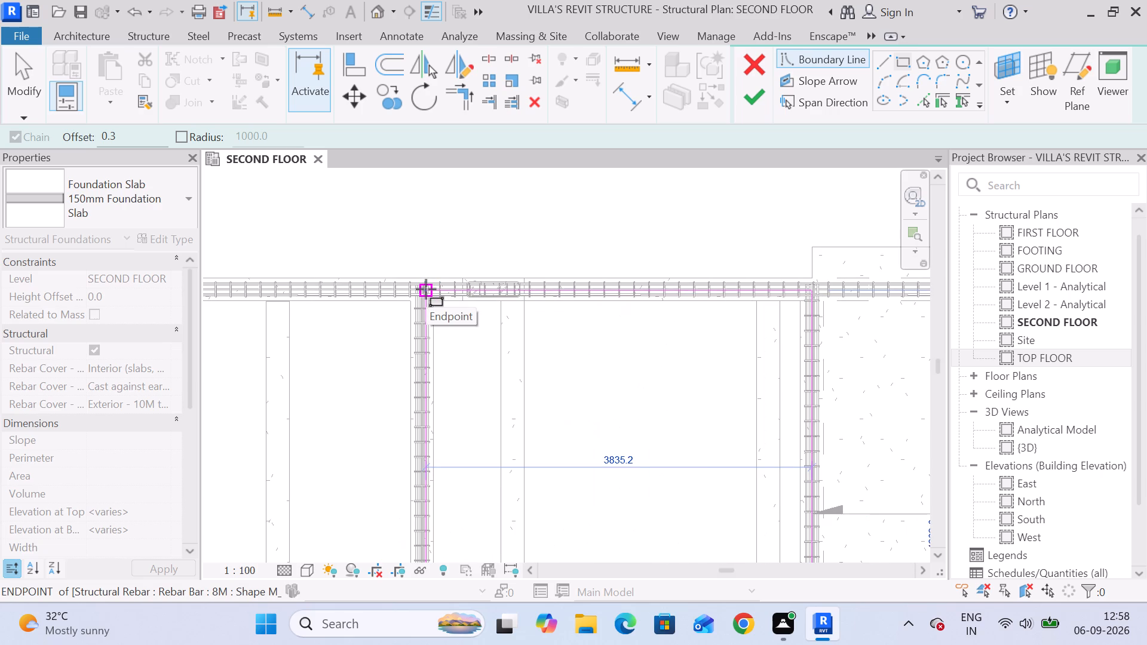
scroll(420, 272, up, 8)
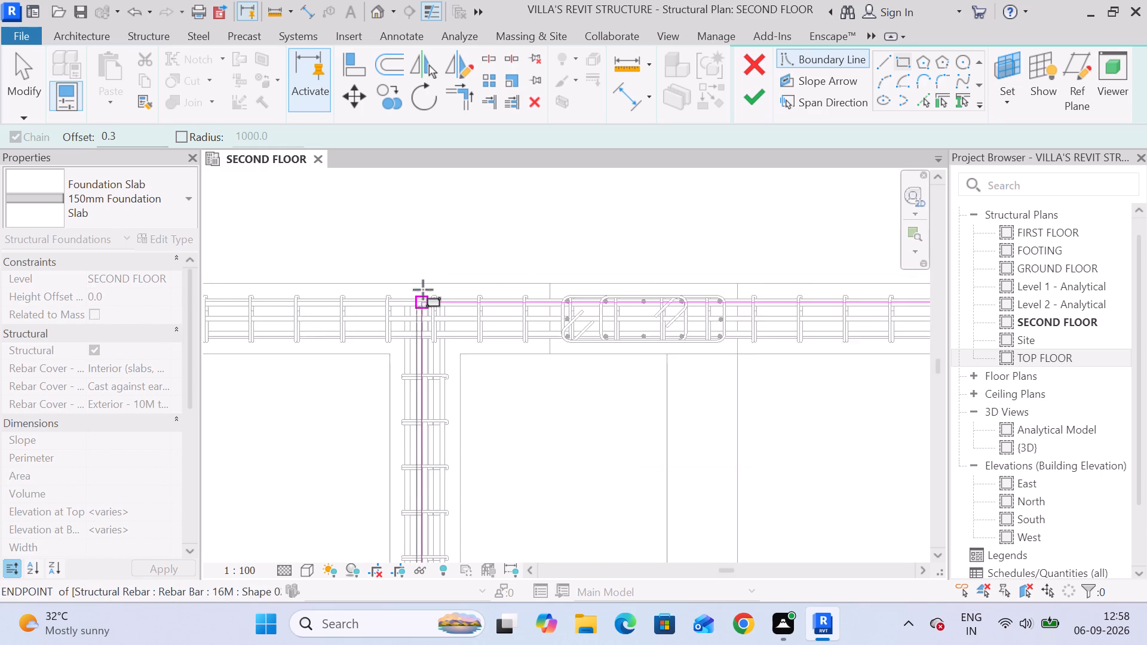
scroll(423, 290, up, 7)
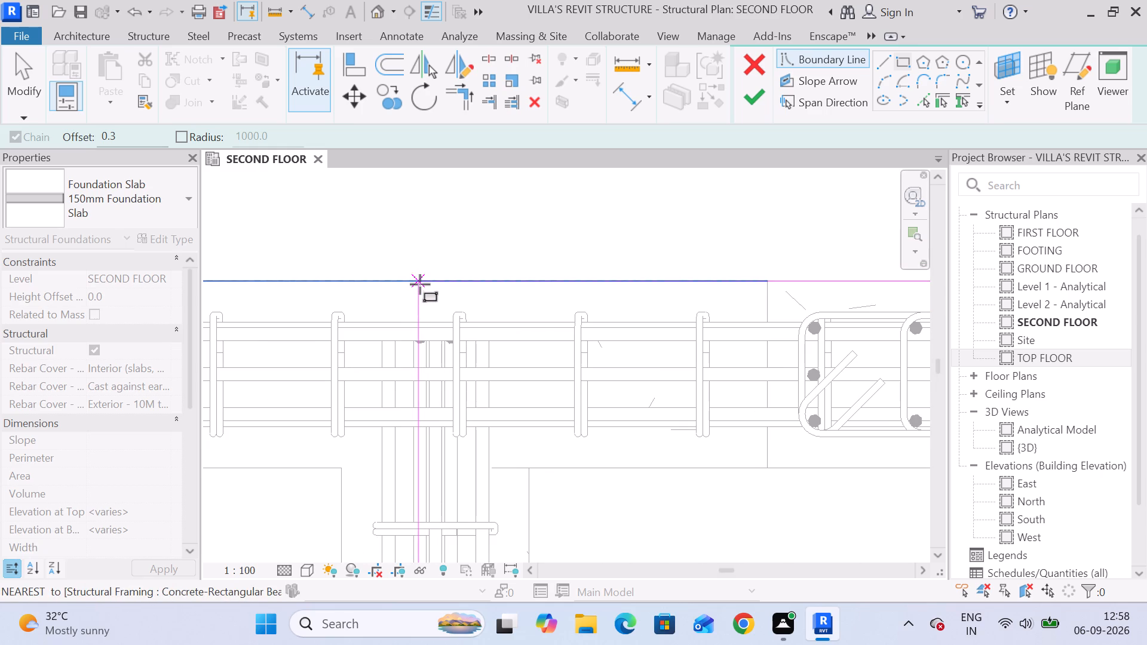
click(420, 284)
scroll(464, 372, down, 5)
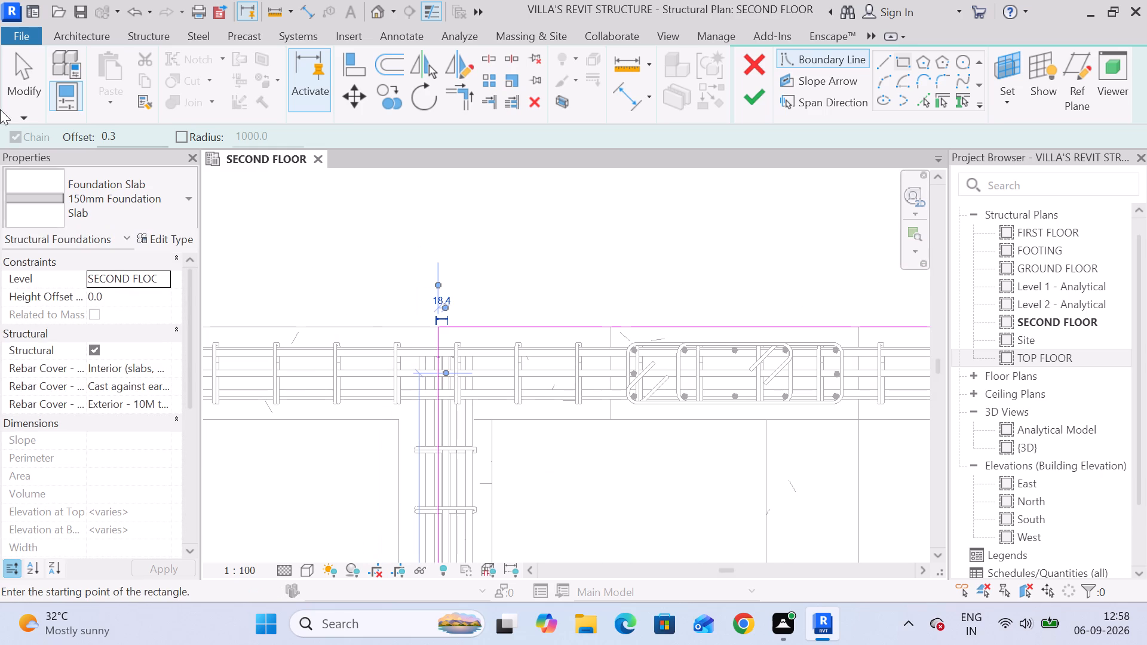
click(17, 75)
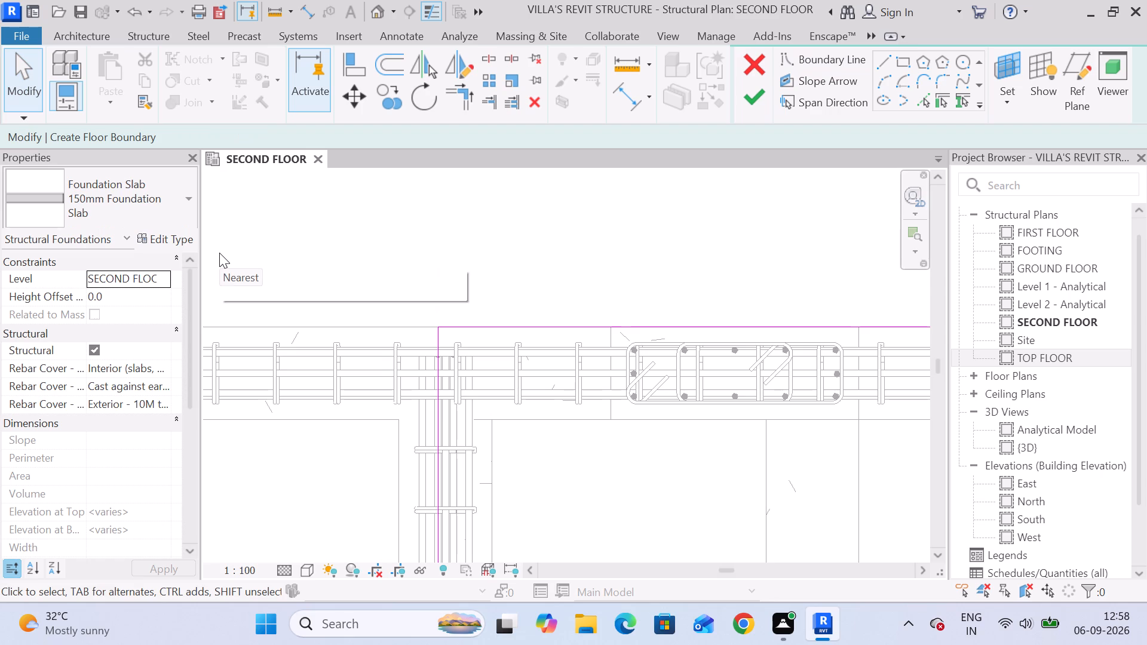
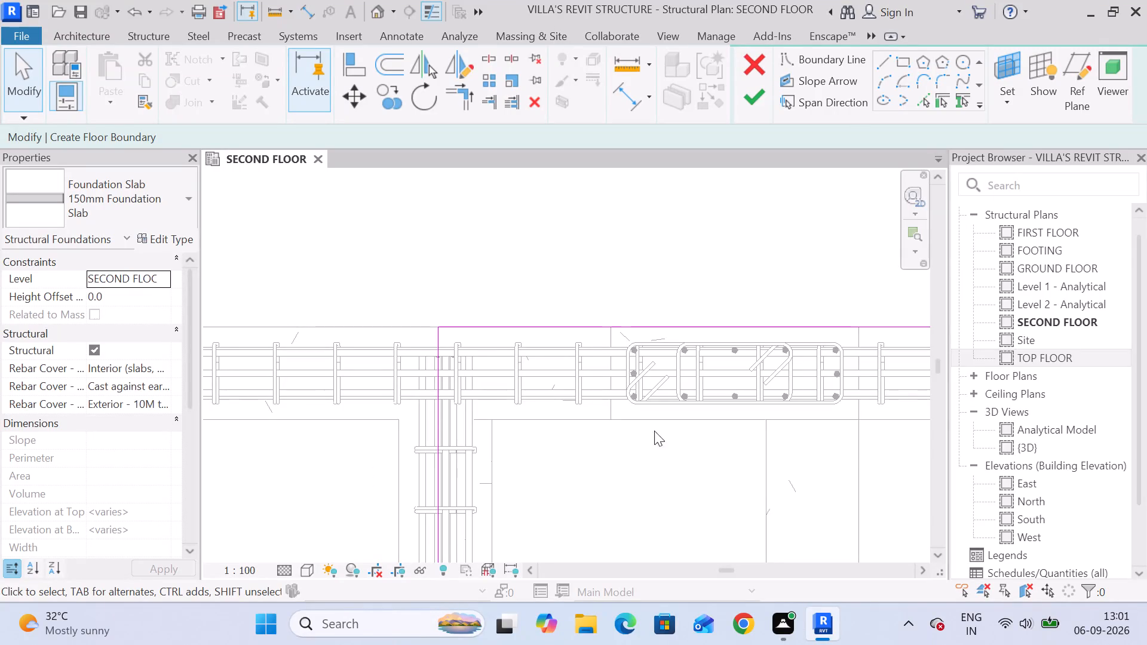
Align the top edge of the slab boundary with the outer edge of the adjoining corner slab.
scroll(631, 254, down, 5)
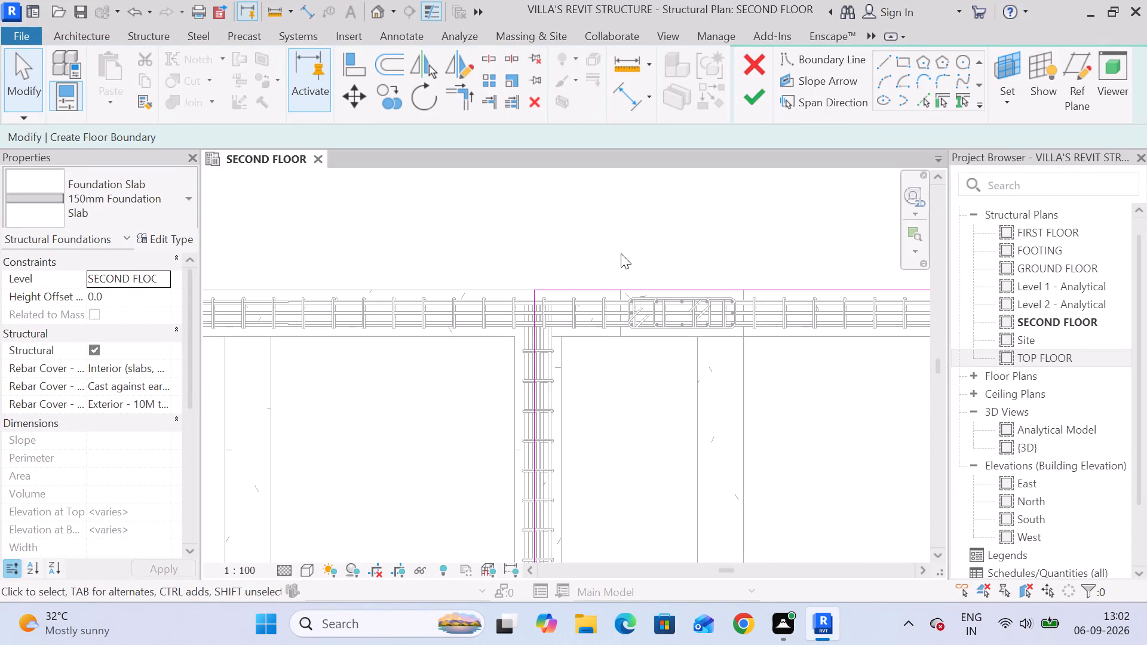
click(624, 292)
scroll(688, 312, down, 2)
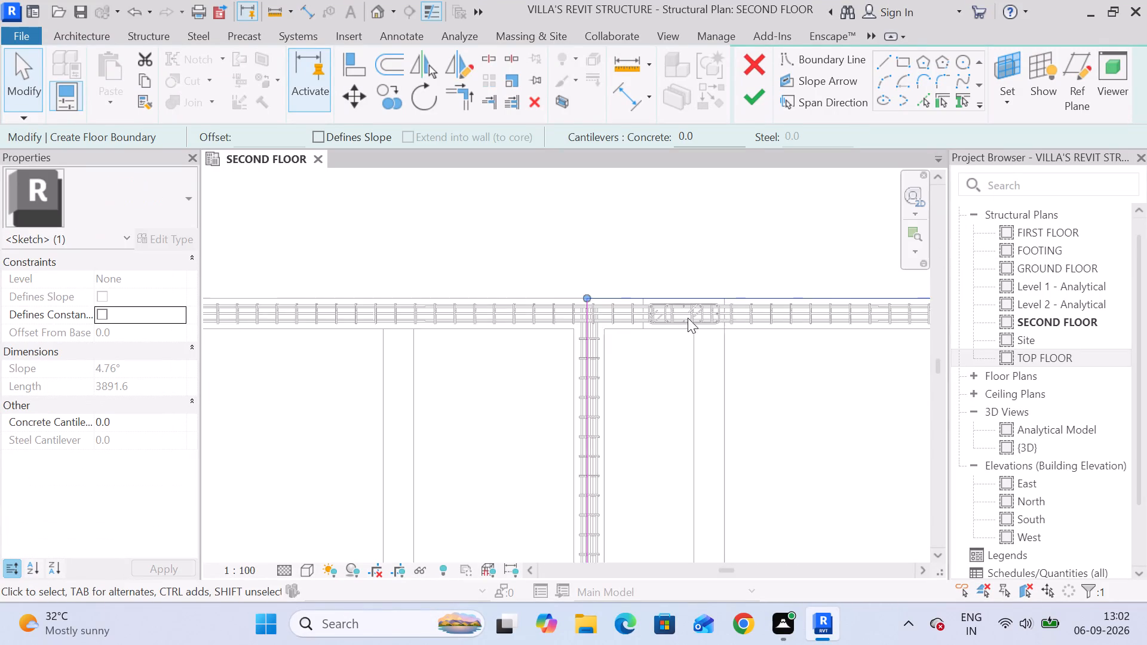
scroll(688, 318, down, 5)
middle_drag(858, 318, 530, 241)
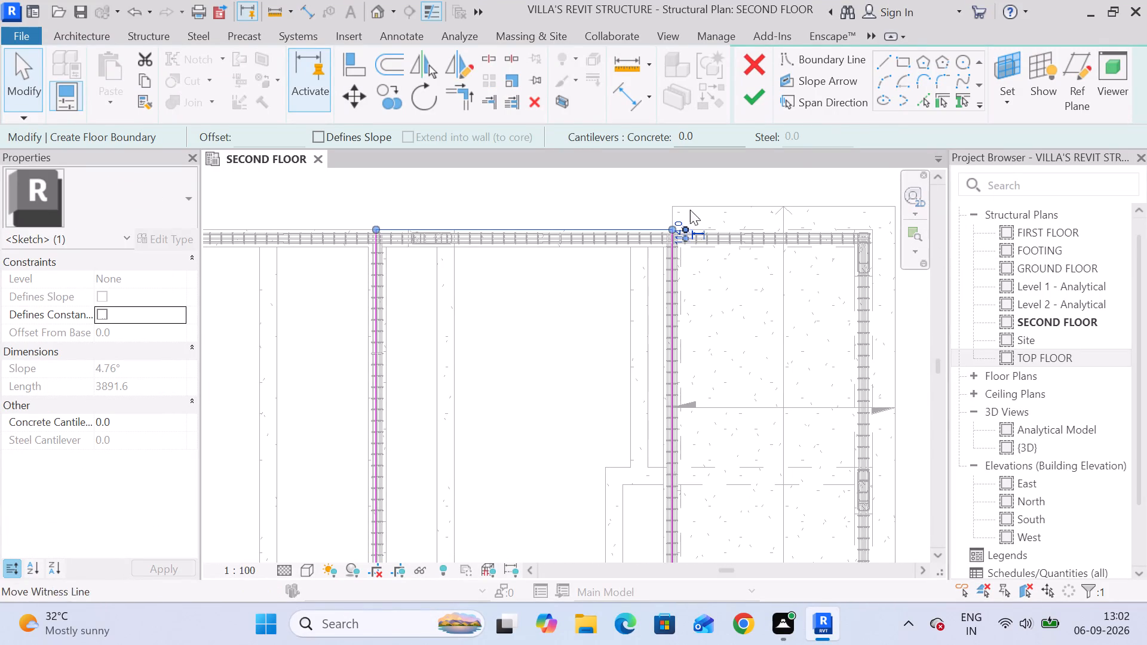
click(611, 192)
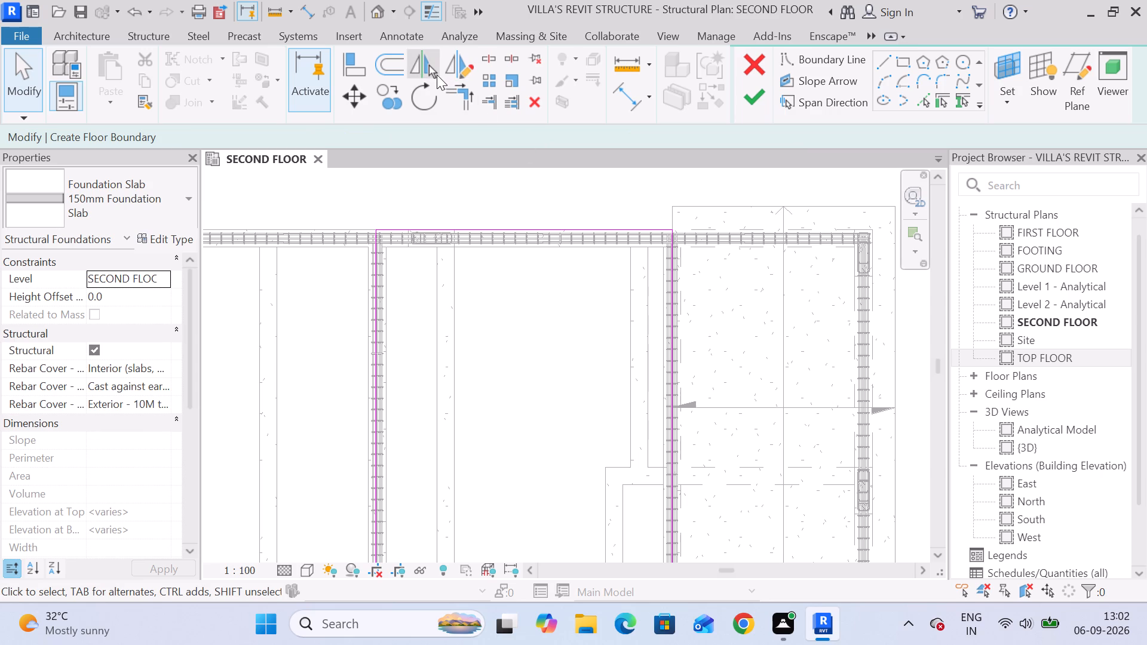
click(325, 68)
click(344, 65)
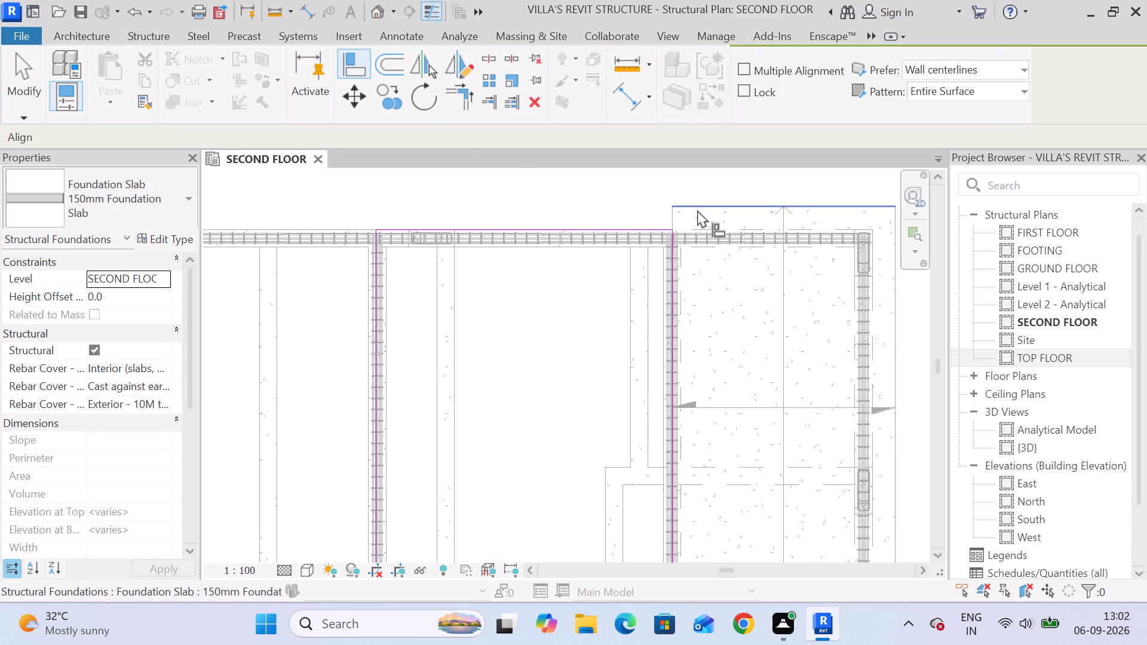
click(697, 210)
click(648, 223)
click(24, 82)
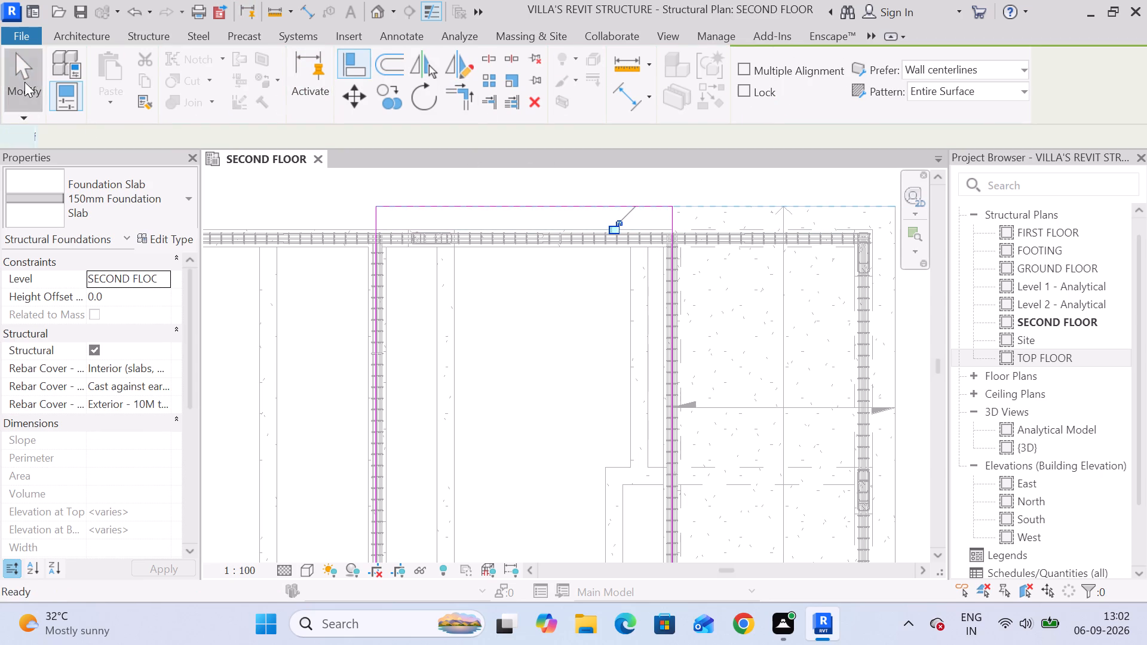
Align the boundary's side edge farthest from the corner slab with the centre of the vertical beam beneath it.
scroll(341, 218, up, 5)
scroll(396, 245, up, 2)
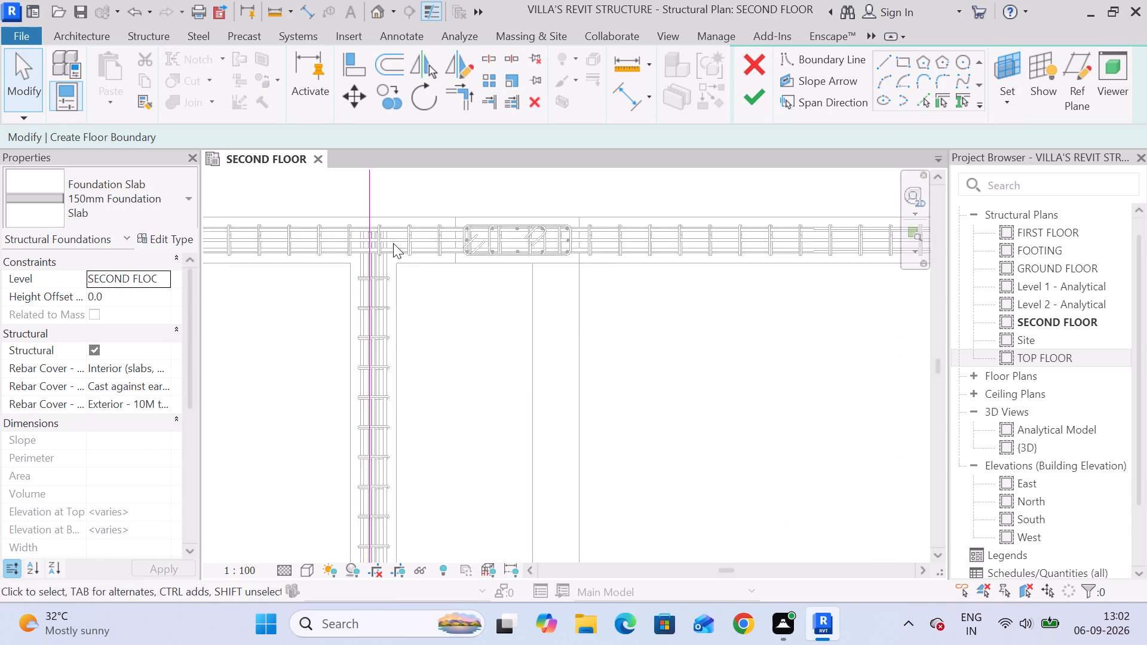
scroll(393, 243, up, 8)
scroll(375, 237, down, 3)
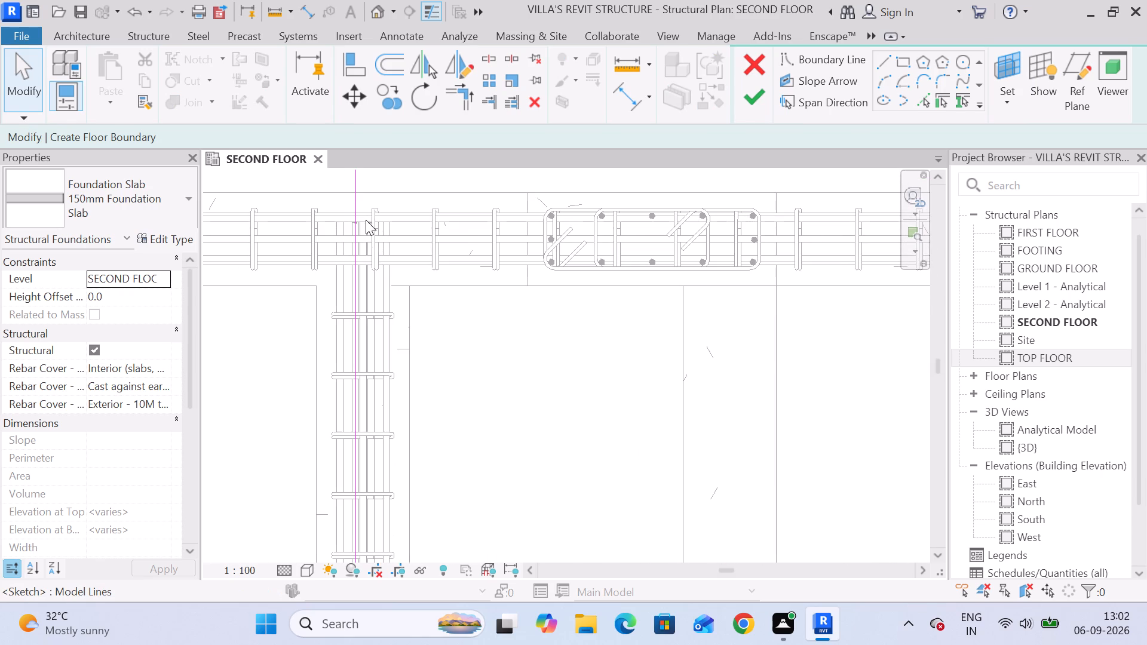
scroll(348, 274, up, 5)
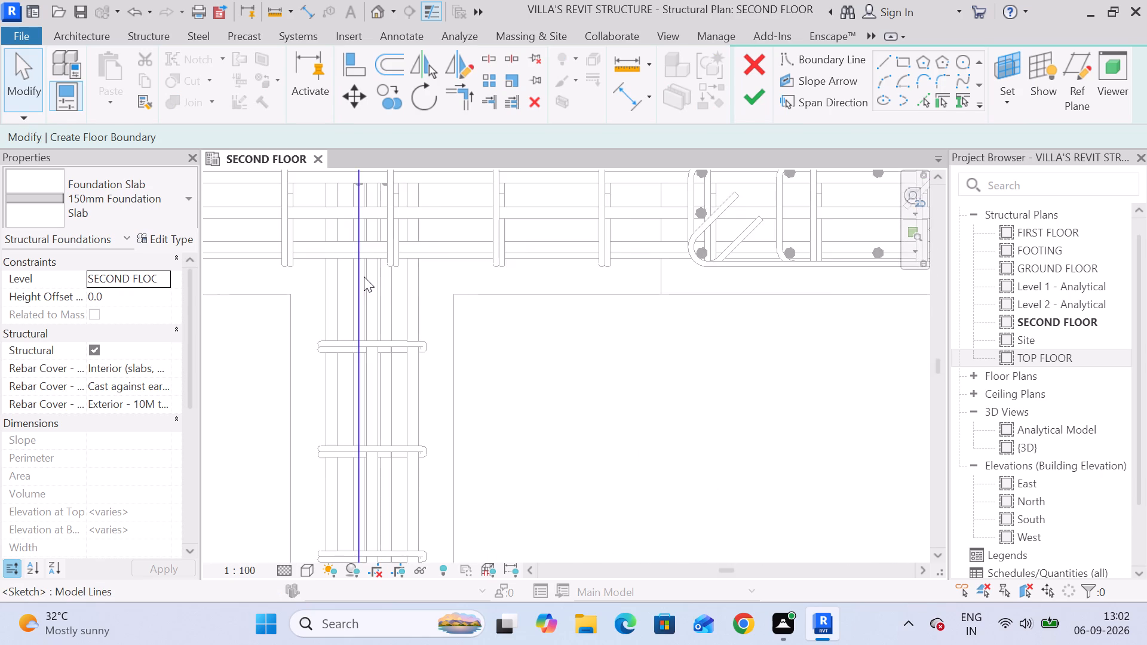
scroll(364, 278, up, 2)
scroll(378, 292, down, 3)
middle_drag(375, 292, 357, 461)
scroll(370, 318, down, 1)
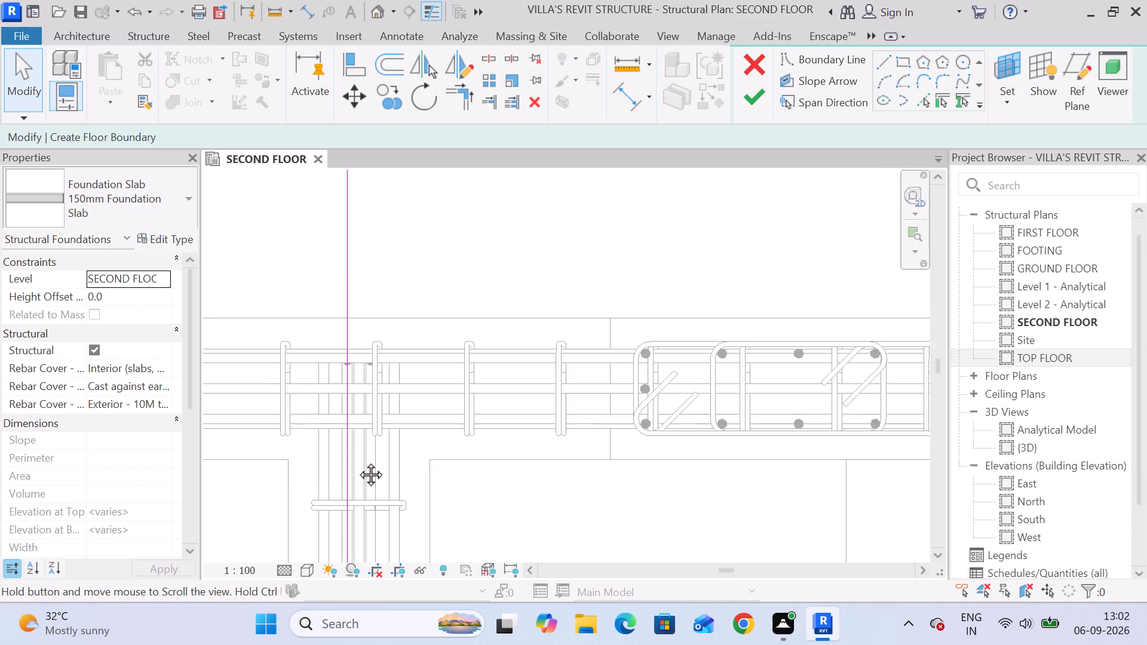
middle_drag(357, 461, 357, 474)
scroll(360, 470, down, 2)
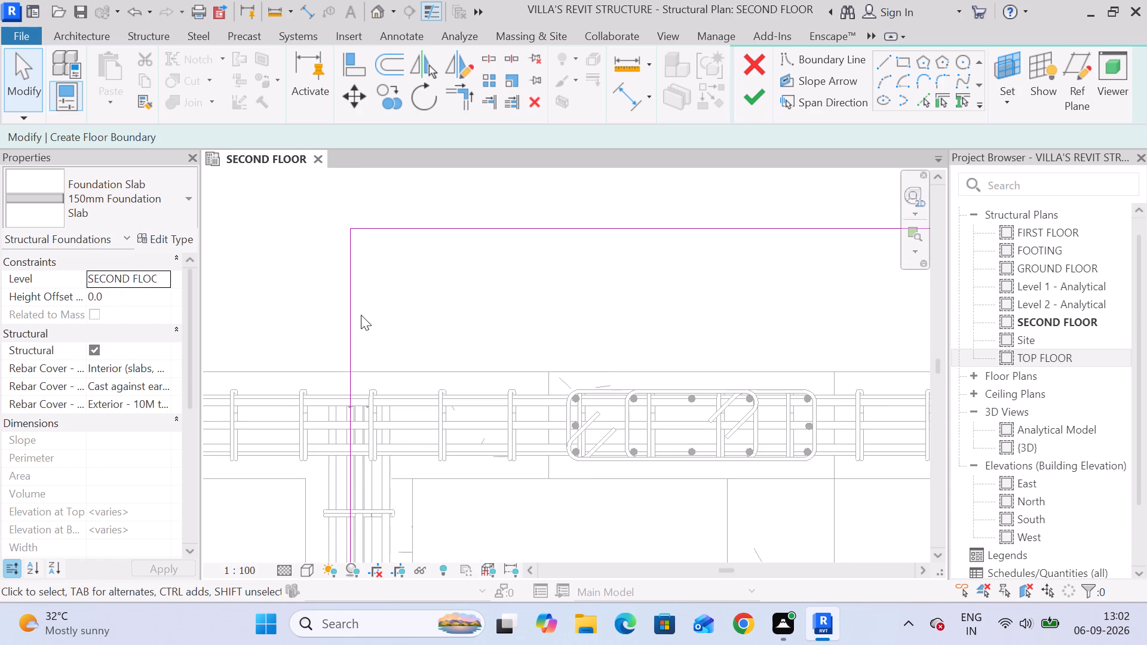
click(348, 66)
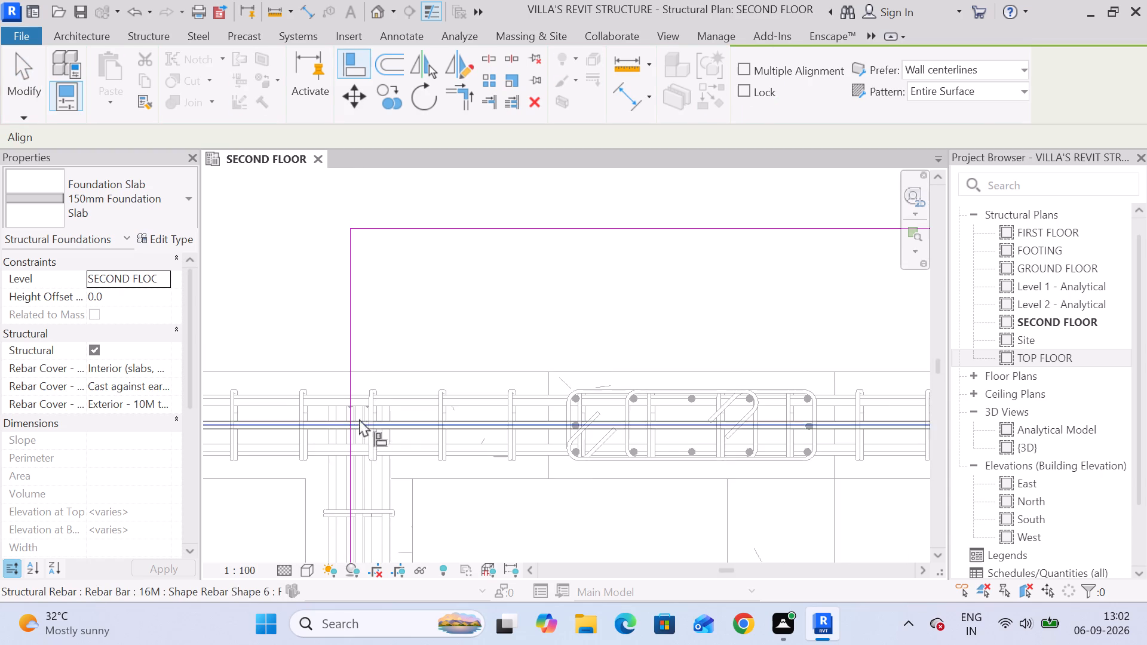
click(359, 489)
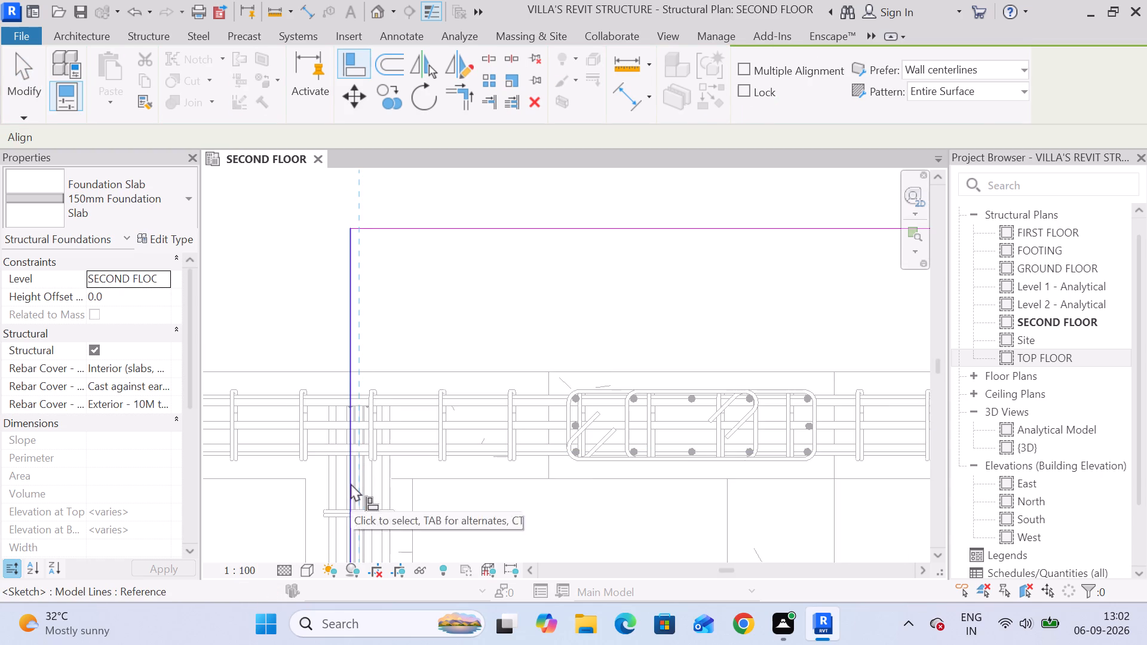
click(351, 483)
click(38, 97)
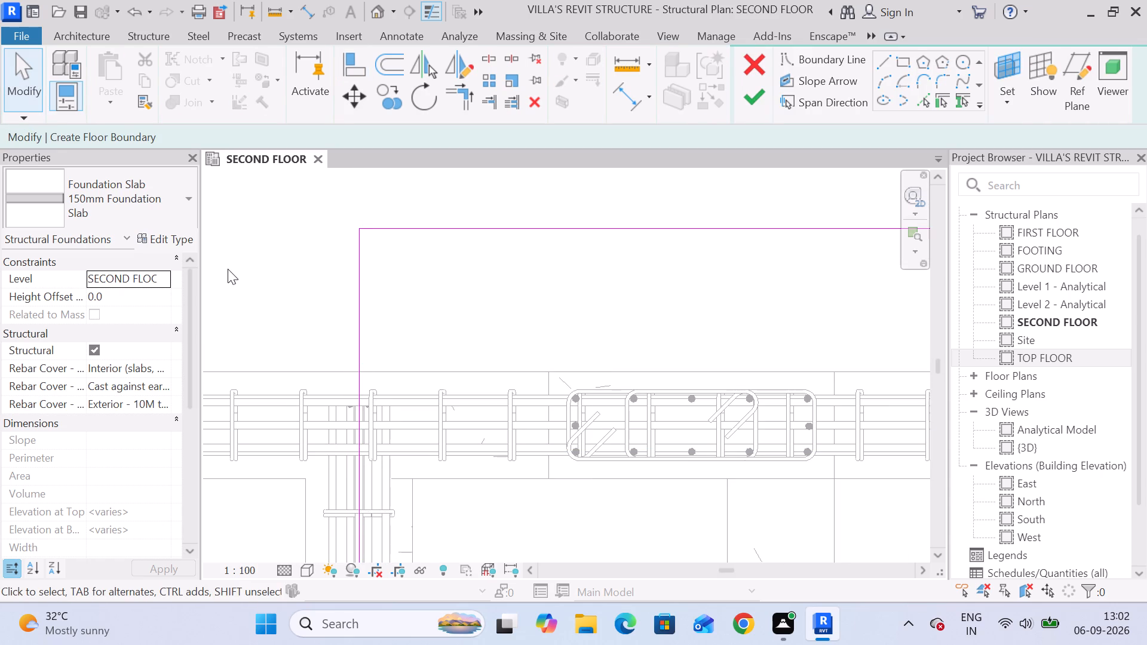
Finish the boundary sketch to create the 150mm foundation slab beside the corner slab.
scroll(350, 294, down, 5)
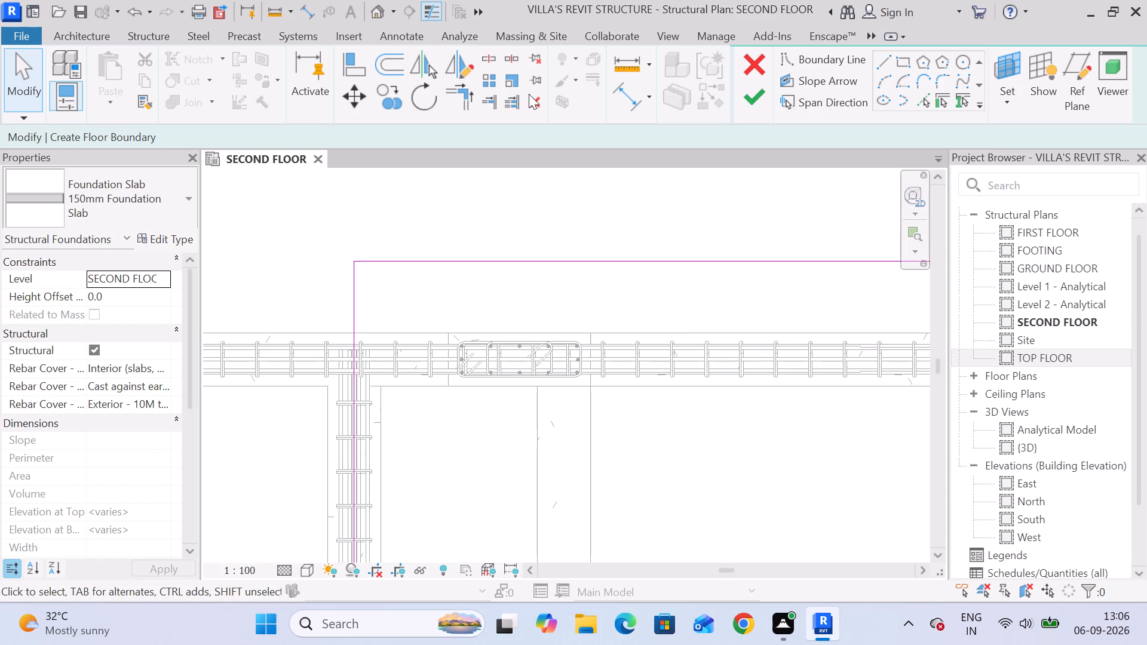
scroll(464, 240, down, 5)
middle_drag(677, 271, 611, 272)
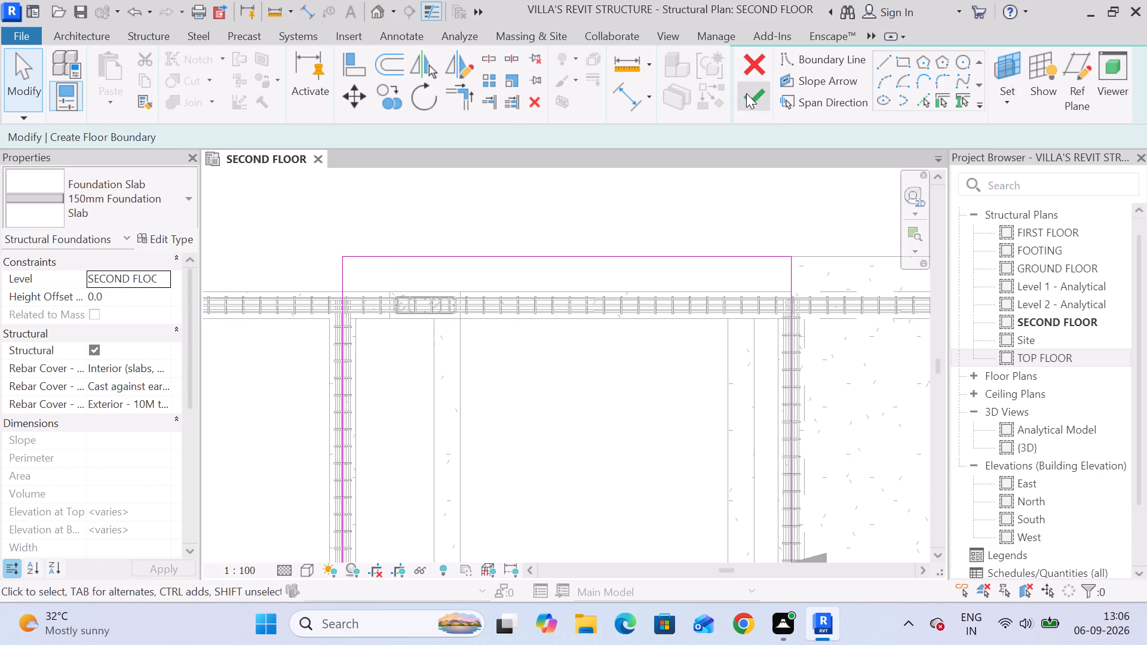
click(746, 93)
Nudge the new slab off the corner slab and back toward it in fine increments, so their edges meet without overlapping.
scroll(796, 276, up, 14)
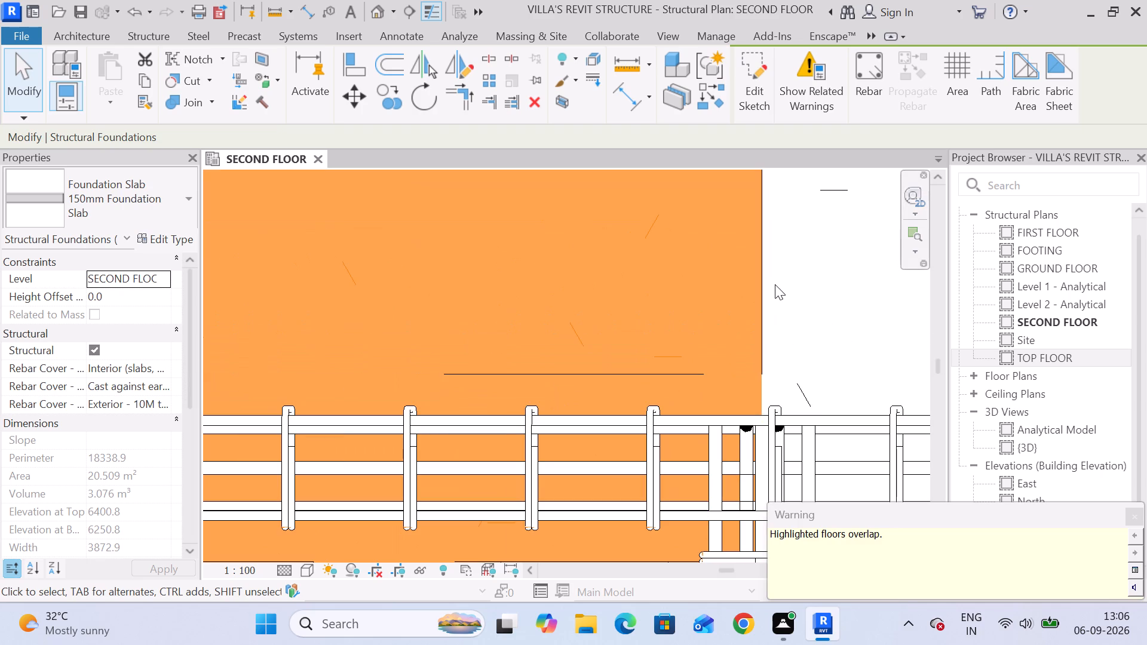
key(Left)
scroll(775, 285, down, 12)
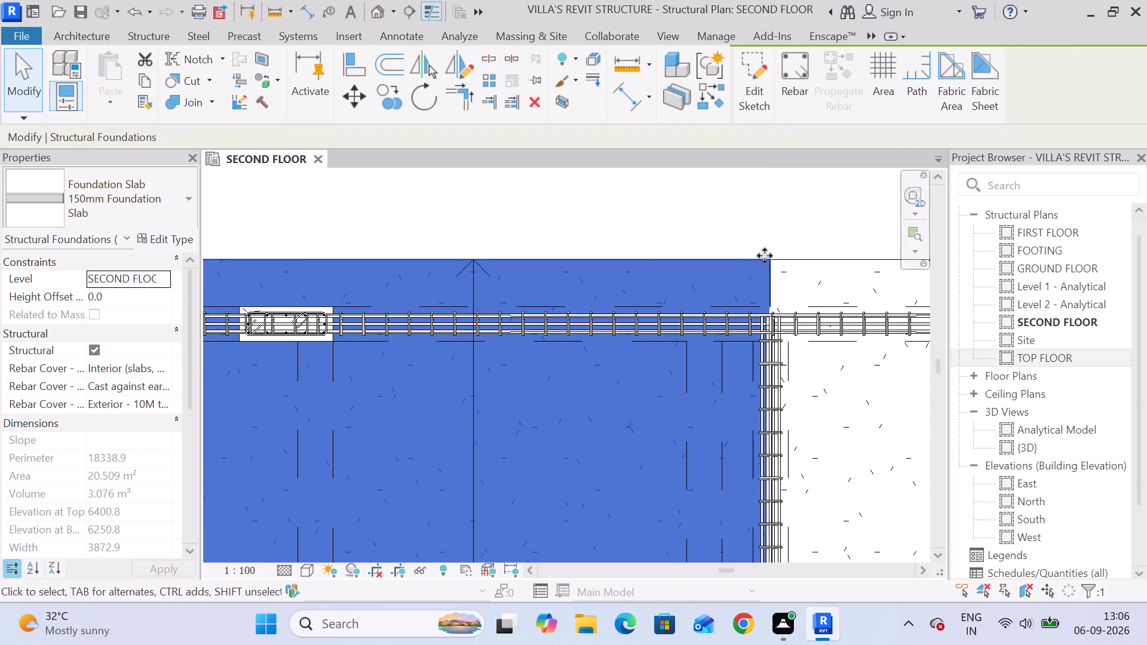
scroll(768, 259, up, 20)
scroll(768, 259, up, 12)
key(Right)
key(Right)
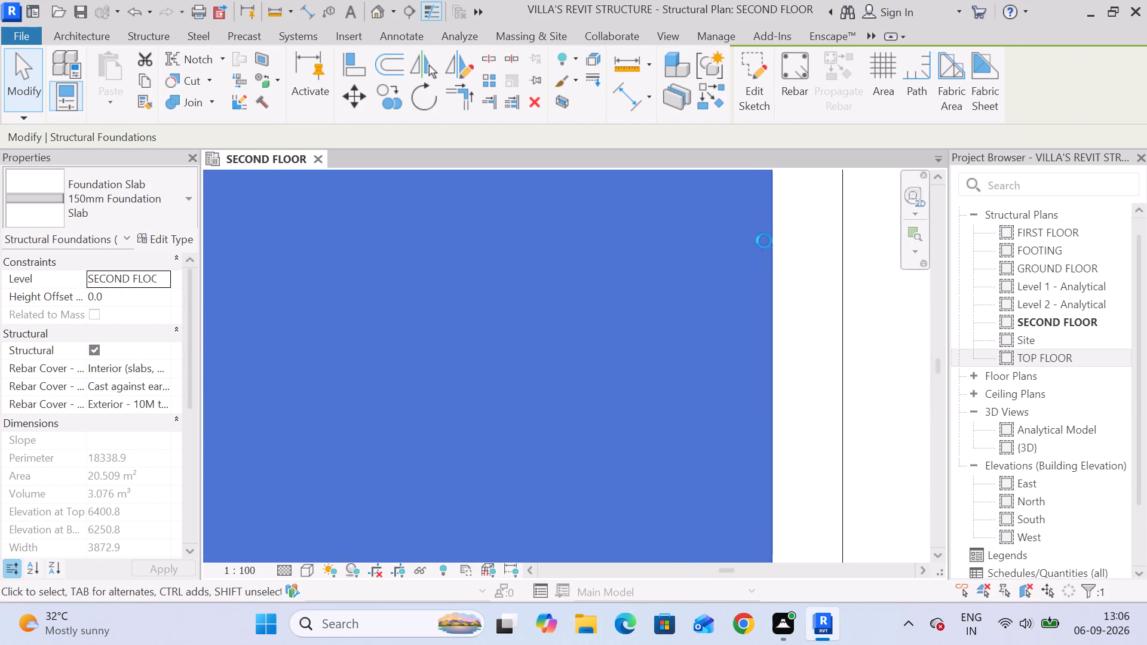
key(Right)
key(Right)
scroll(764, 244, down, 9)
key(Right)
key(Right)
scroll(760, 242, up, 5)
key(Right)
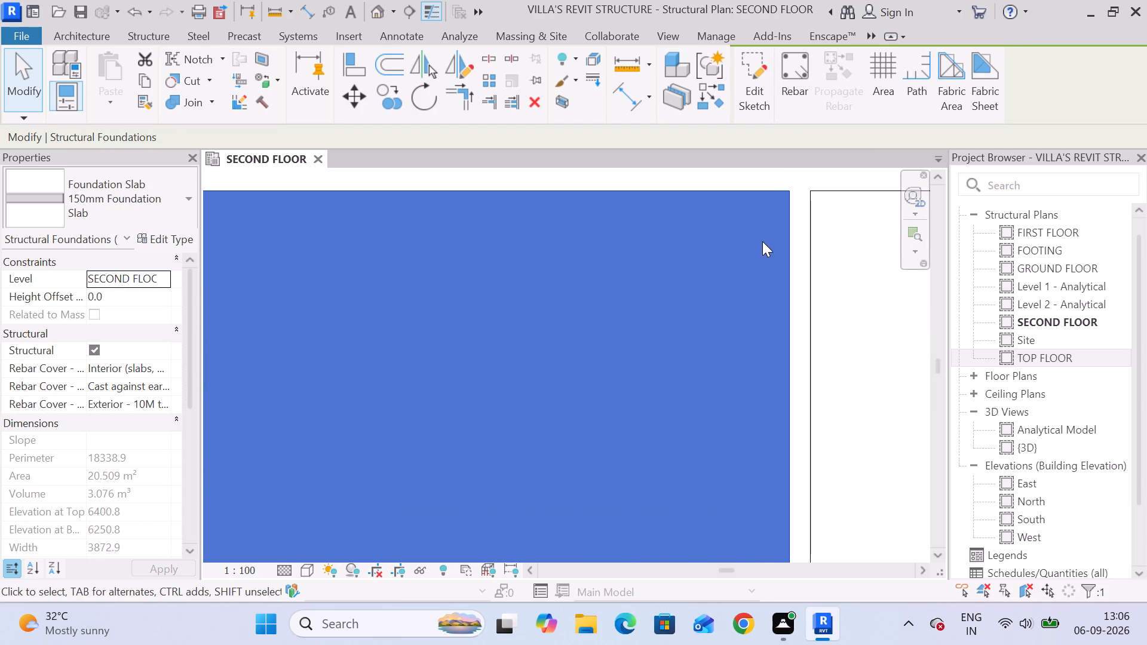
key(Right)
key(Right)
scroll(796, 207, up, 10)
middle_drag(807, 247, 800, 429)
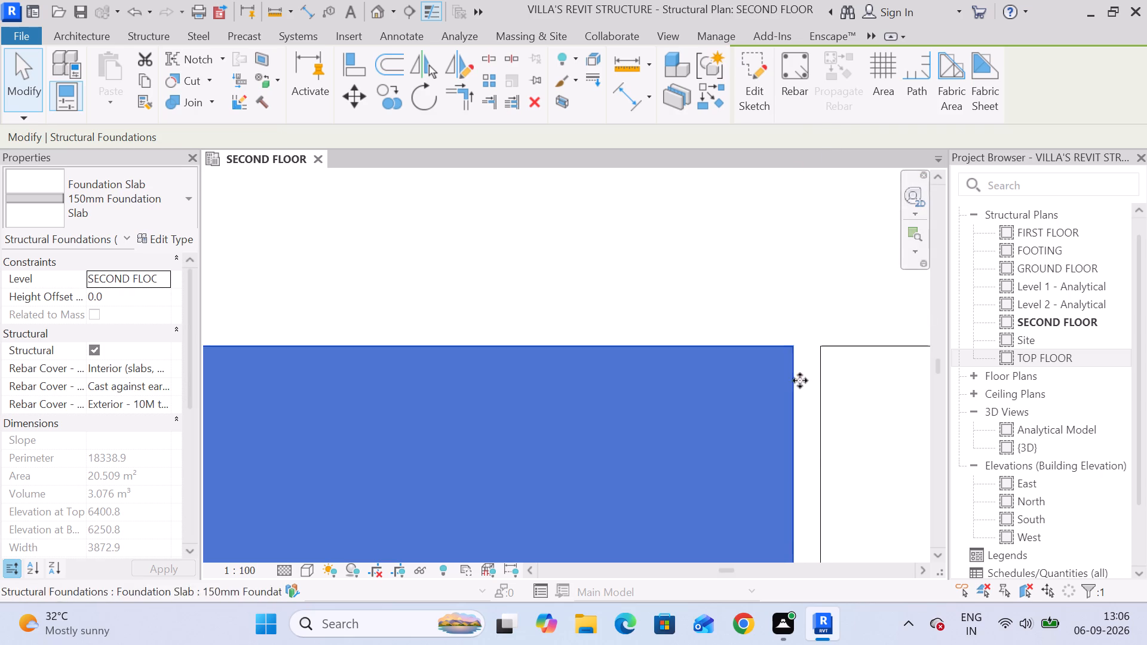
scroll(802, 365, up, 9)
scroll(806, 319, down, 20)
scroll(806, 319, down, 9)
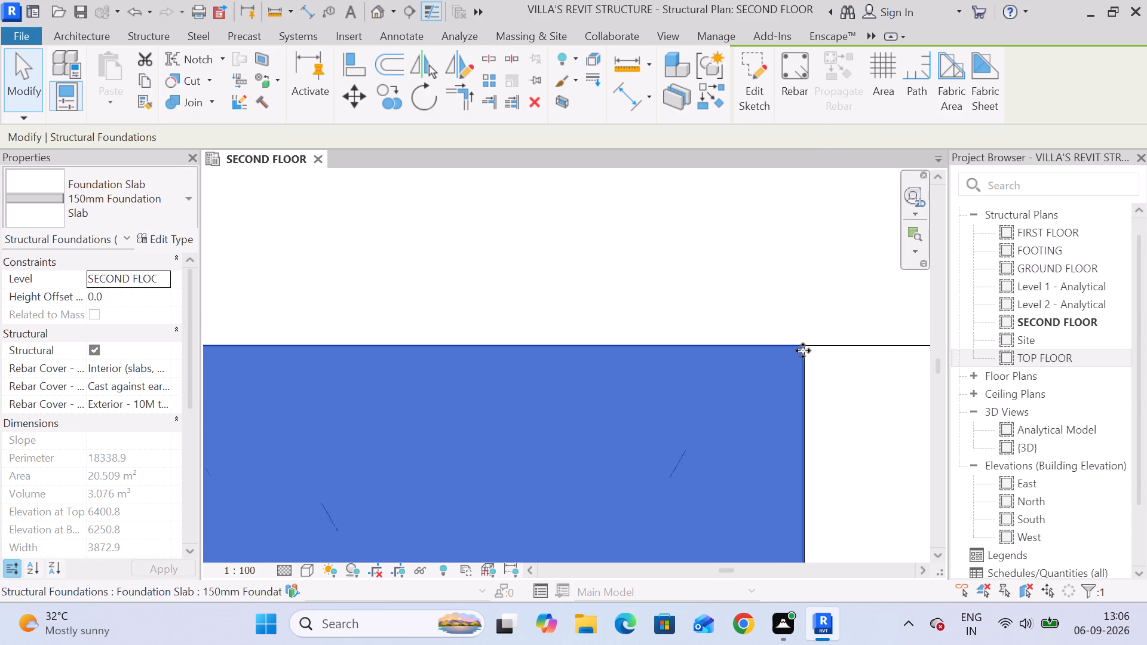
scroll(803, 351, down, 20)
scroll(803, 351, down, 3)
click(679, 260)
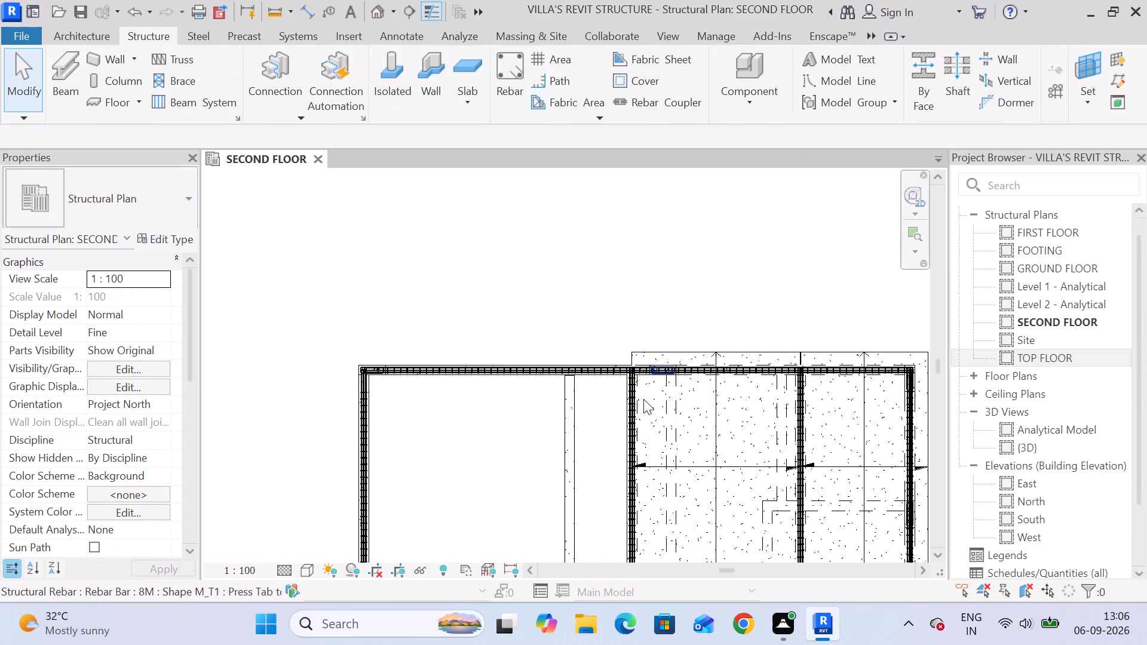
Start another 150mm Foundation Slab sketch with a rectangular boundary for the large empty bay beside the new slab.
middle_drag(617, 420, 646, 207)
scroll(665, 327, up, 1)
middle_drag(665, 330, 681, 418)
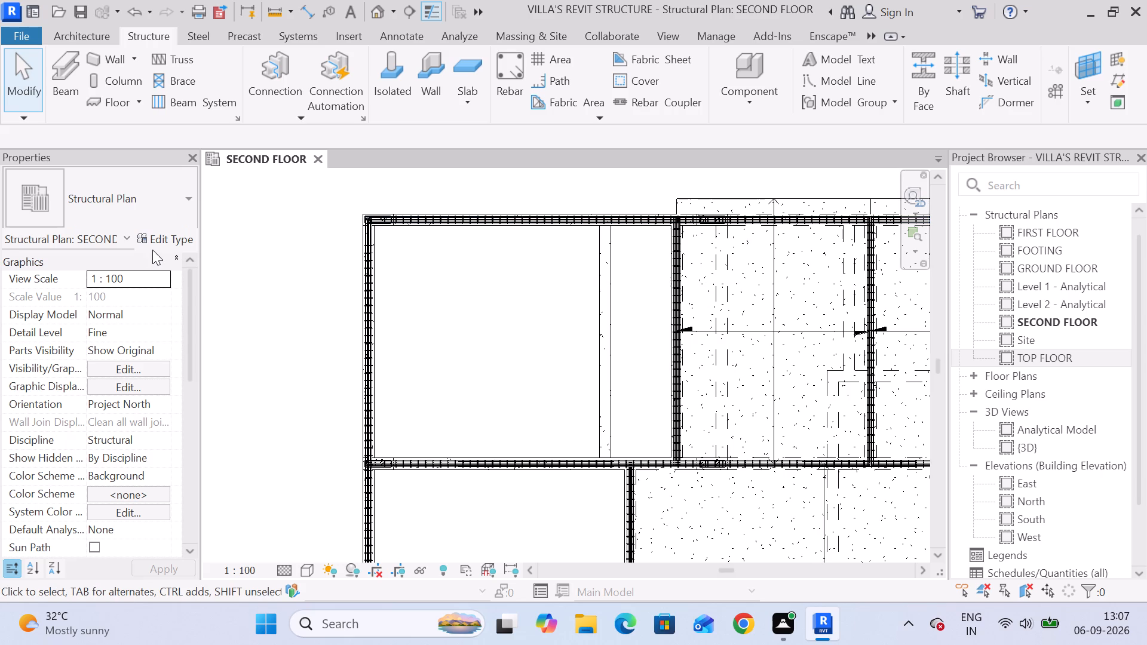
scroll(400, 336, down, 2)
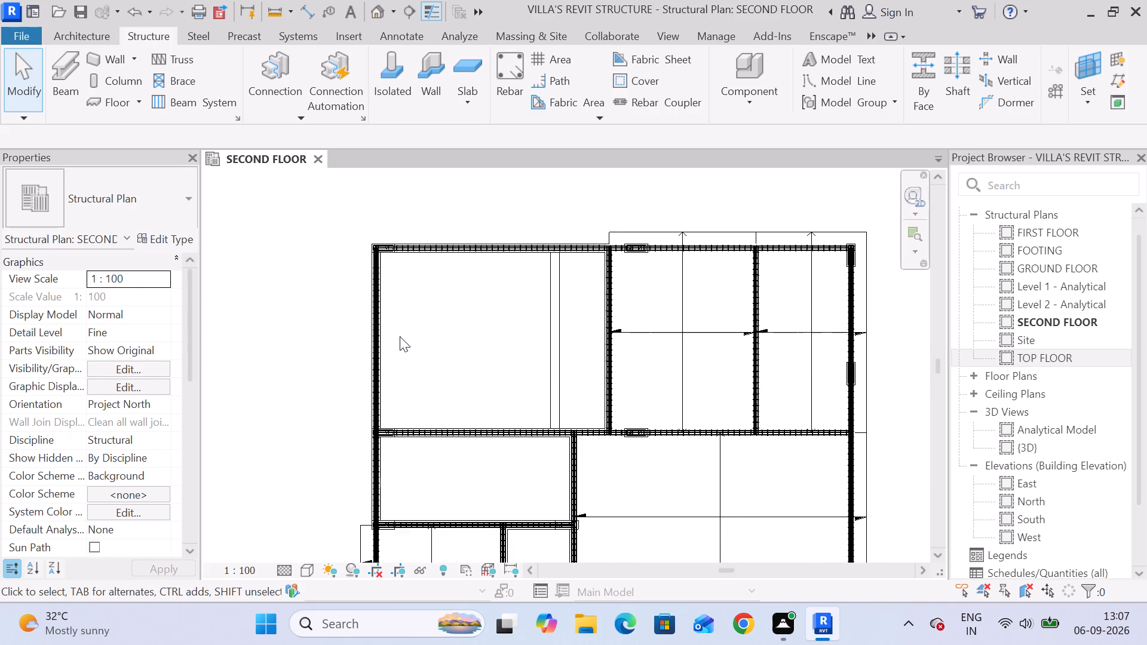
middle_drag(498, 334, 482, 305)
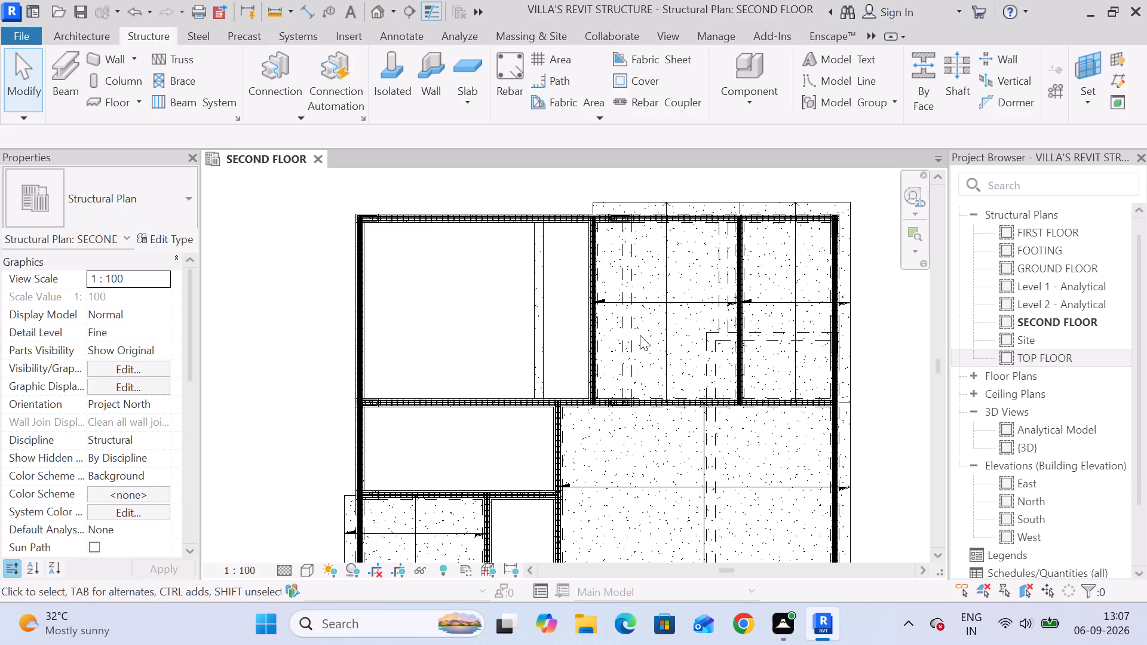
click(461, 63)
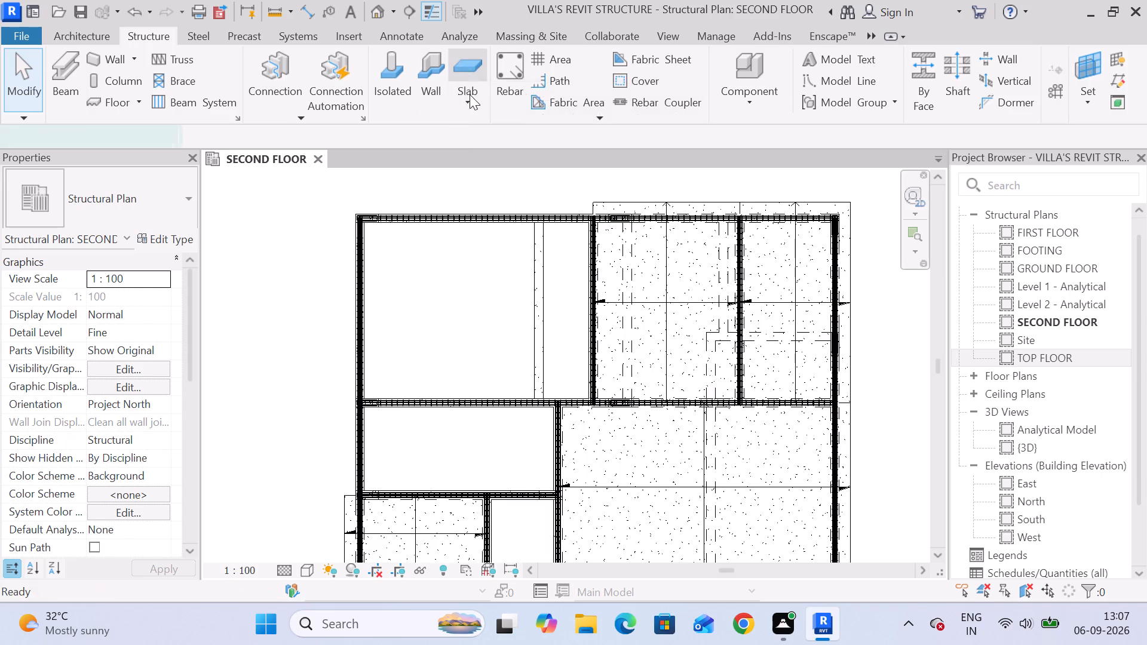
click(903, 59)
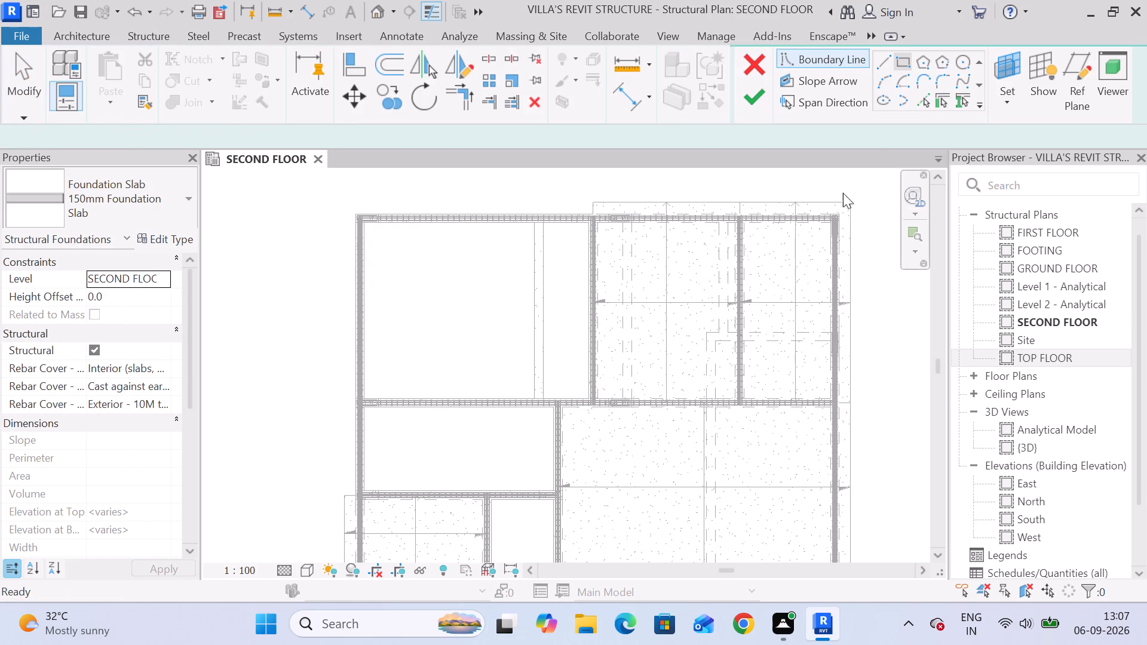
Set the rectangular boundary's offset to 0.01" for the large empty bay's slab sketch.
scroll(581, 401, up, 17)
scroll(619, 404, up, 8)
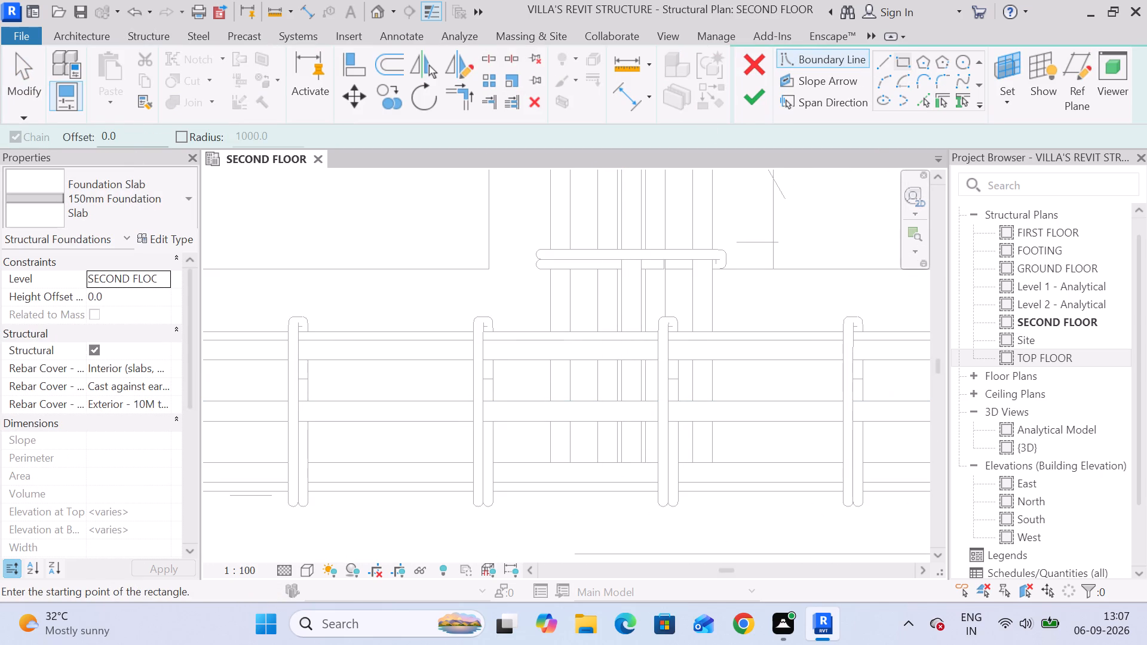
click(130, 112)
click(130, 125)
drag(130, 134, 21, 135)
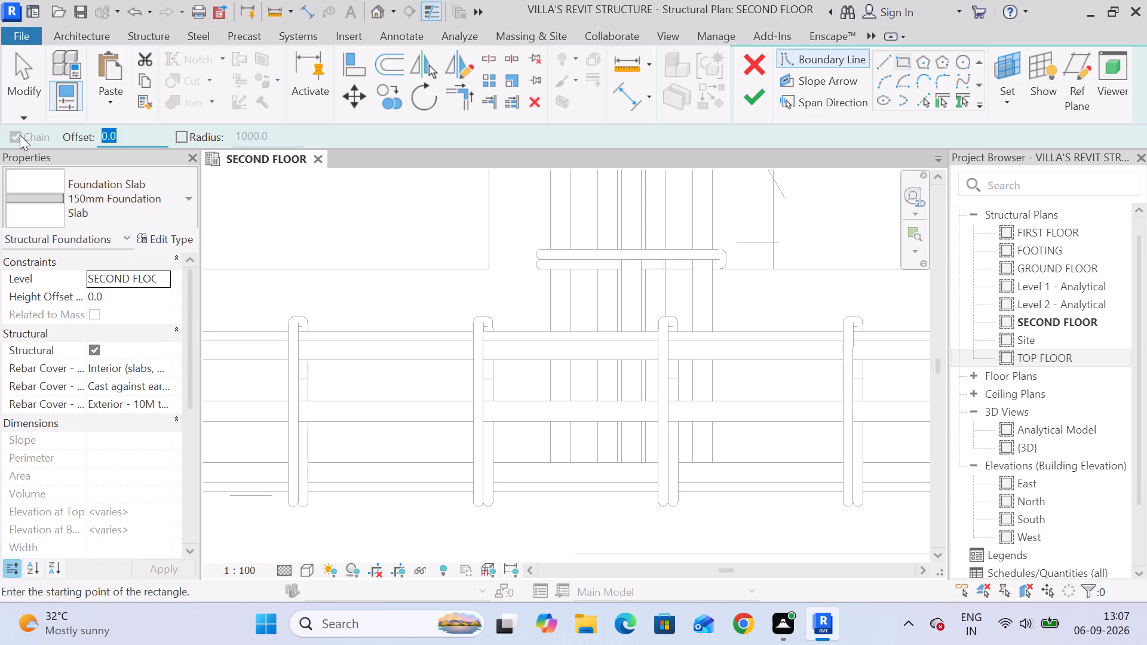
text(0.01)
key(shift+quotedbl)
key(Return)
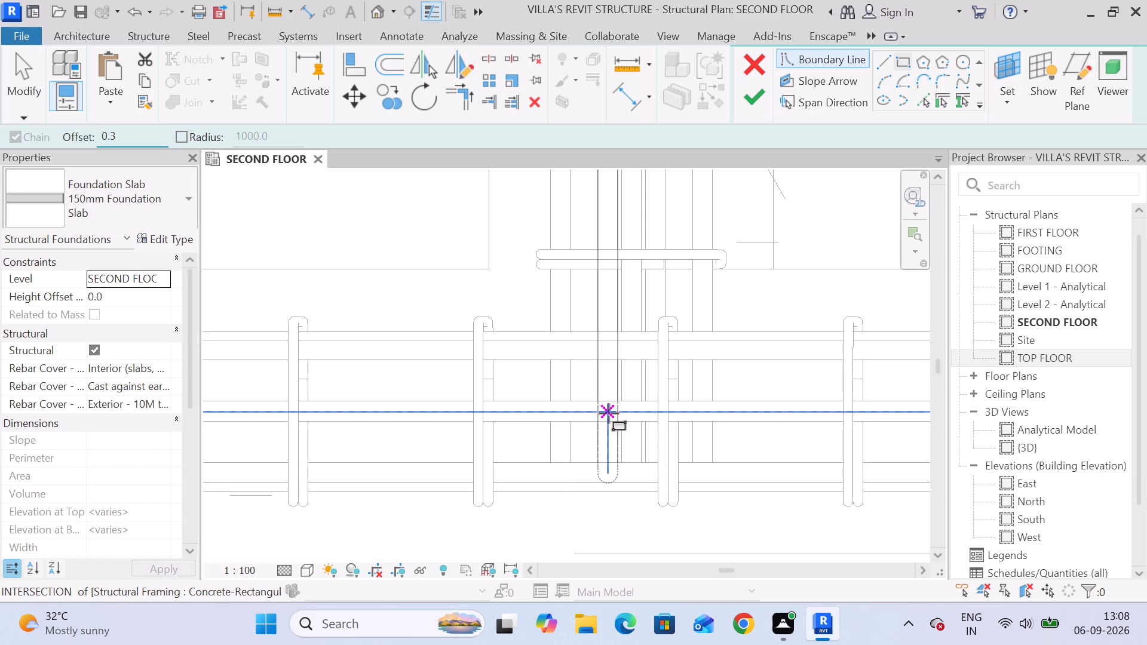
Draw the boundary rectangle across the large bay, from the beam-centreline intersection beside the adjoining slab to the outer corner of the diagonally opposite column.
click(609, 413)
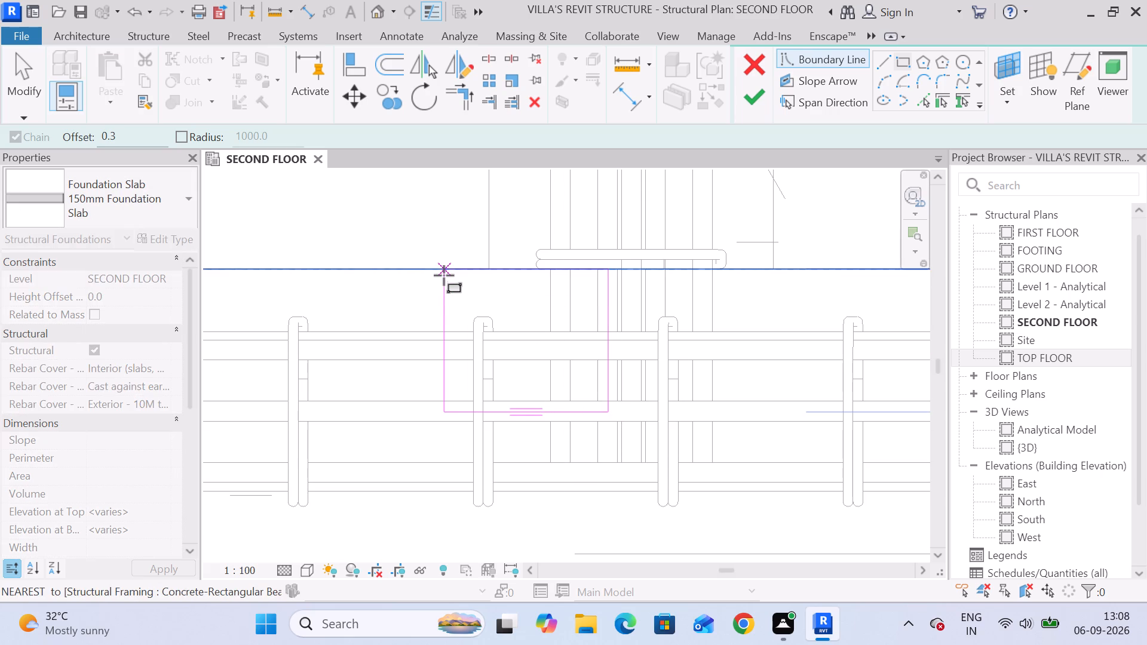
key(space)
scroll(458, 279, down, 7)
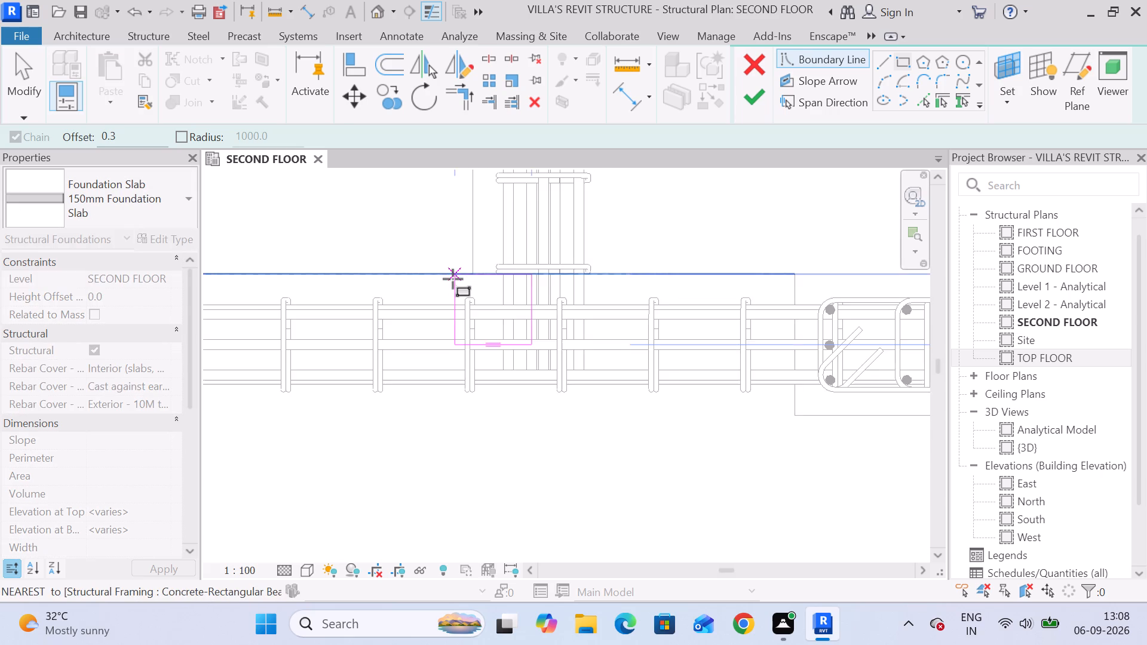
scroll(440, 268, down, 6)
middle_drag(418, 230, 664, 437)
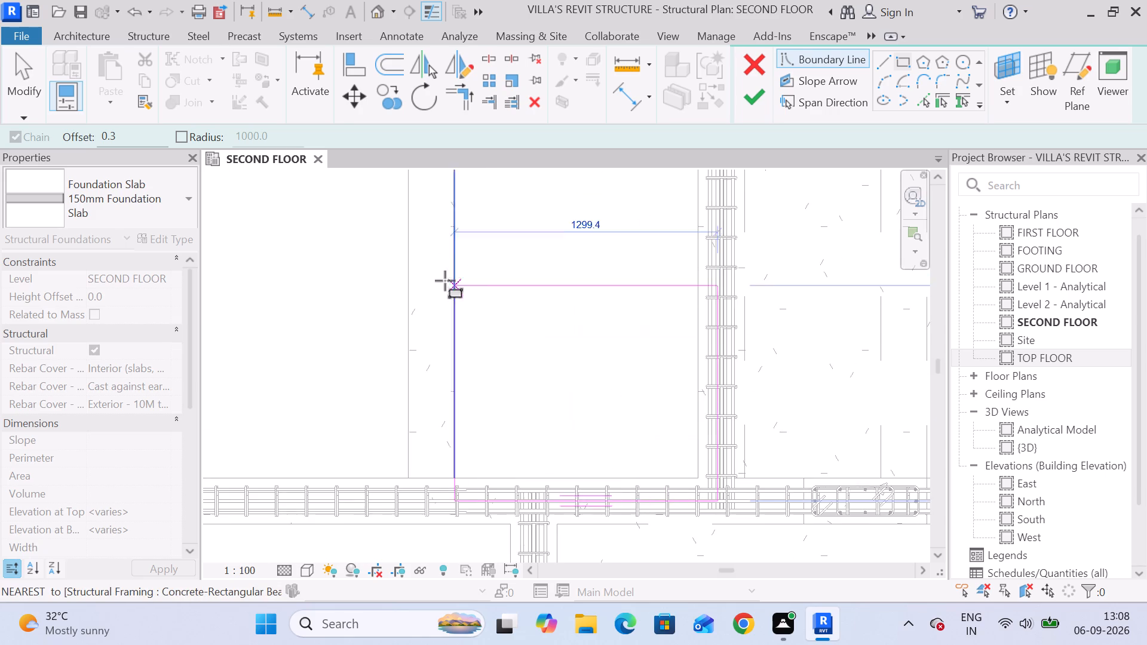
scroll(434, 281, down, 12)
middle_drag(431, 281, 665, 443)
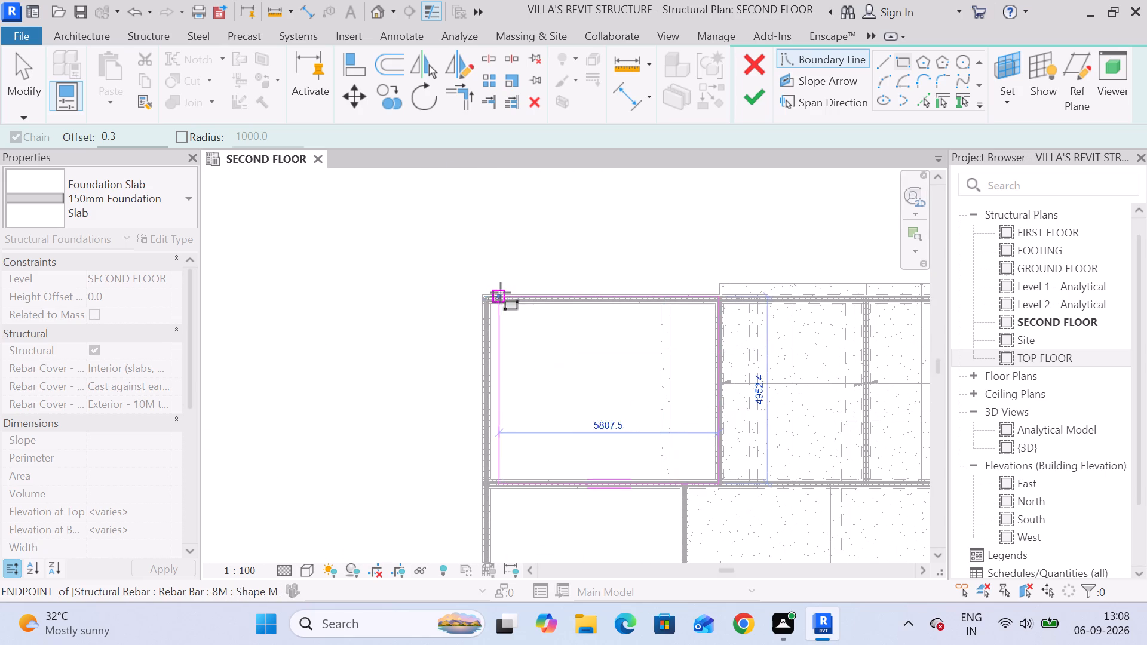
scroll(501, 293, up, 17)
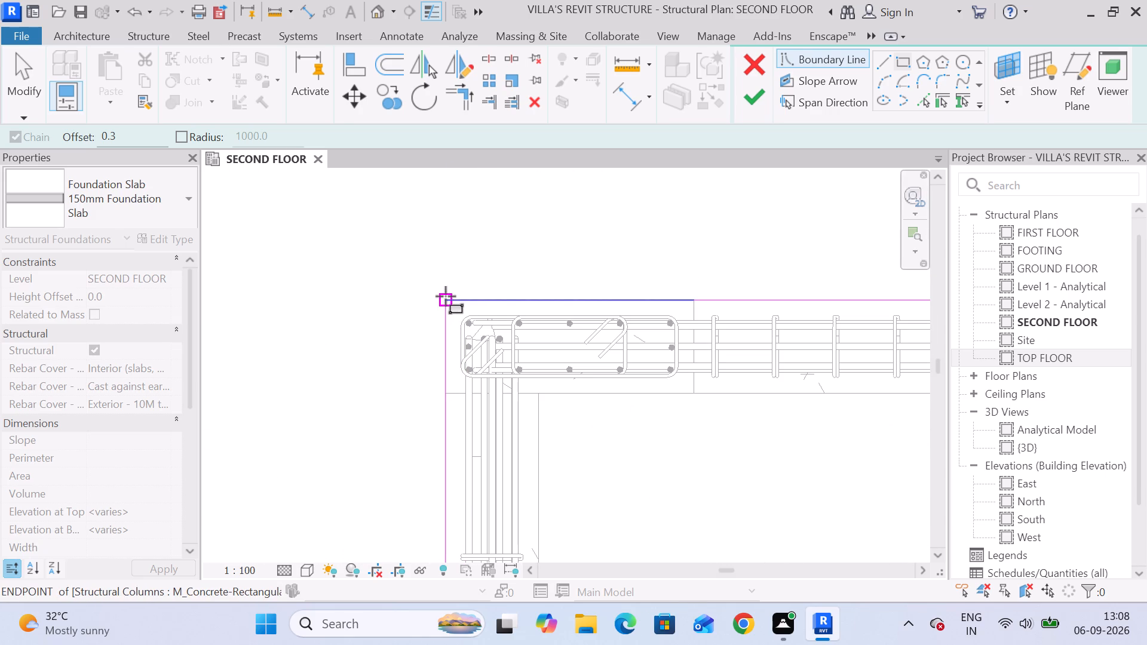
scroll(446, 296, up, 5)
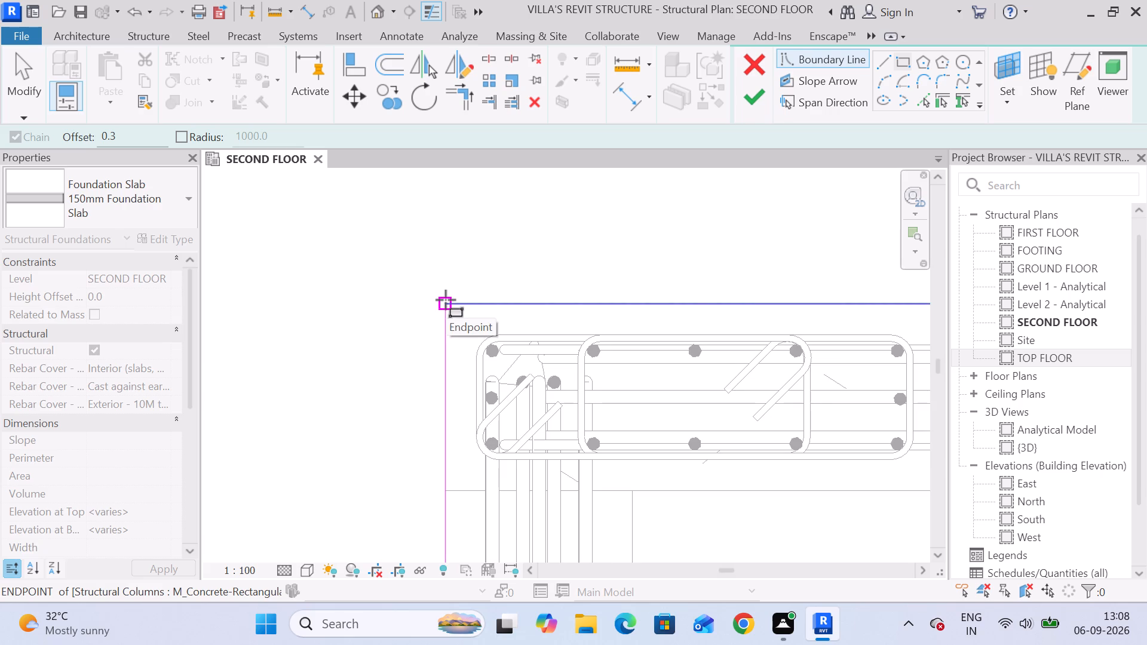
click(446, 310)
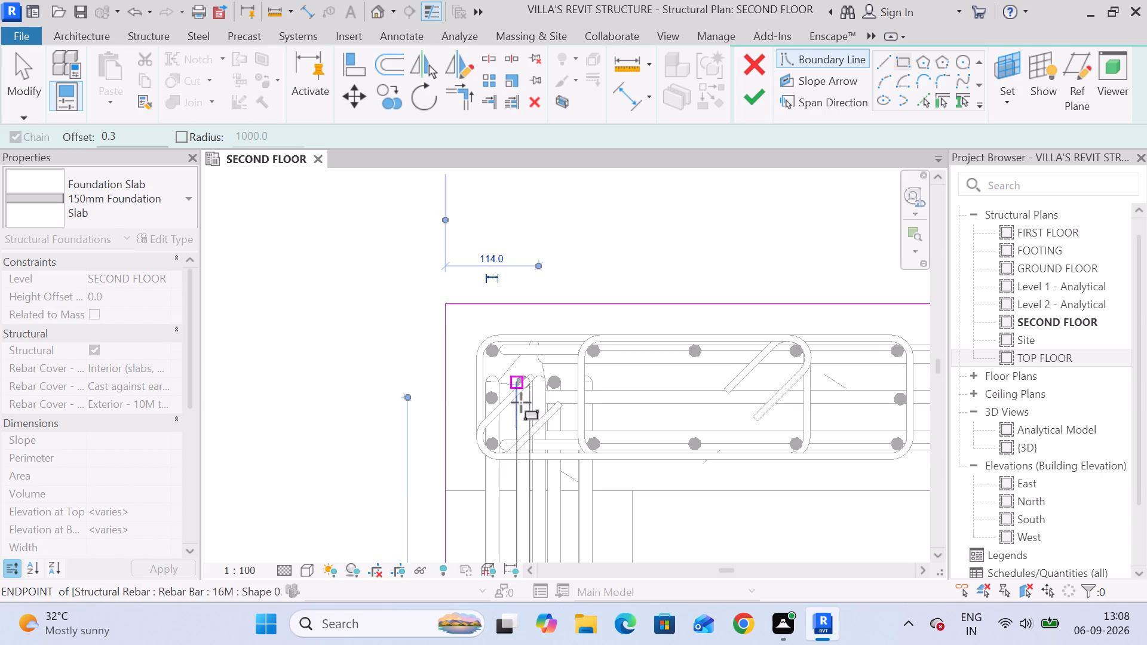
click(30, 76)
Align the boundary's outer horizontal edge with the extended outer edge of the adjoining slab in the same row.
scroll(594, 349, down, 10)
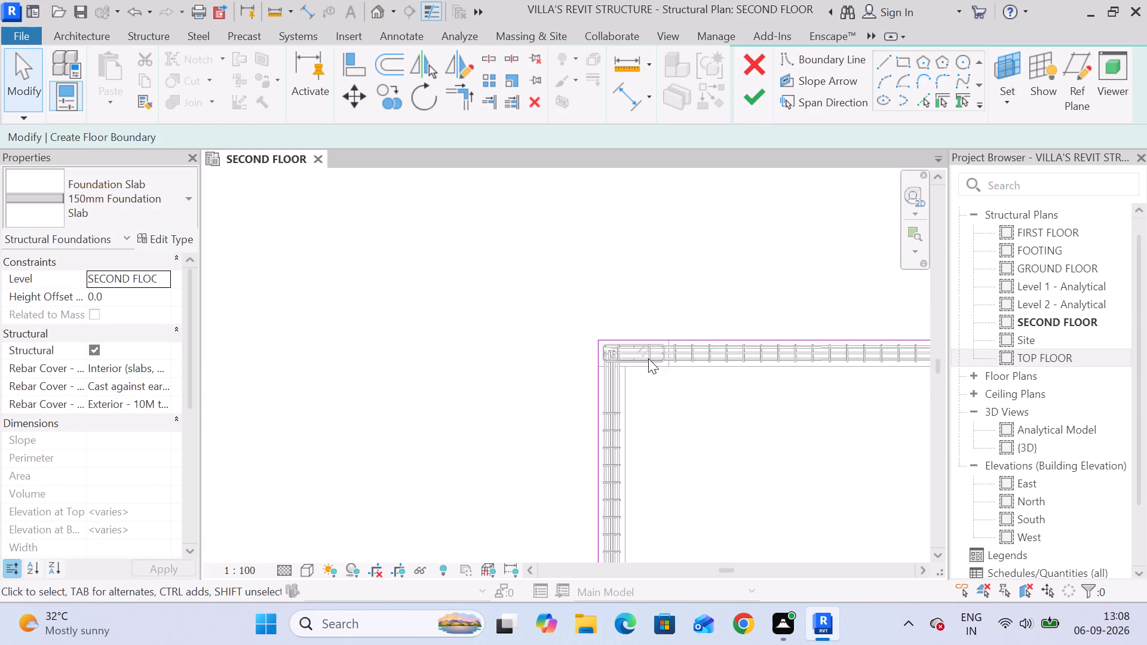
scroll(648, 358, down, 8)
middle_drag(757, 383, 231, 262)
scroll(250, 263, down, 3)
middle_drag(265, 274, 484, 283)
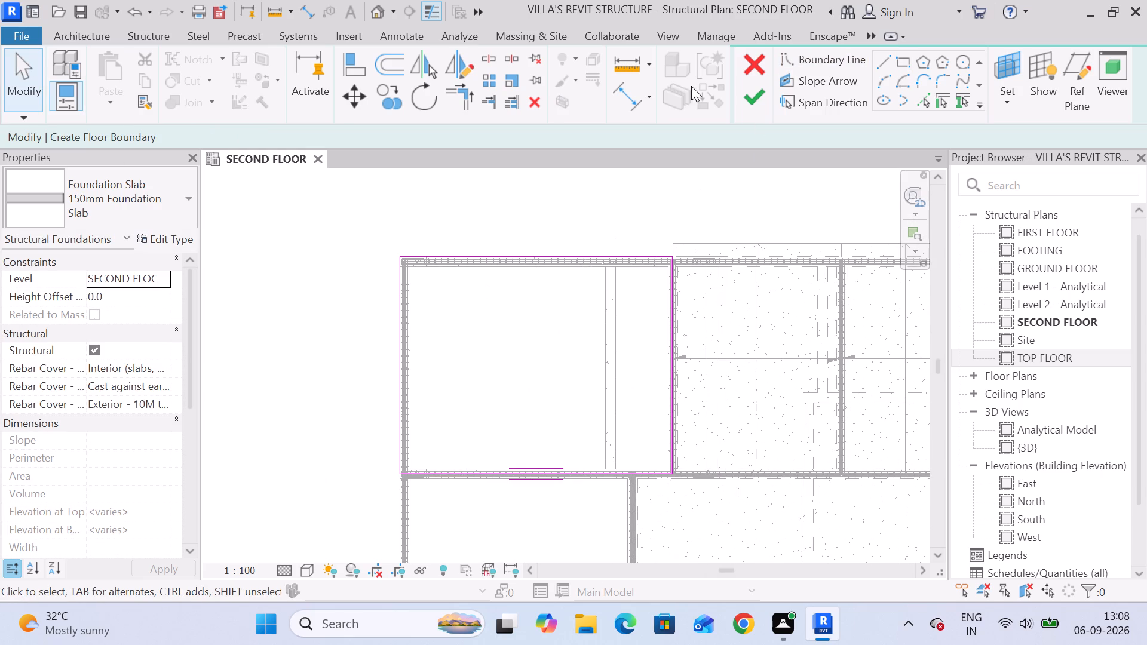
click(338, 63)
middle_drag(818, 253, 704, 285)
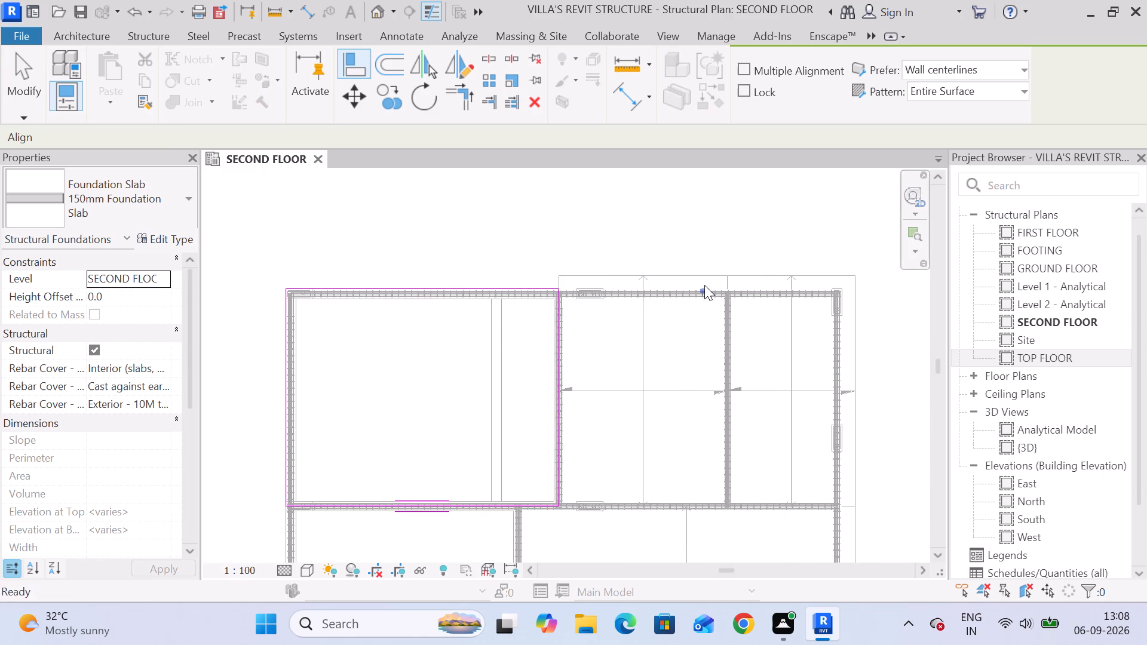
scroll(535, 282, up, 4)
click(588, 272)
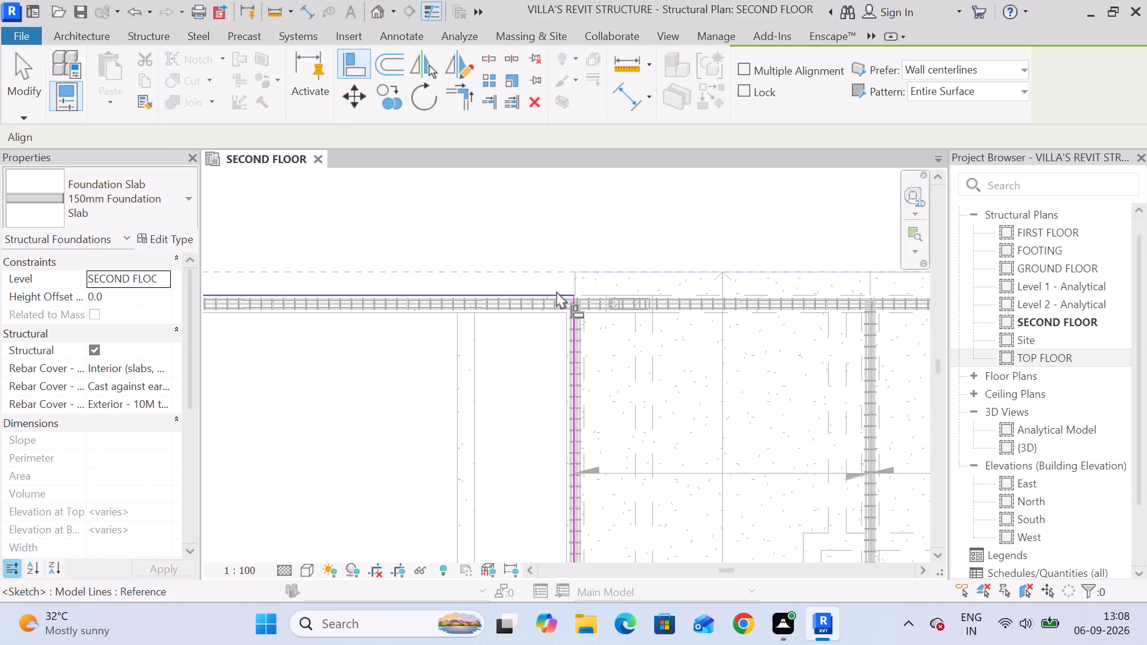
click(553, 291)
Align the boundary's outer vertical edge with the extended outer edge of the existing slabs farther along that side of the building.
scroll(462, 327, down, 6)
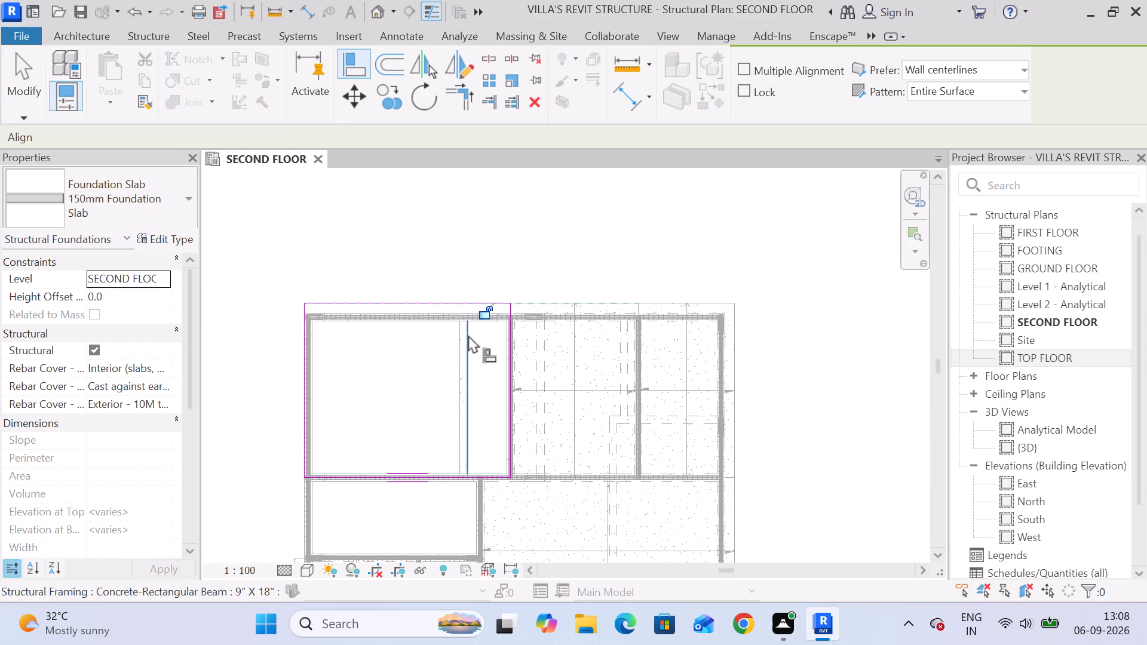
scroll(478, 339, down, 5)
middle_drag(478, 345, 655, 251)
scroll(494, 399, down, 4)
scroll(511, 379, up, 2)
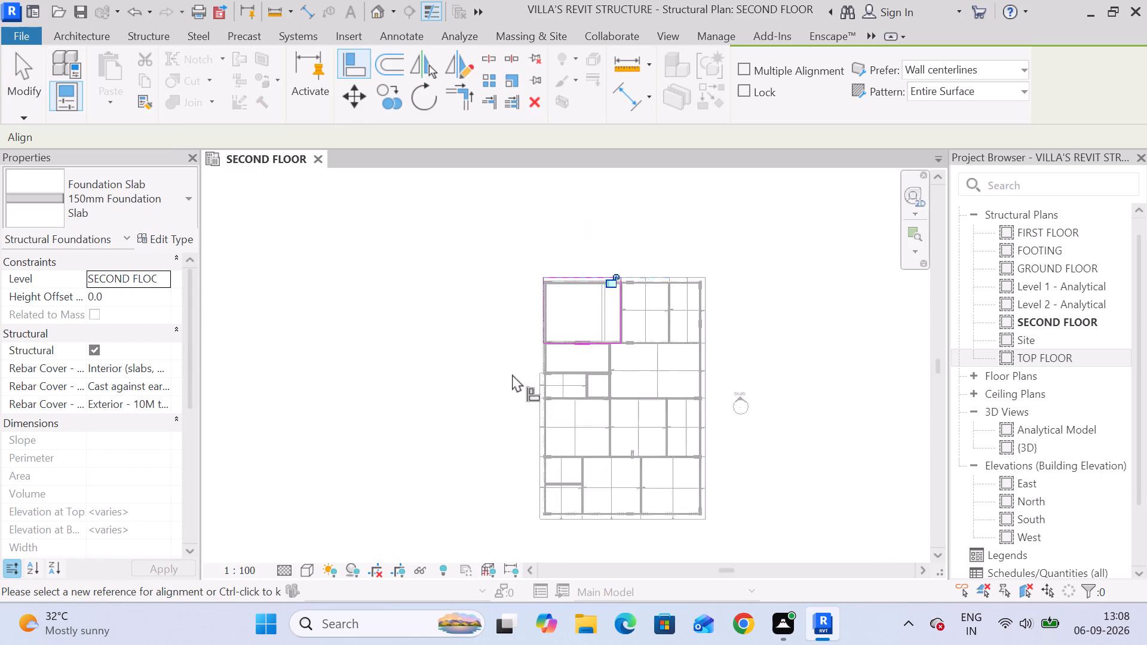
scroll(512, 374, up, 9)
click(562, 447)
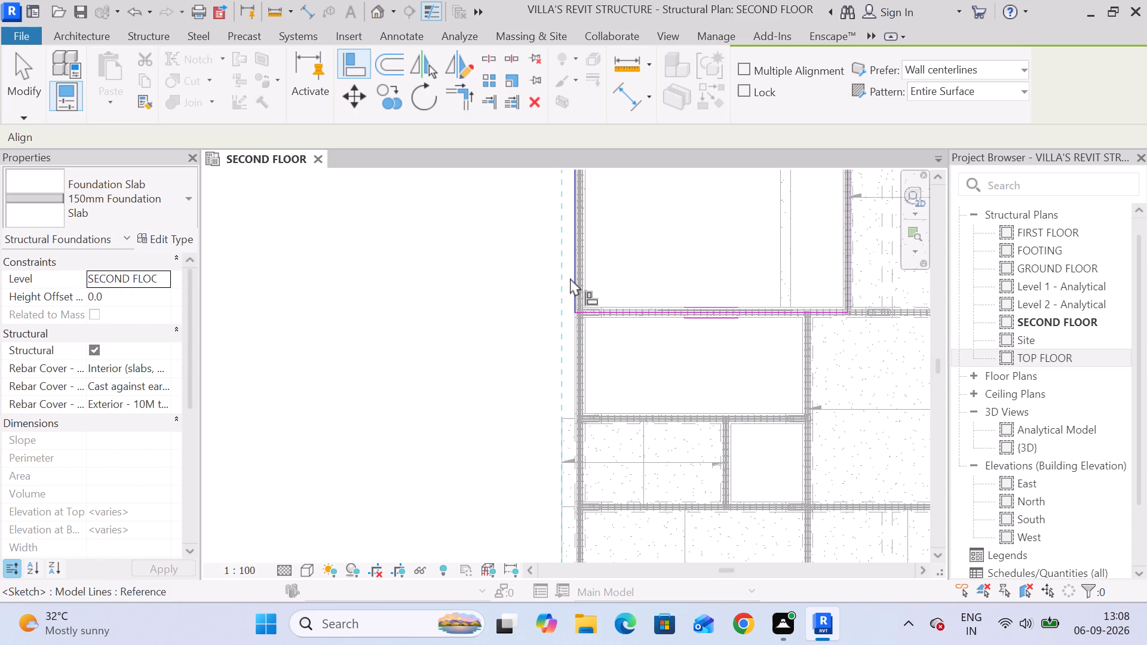
click(570, 278)
click(17, 77)
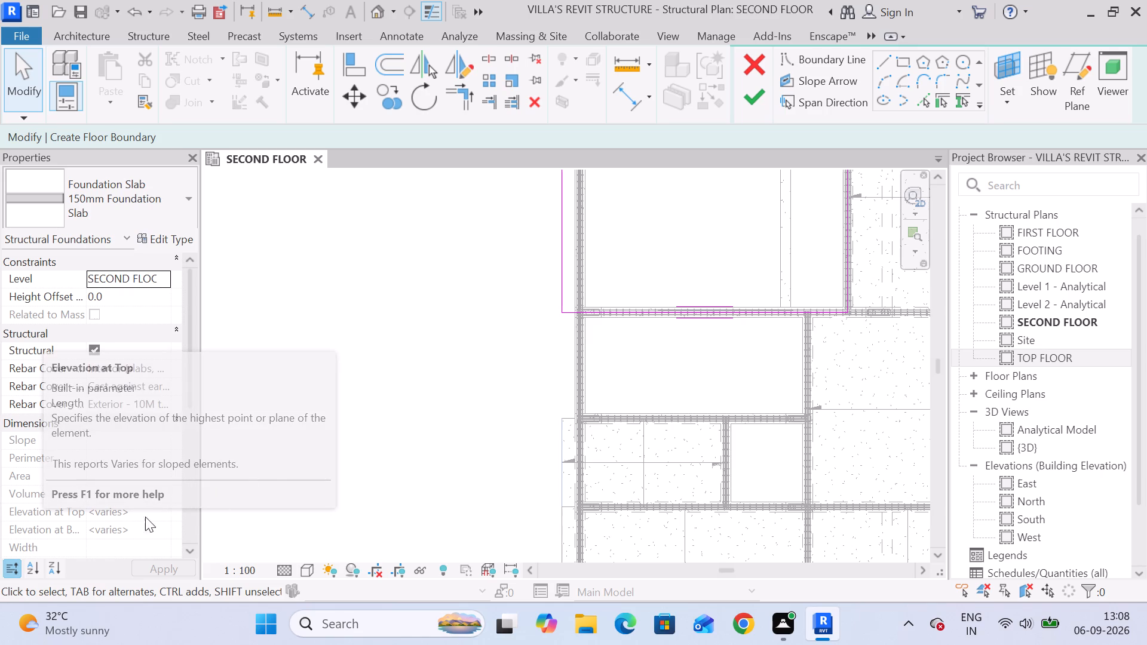
Finish the boundary sketch to create the 150mm foundation slab in the large bay.
middle_drag(600, 354, 568, 323)
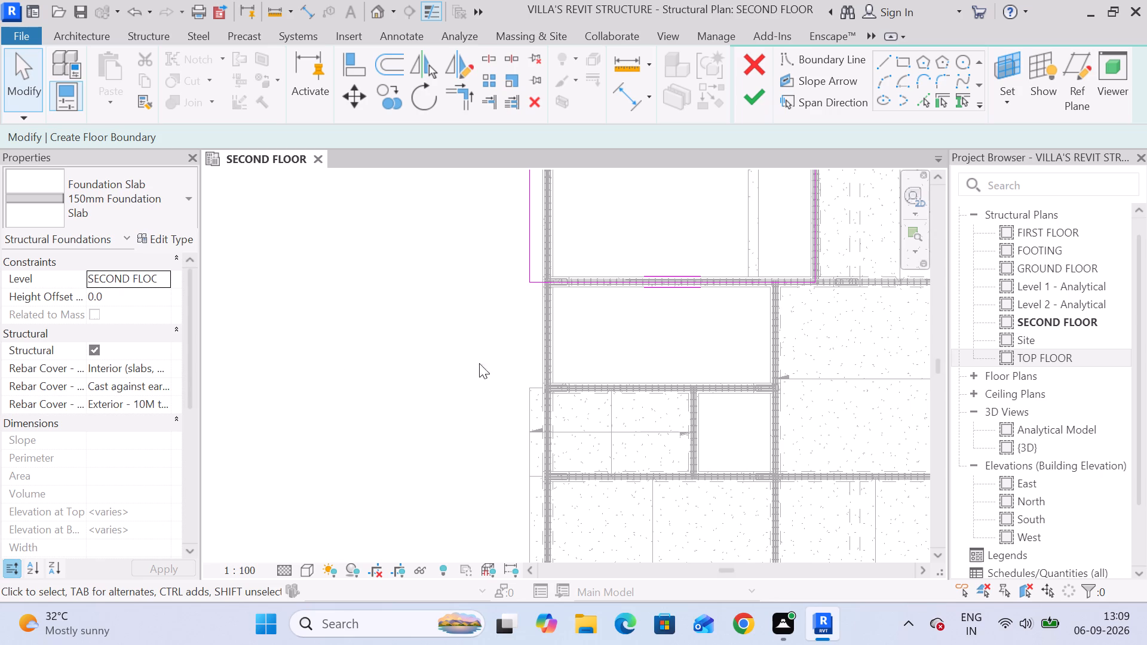
scroll(539, 290, up, 5)
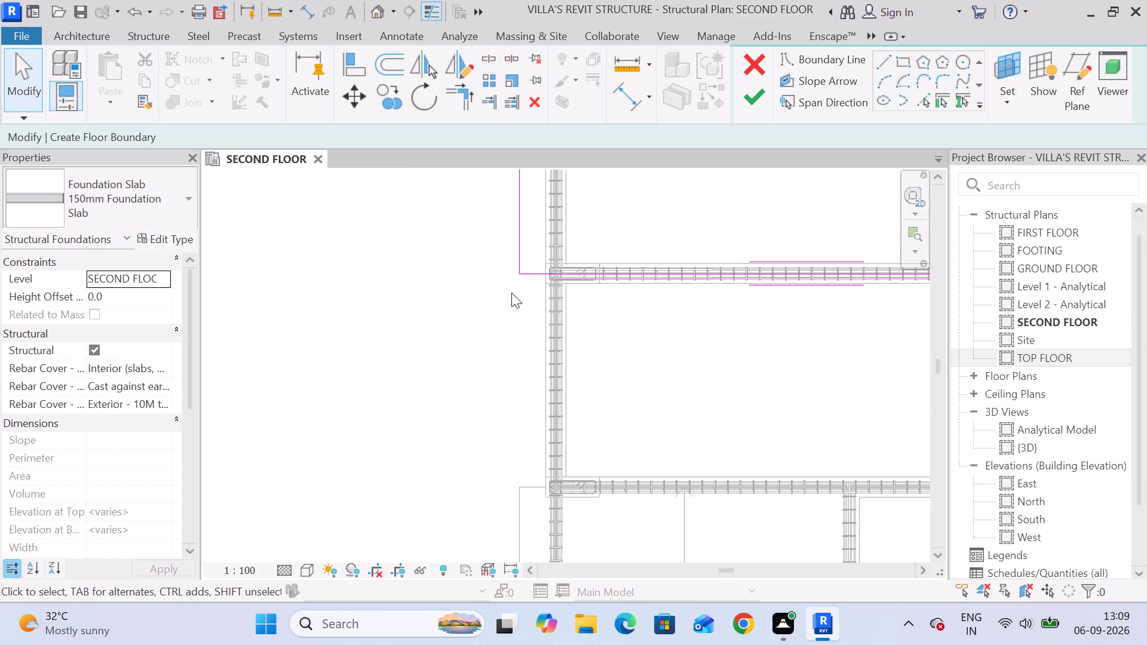
scroll(520, 529, up, 1)
middle_drag(550, 440, 501, 380)
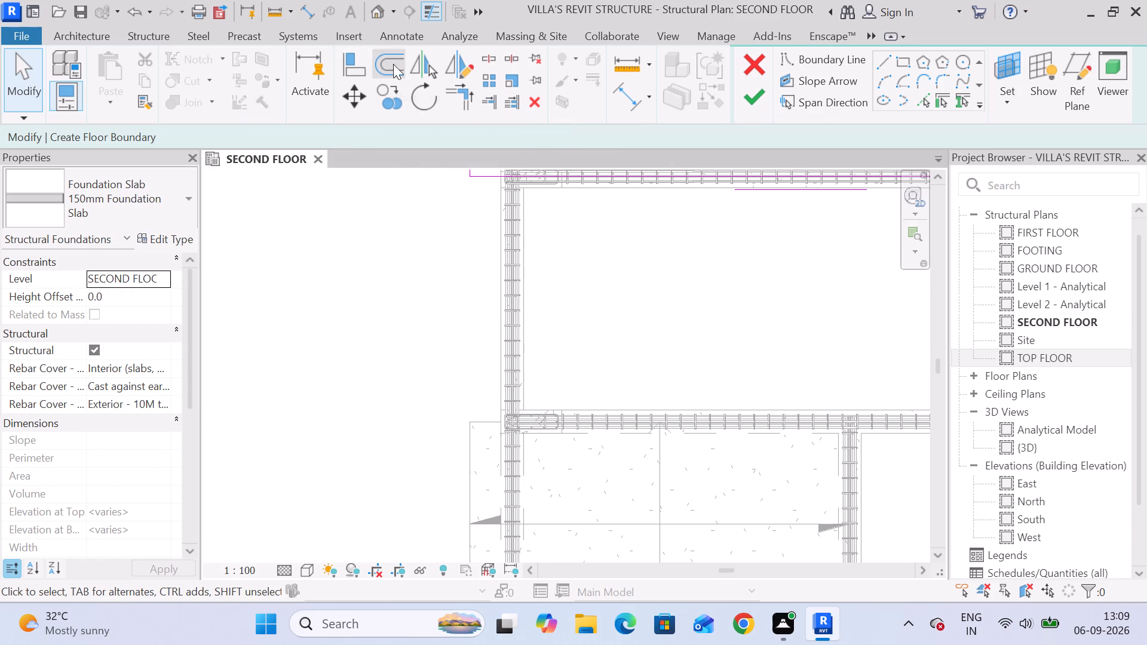
click(198, 39)
click(155, 35)
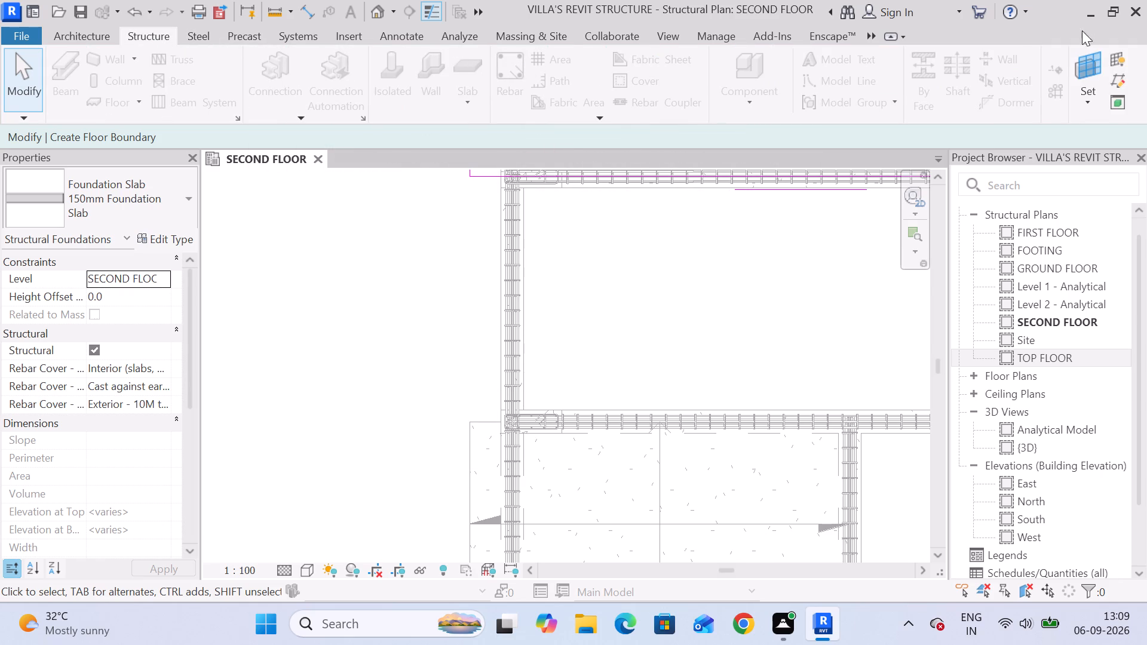
click(865, 34)
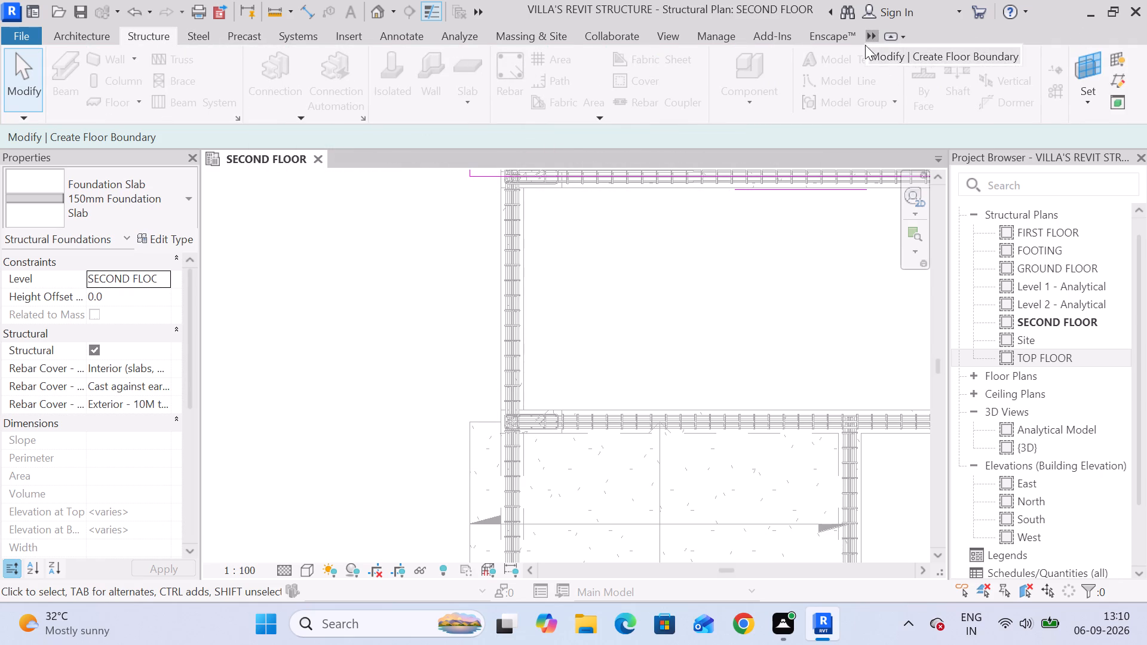
click(890, 50)
click(767, 91)
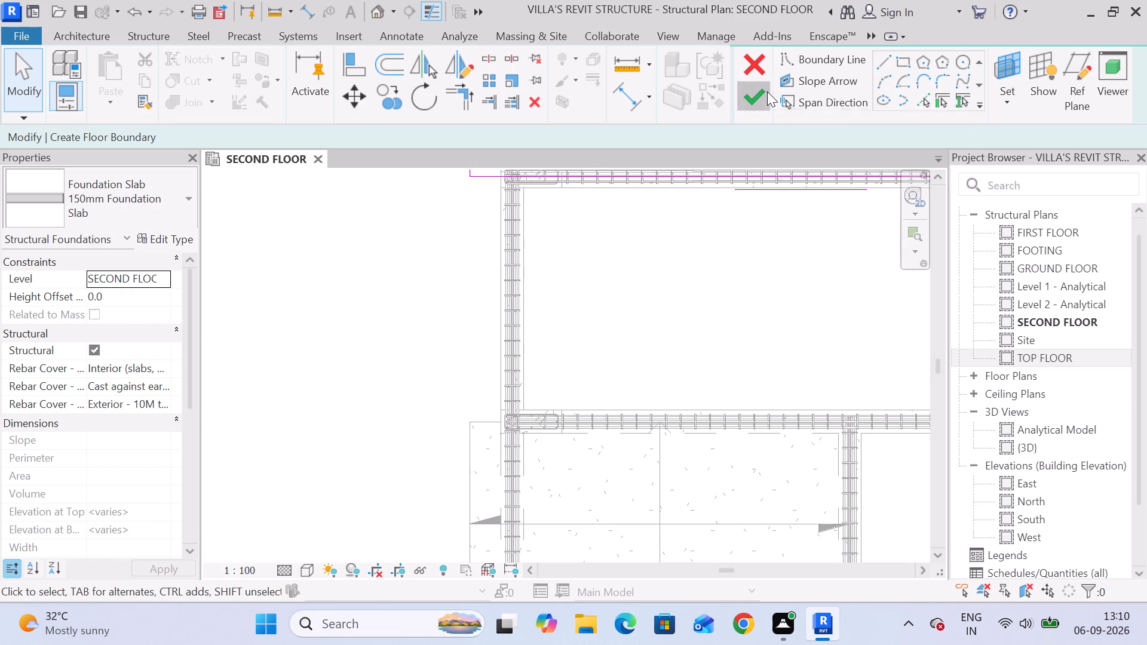
Nudge the large bay's new foundation slab sideways over the shared beam, toward the adjoining slab in the same row.
scroll(704, 250, down, 5)
middle_drag(685, 250, 551, 436)
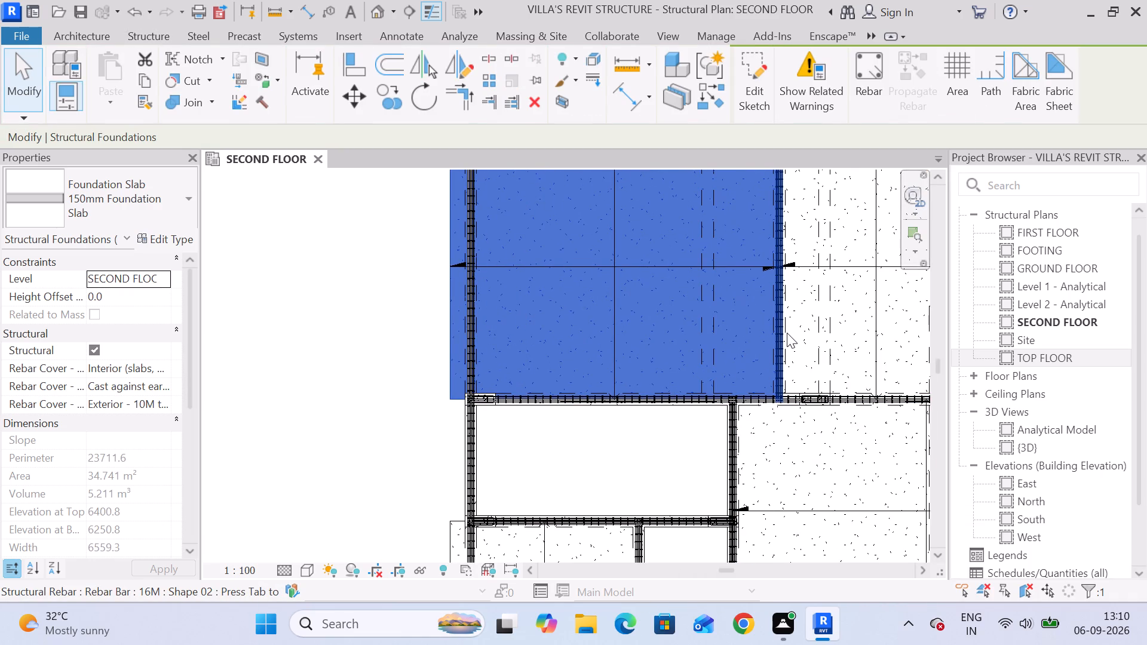
key(Left)
scroll(787, 331, up, 5)
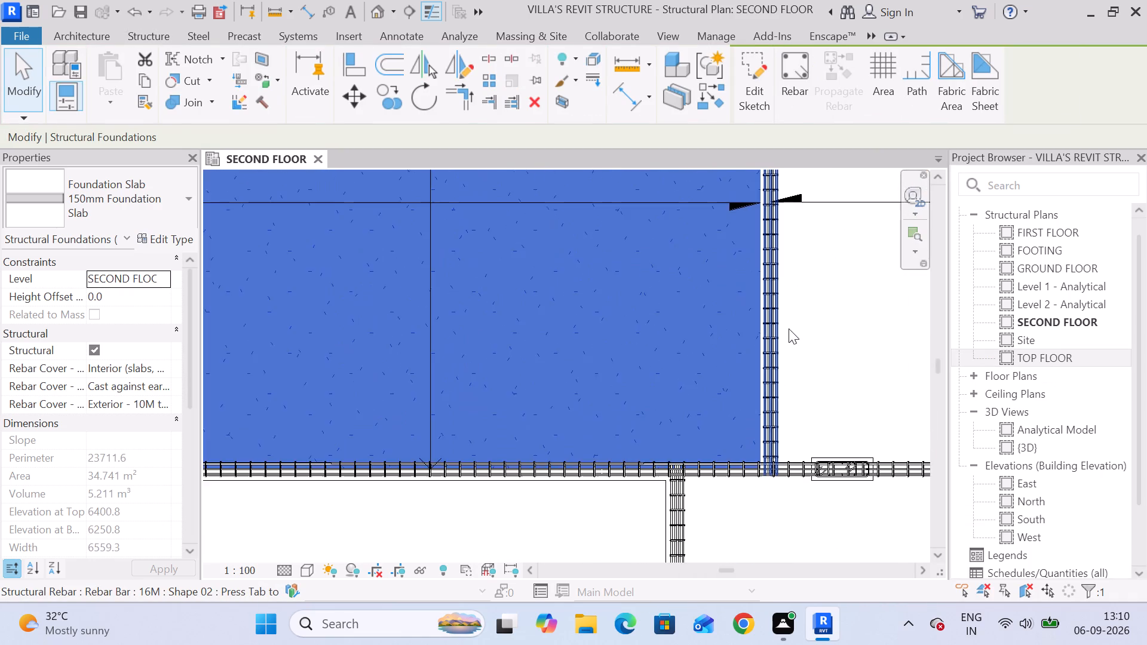
scroll(789, 328, up, 11)
key(Right)
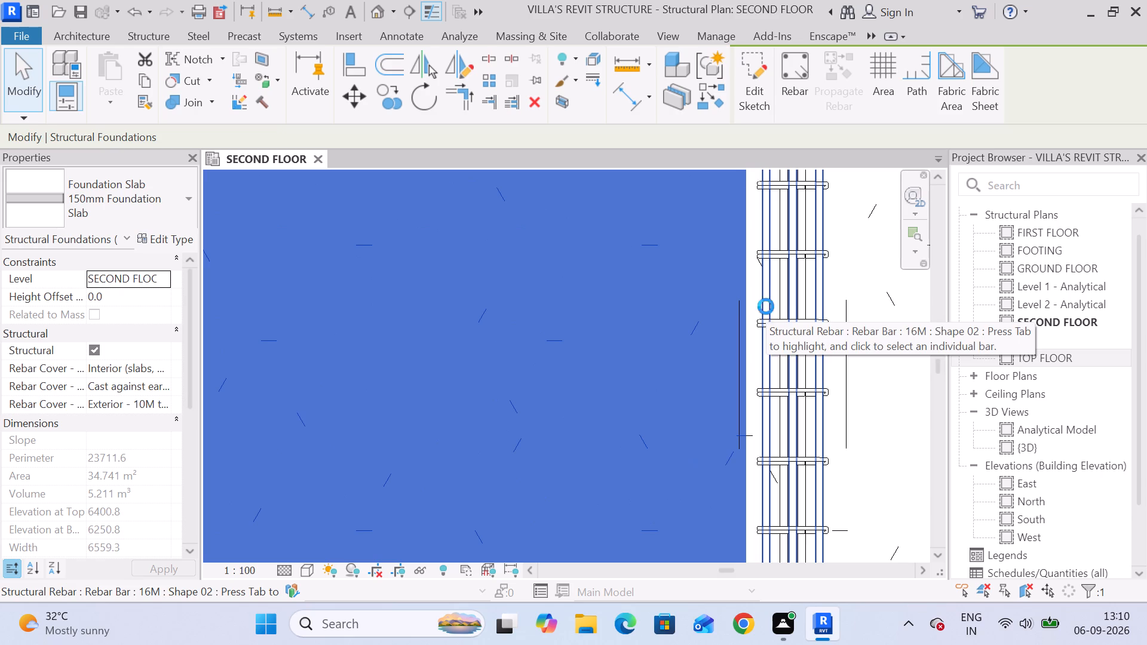
key(Right)
key(Right)
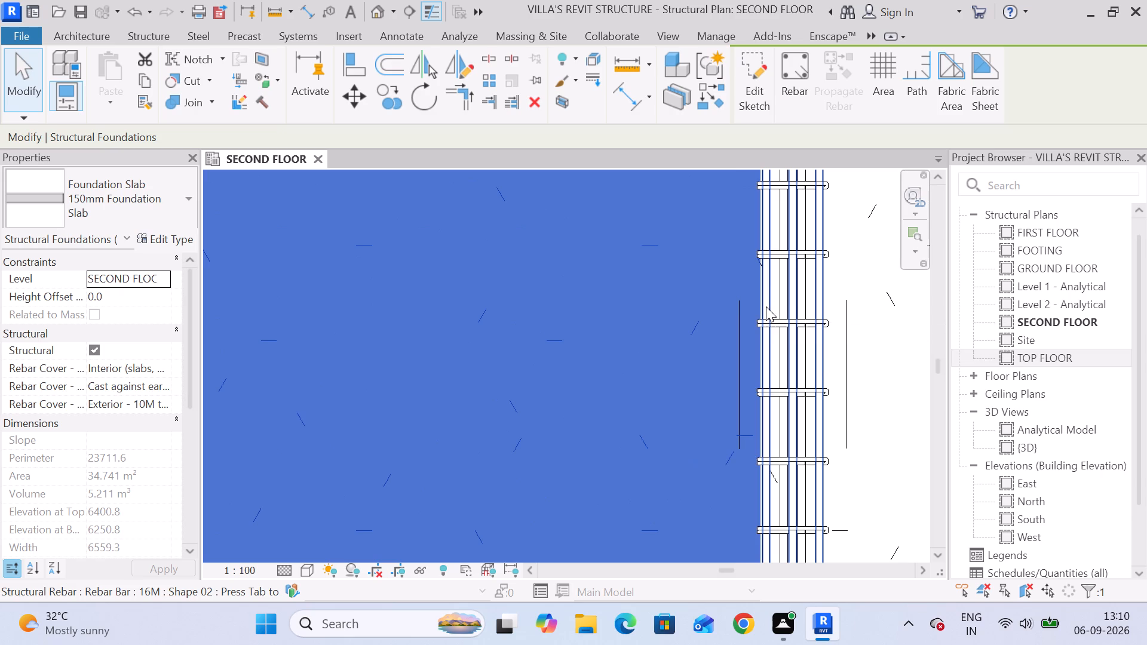
key(Right)
key(Right)
scroll(766, 306, up, 2)
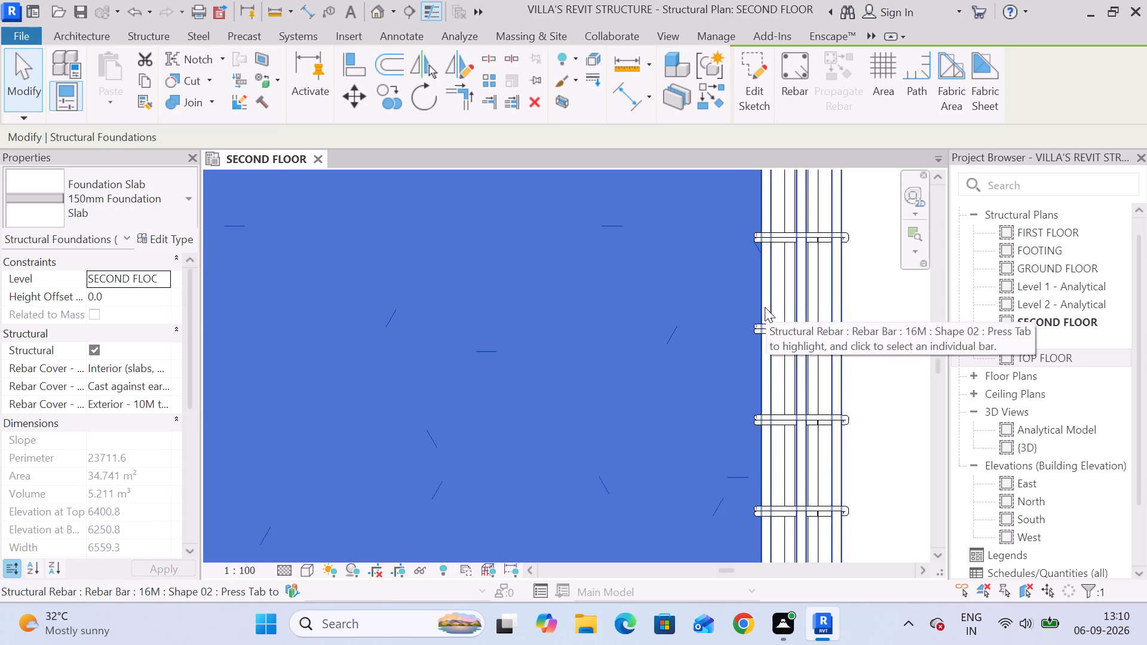
scroll(765, 307, up, 5)
key(Right)
key(Right)
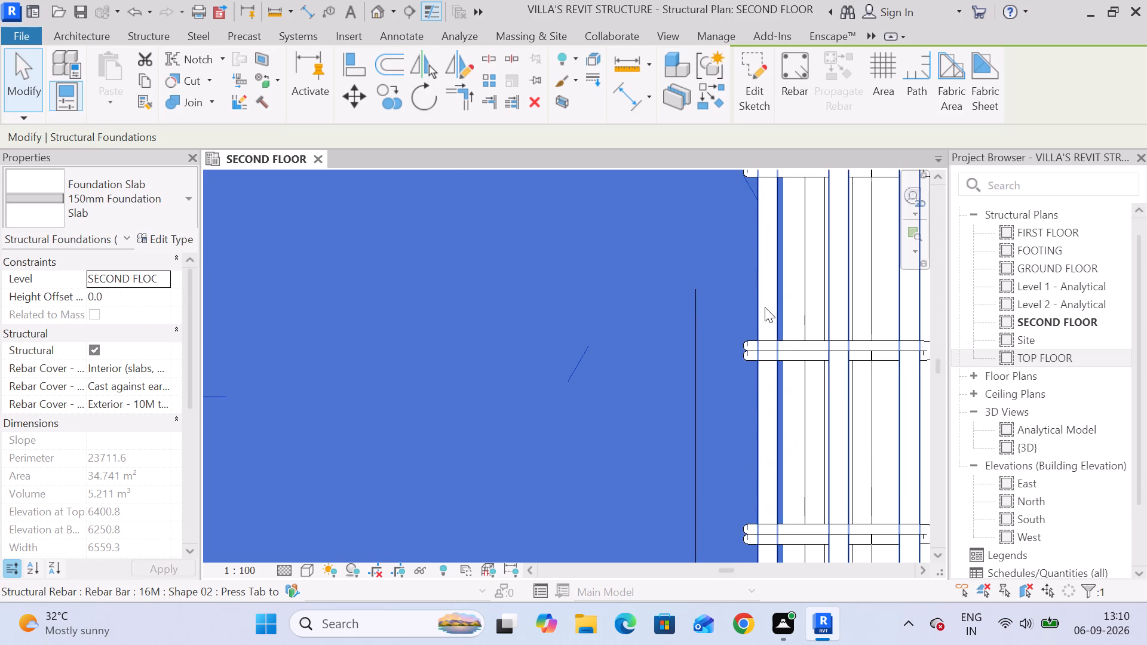
key(Right)
key(Right)
key(Right)
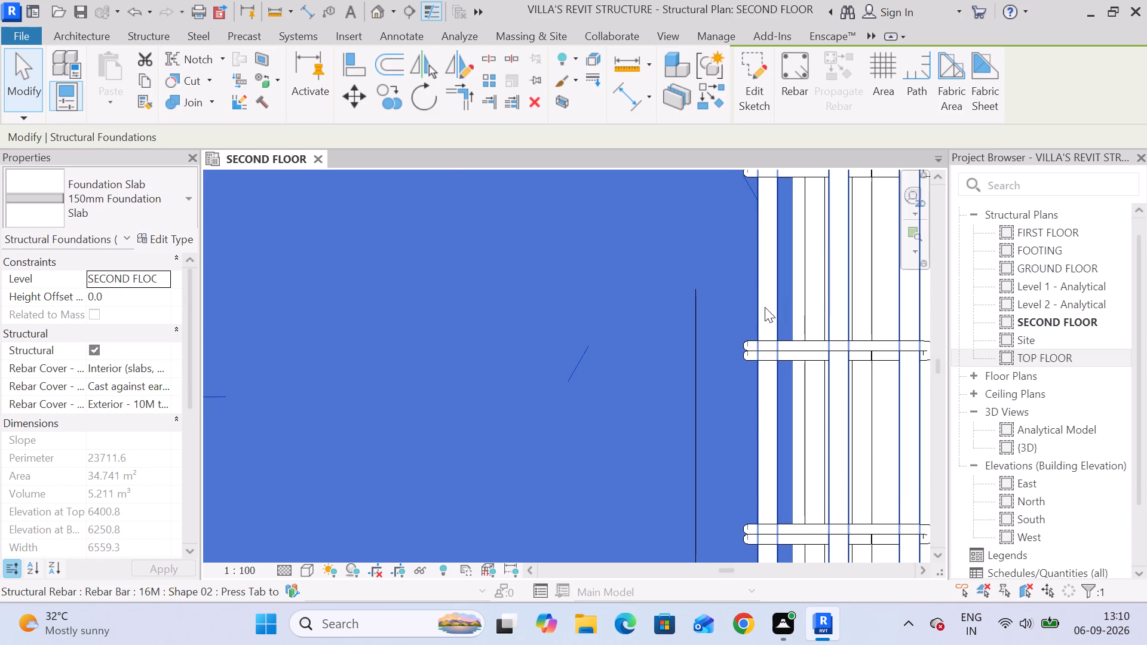
key(Right)
key(Right)
key(Right)
key(Right)
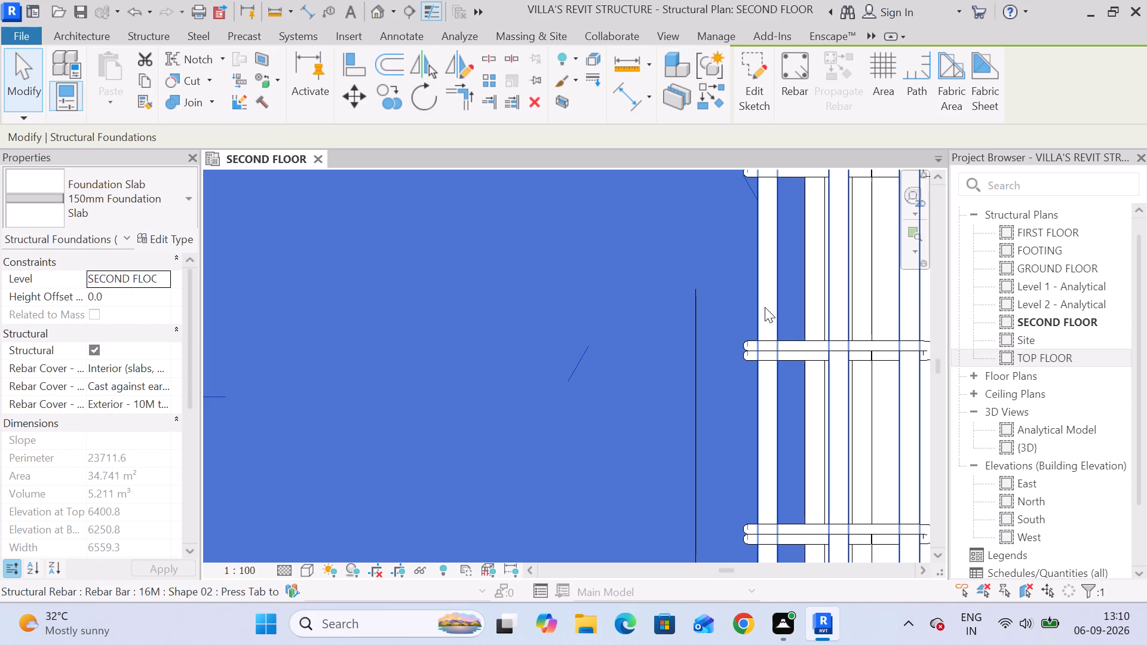
key(Right)
key(Right)
key(Right)
scroll(765, 318, down, 1)
middle_drag(831, 379, 729, 378)
scroll(688, 382, up, 4)
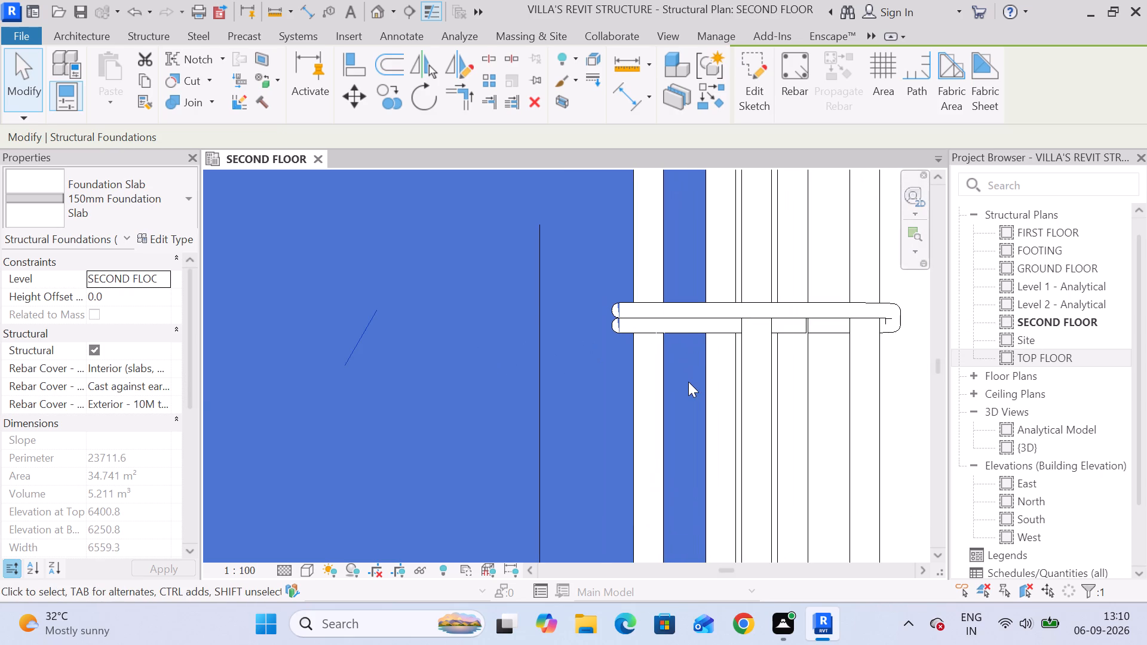
key(Right)
key(Right)
key(Right)
Close the remaining gap at the outer corner by nudging the large slab toward the adjoining slab's vertical edge.
scroll(693, 384, down, 20)
scroll(693, 384, down, 2)
middle_drag(705, 186, 705, 597)
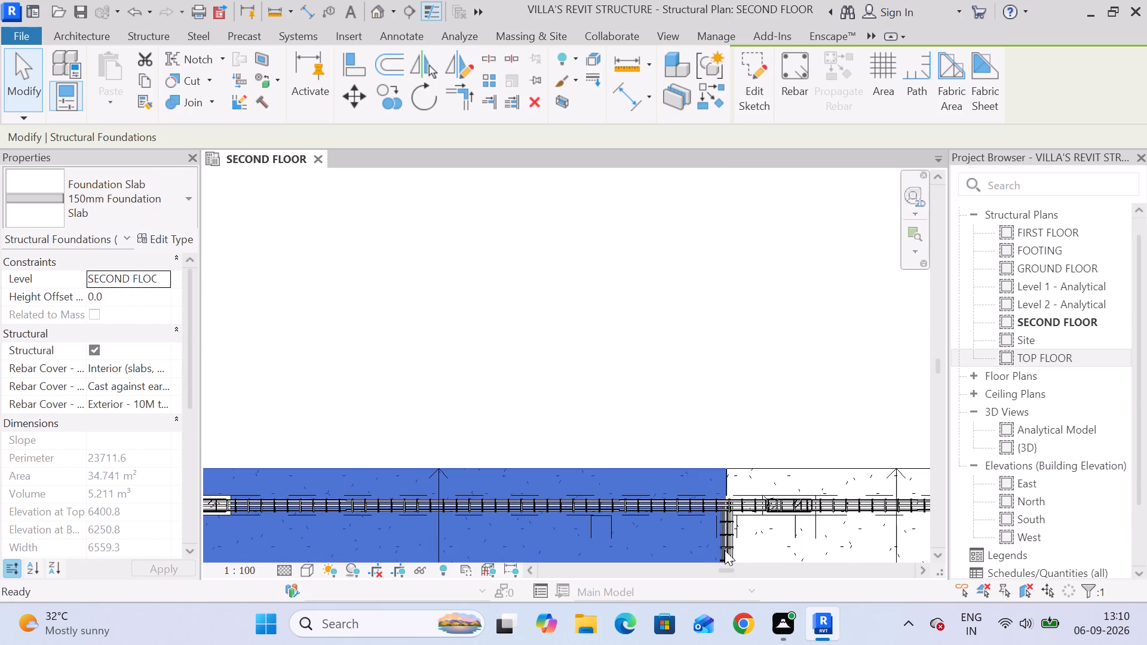
scroll(728, 542, up, 3)
scroll(729, 466, up, 18)
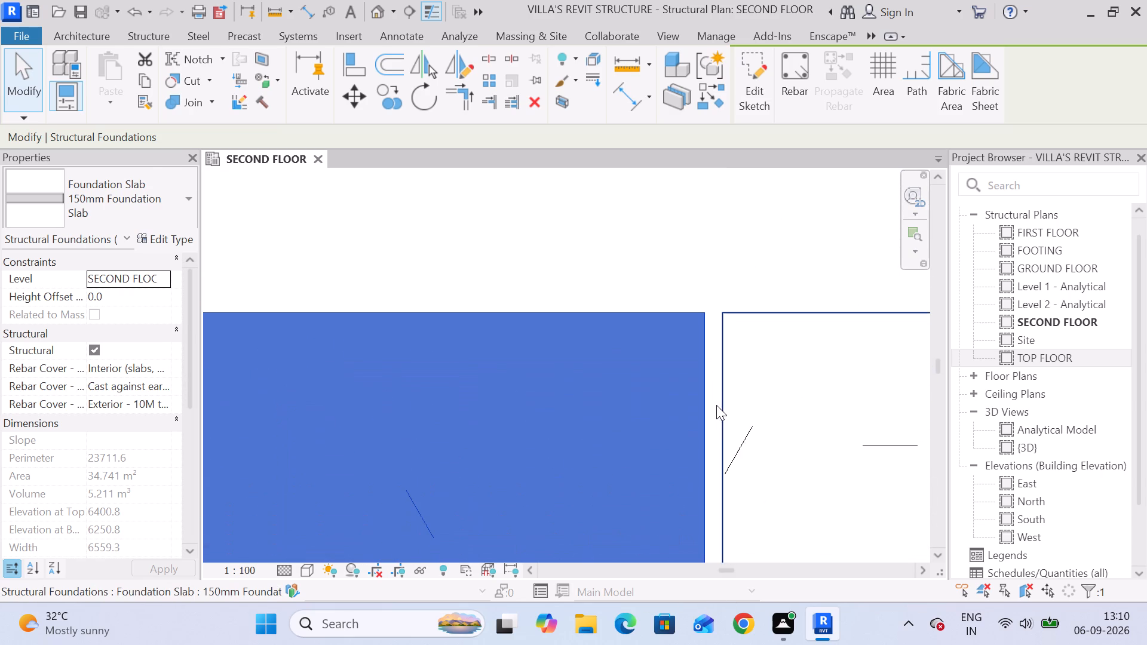
scroll(716, 405, up, 4)
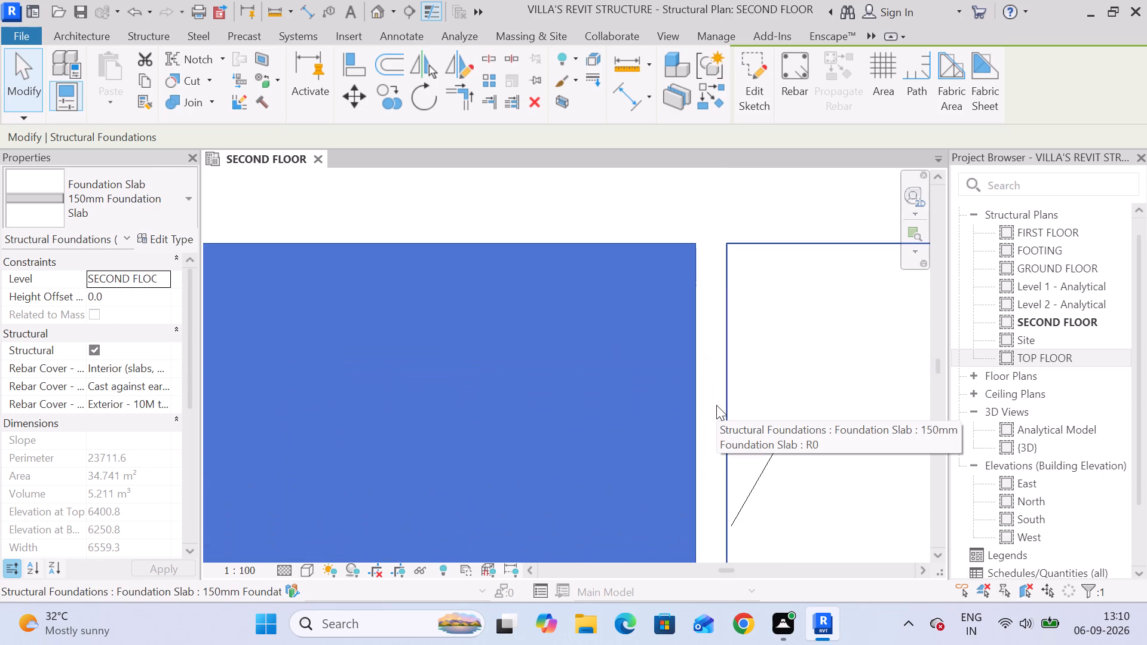
key(Right)
key(Right)
key(Right)
key(Right)
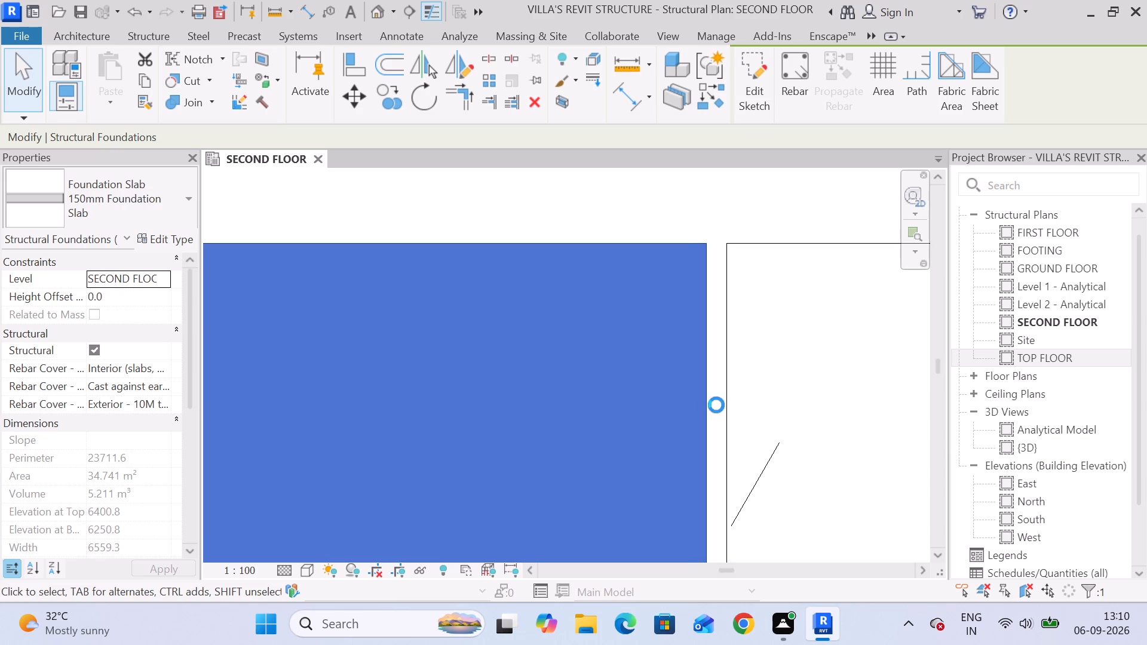
scroll(716, 405, up, 7)
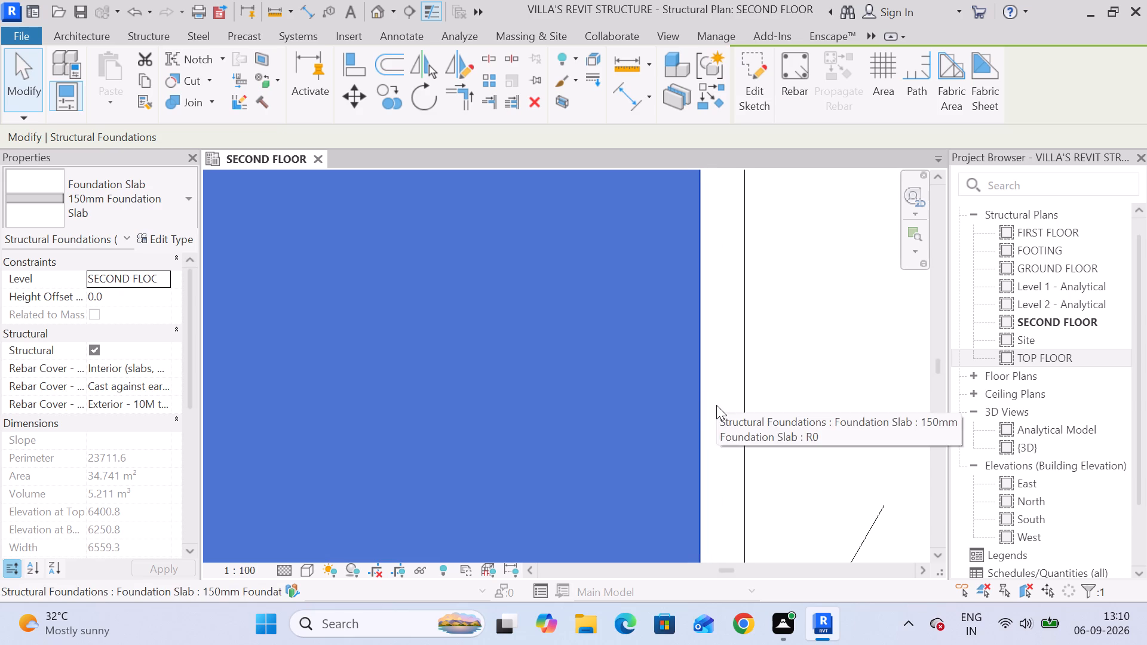
key(Right)
key(Right)
key(Right)
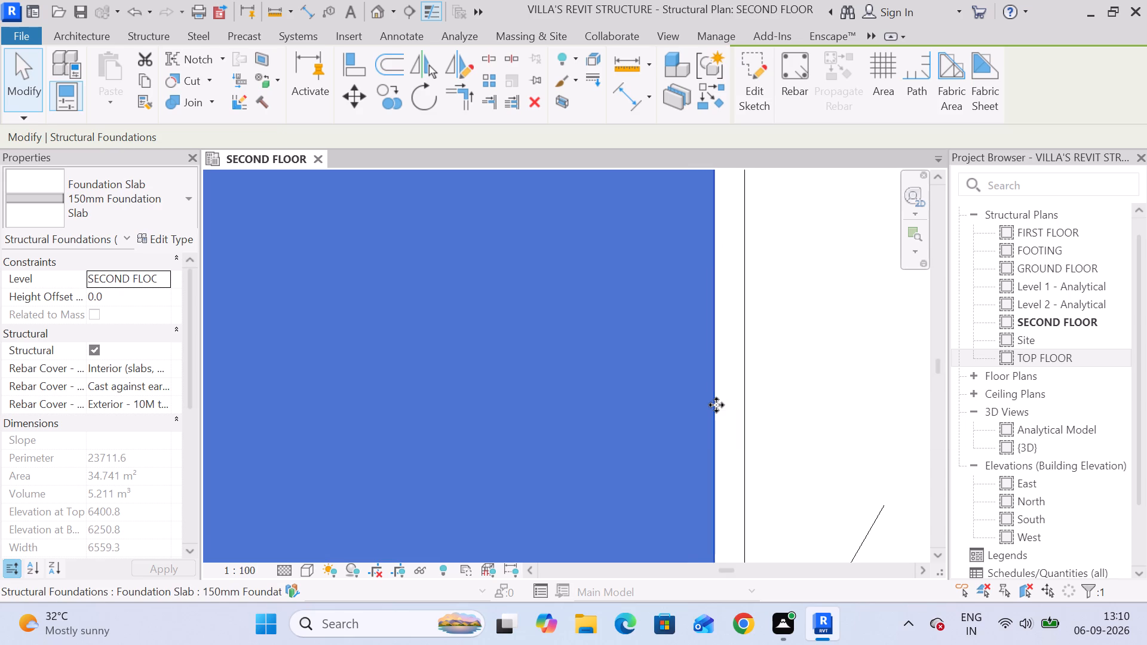
key(Right)
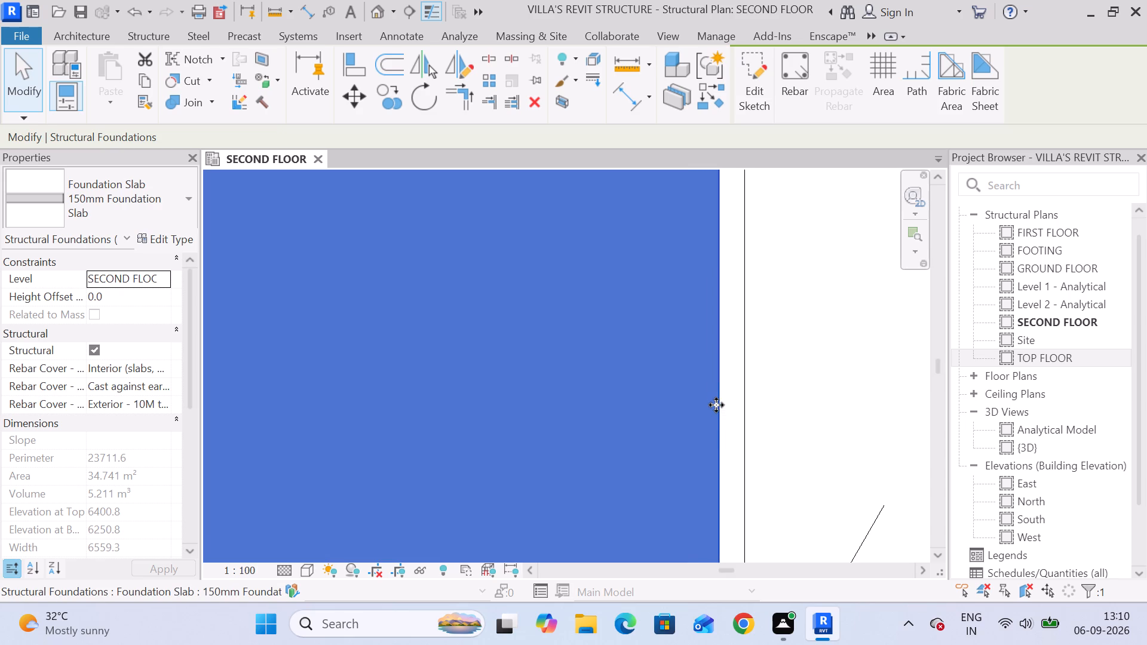
key(Right)
key(Right)
key(Right)
key(Right)
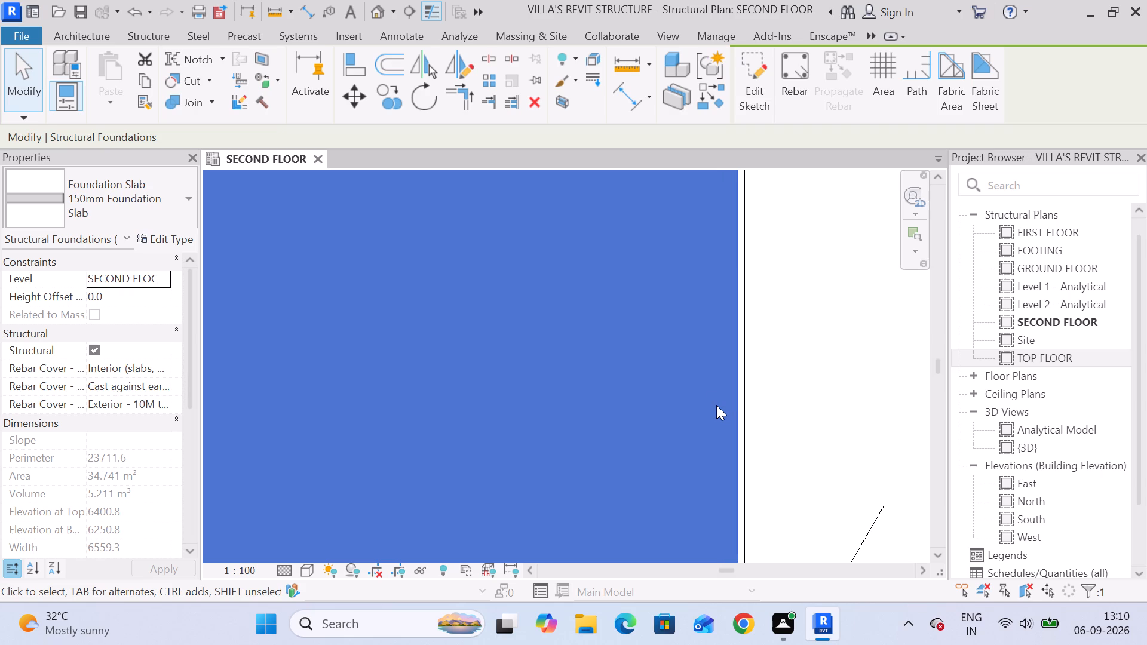
Examine the large slab's shared edge from the outer corner down to the inner beam junction, and clear the selection.
scroll(706, 420, down, 14)
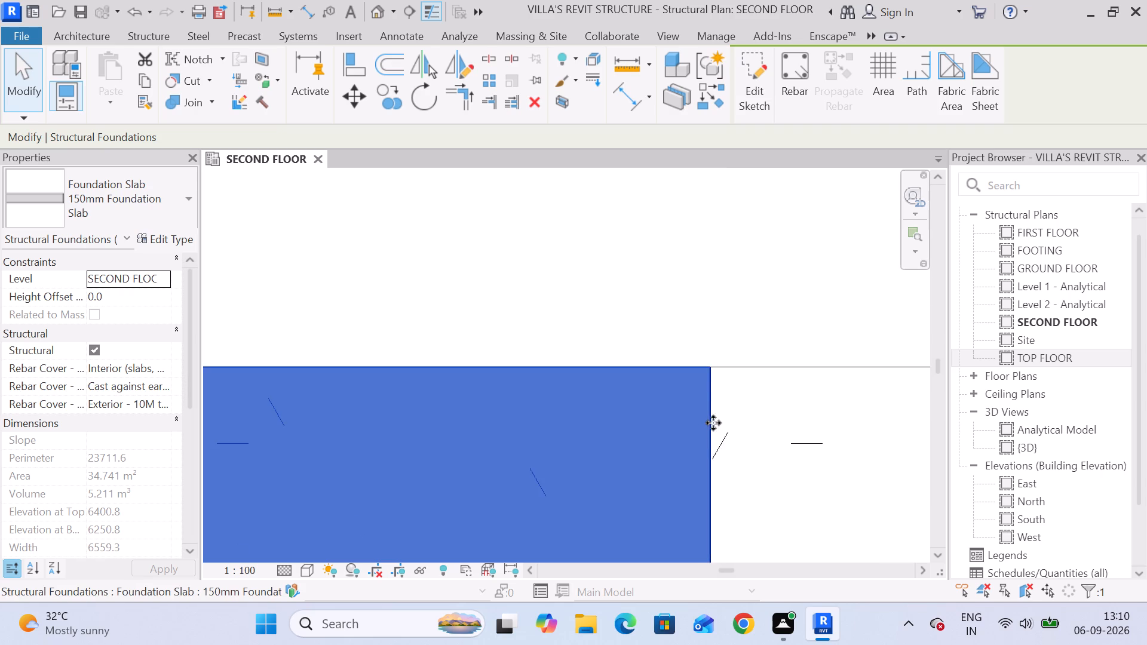
scroll(713, 423, down, 11)
middle_drag(712, 483, 741, 312)
scroll(712, 483, up, 1)
scroll(737, 256, down, 7)
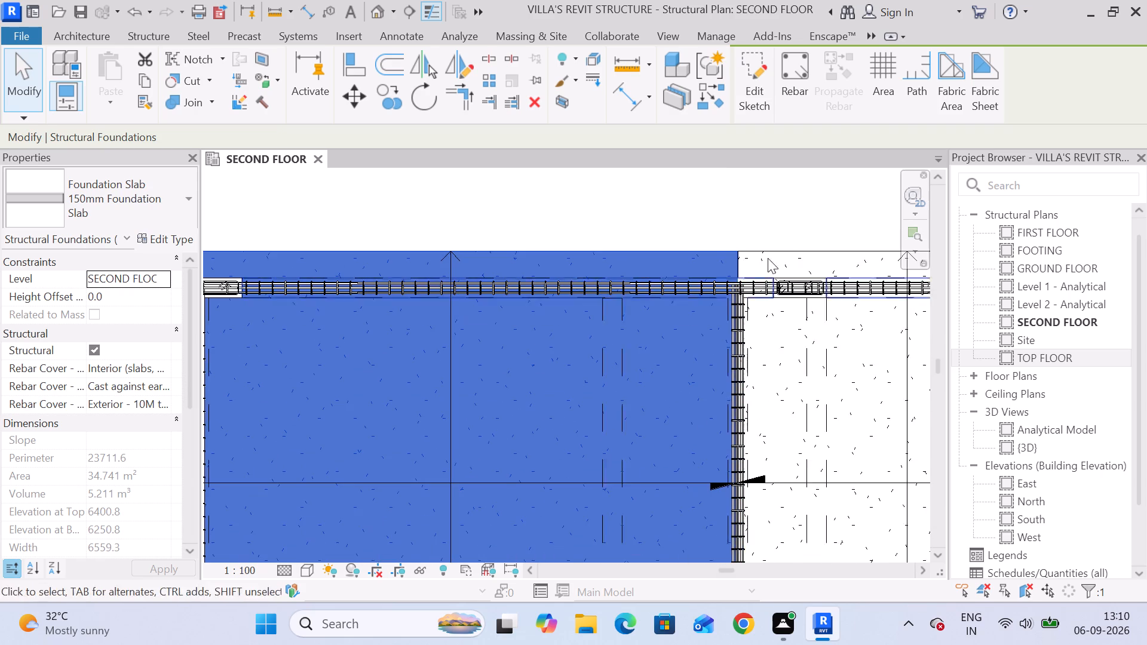
middle_drag(768, 239, 768, 229)
middle_drag(774, 449, 775, 253)
scroll(775, 321, down, 3)
scroll(740, 472, up, 7)
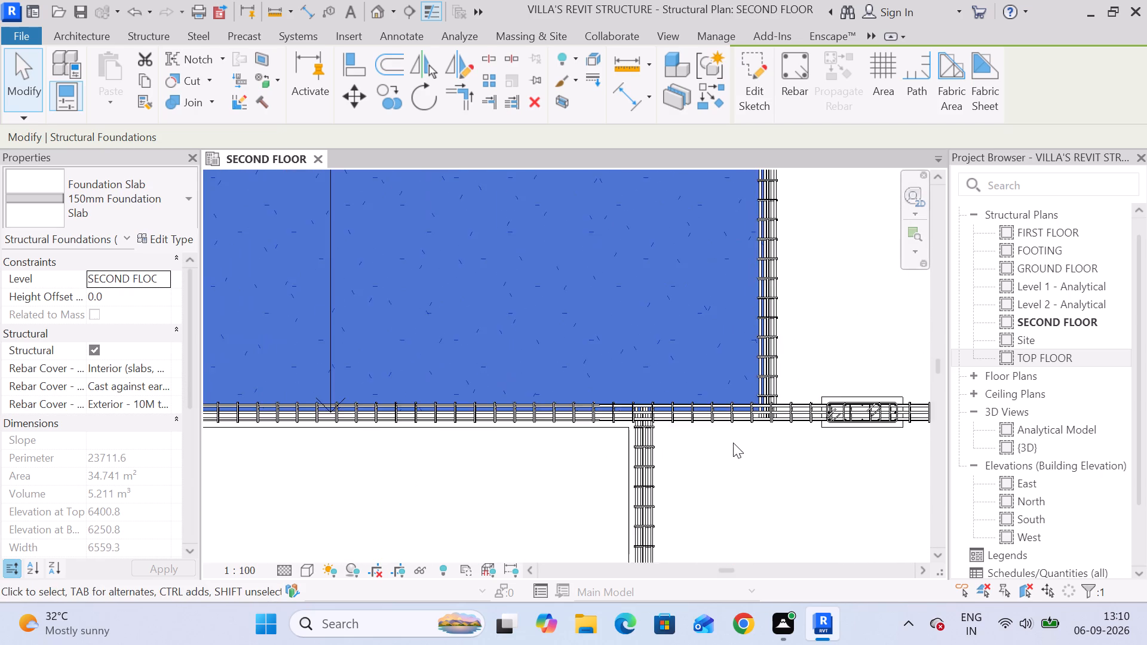
scroll(733, 443, up, 5)
scroll(769, 343, up, 6)
scroll(793, 419, up, 4)
scroll(793, 419, down, 12)
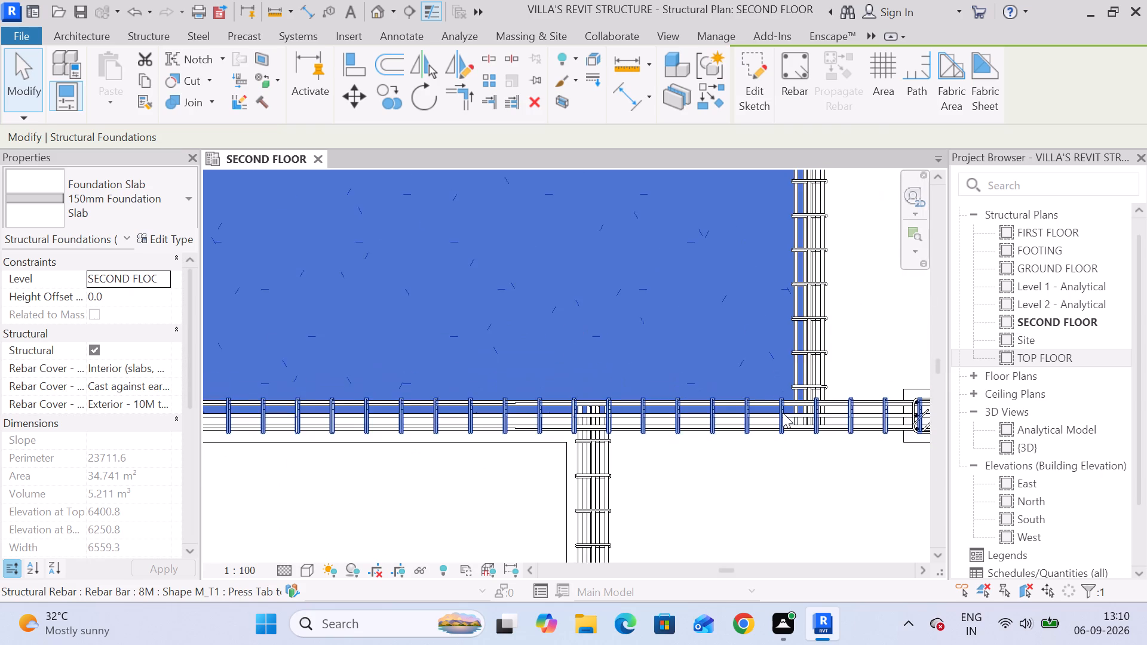
scroll(783, 413, down, 6)
scroll(360, 354, down, 6)
click(230, 420)
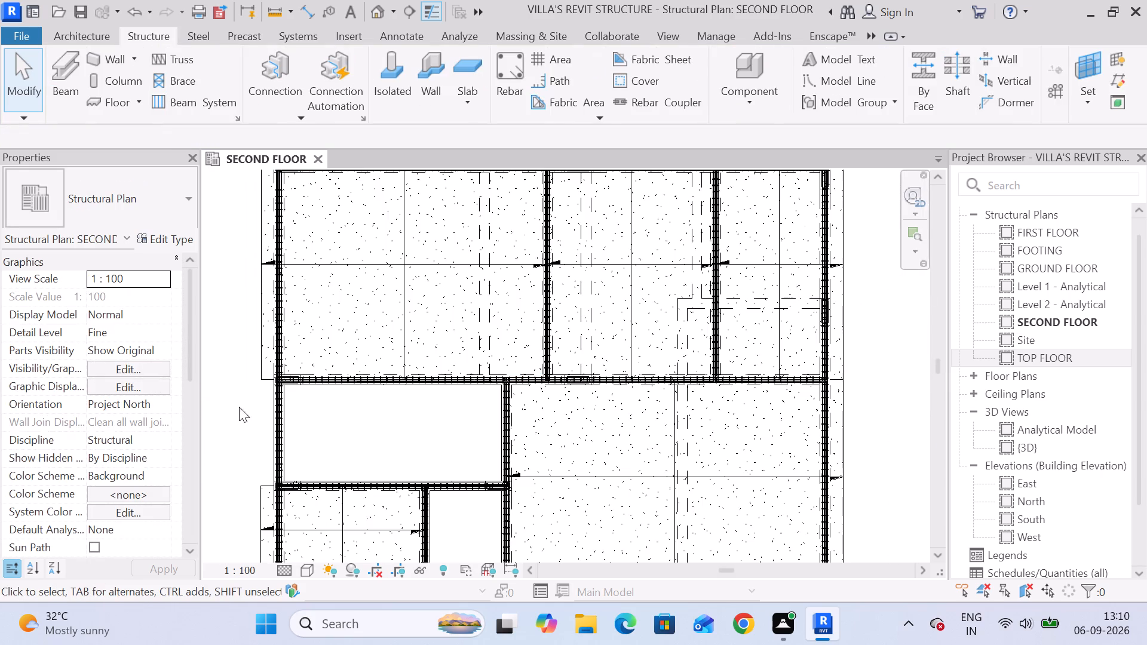
Edit the large slab's boundary, aligning its outer vertical edge with the small edge slab's extended outer edge, and finish the sketch.
click(259, 382)
middle_drag(444, 406, 626, 365)
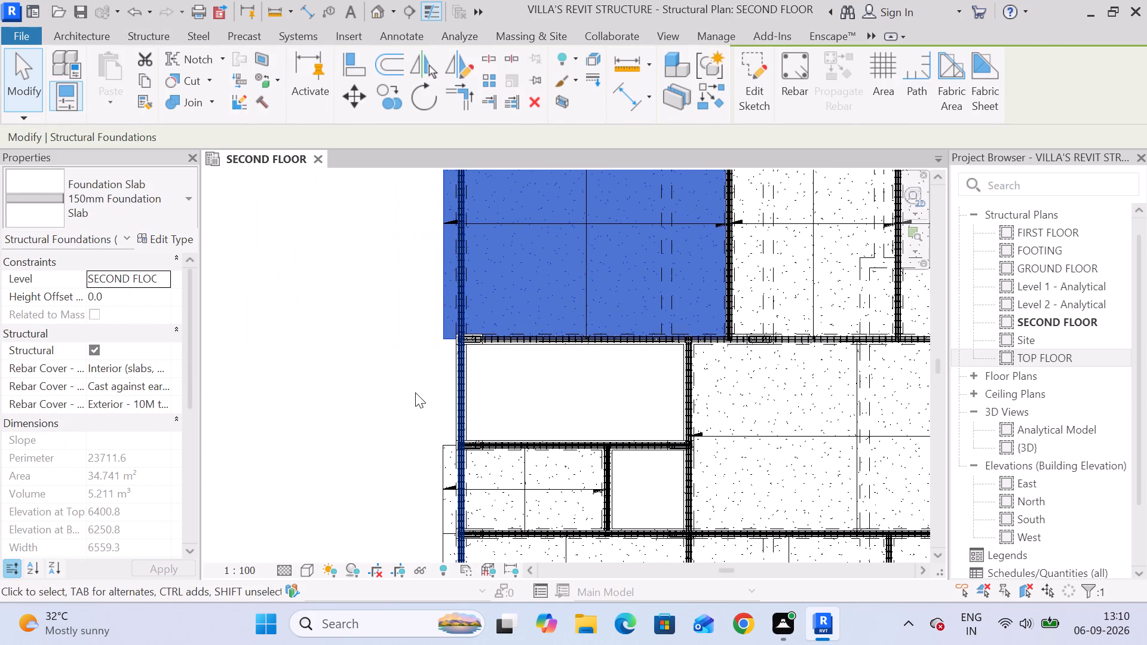
click(406, 386)
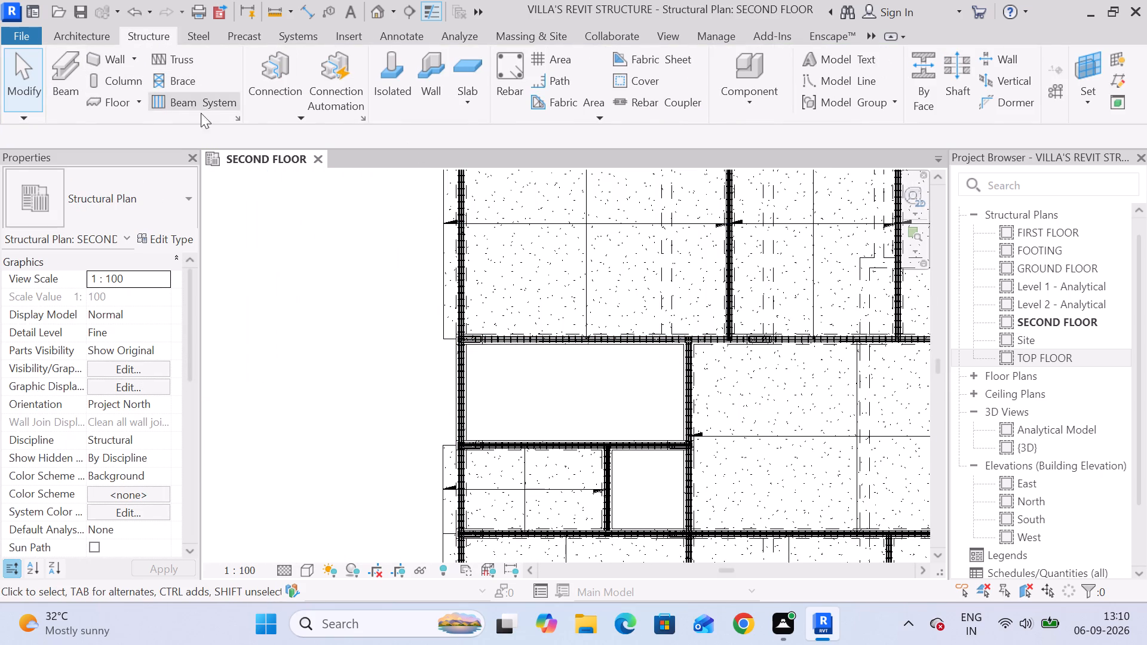
click(440, 303)
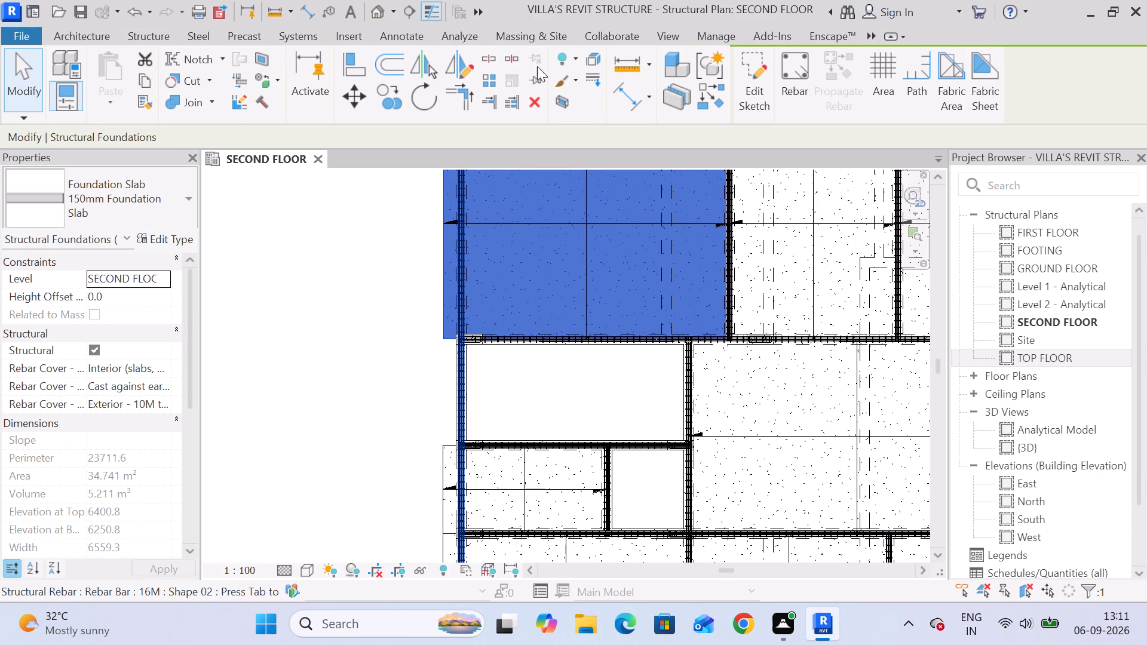
click(756, 78)
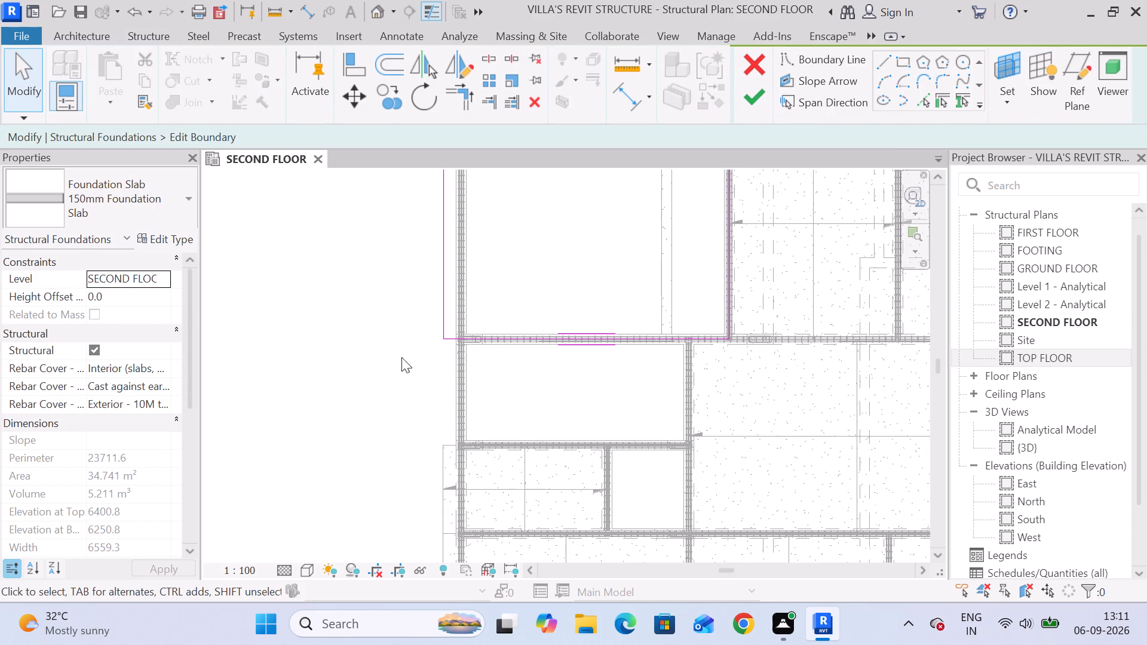
click(345, 70)
click(443, 472)
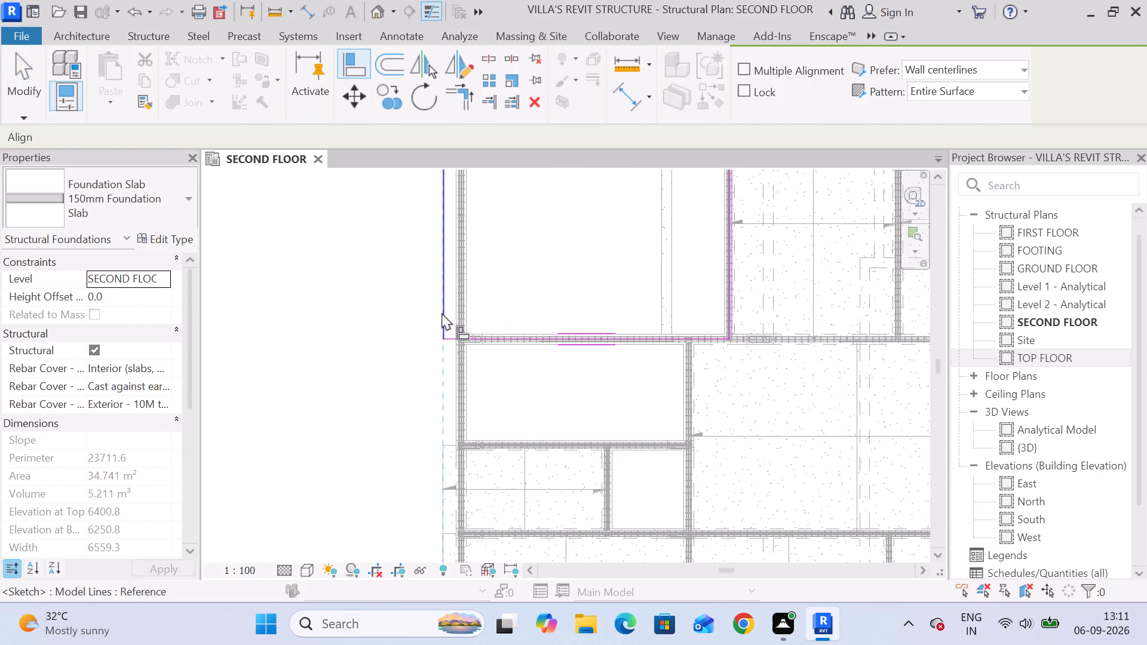
scroll(444, 311, up, 6)
click(444, 311)
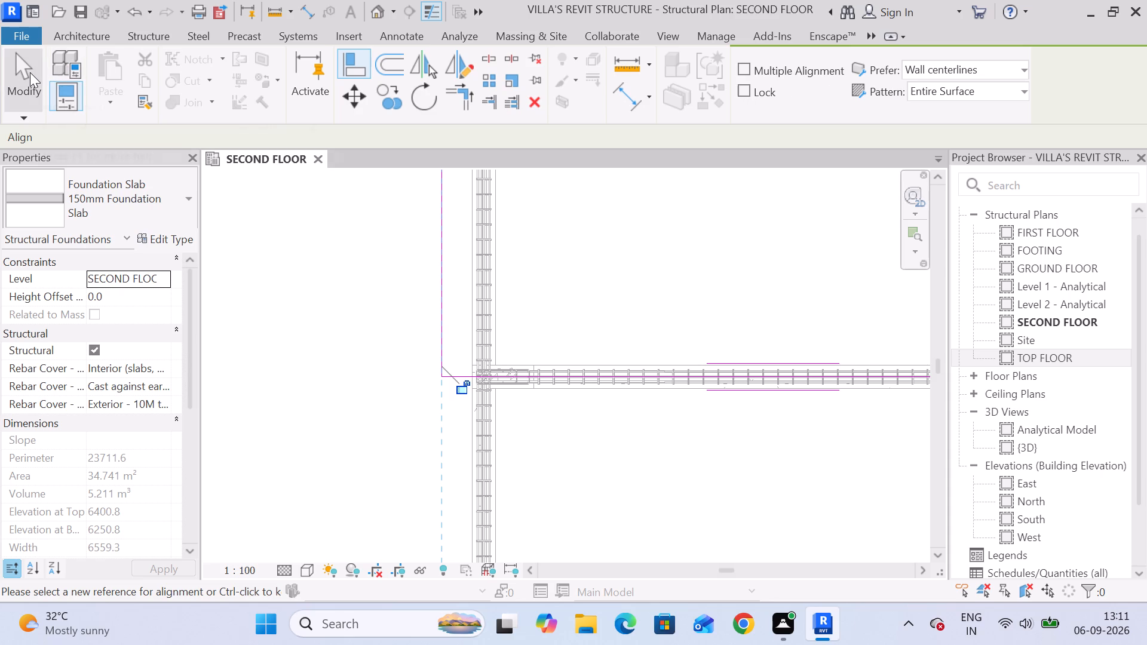
click(30, 72)
click(741, 103)
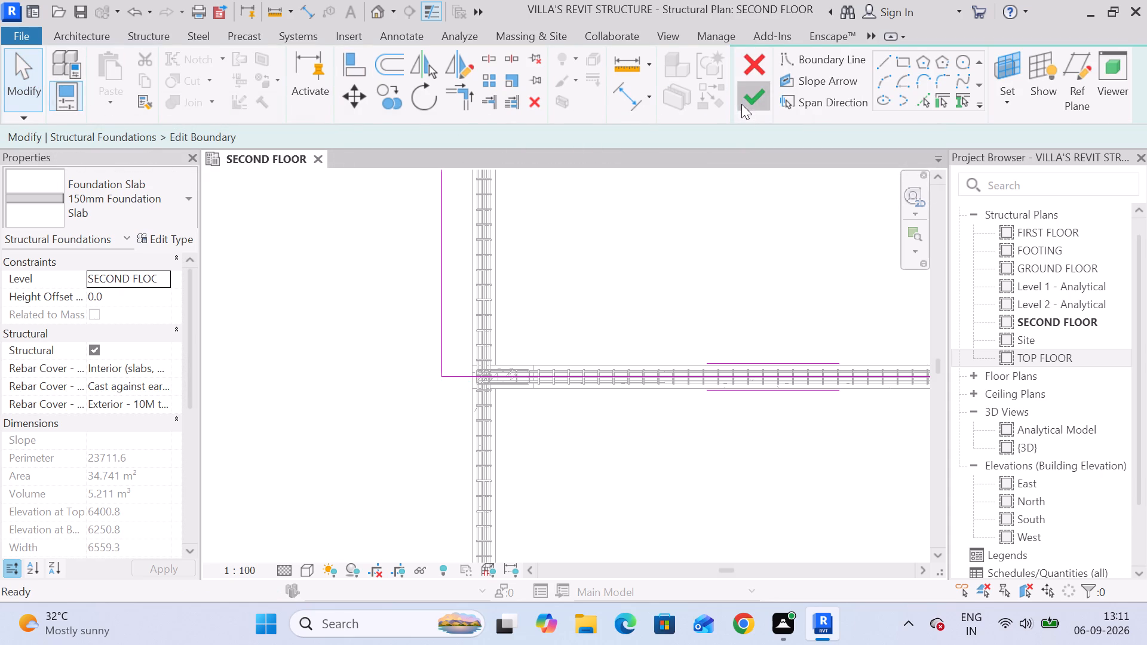
scroll(687, 247, down, 5)
click(433, 355)
Start a 150mm foundation slab with a 0.01" line offset and draw its upper edge about 533 mm, from the upper slab's outer corner to the beam's inner face.
middle_drag(722, 360, 706, 311)
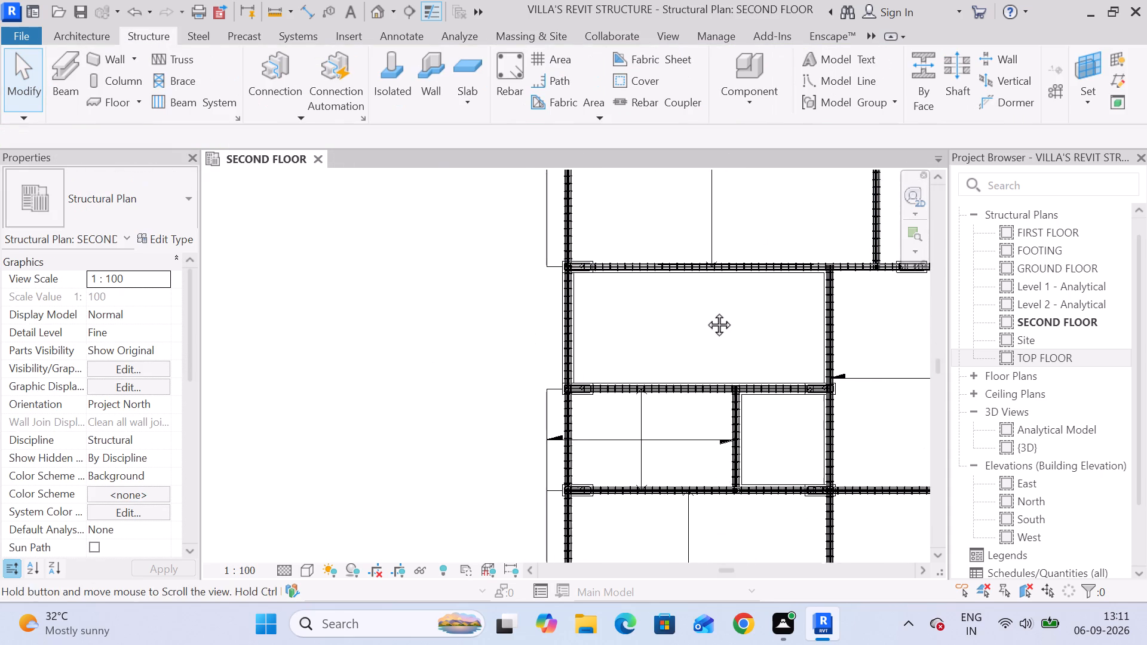
middle_drag(706, 311, 705, 309)
scroll(565, 272, up, 4)
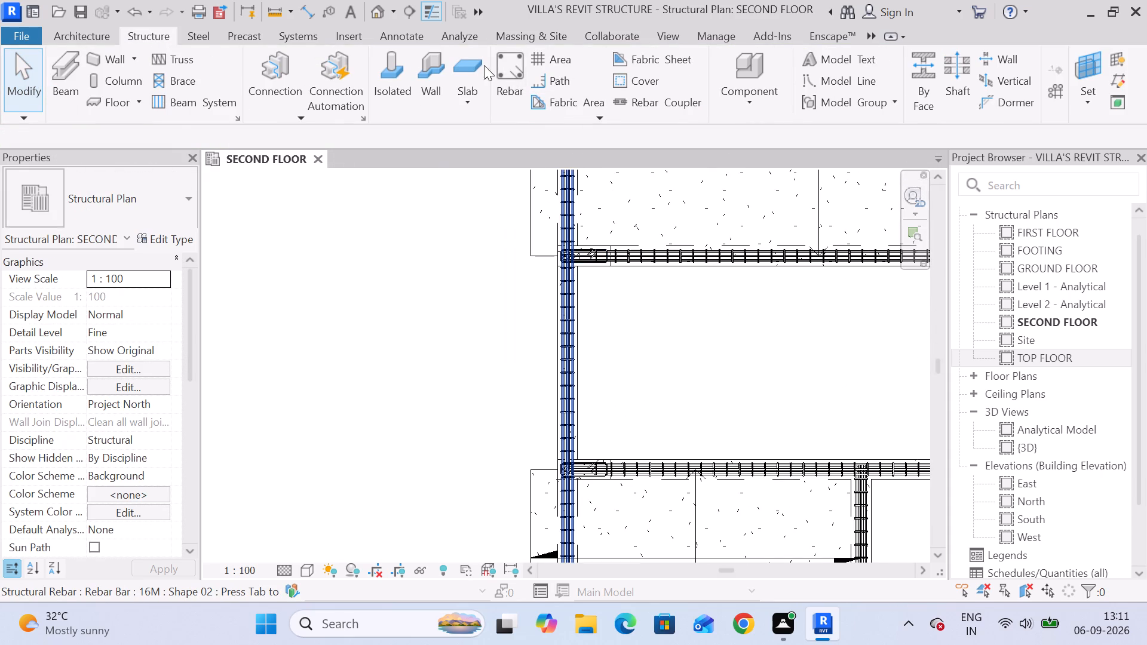
click(474, 59)
click(888, 60)
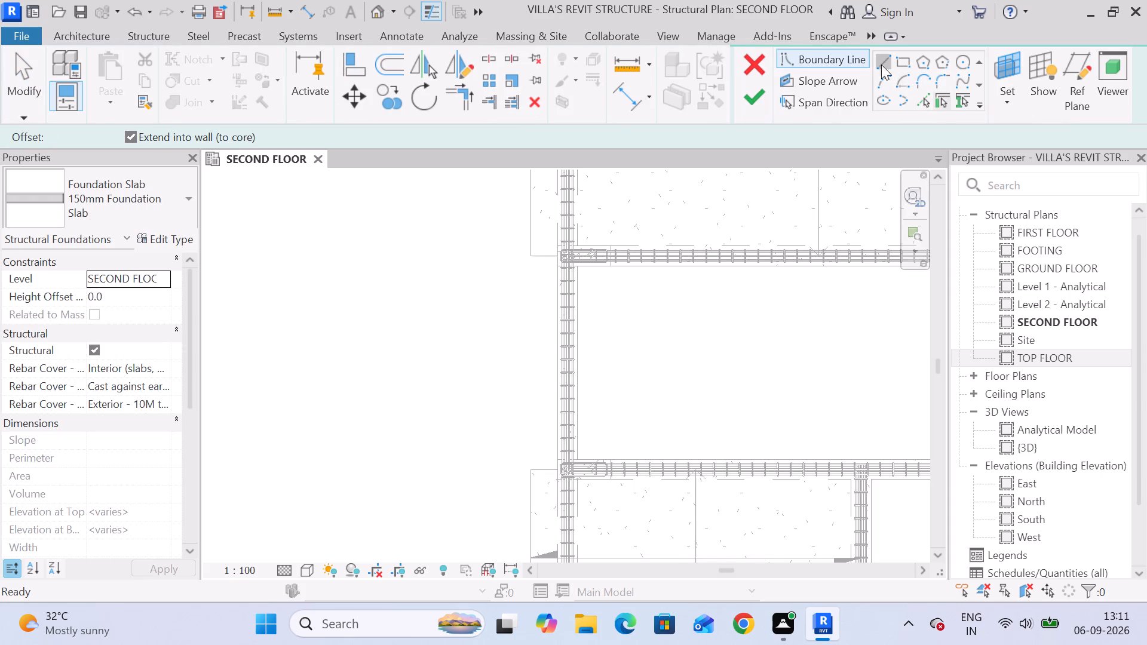
scroll(447, 267, up, 4)
drag(122, 137, 57, 137)
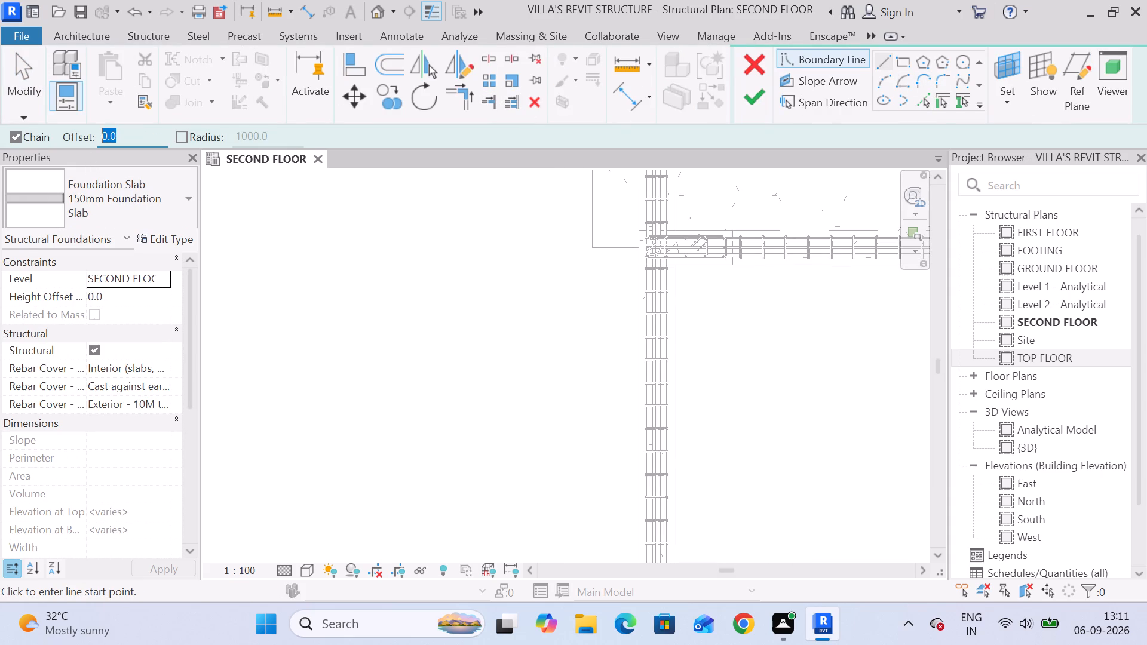
drag(57, 137, 29, 137)
text(0.01)
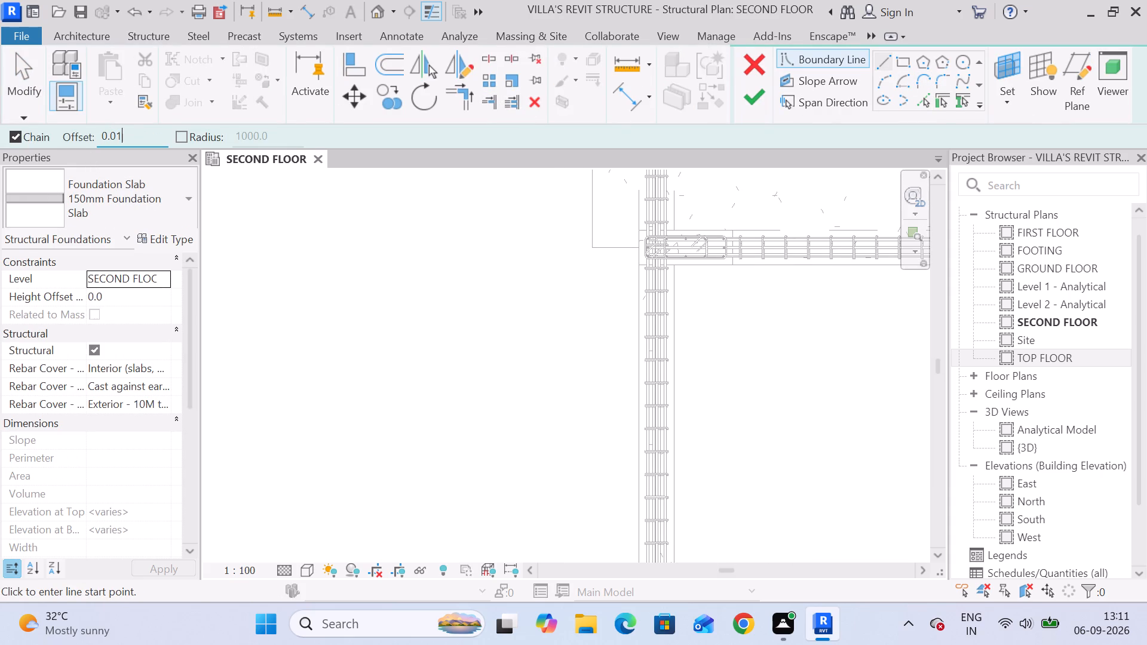
key(shift+quotedbl)
key(Return)
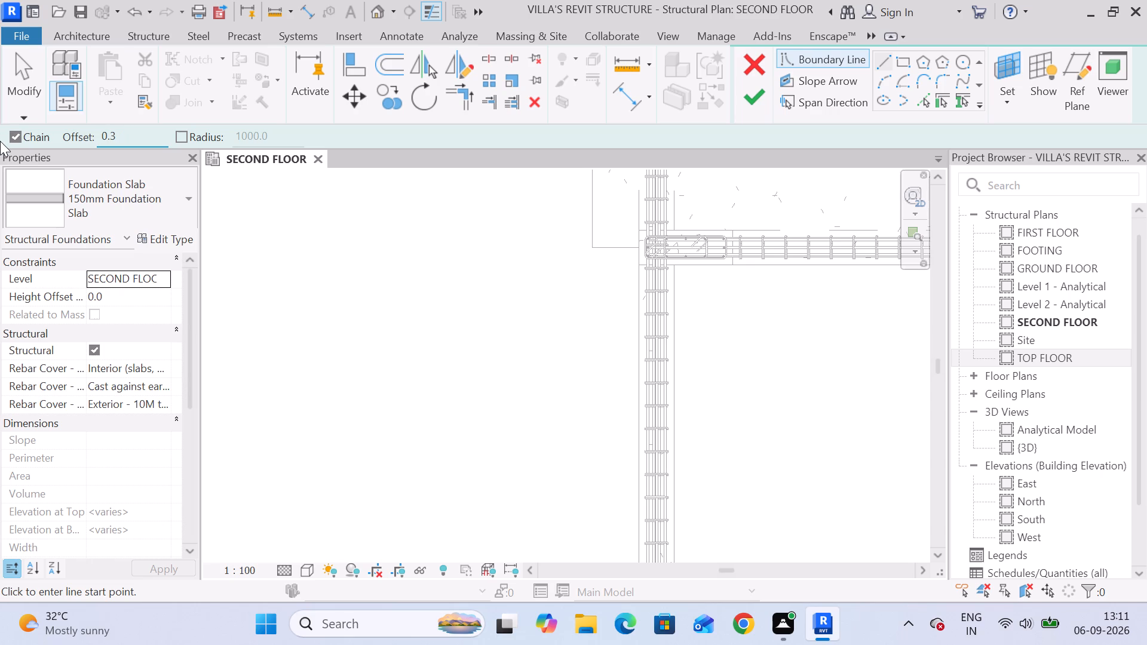
scroll(572, 250, up, 4)
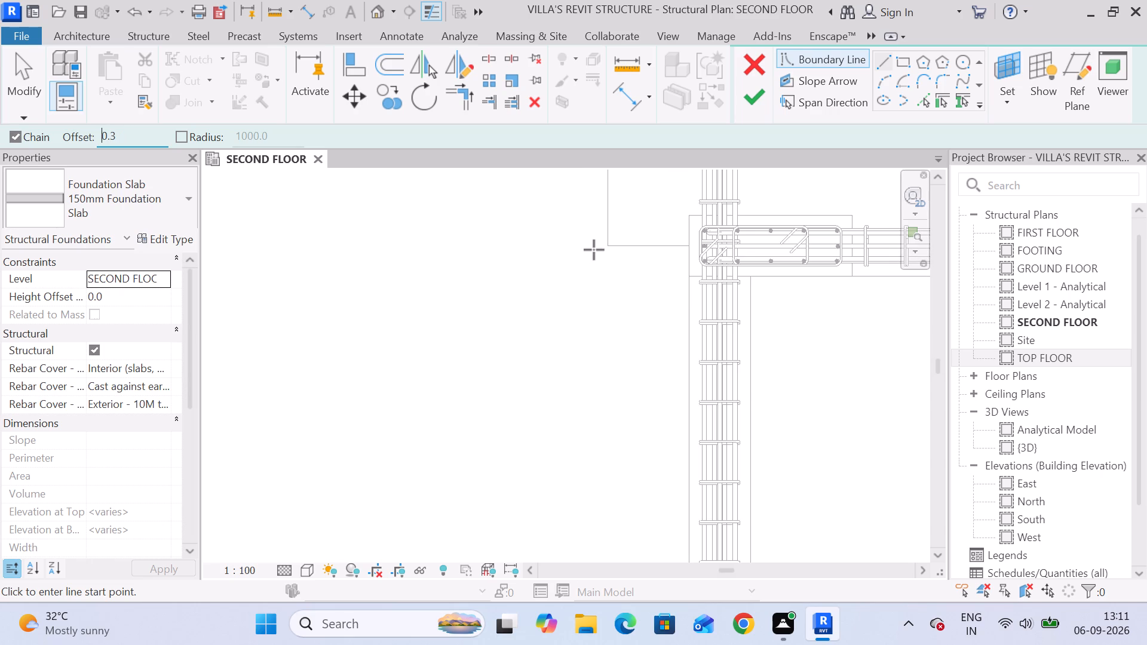
middle_drag(643, 250, 490, 250)
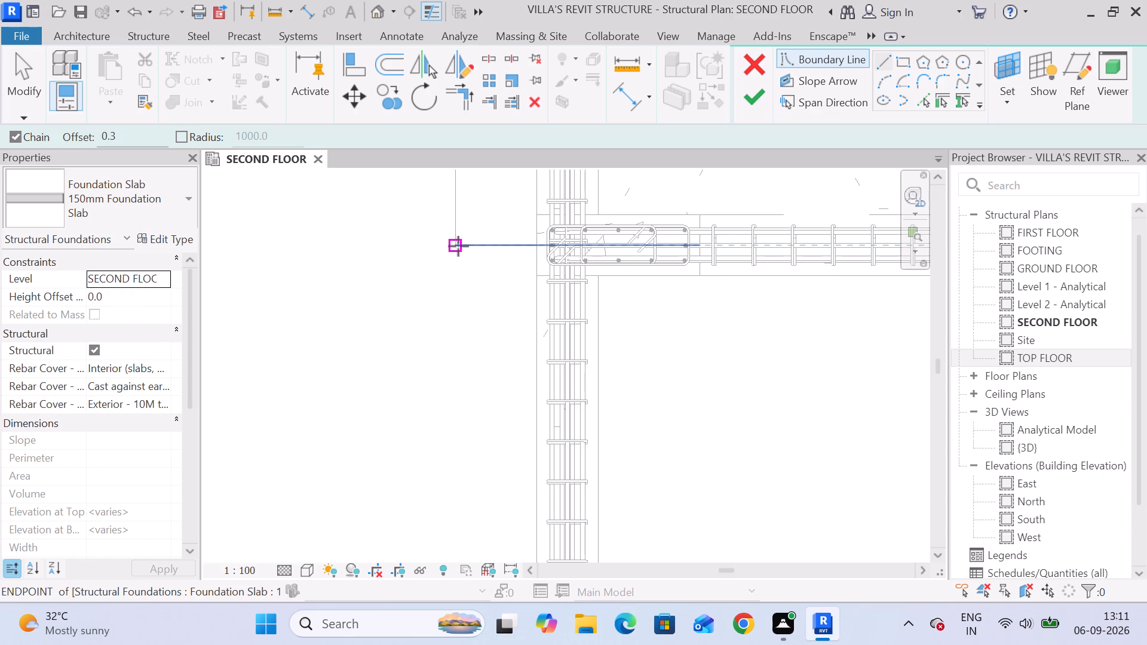
click(456, 246)
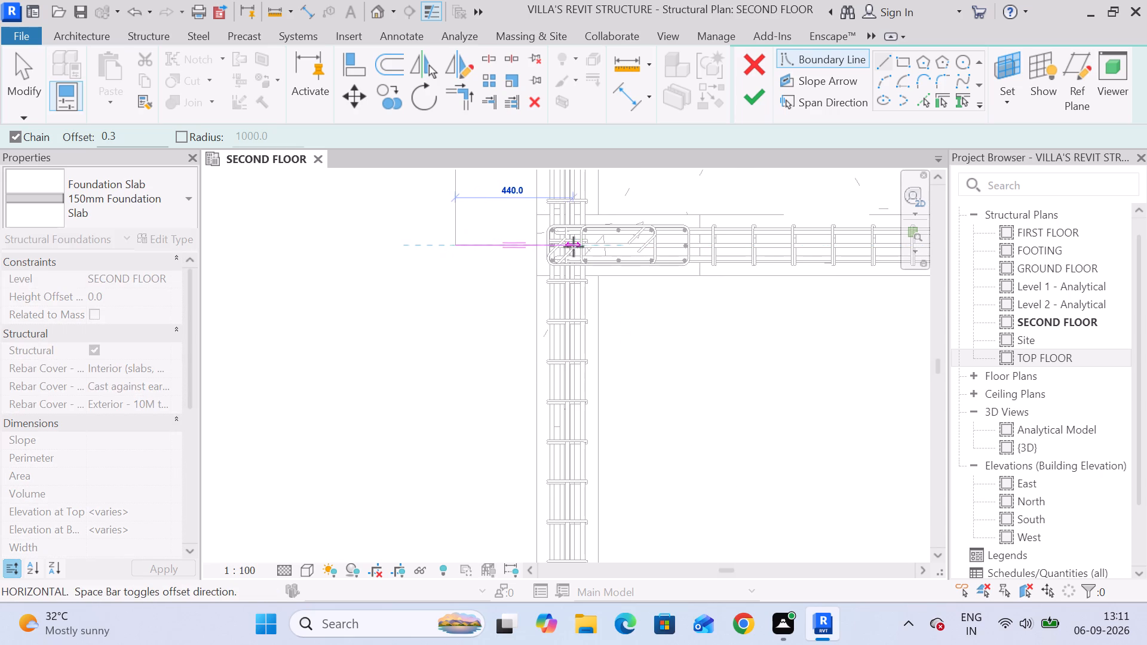
scroll(599, 242, up, 6)
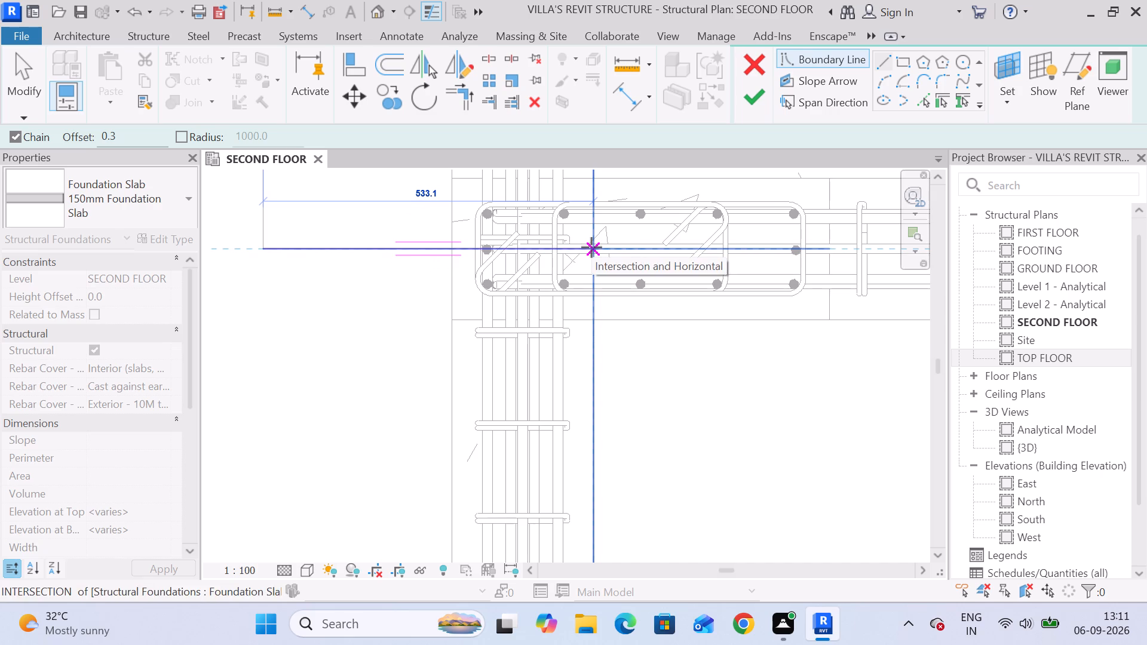
click(591, 247)
Draw the inner edge about 2439 mm along the vertical beam's inner face, and the lower edge out to the lower slab's outer corner.
scroll(583, 504, down, 4)
middle_drag(576, 505, 576, 225)
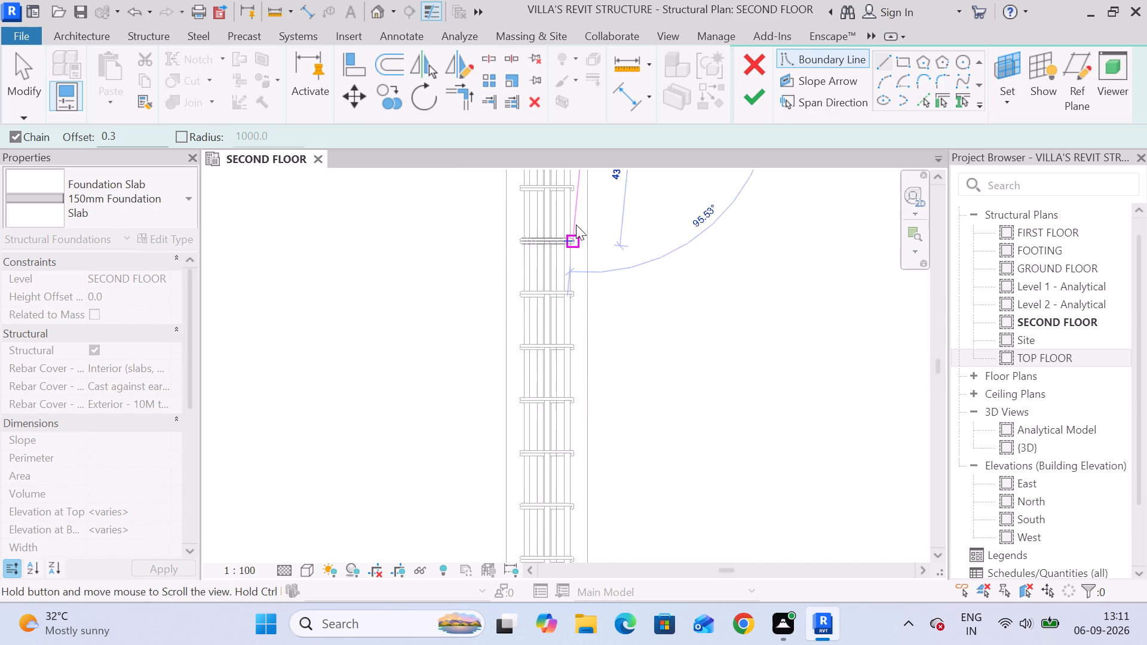
middle_drag(590, 453, 590, 162)
middle_drag(594, 474, 593, 226)
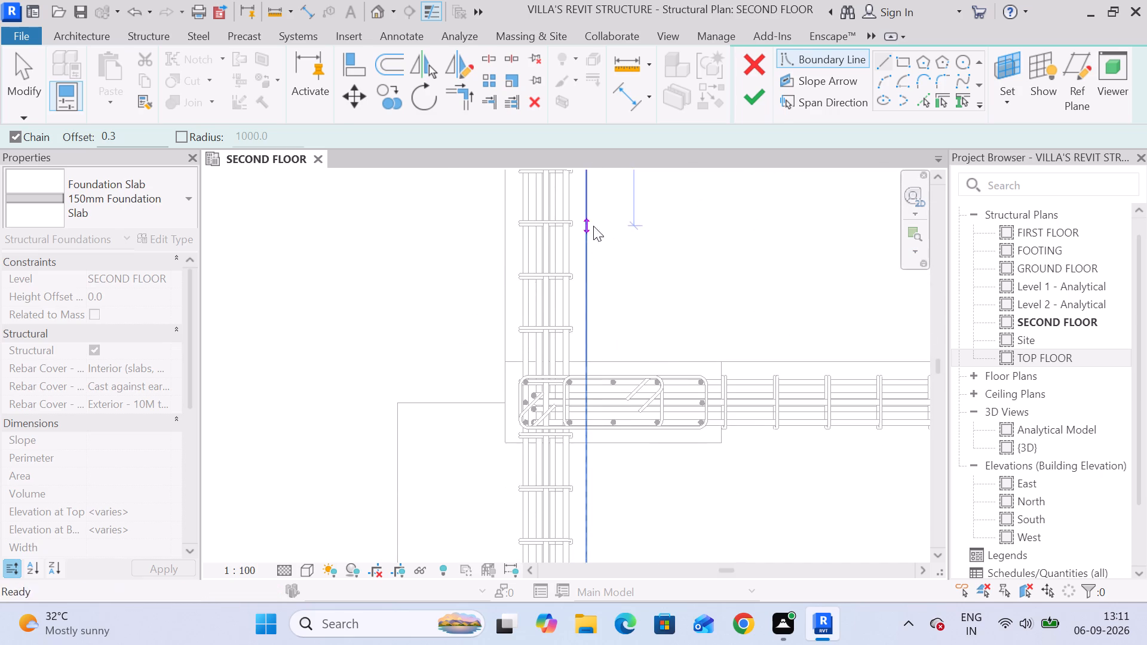
scroll(499, 403, up, 3)
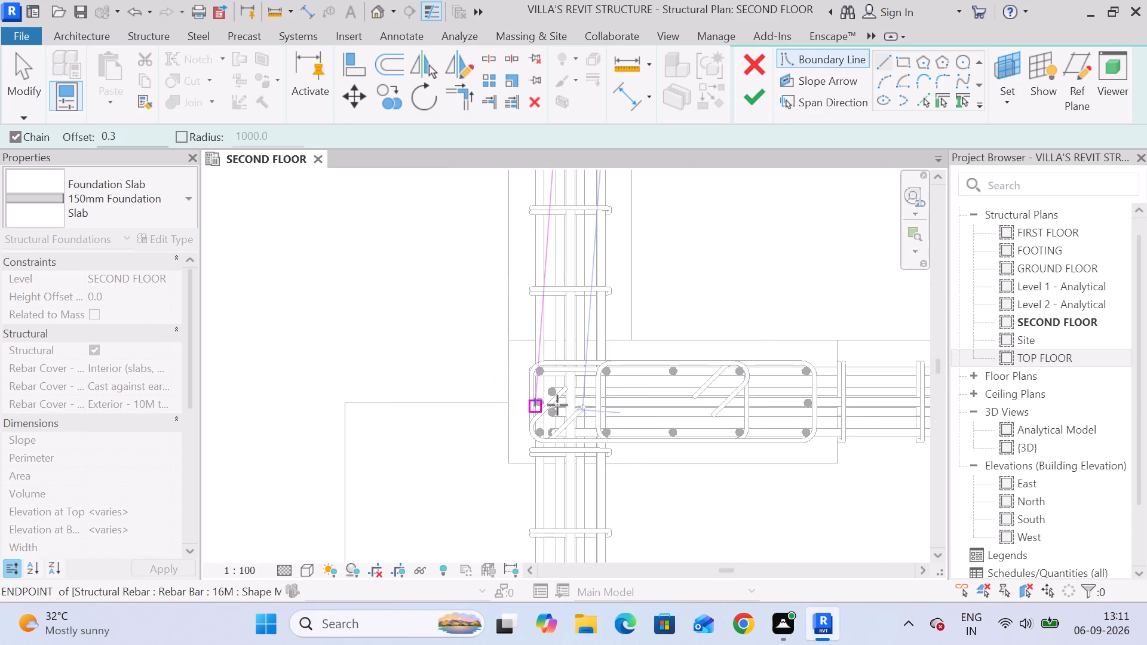
click(630, 401)
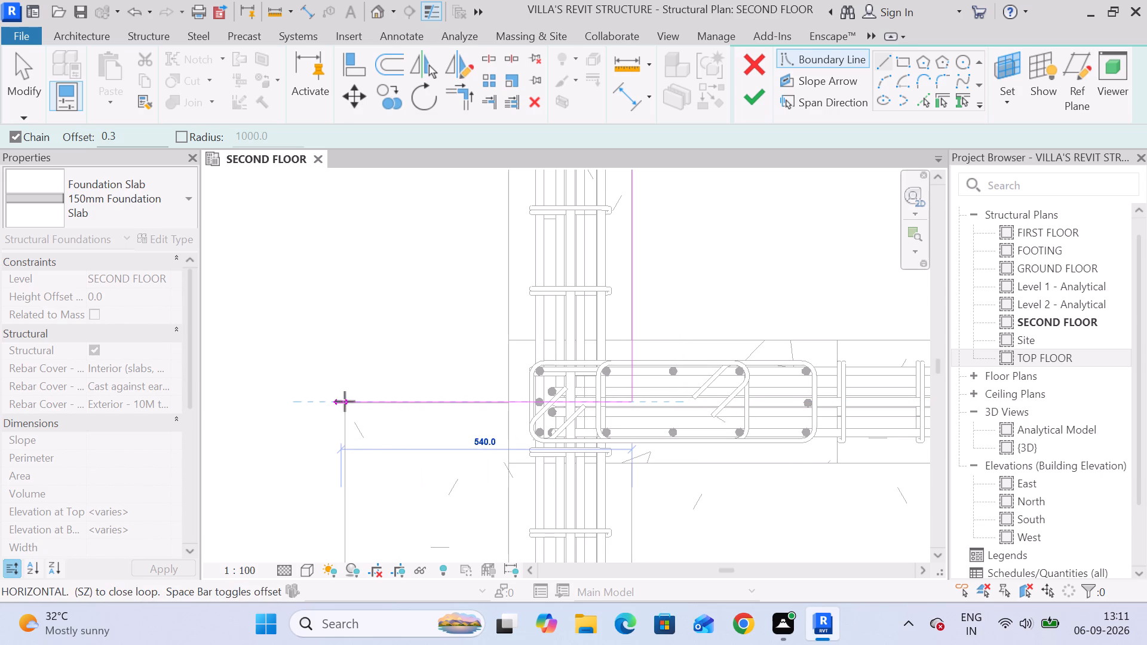
scroll(345, 401, up, 18)
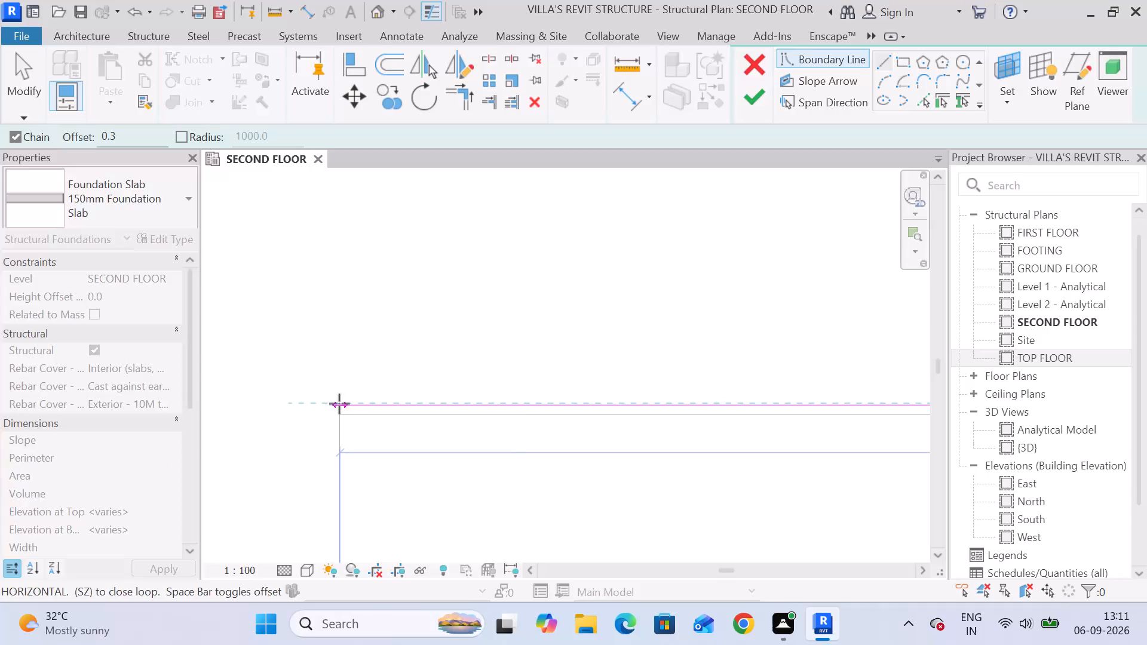
click(339, 404)
Close the edge strip's boundary with an outer vertical line up to the upper slab's outer corner, and leave line drawing.
scroll(354, 260, down, 20)
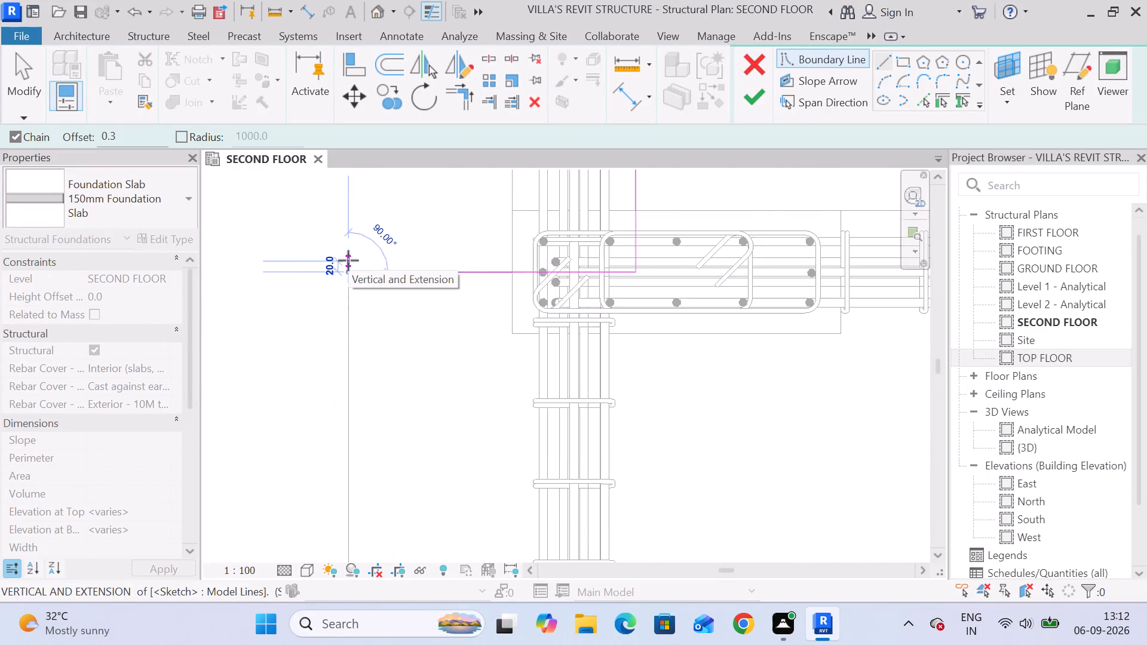
scroll(348, 260, down, 4)
middle_drag(377, 346, 398, 541)
scroll(375, 337, down, 6)
middle_drag(375, 289, 375, 569)
scroll(375, 428, down, 2)
middle_drag(376, 453, 377, 559)
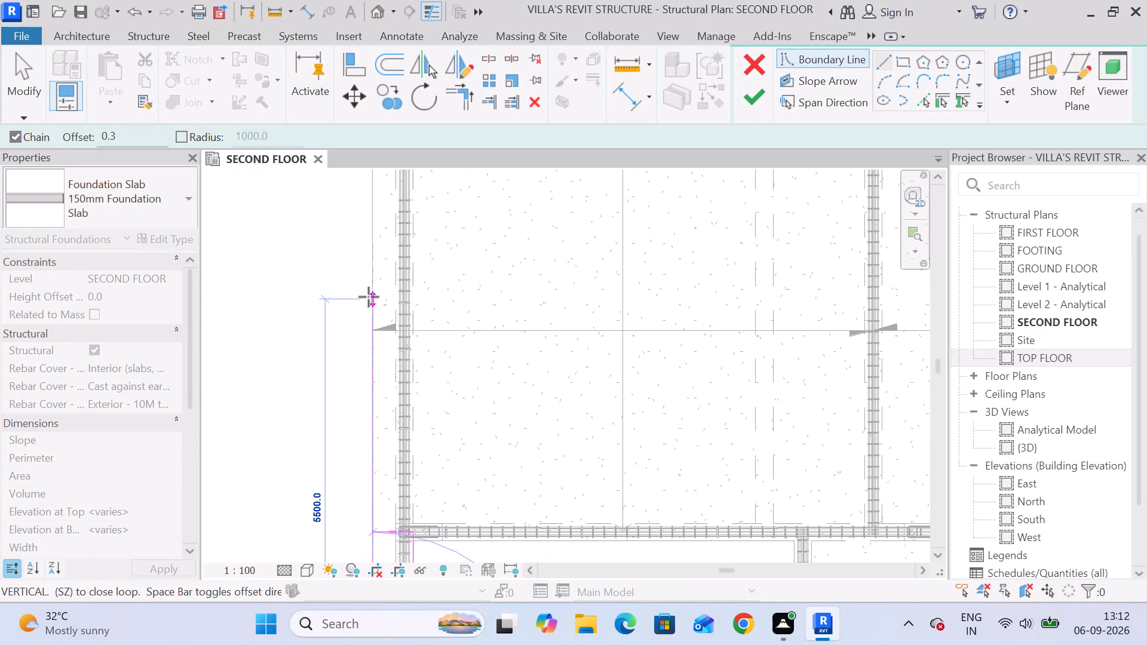
middle_drag(369, 462, 369, 266)
scroll(369, 336, up, 18)
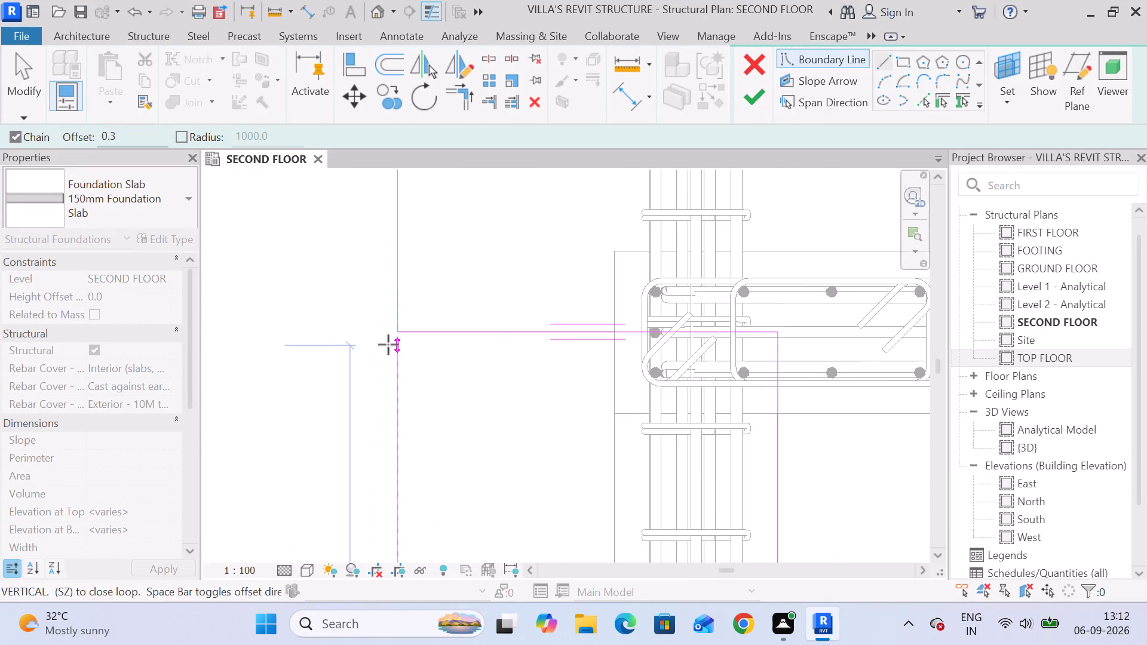
scroll(388, 345, up, 3)
scroll(402, 321, up, 20)
scroll(402, 321, up, 8)
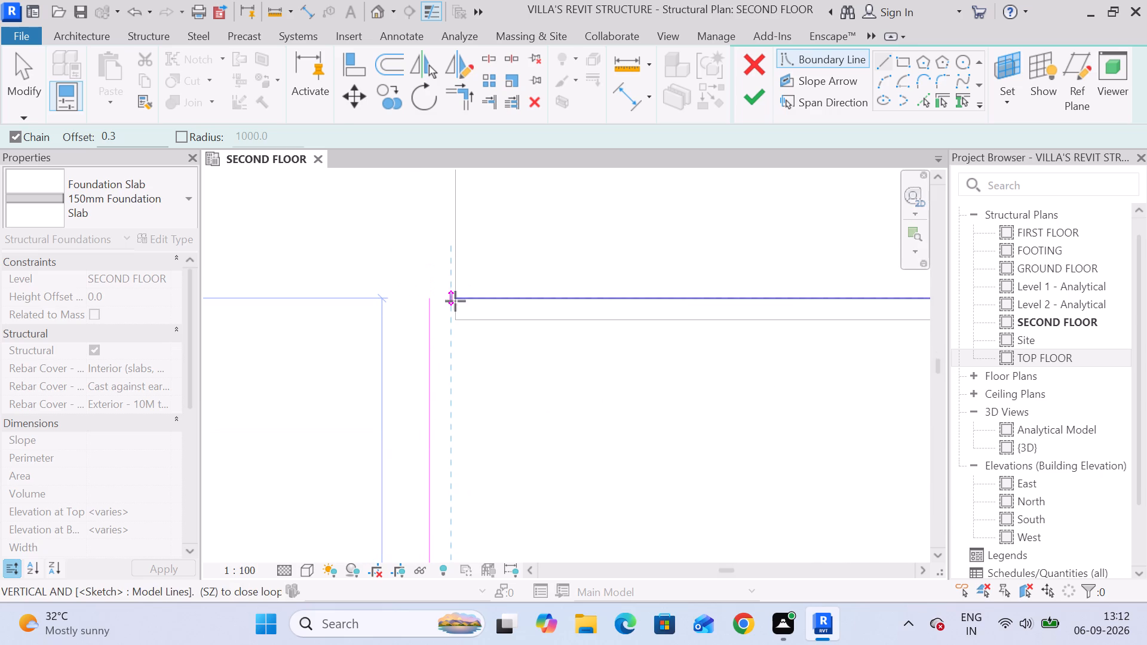
click(455, 297)
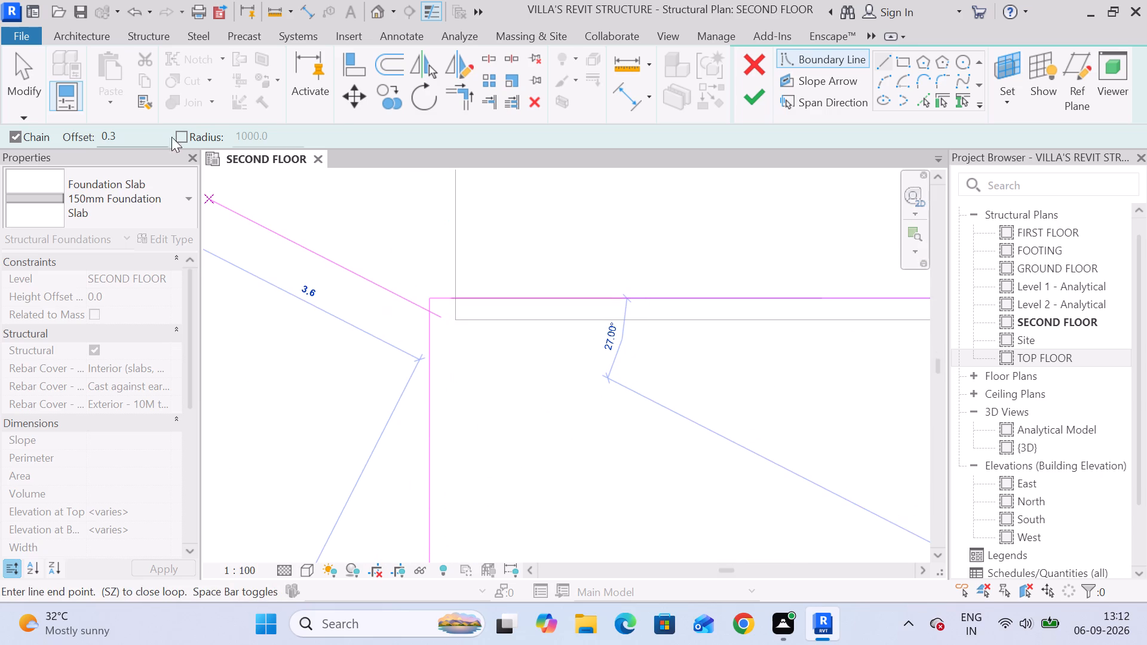
click(41, 76)
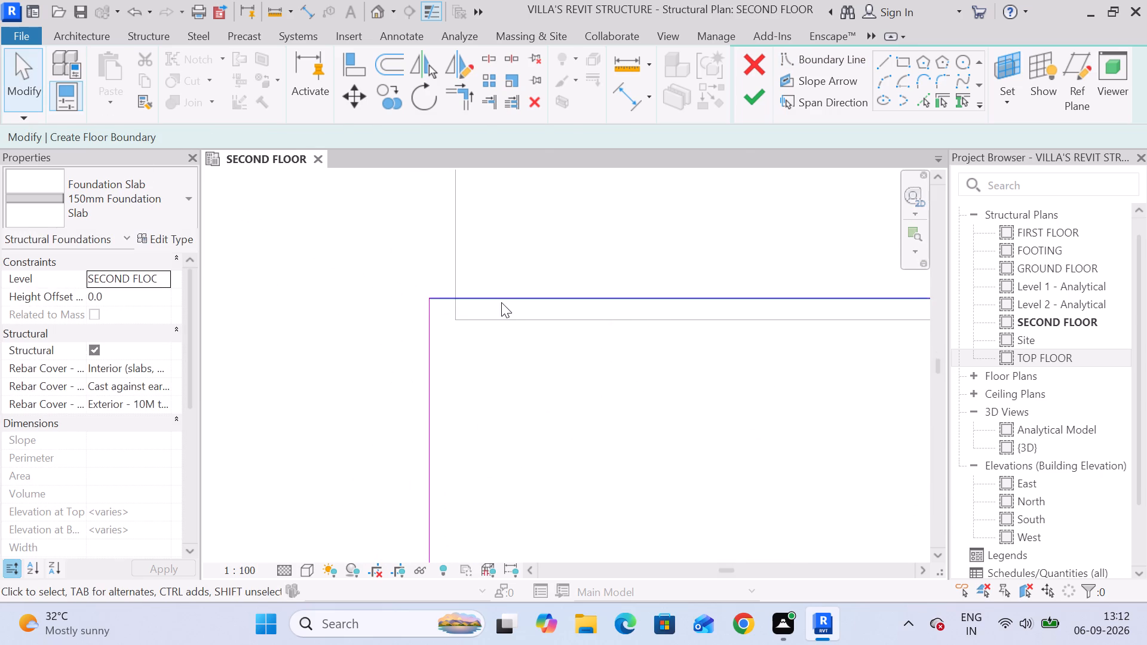
Nudge the strip's upper boundary line down onto the bottom edge of the adjoining upper slab.
click(501, 302)
scroll(508, 309, down, 6)
scroll(602, 339, down, 1)
drag(568, 314, 576, 327)
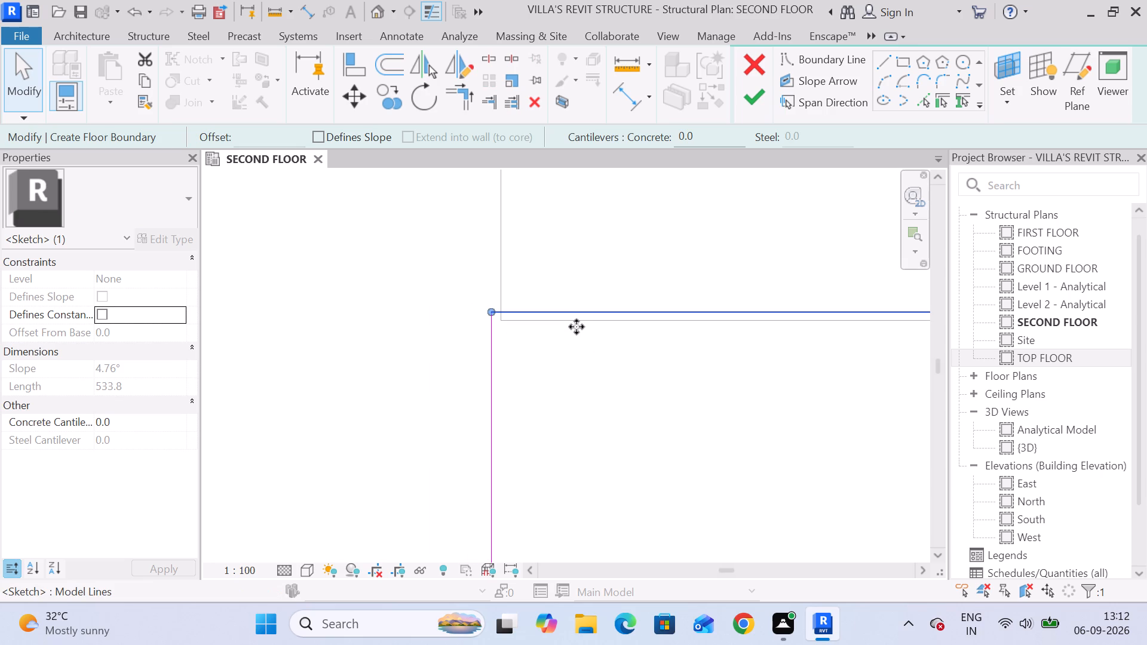
drag(576, 327, 576, 332)
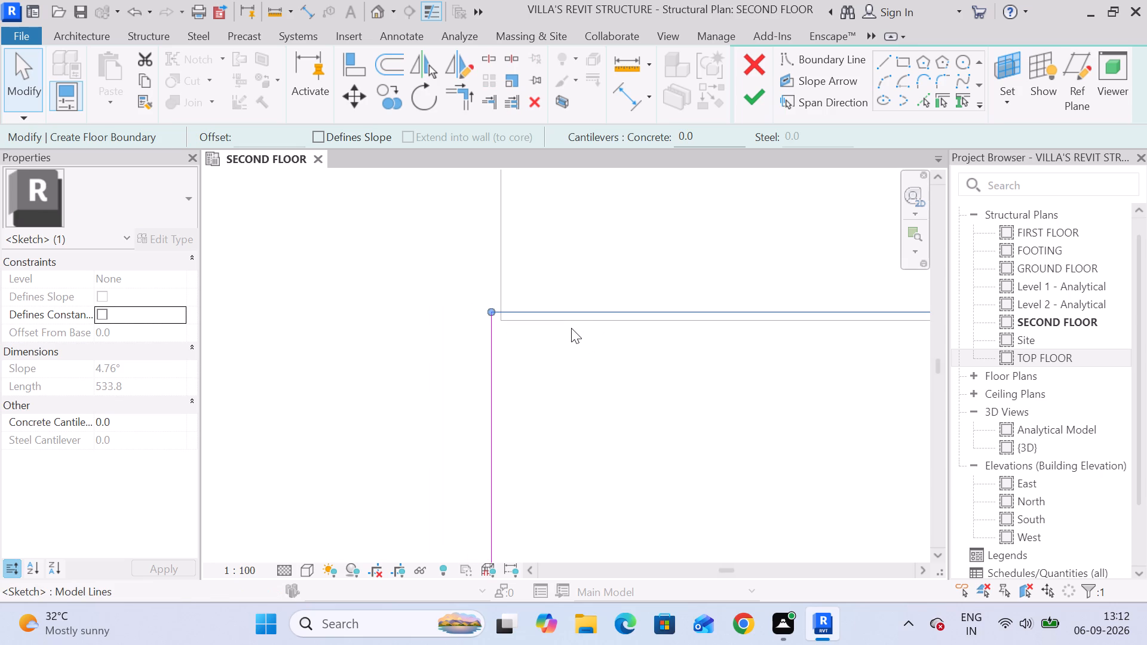
key(Down)
key(Down)
scroll(571, 328, up, 8)
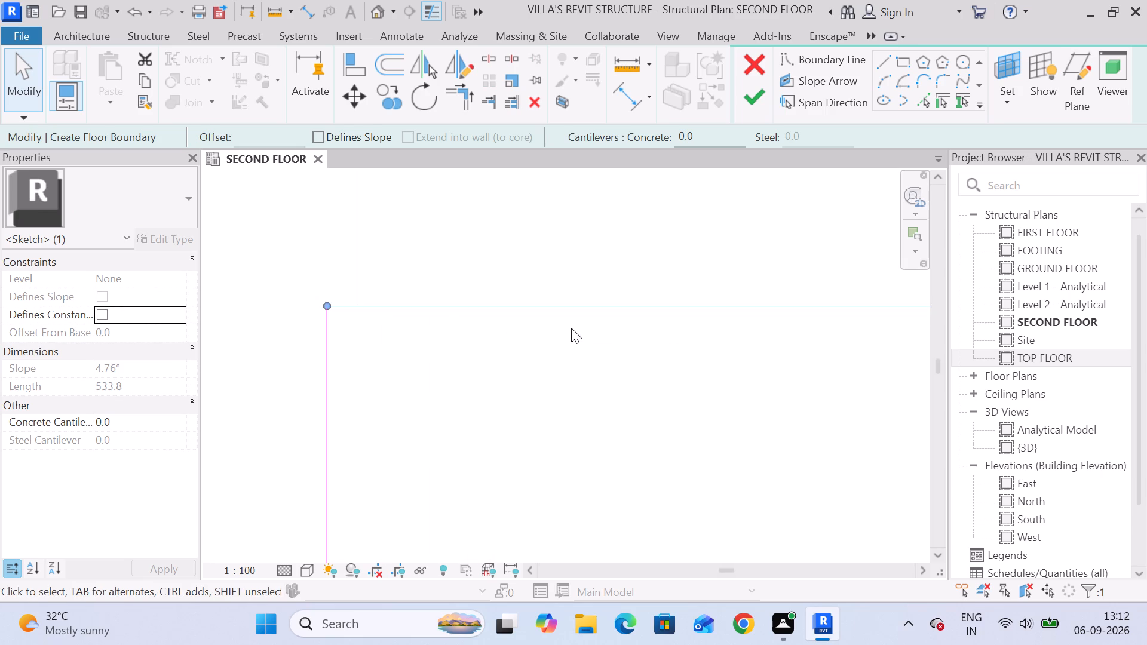
scroll(533, 272, up, 8)
scroll(569, 349, down, 10)
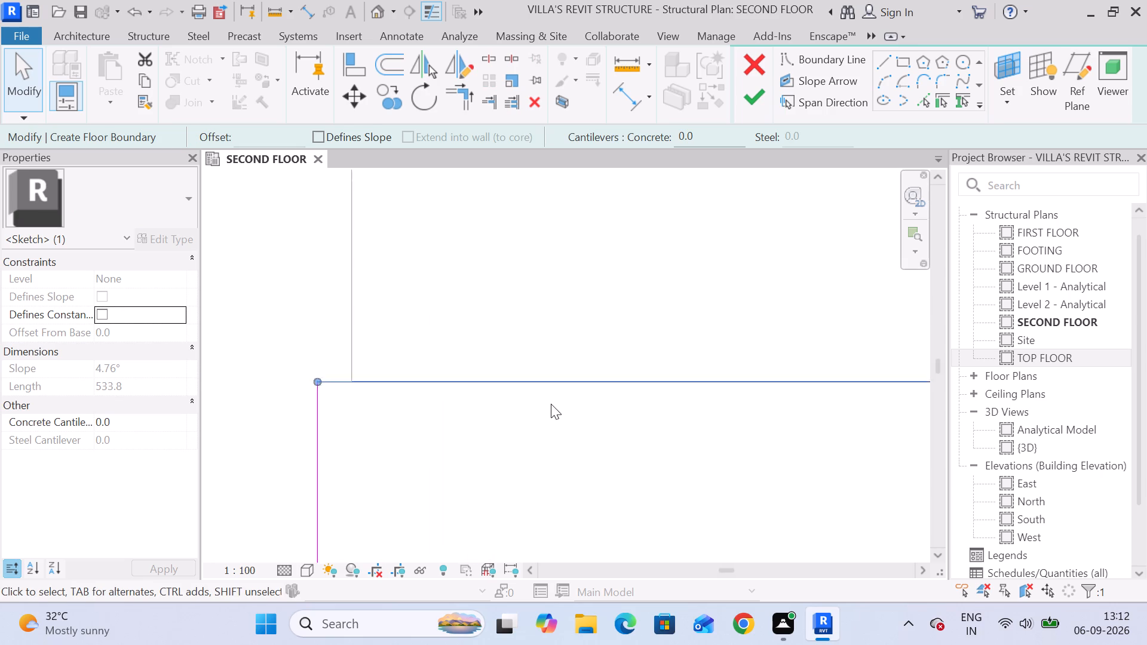
Nudge the strip's inner vertical boundary line outward onto the vertical beam's inner face.
scroll(551, 404, down, 3)
scroll(620, 417, down, 12)
scroll(688, 429, down, 10)
middle_drag(731, 470, 461, 391)
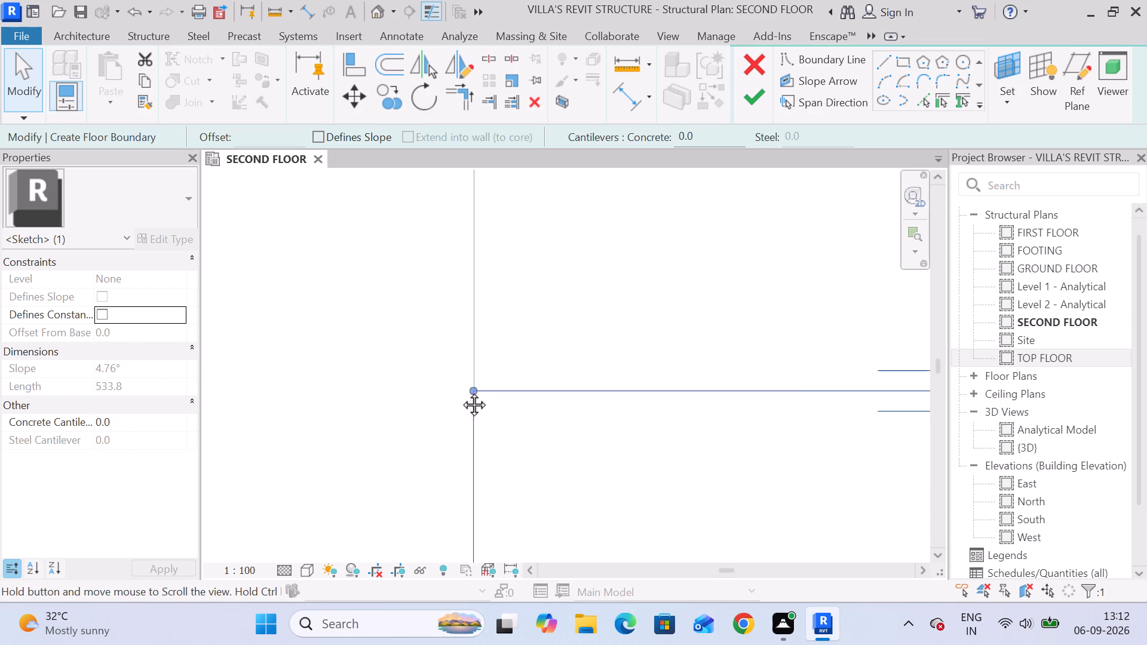
middle_drag(461, 391, 183, 376)
middle_drag(734, 372, 361, 312)
scroll(852, 274, up, 2)
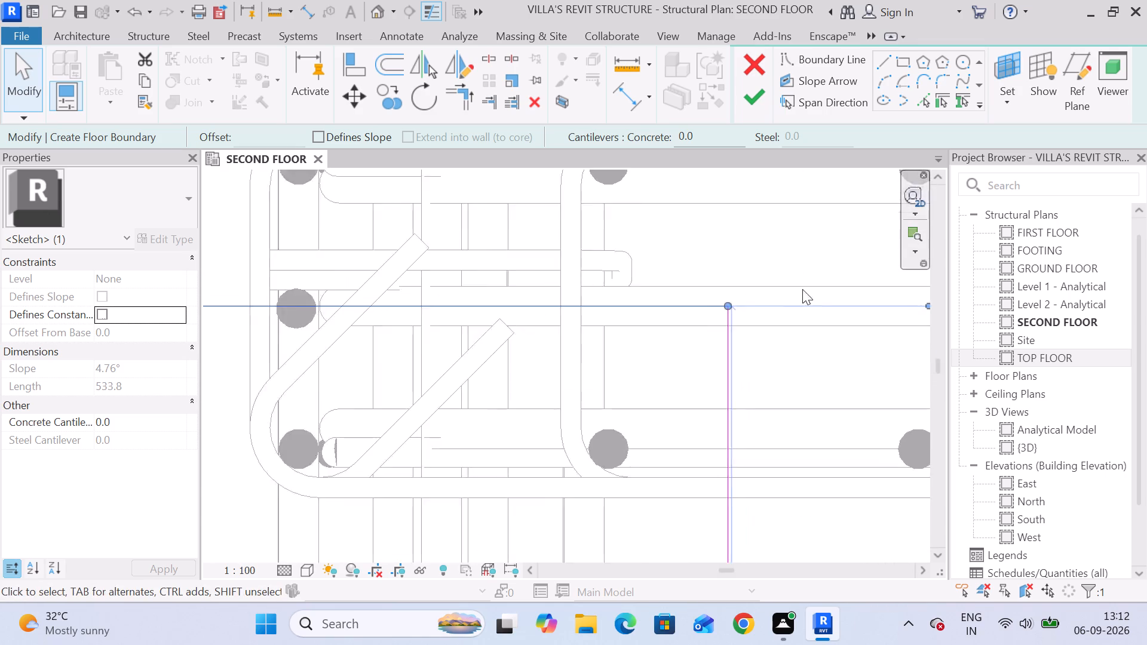
scroll(802, 289, up, 2)
scroll(728, 315, up, 9)
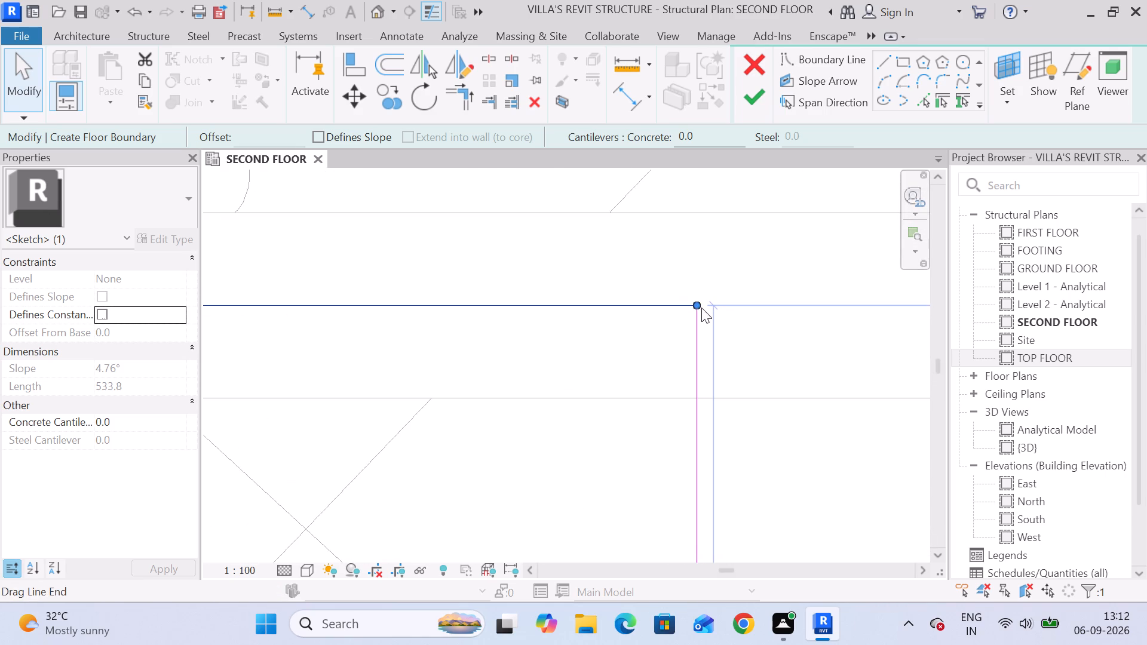
scroll(706, 310, down, 19)
scroll(708, 518, up, 10)
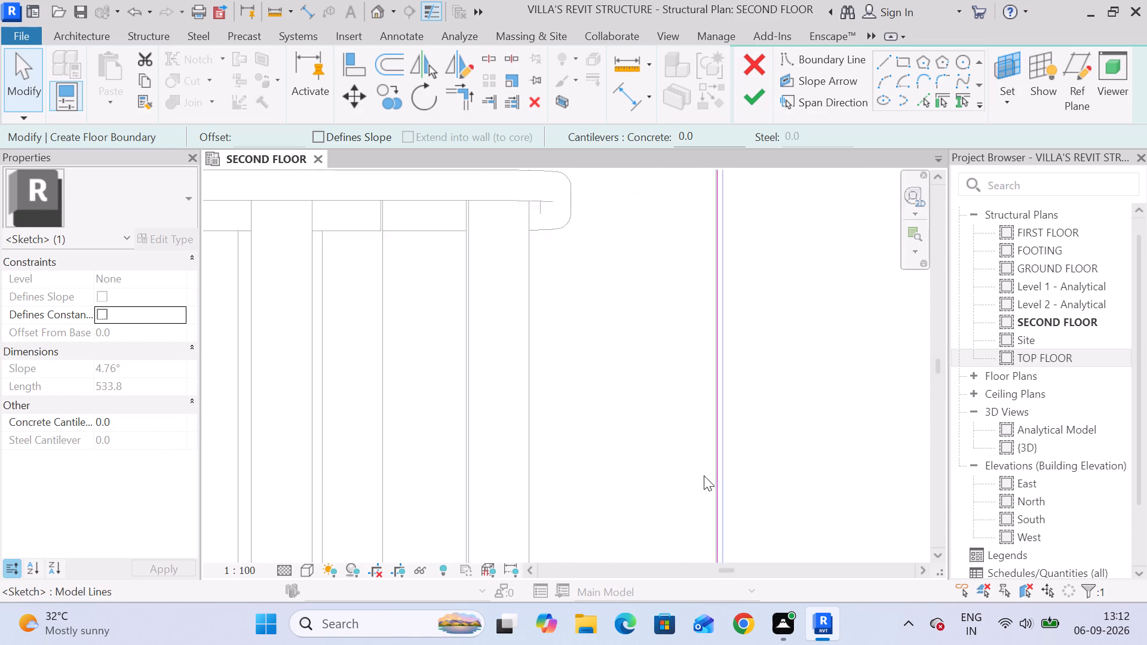
scroll(704, 475, up, 14)
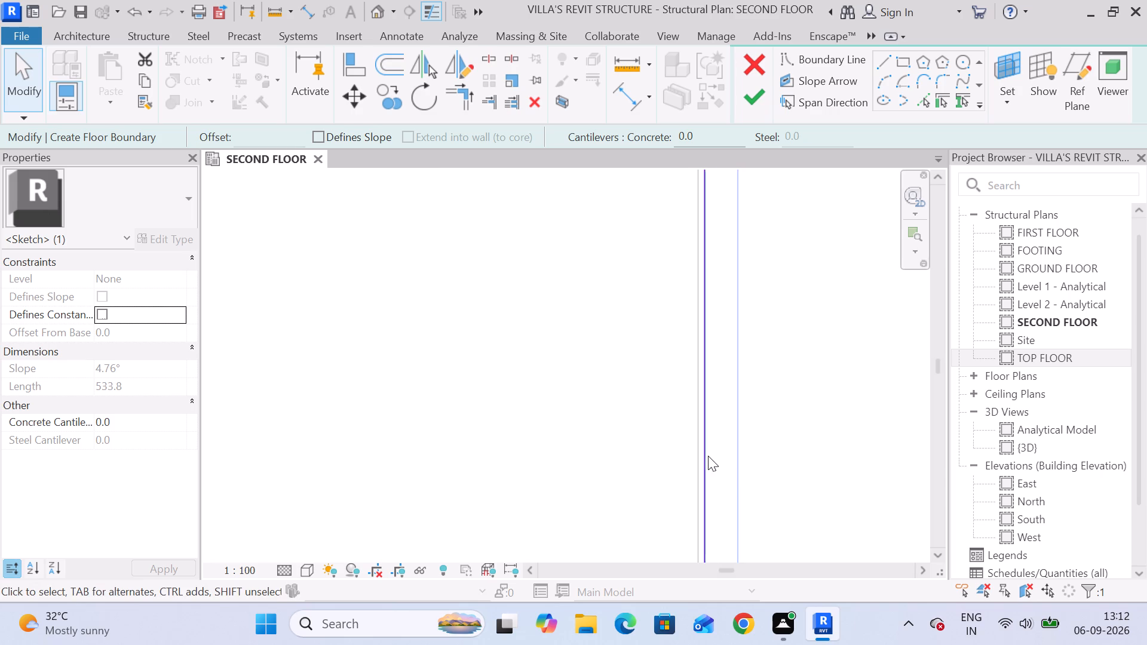
click(708, 456)
key(Left)
key(Left)
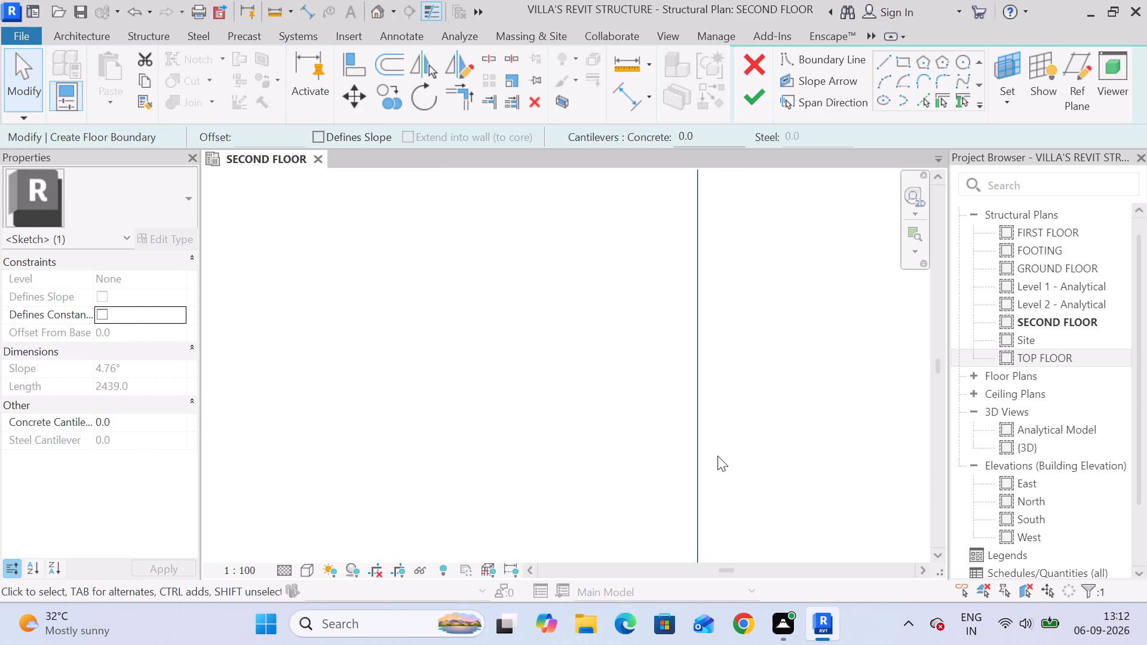
key(Left)
scroll(663, 475, down, 6)
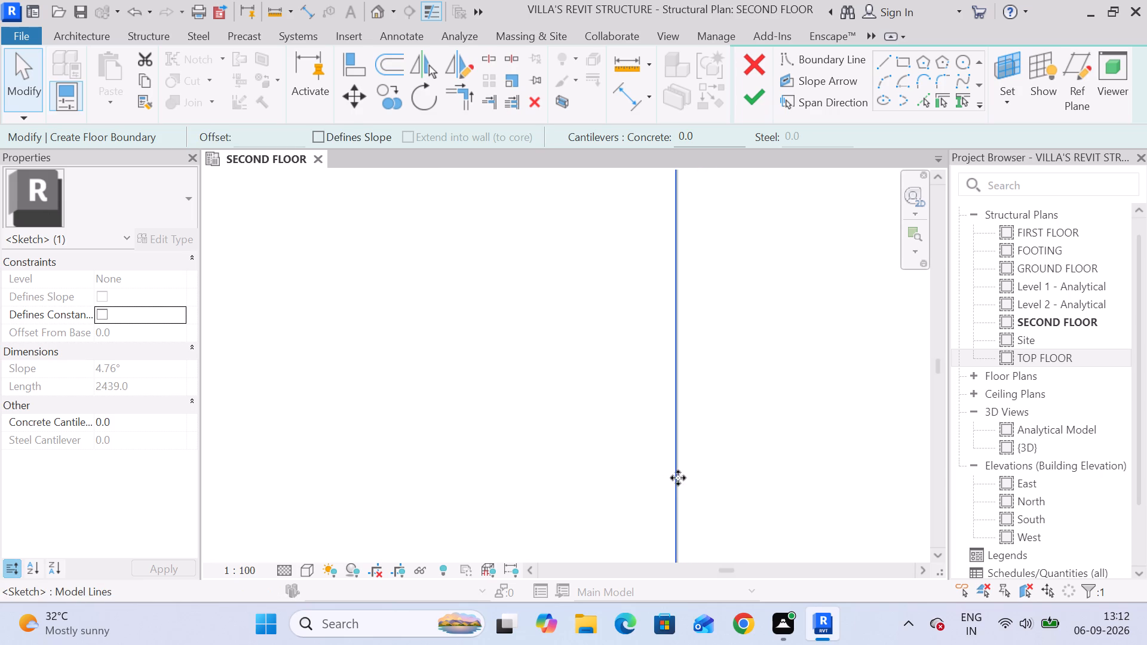
scroll(662, 509, down, 18)
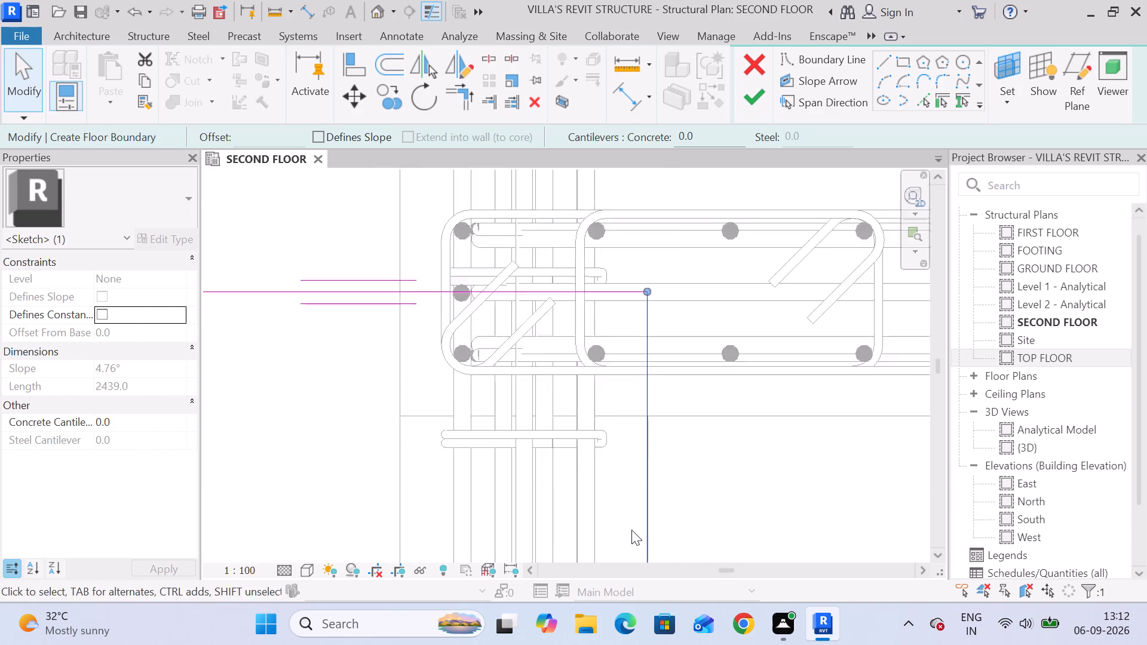
Check the edge strip's boundary corners and finish the sketch to create the 150mm foundation slab strip.
scroll(631, 530, down, 8)
middle_drag(655, 544, 652, 274)
middle_drag(648, 515, 645, 277)
scroll(657, 384, down, 6)
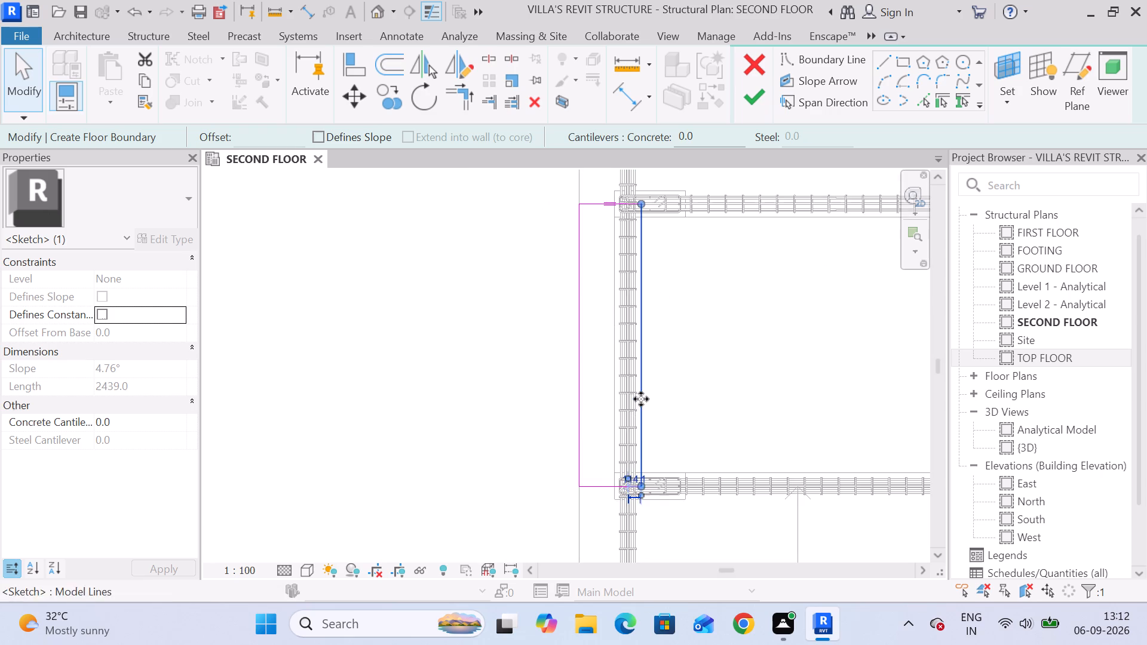
scroll(617, 496, up, 20)
scroll(617, 496, up, 11)
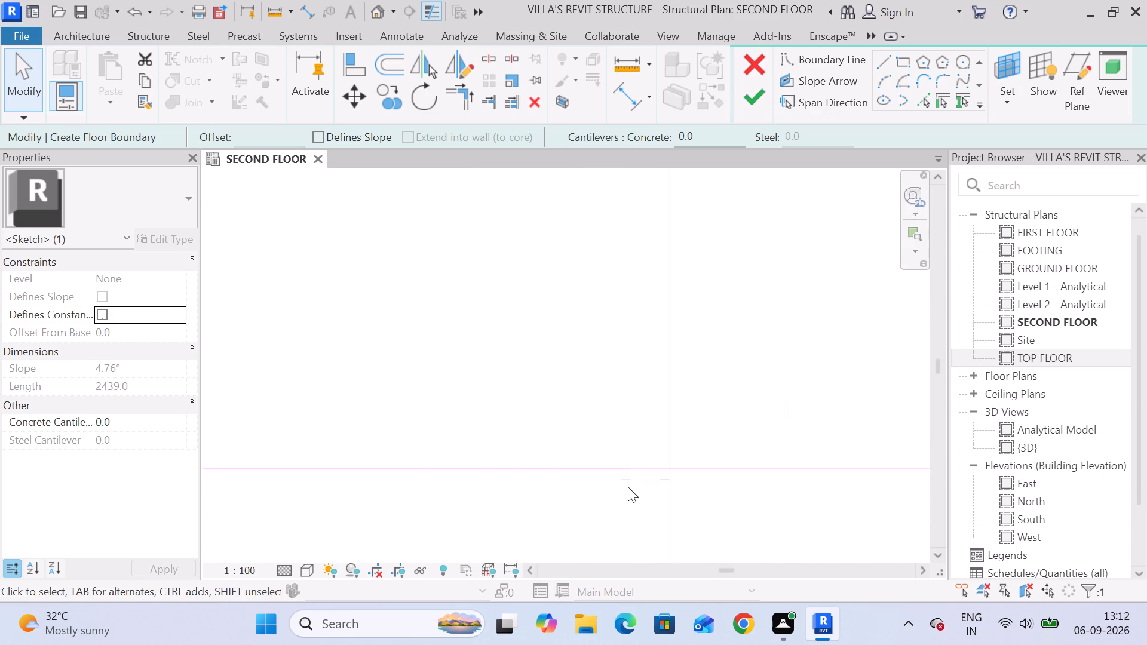
scroll(639, 487, down, 20)
scroll(639, 487, down, 4)
click(766, 96)
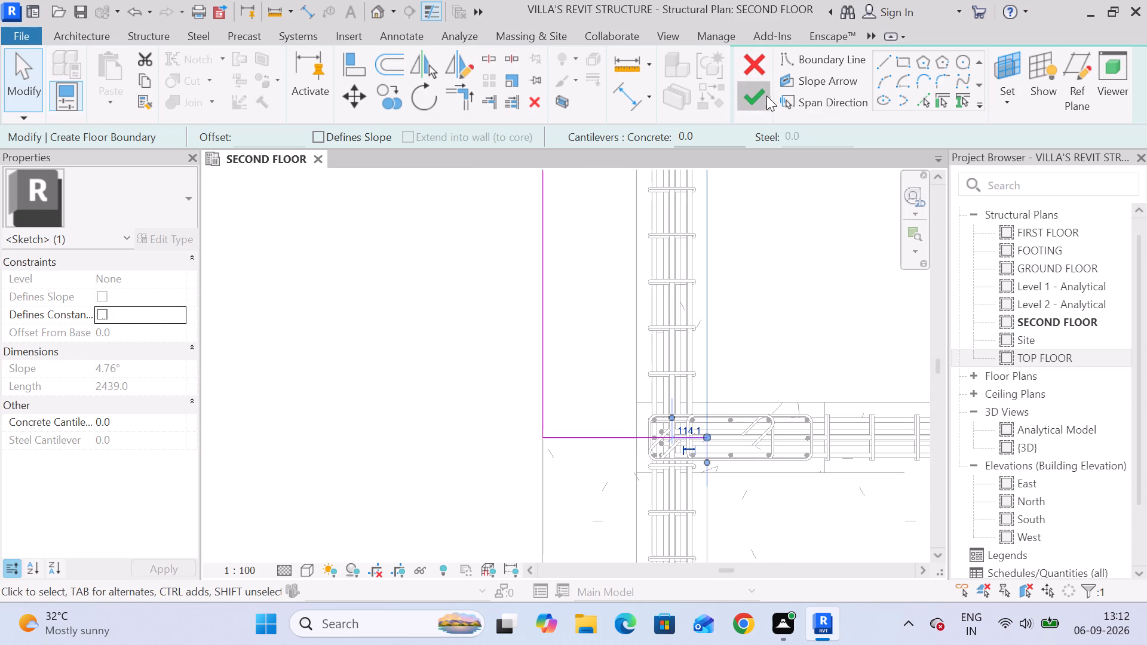
click(429, 291)
Examine the slab layout across the whole SECOND FLOOR plan, including the slab at the lower outer corner.
scroll(495, 287, down, 14)
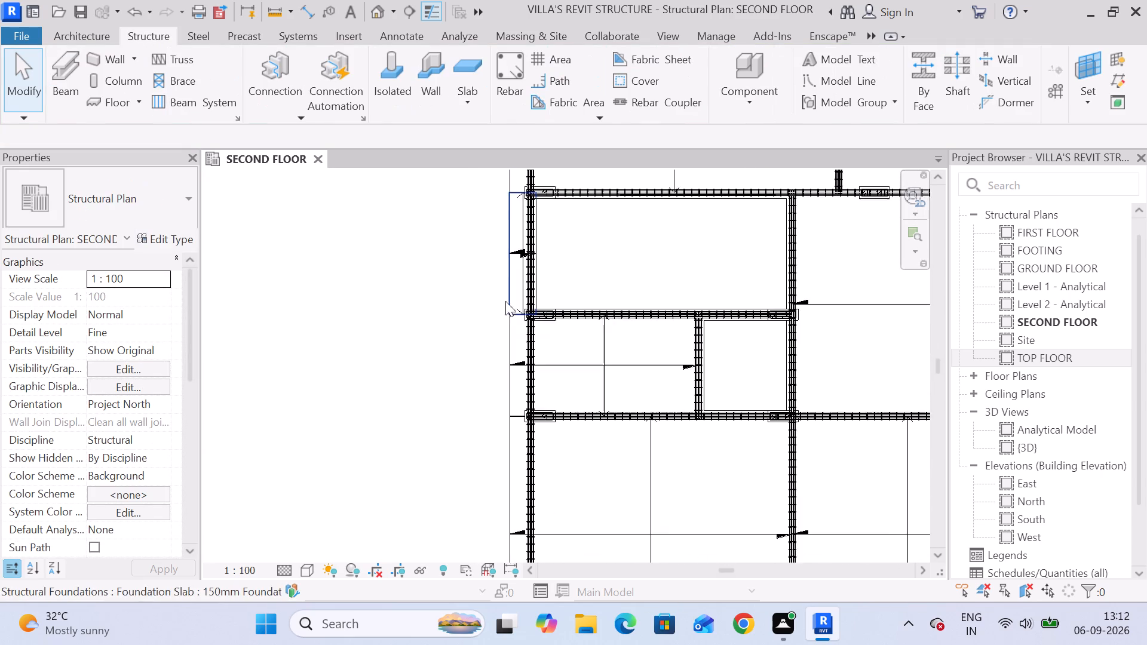
scroll(551, 290, down, 4)
middle_drag(553, 342, 556, 352)
middle_drag(579, 302, 533, 380)
scroll(567, 317, down, 1)
scroll(560, 385, down, 4)
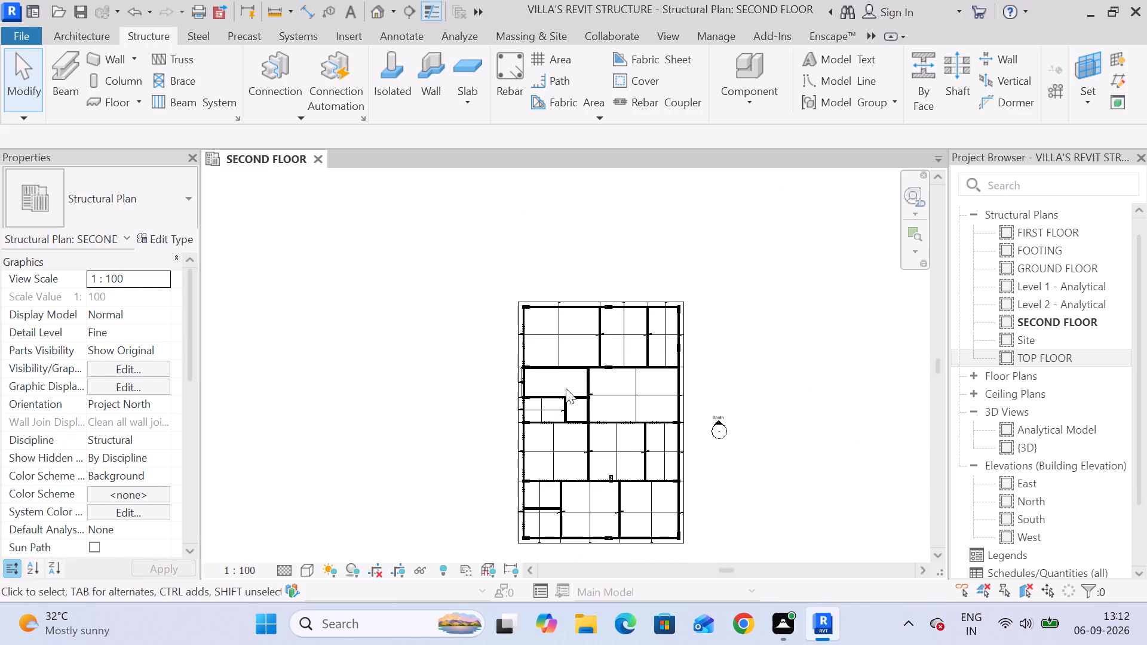
middle_drag(566, 388, 551, 348)
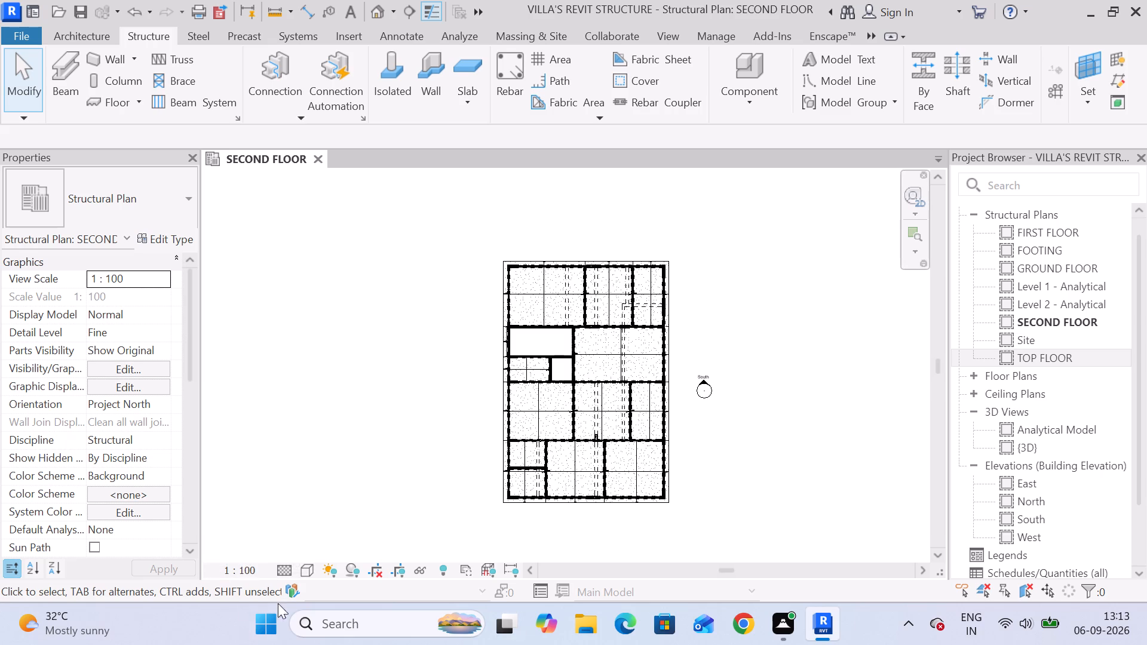
click(651, 507)
middle_drag(737, 527, 717, 448)
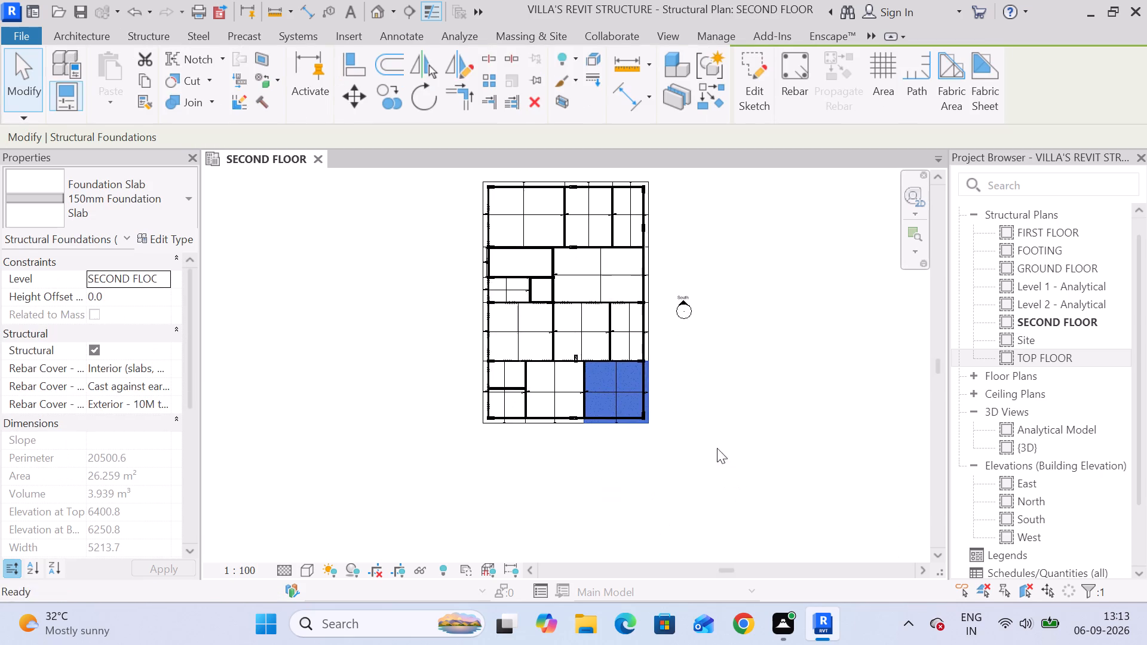
scroll(679, 417, up, 6)
scroll(470, 340, up, 4)
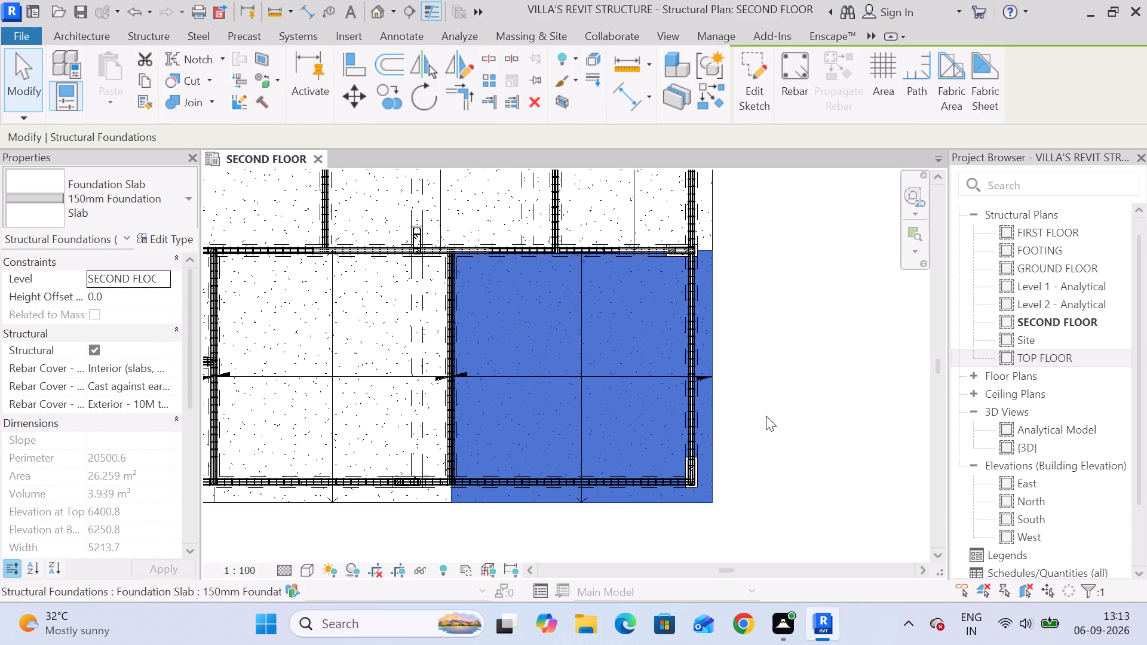
click(805, 426)
Select everything in the floor plan outline and review the warnings related to the selected elements.
scroll(811, 441, down, 12)
drag(582, 219, 787, 453)
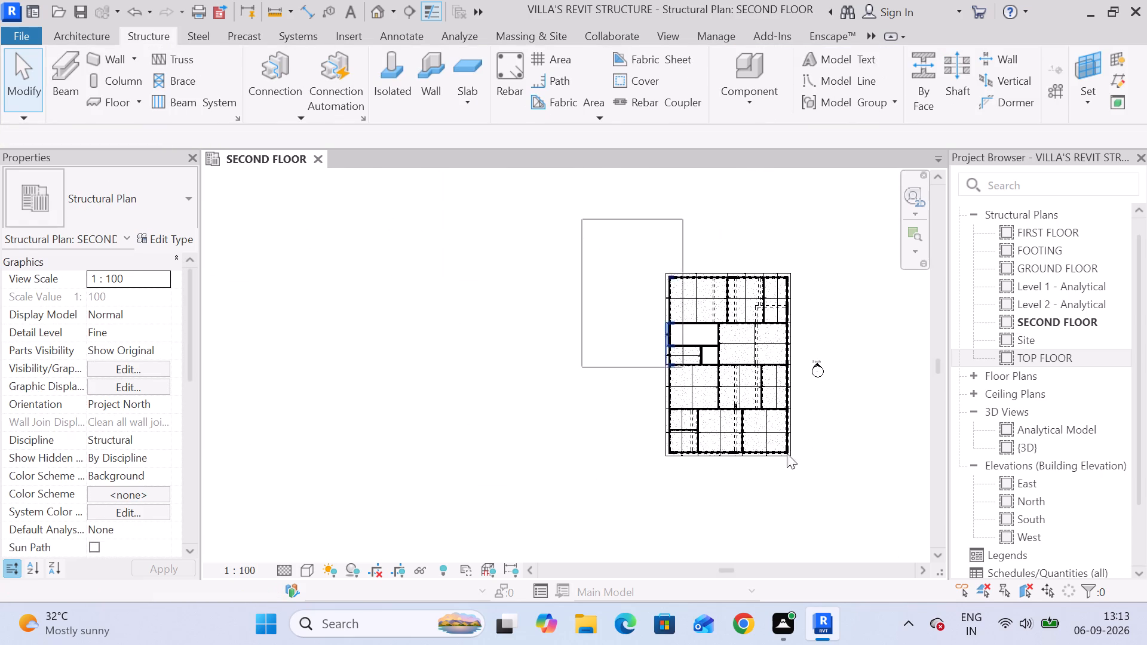
drag(787, 453, 825, 486)
middle_drag(811, 489, 650, 417)
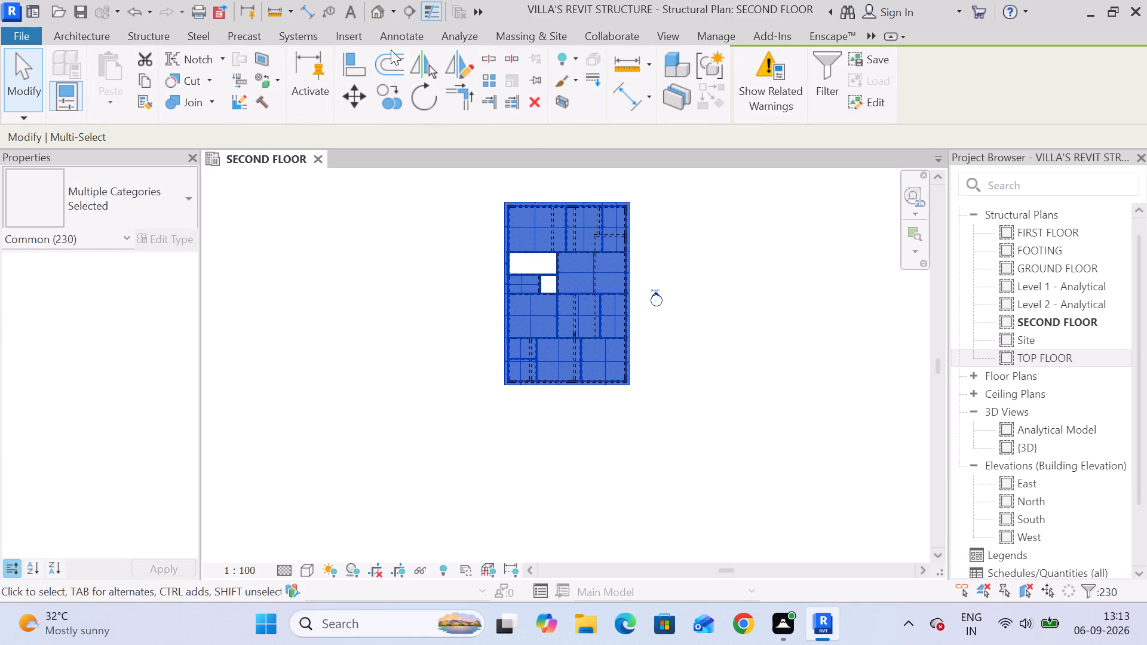
click(762, 103)
click(729, 213)
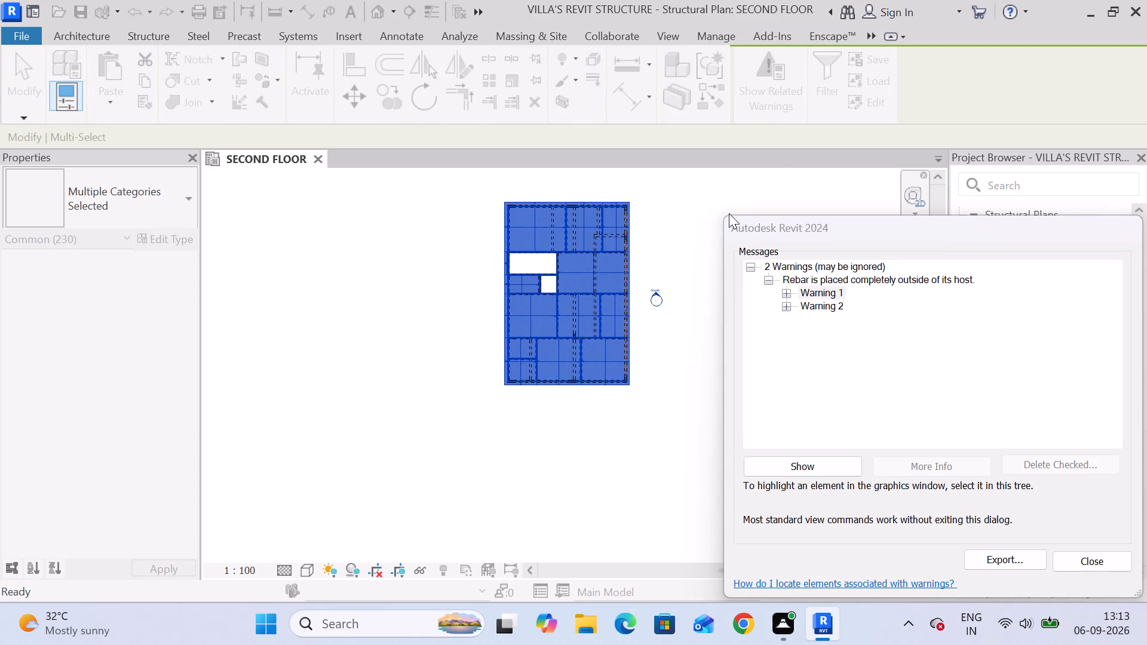
drag(703, 238, 710, 241)
click(1071, 557)
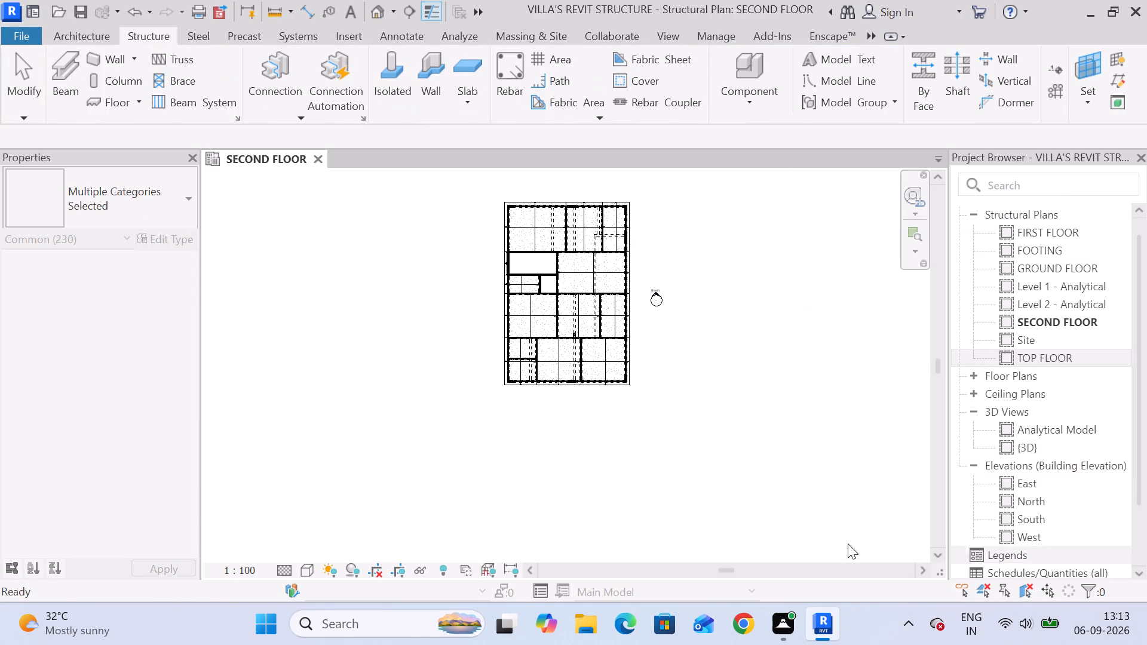
Select the whole floor plan and filter the selection to Structural Foundations and Foundation Span Direction Symbols only.
middle_drag(630, 299, 648, 363)
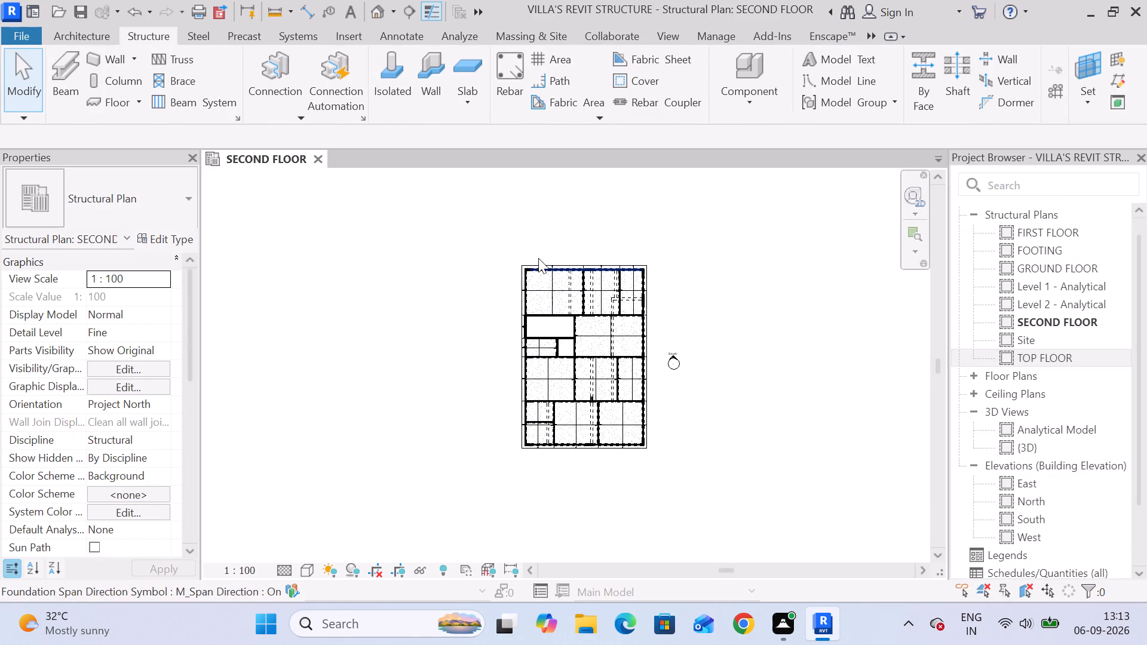
drag(498, 227, 653, 463)
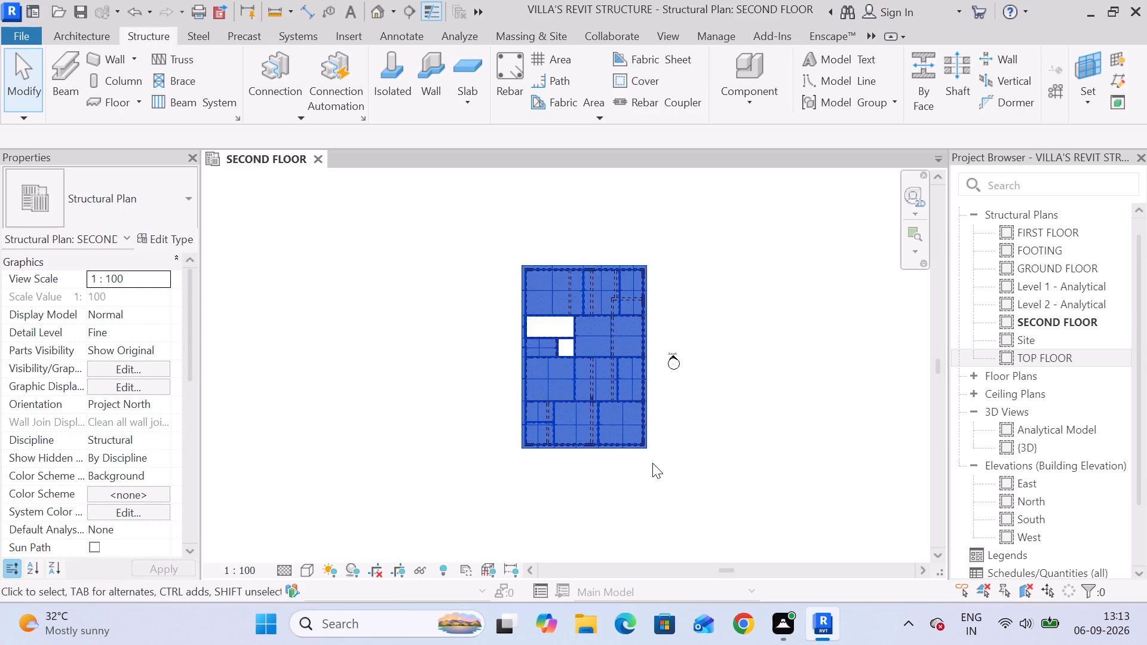
click(649, 177)
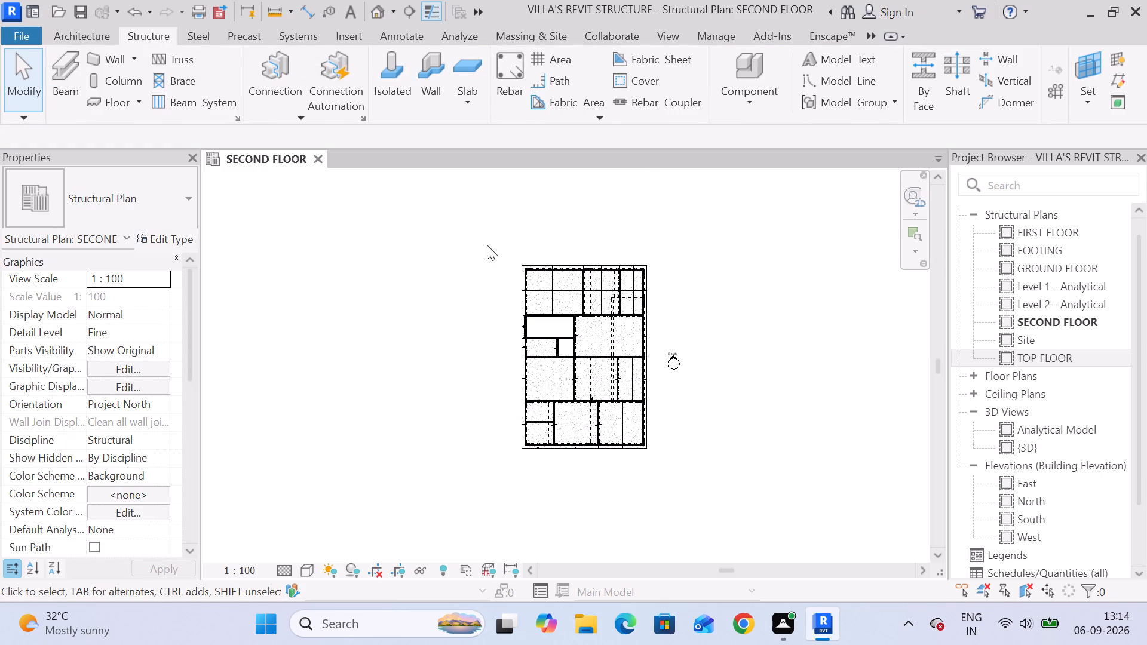
drag(487, 245, 653, 463)
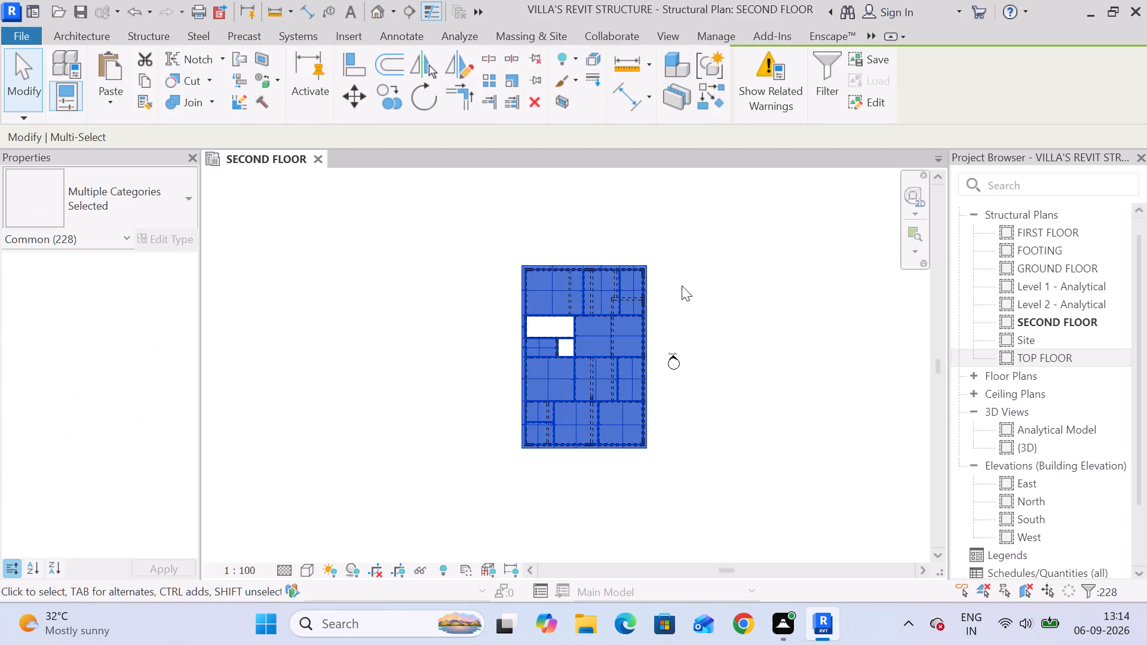
click(815, 71)
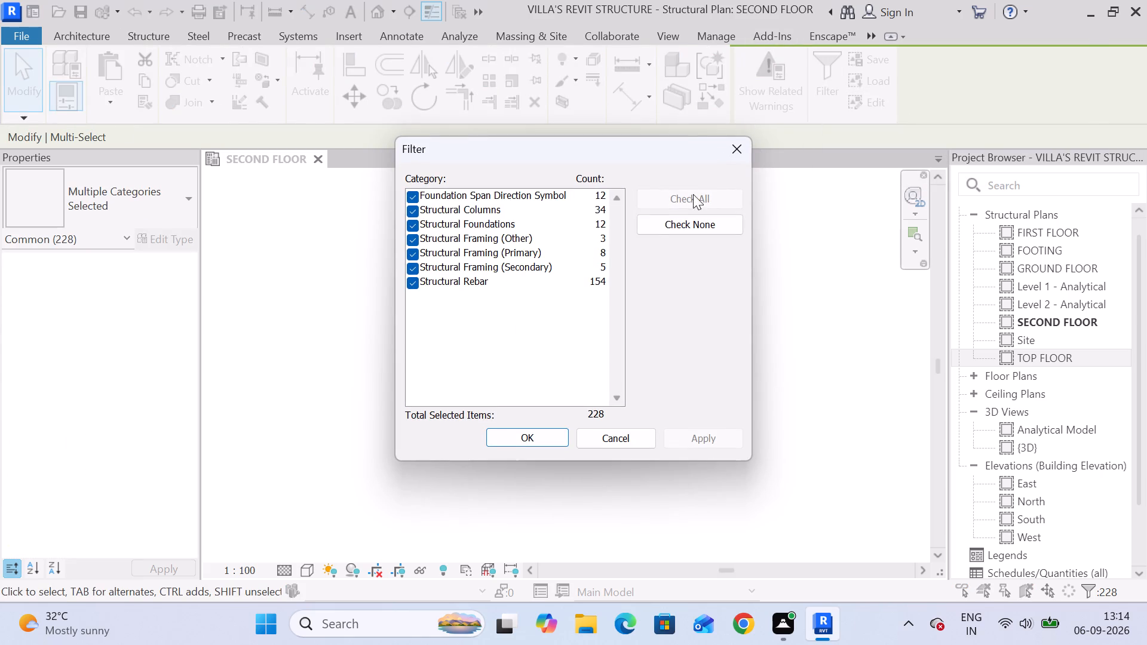
click(655, 226)
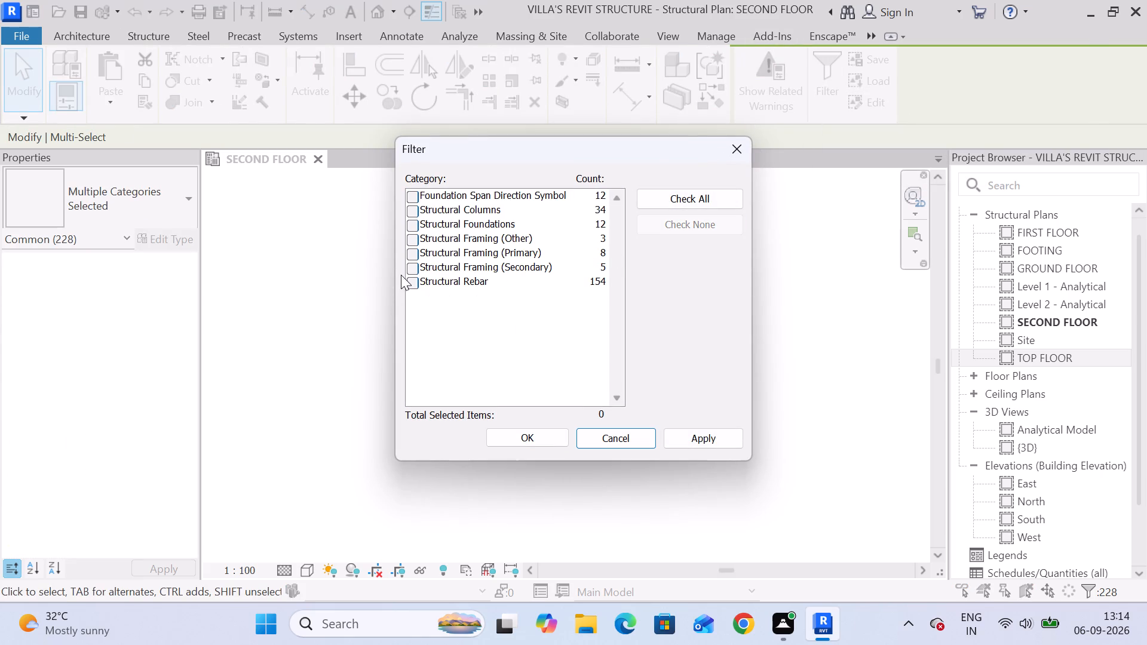
click(413, 227)
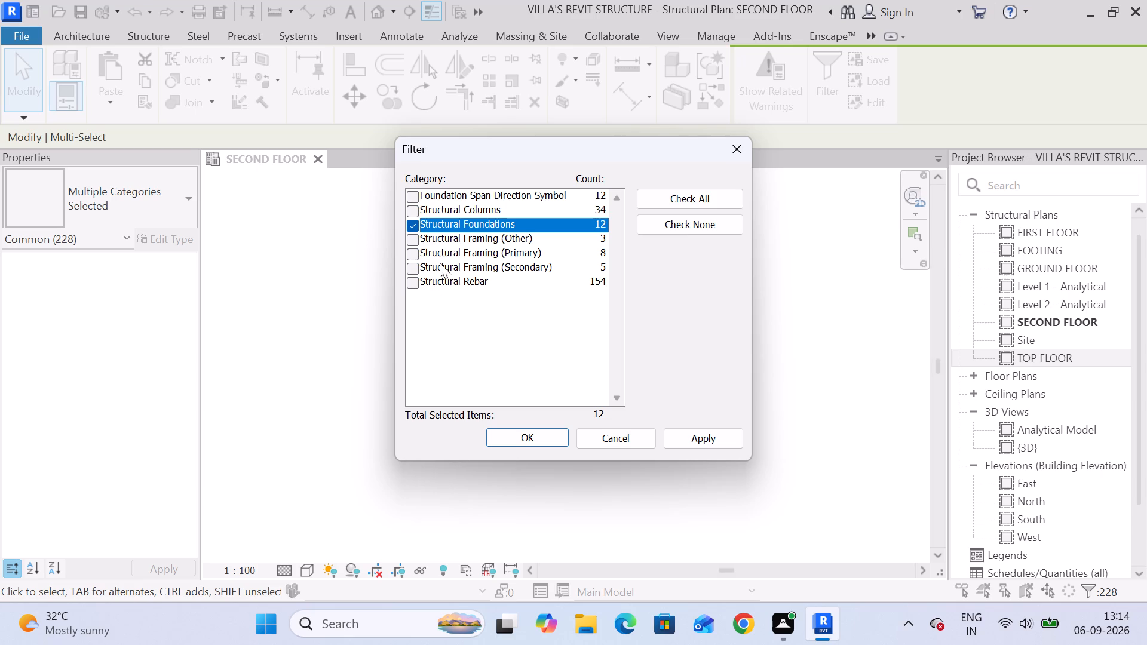
click(418, 192)
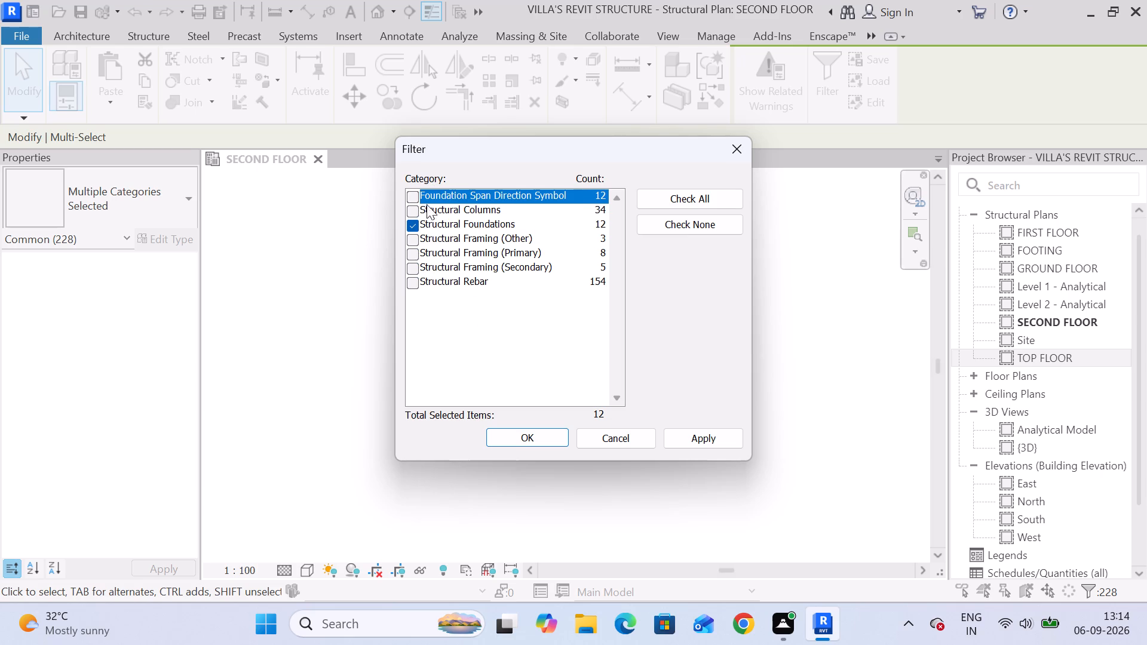
click(416, 197)
click(528, 438)
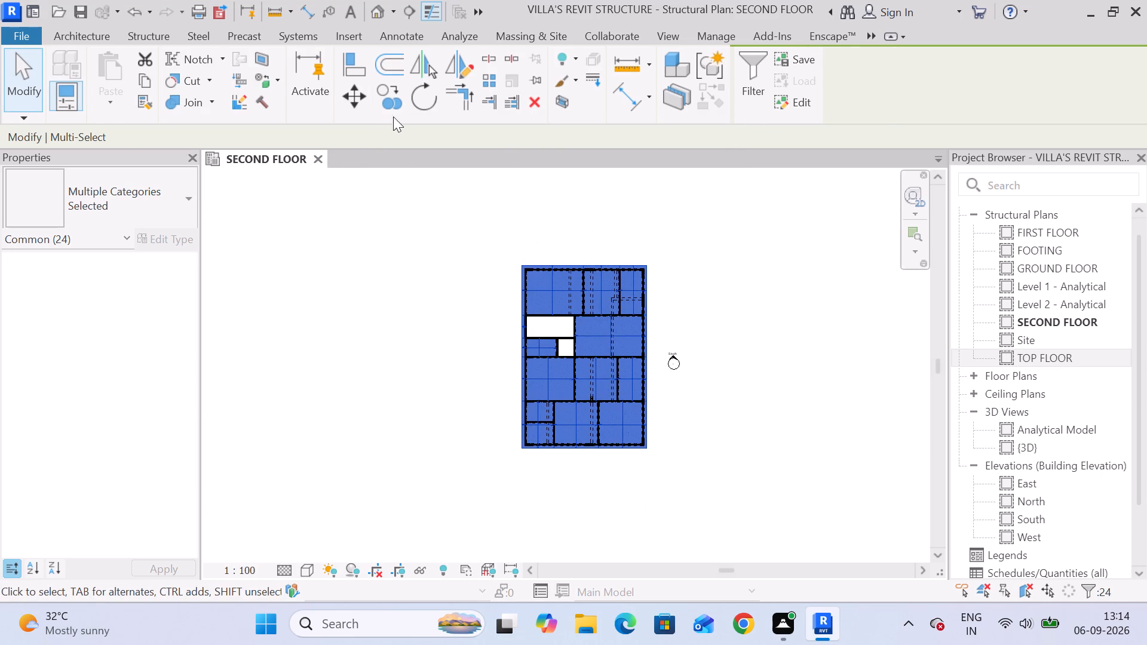
Move the selected slabs and span symbols about 169000 mm horizontally away from the beam grid, from their upper outer corner, with Constrain on.
click(357, 93)
scroll(519, 260, up, 2)
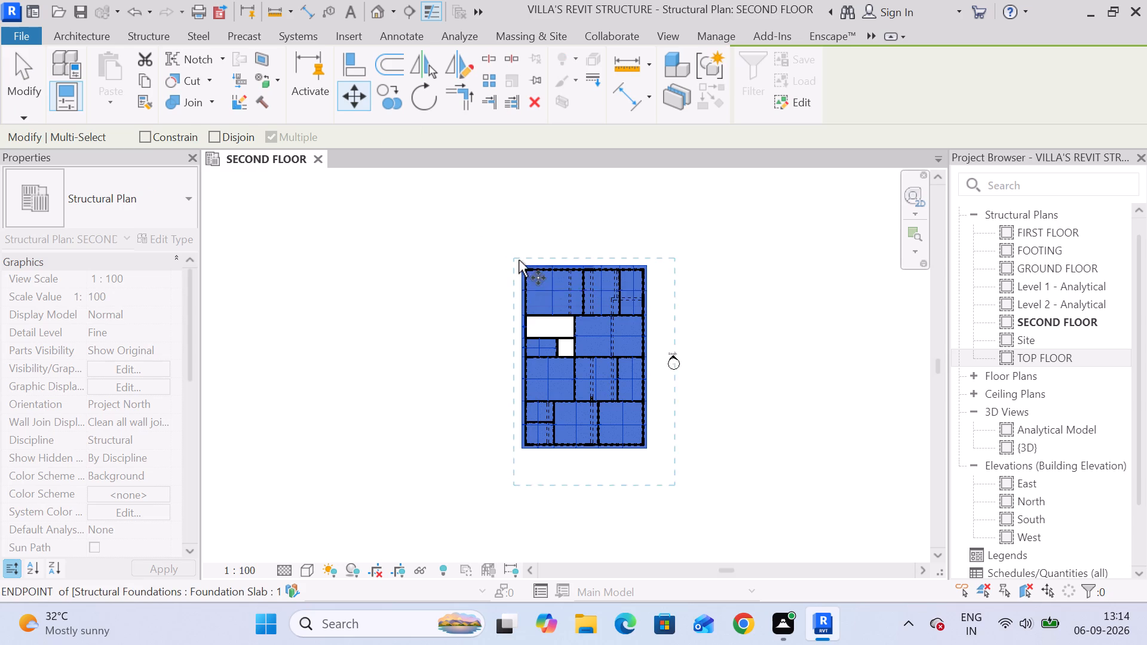
scroll(519, 260, up, 7)
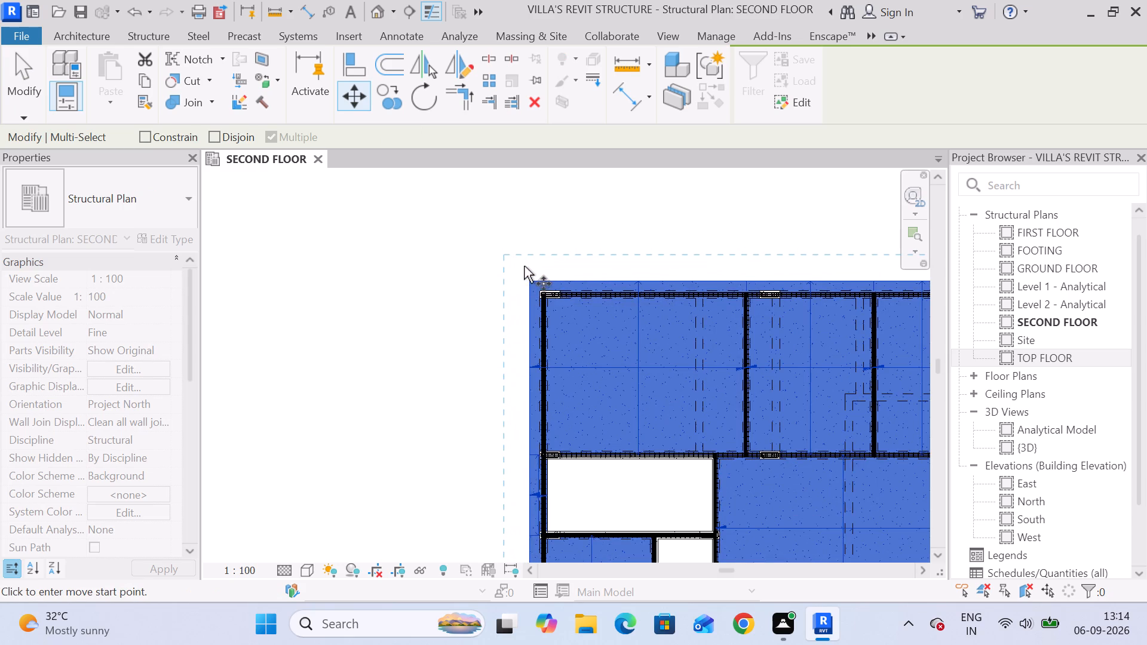
scroll(524, 266, up, 5)
click(536, 296)
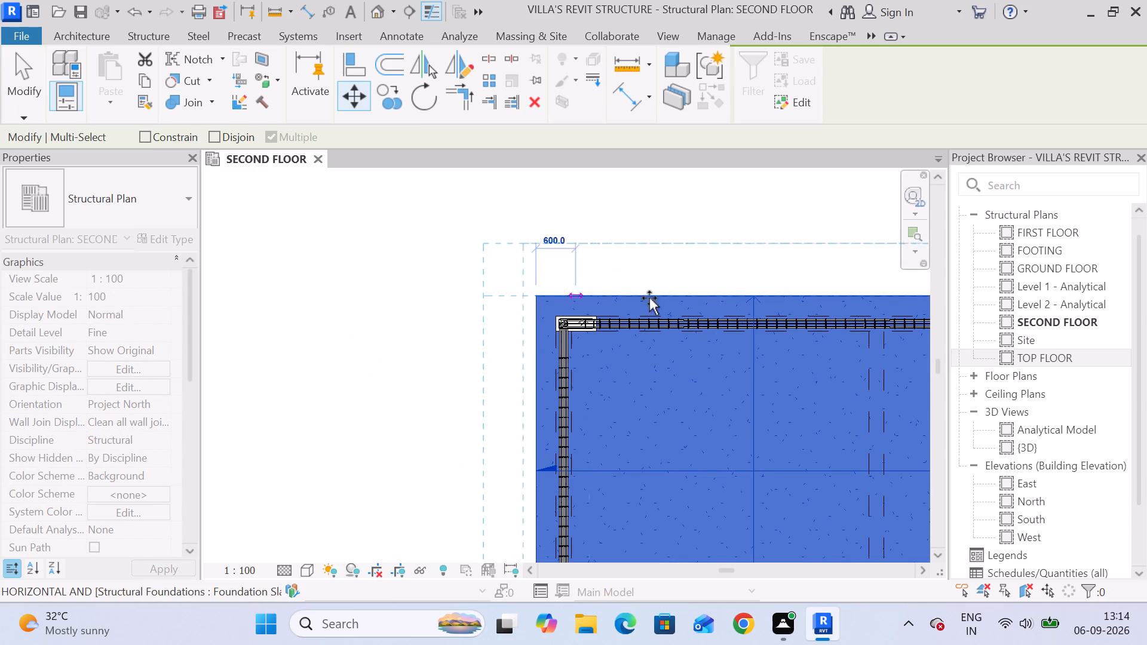
scroll(674, 299, down, 10)
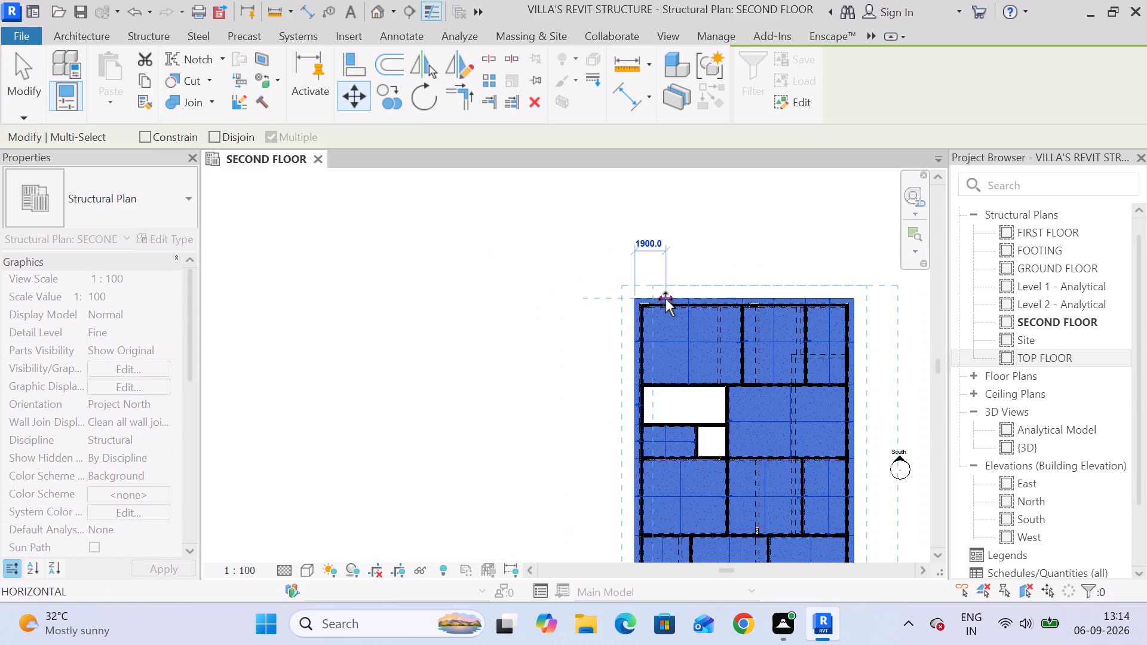
scroll(665, 299, down, 6)
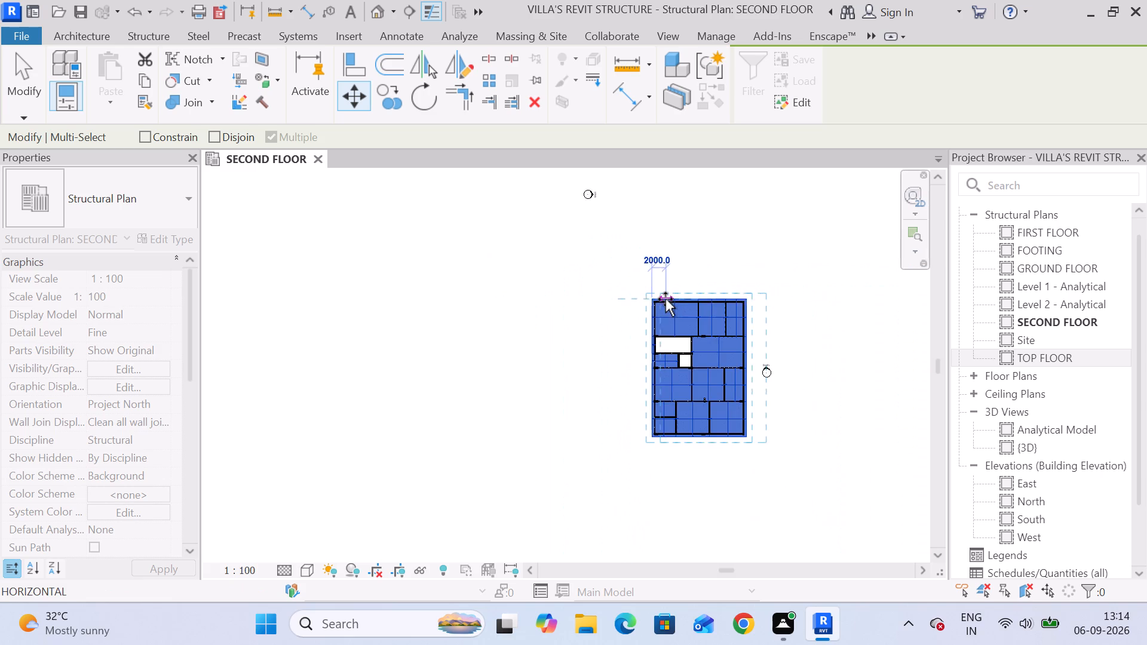
middle_drag(788, 301, 469, 305)
scroll(483, 302, down, 10)
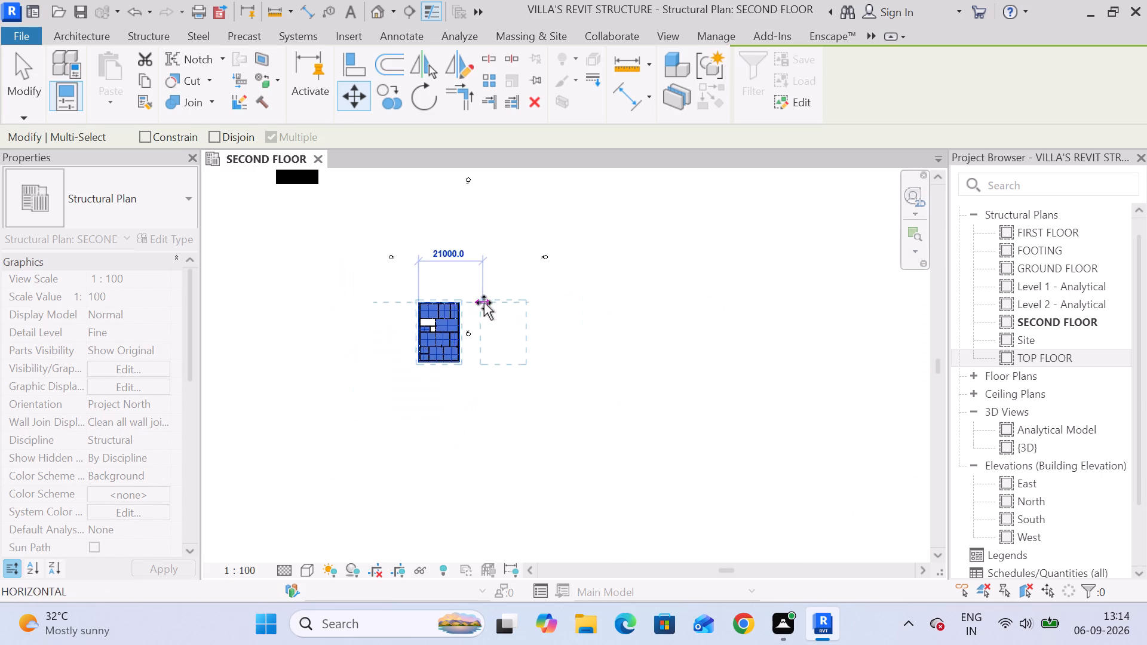
scroll(484, 303, down, 1)
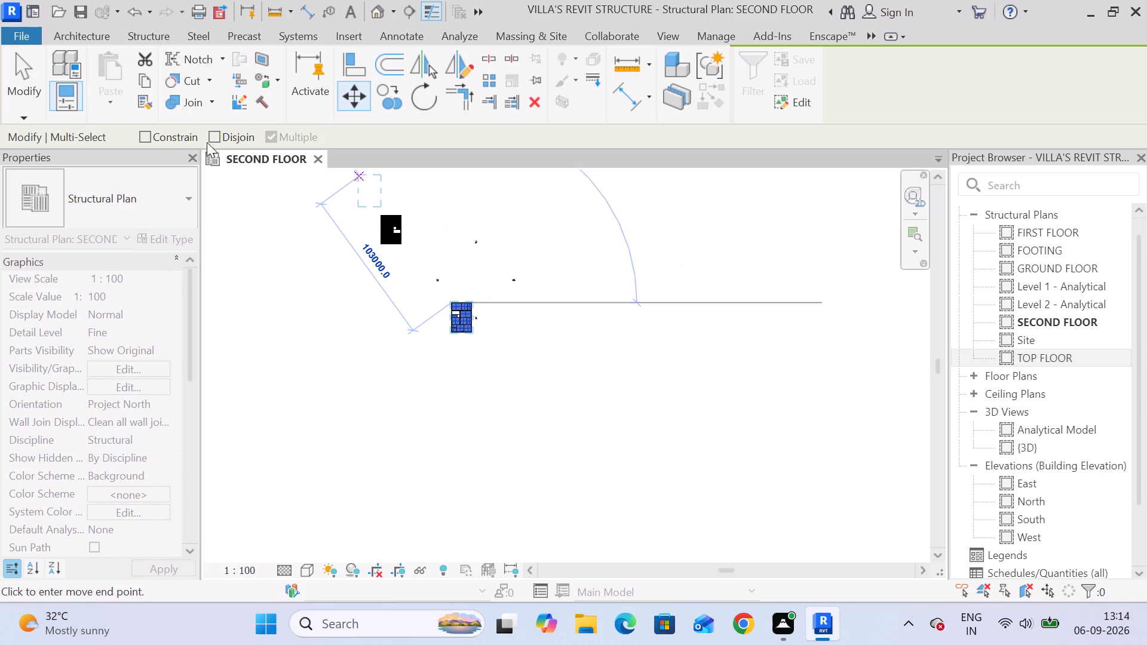
click(149, 136)
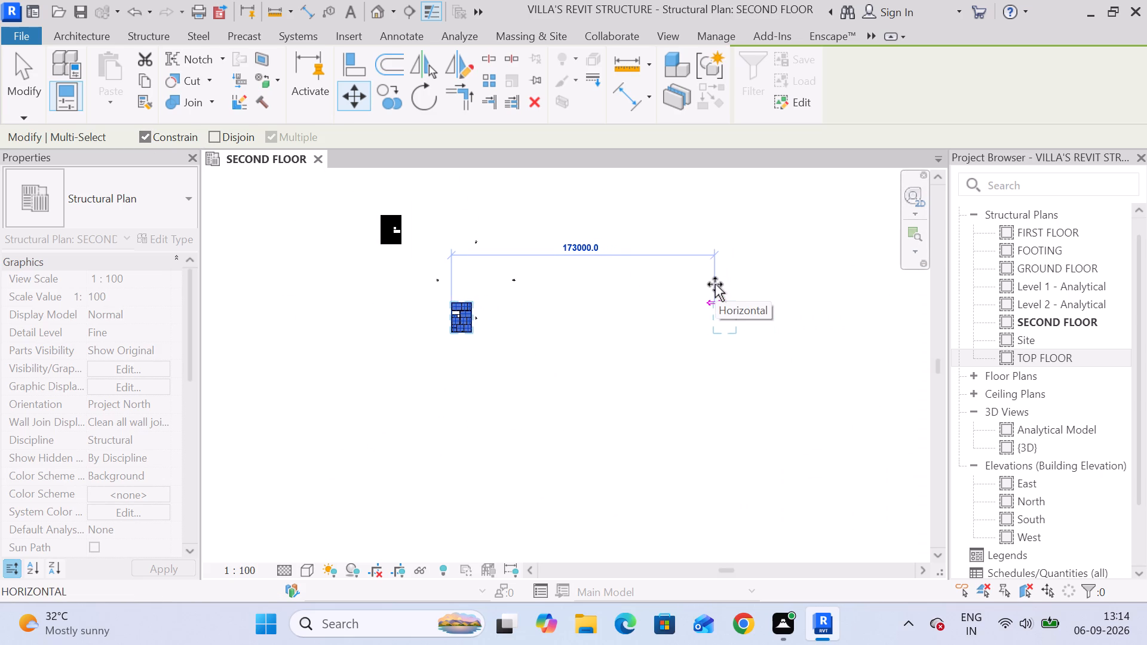
click(708, 284)
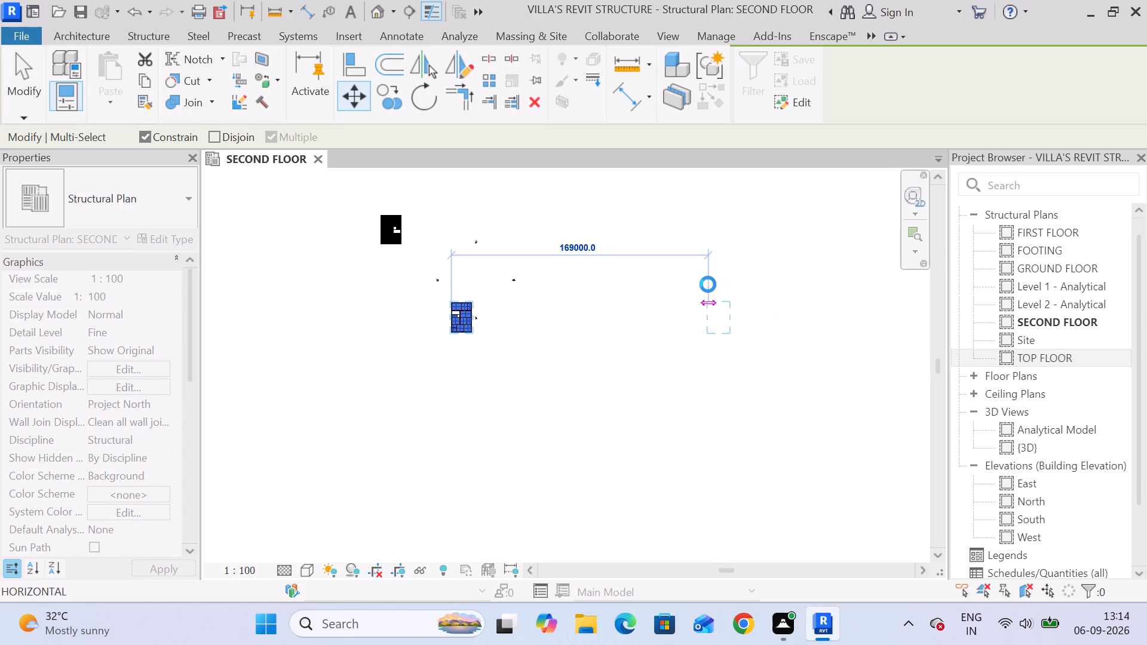
click(17, 74)
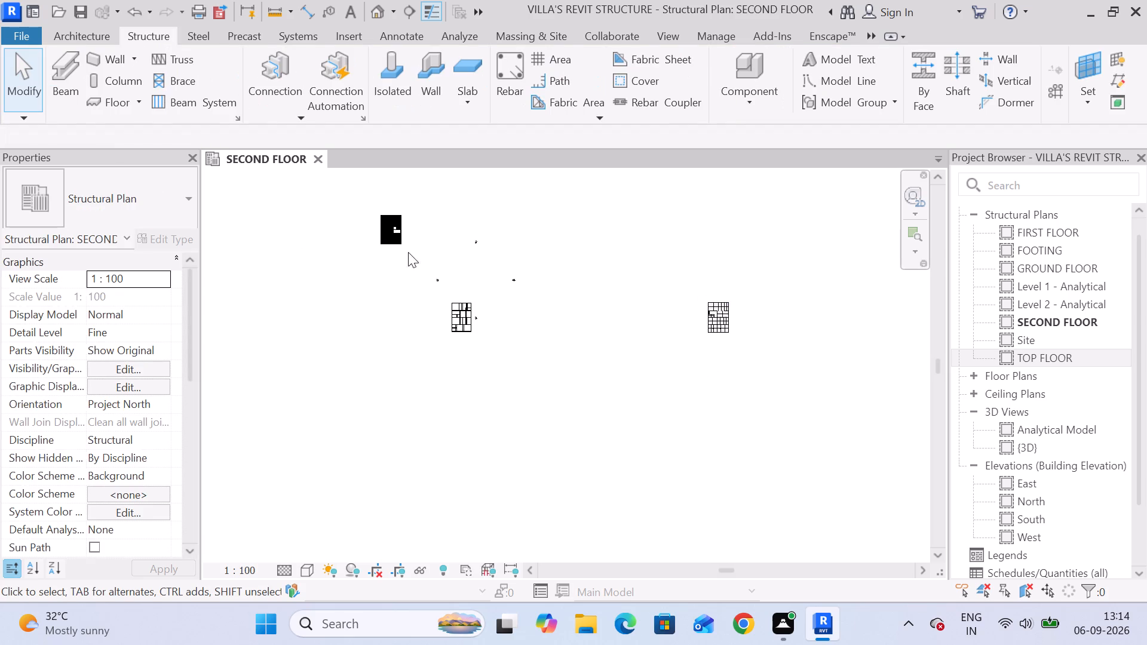
Examine the relocated slab group on its own for gaps, overlaps and edge alignment between slabs.
scroll(737, 311, up, 11)
scroll(663, 274, up, 5)
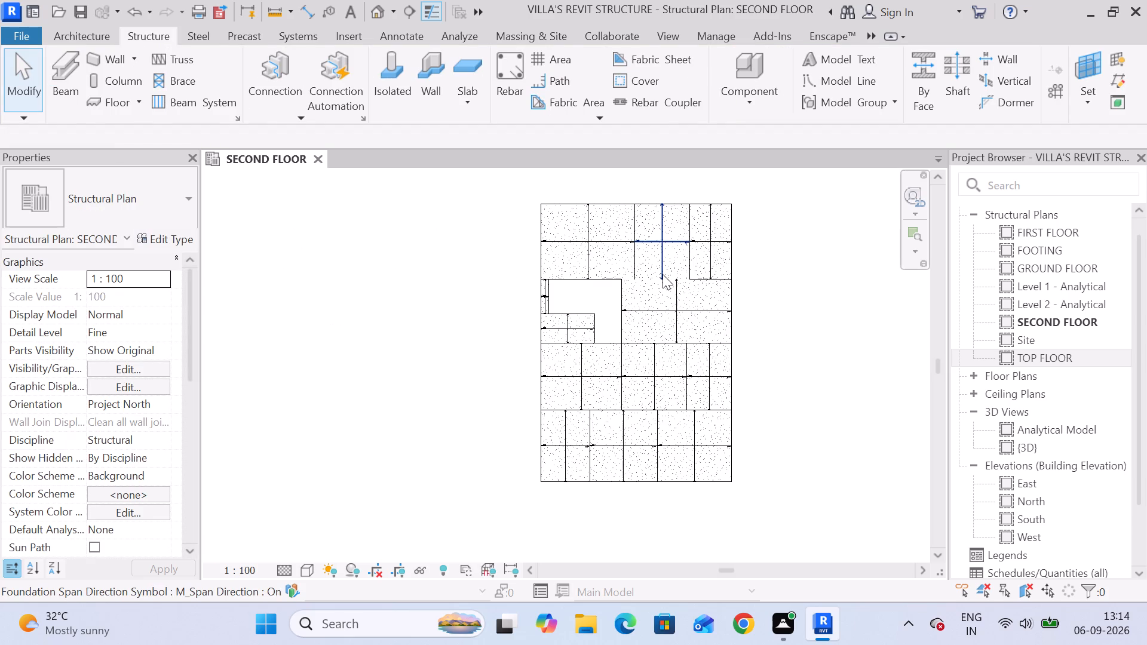
scroll(663, 274, up, 2)
middle_click(663, 274)
scroll(671, 278, down, 1)
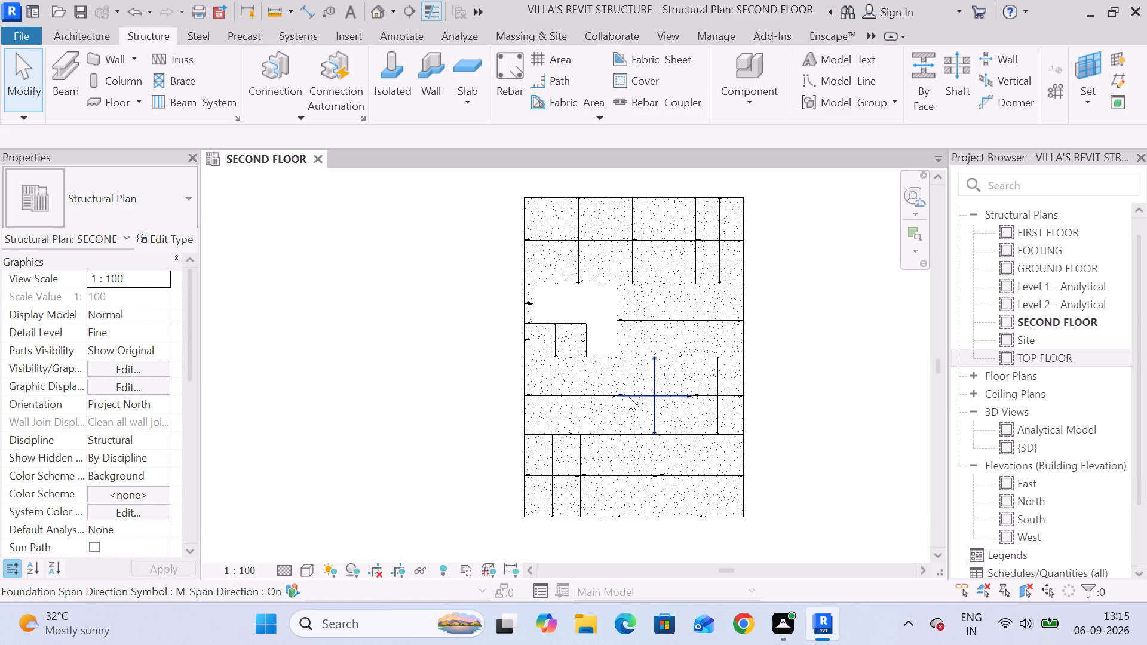
middle_drag(622, 413, 572, 290)
scroll(571, 315, up, 1)
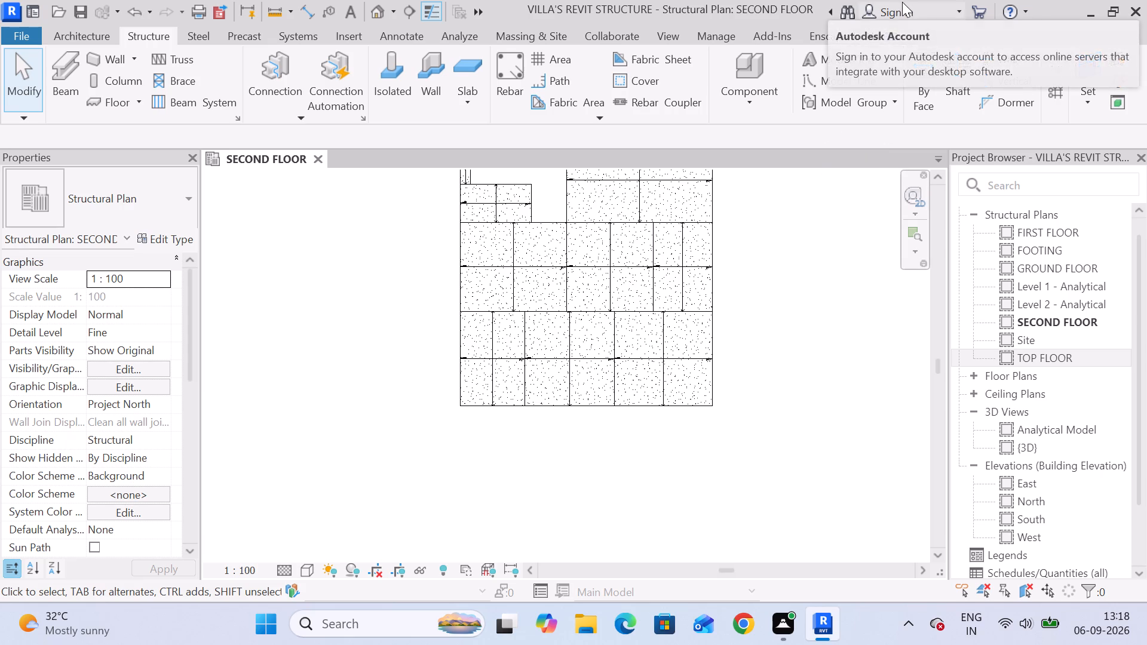
scroll(692, 290, down, 4)
middle_drag(722, 254, 683, 330)
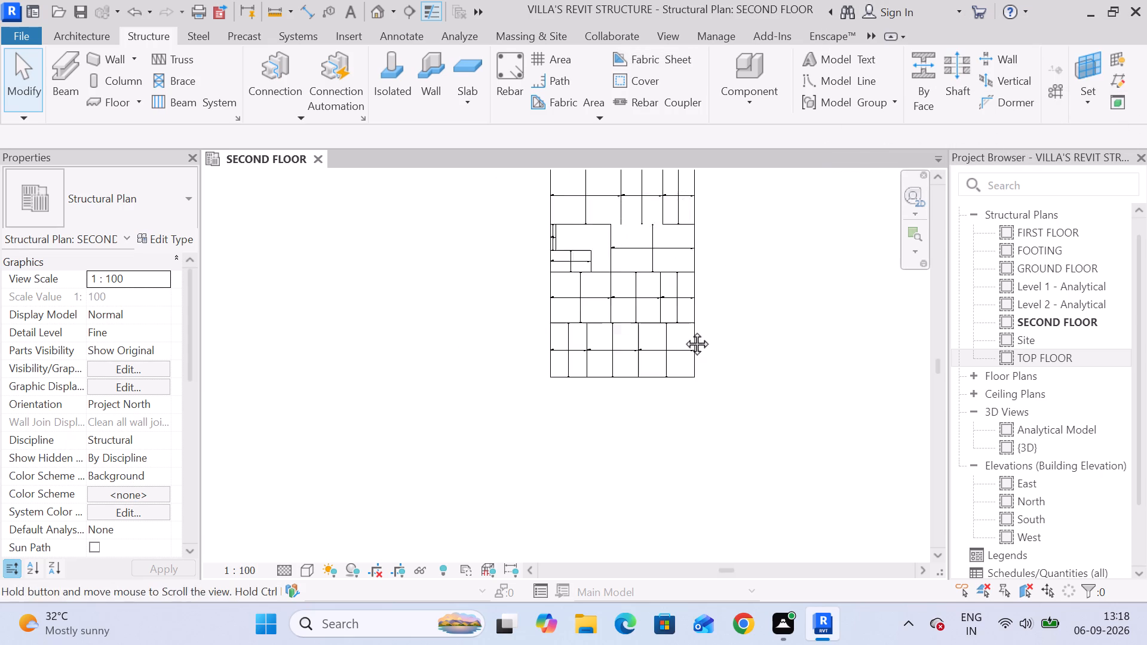
Inspect the relocated slab layout around the open bay, selecting the large slab beside the opening to check its extent and boundary.
middle_drag(683, 330, 654, 367)
scroll(635, 398, up, 2)
middle_drag(652, 414, 677, 390)
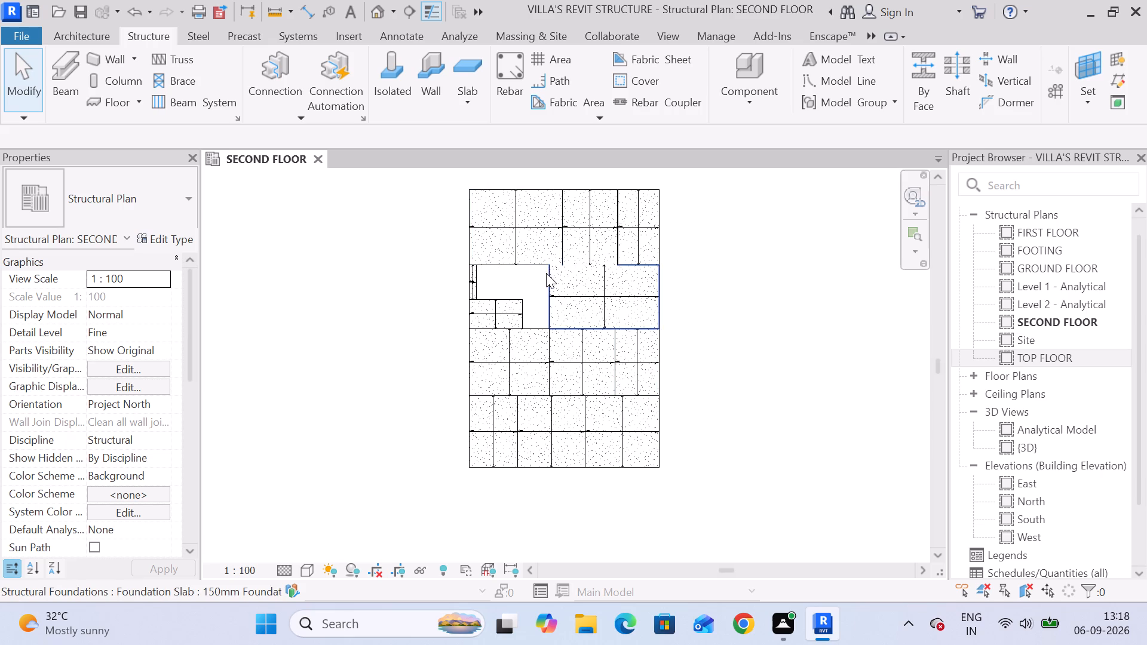
scroll(591, 267, up, 11)
click(395, 299)
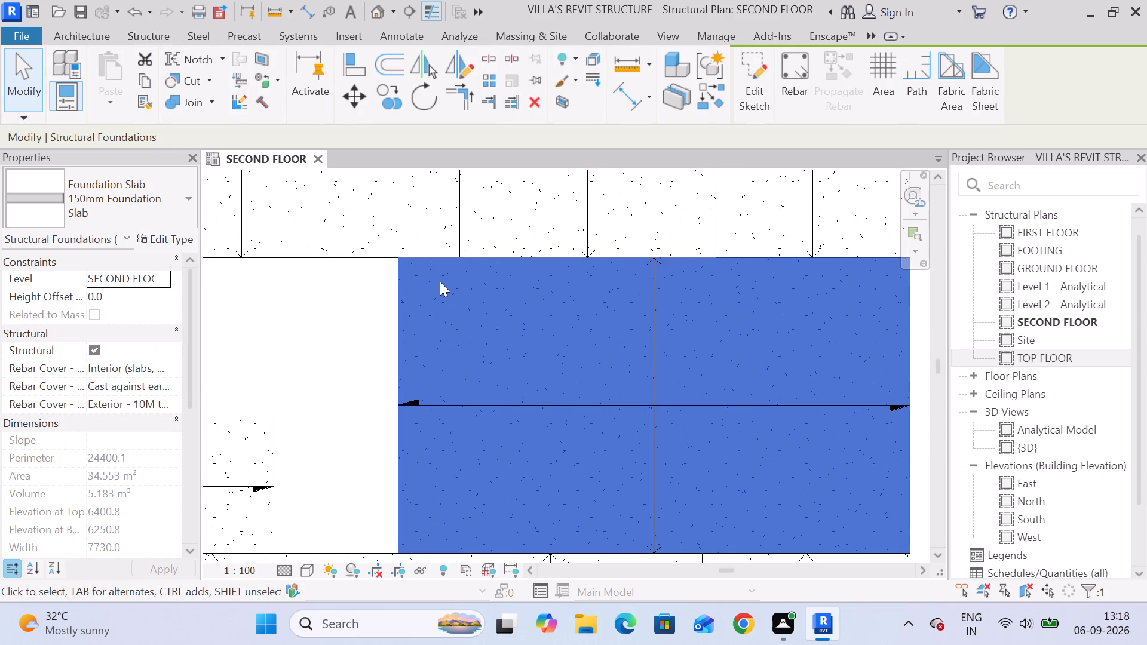
click(337, 312)
scroll(454, 291, down, 4)
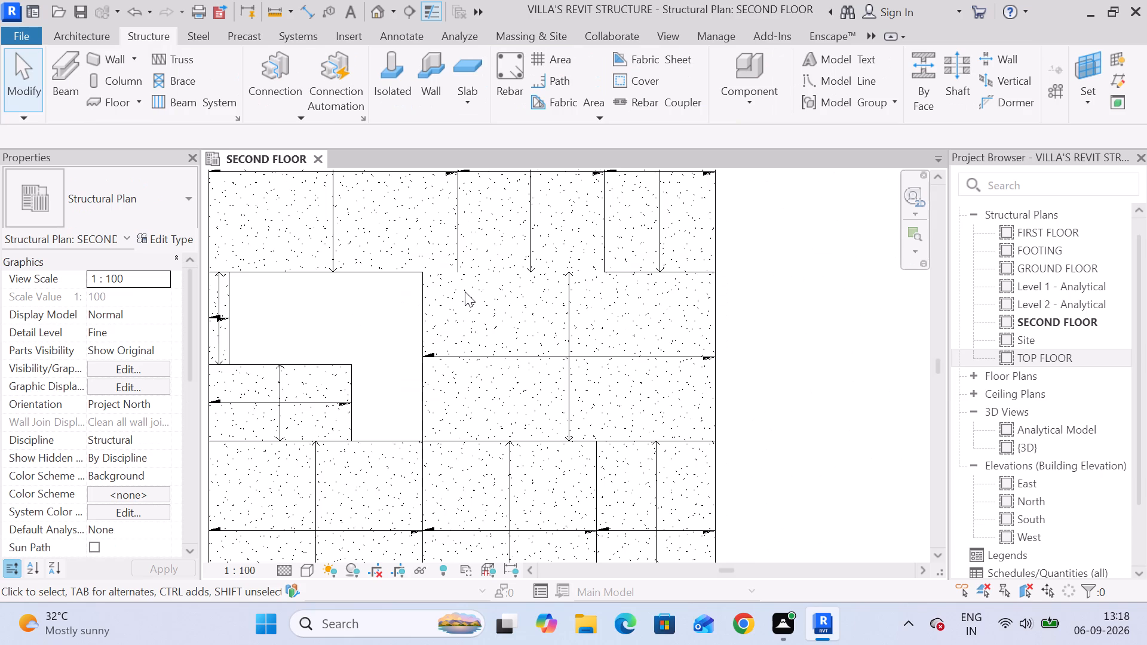
scroll(460, 291, down, 4)
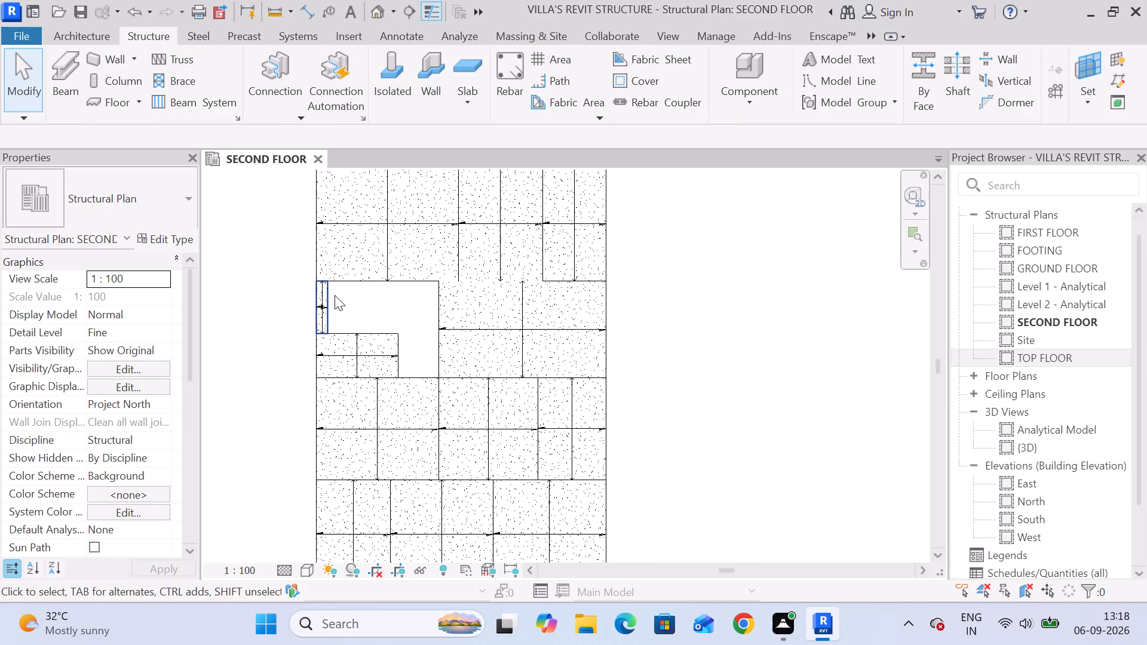
scroll(336, 299, down, 3)
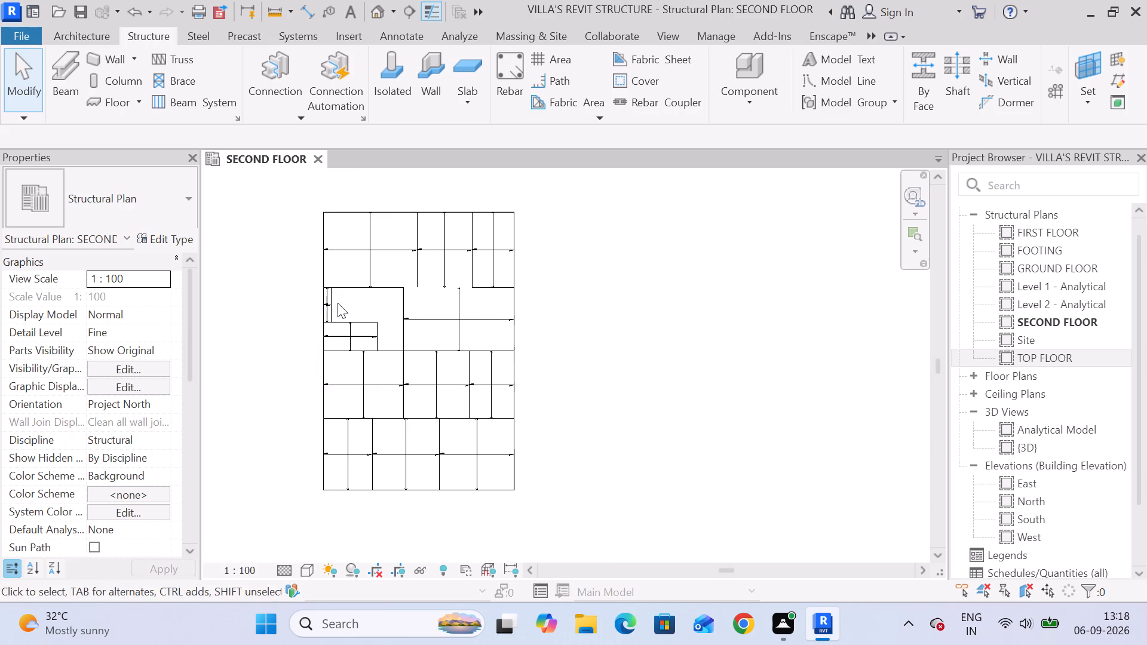
middle_click(387, 259)
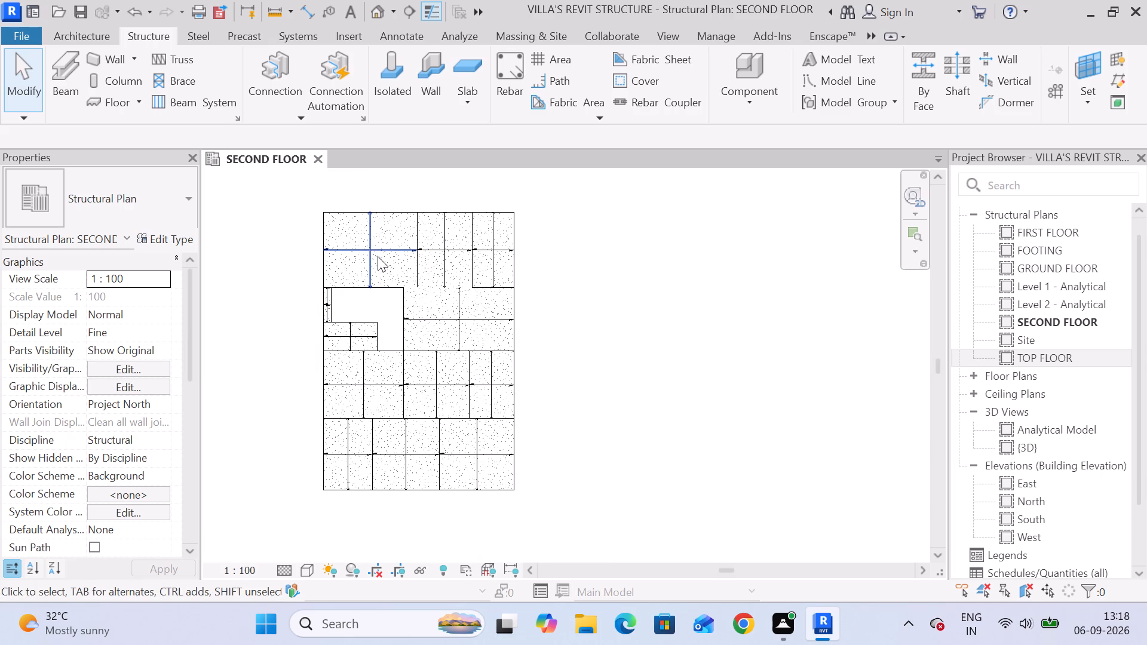
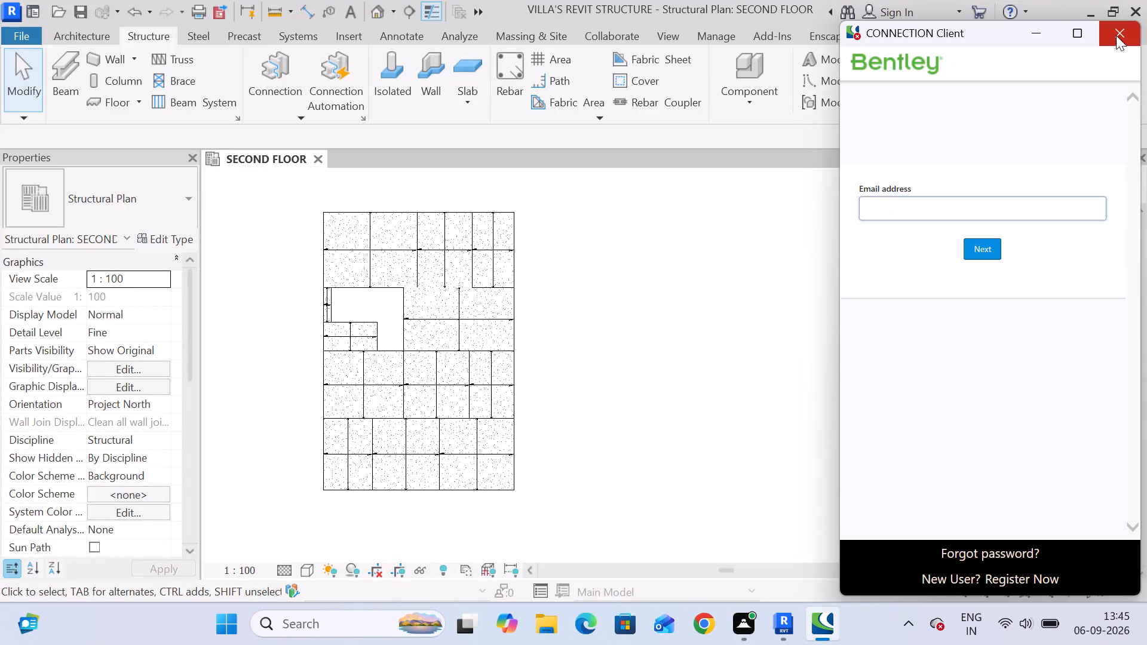
Close the CONNECTION Client sign-in window and return to the SECOND FLOOR structural plan.
click(1116, 38)
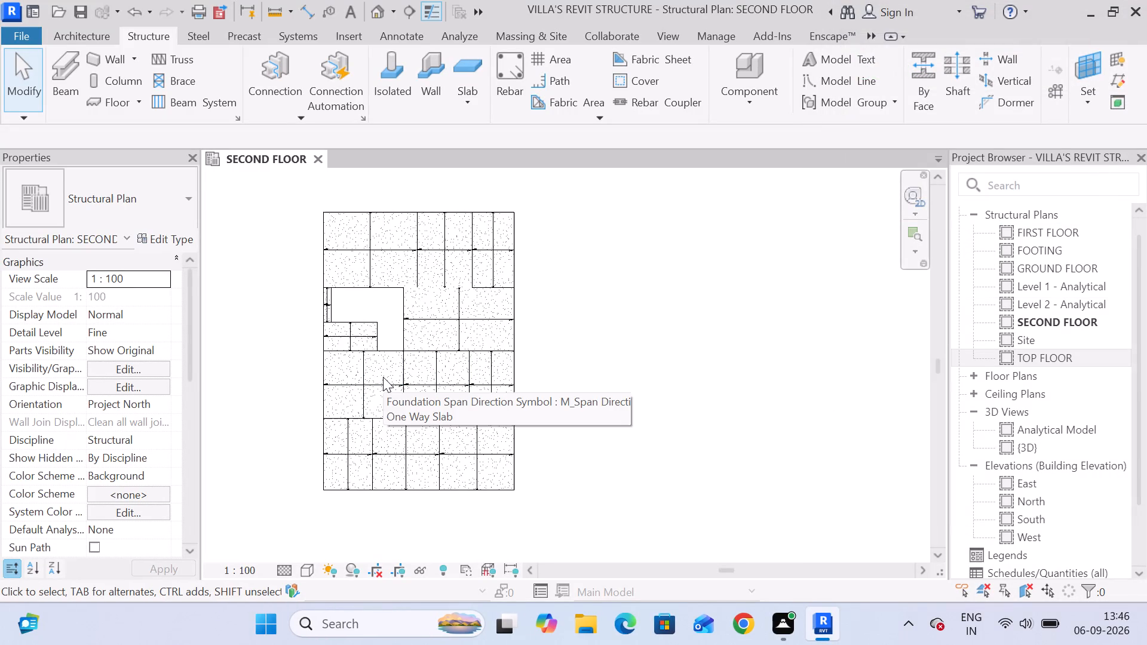
Edit the boundary of the large slab beside the opening, nudging its upper edge toward the slabs above, then finish the sketch without saving the project.
middle_drag(396, 377, 482, 384)
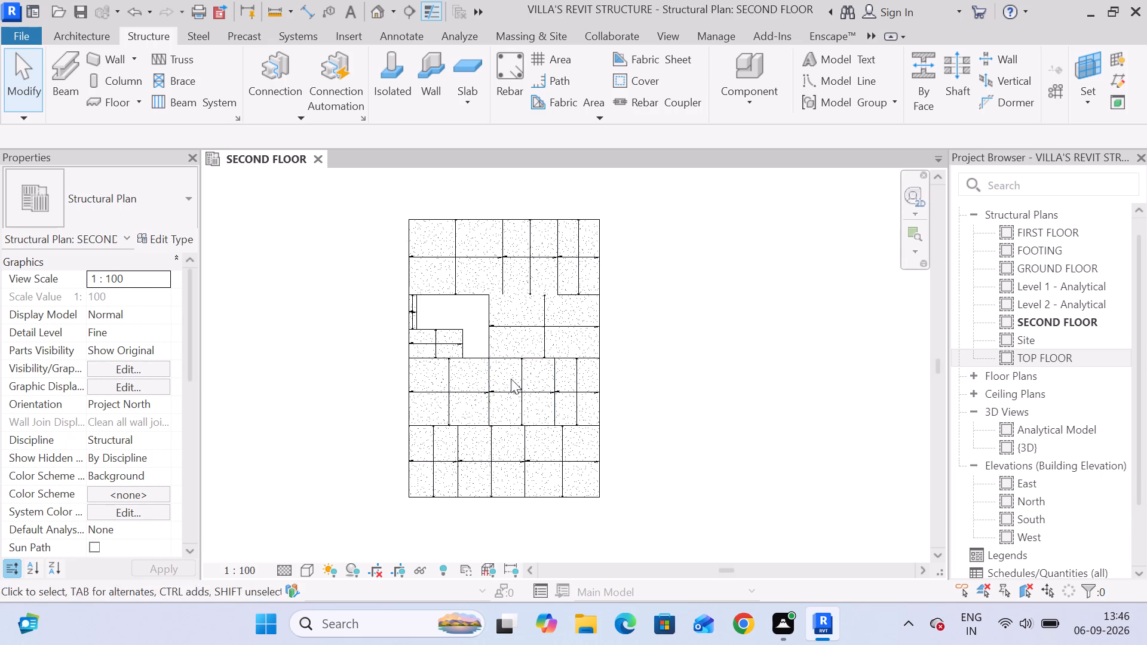
middle_drag(511, 379, 530, 372)
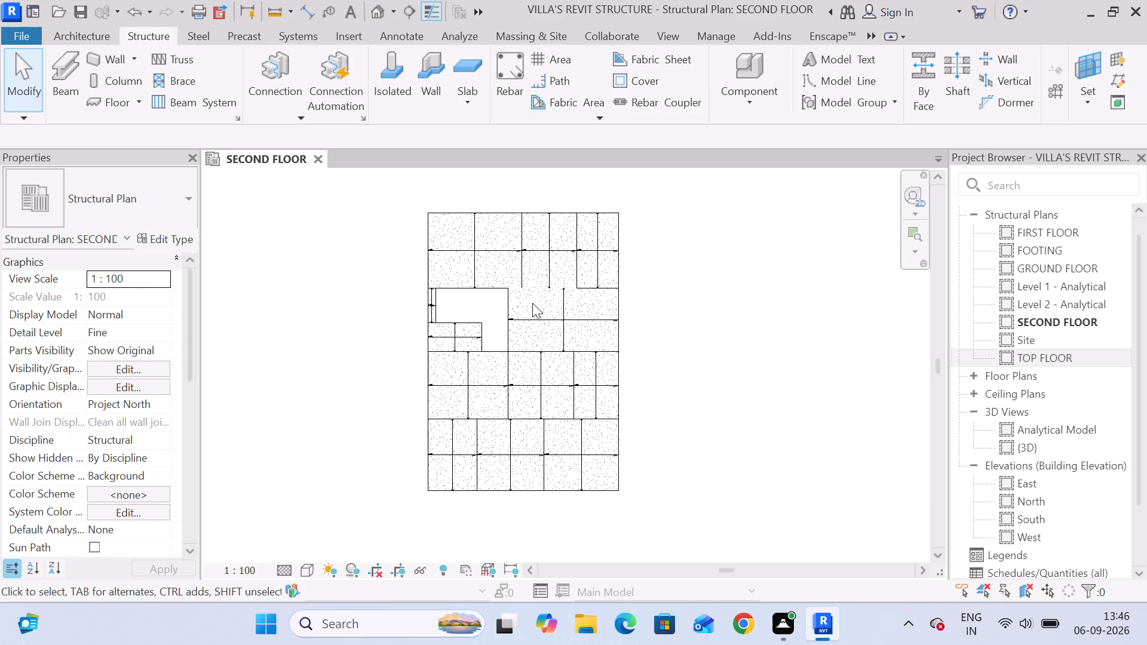
click(510, 303)
scroll(548, 294, up, 9)
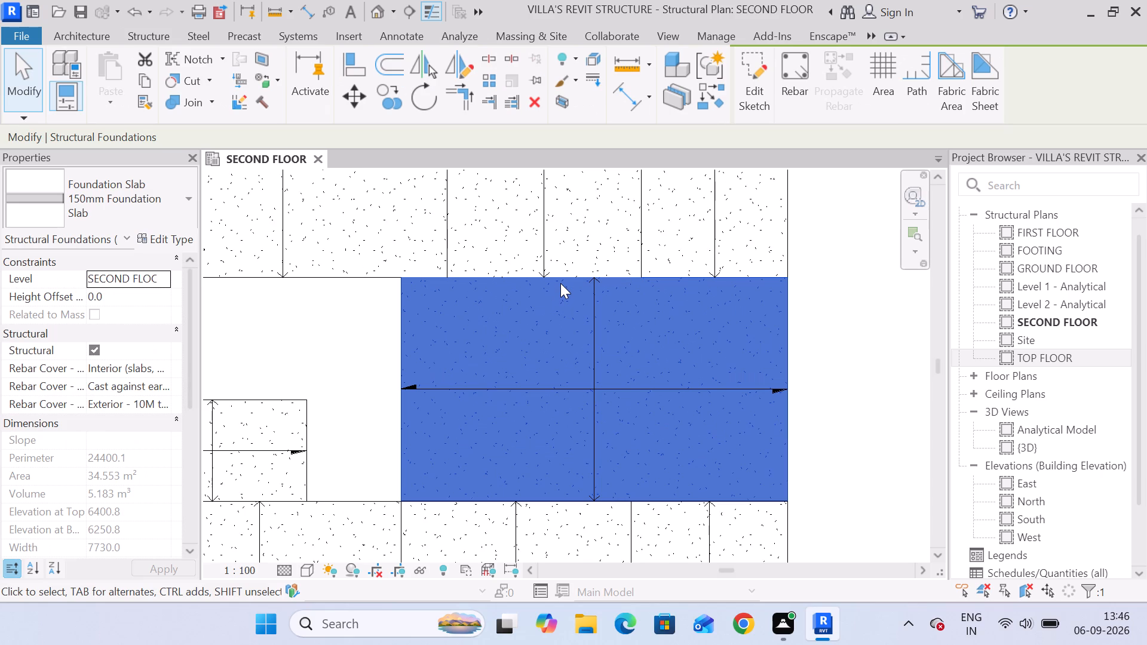
click(771, 71)
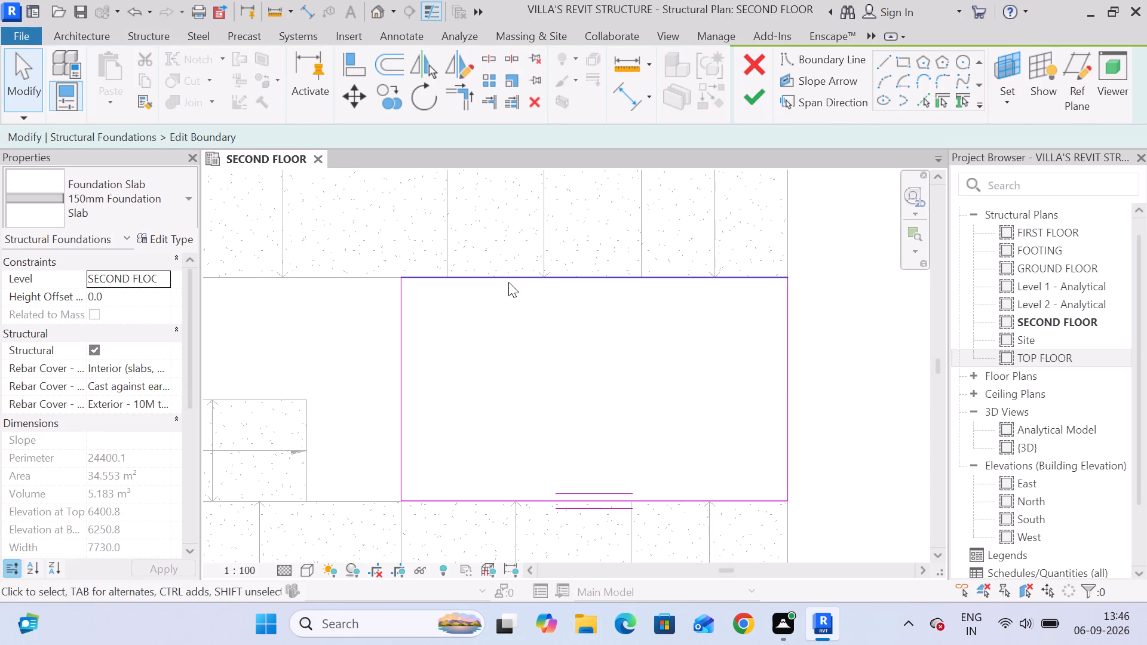
click(508, 272)
scroll(508, 272, up, 5)
scroll(326, 280, up, 5)
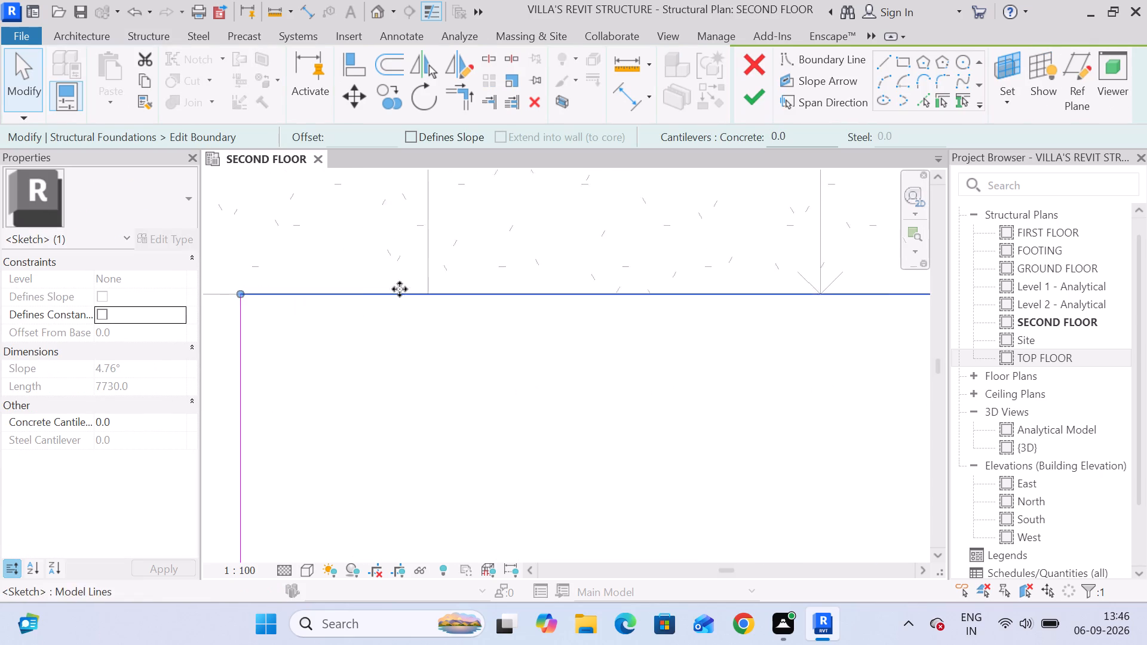
scroll(400, 289, up, 5)
scroll(440, 309, up, 20)
scroll(440, 309, up, 3)
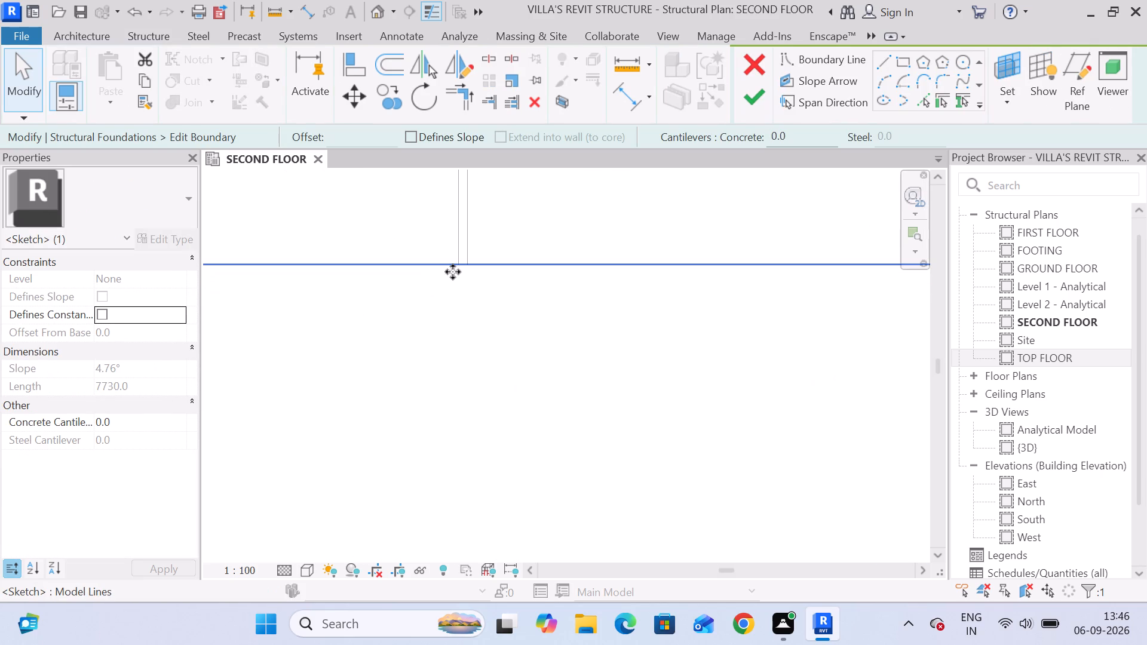
key(Down)
scroll(594, 300, up, 4)
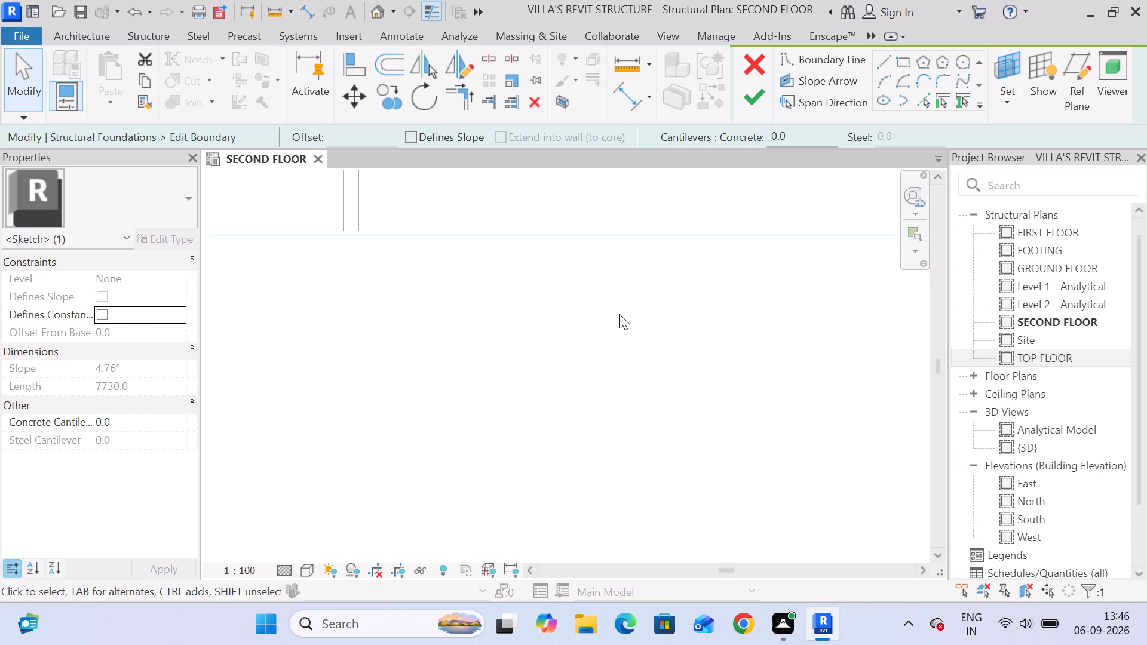
scroll(304, 201, up, 14)
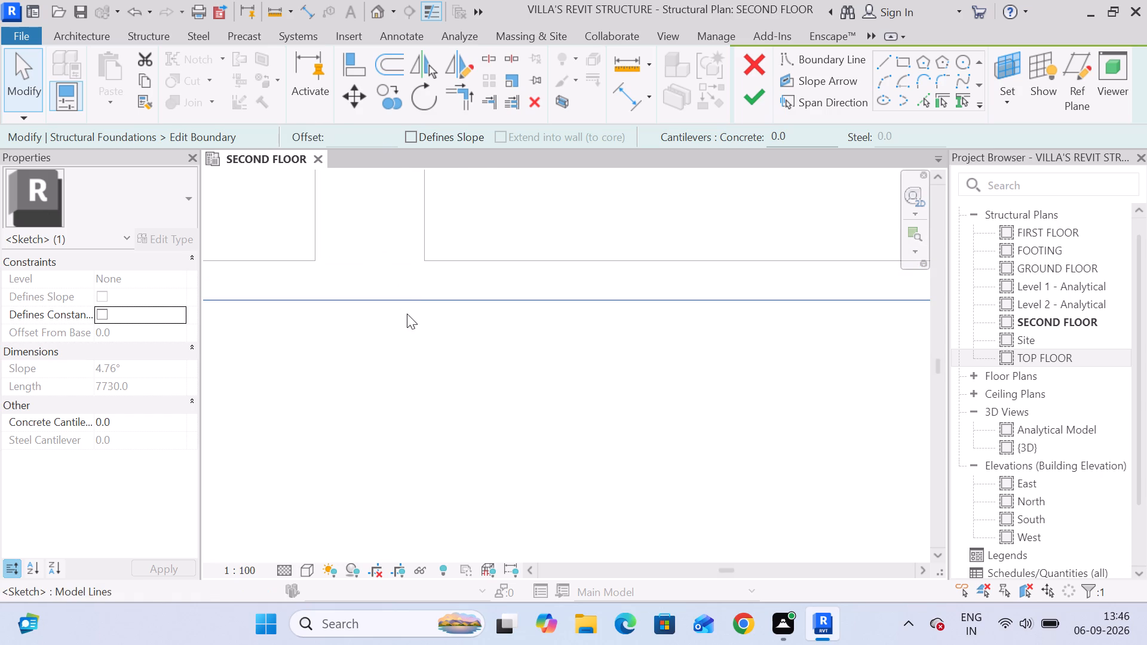
key(Up)
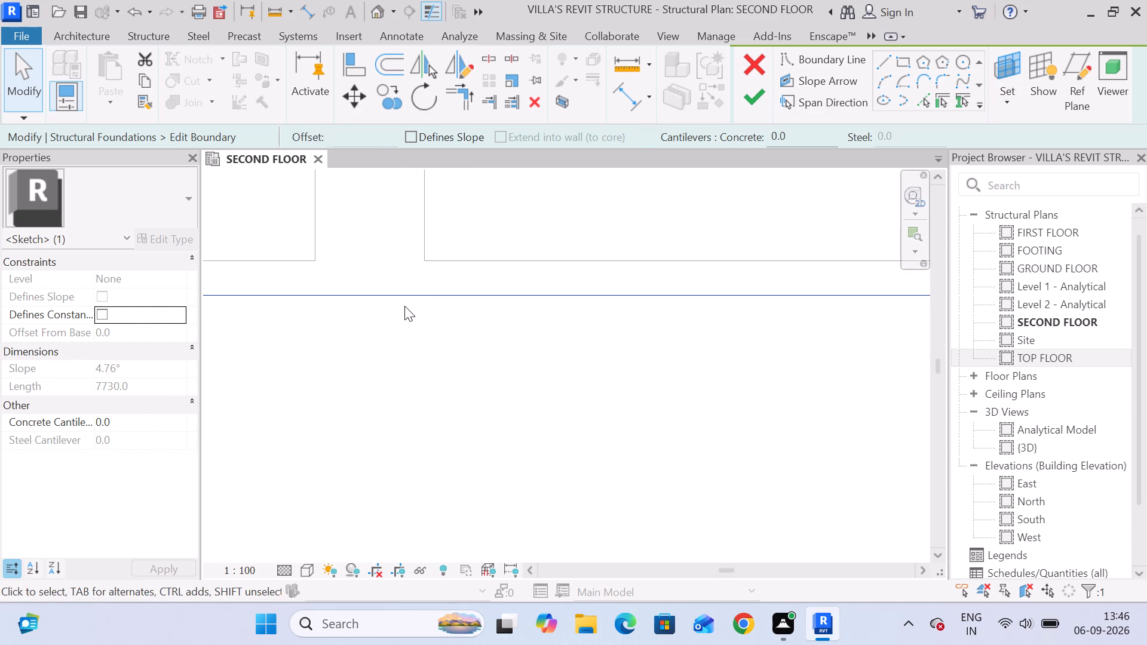
key(Up)
key(Up)
key(Up)
scroll(446, 303, down, 12)
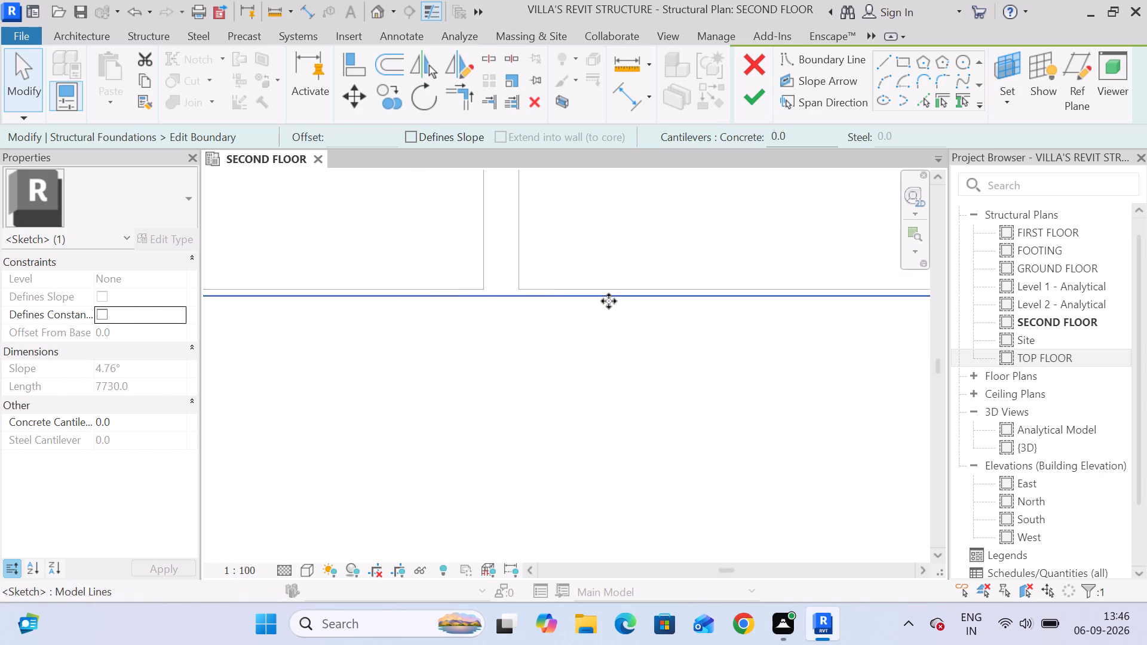
scroll(609, 301, down, 20)
scroll(609, 301, down, 20)
scroll(609, 301, down, 2)
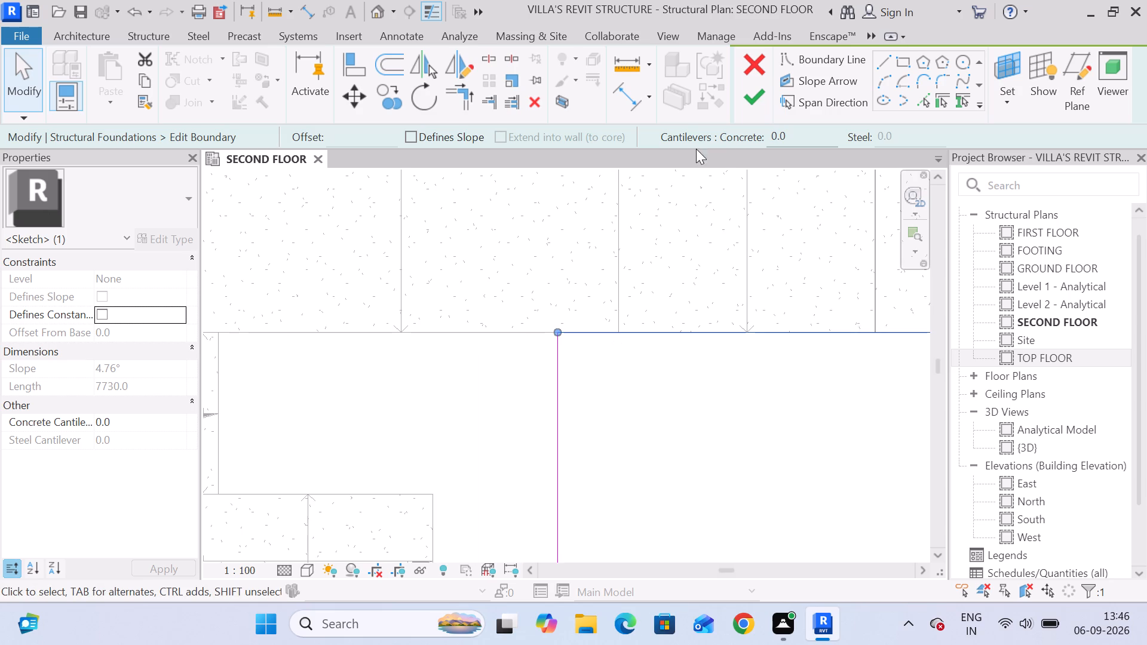
click(746, 96)
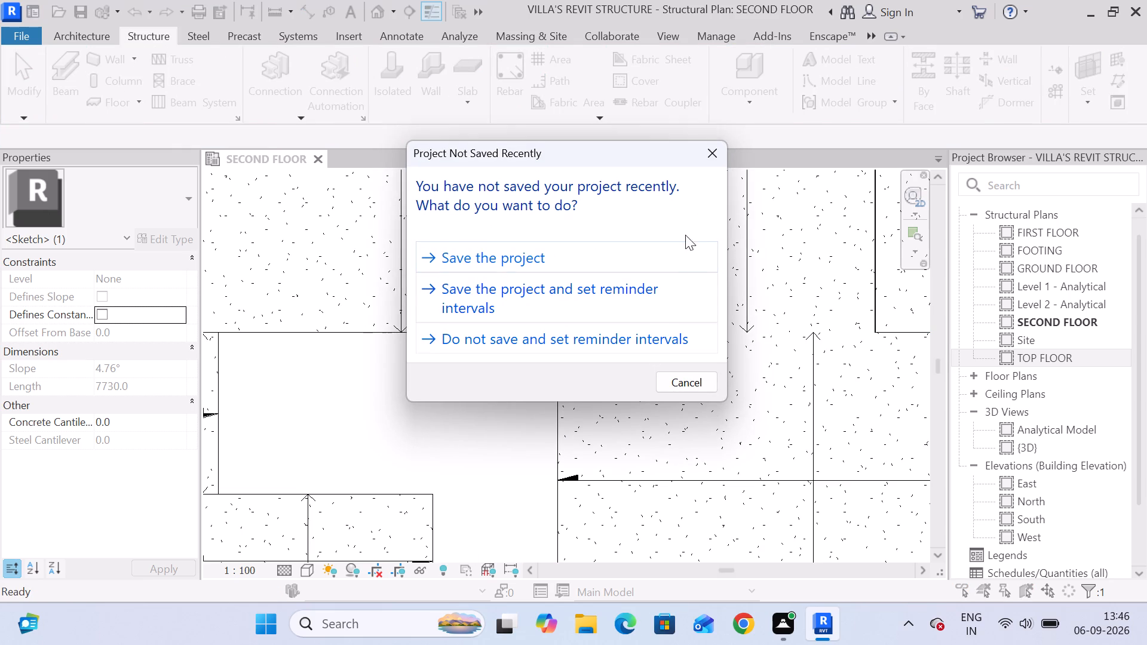
click(711, 160)
click(470, 368)
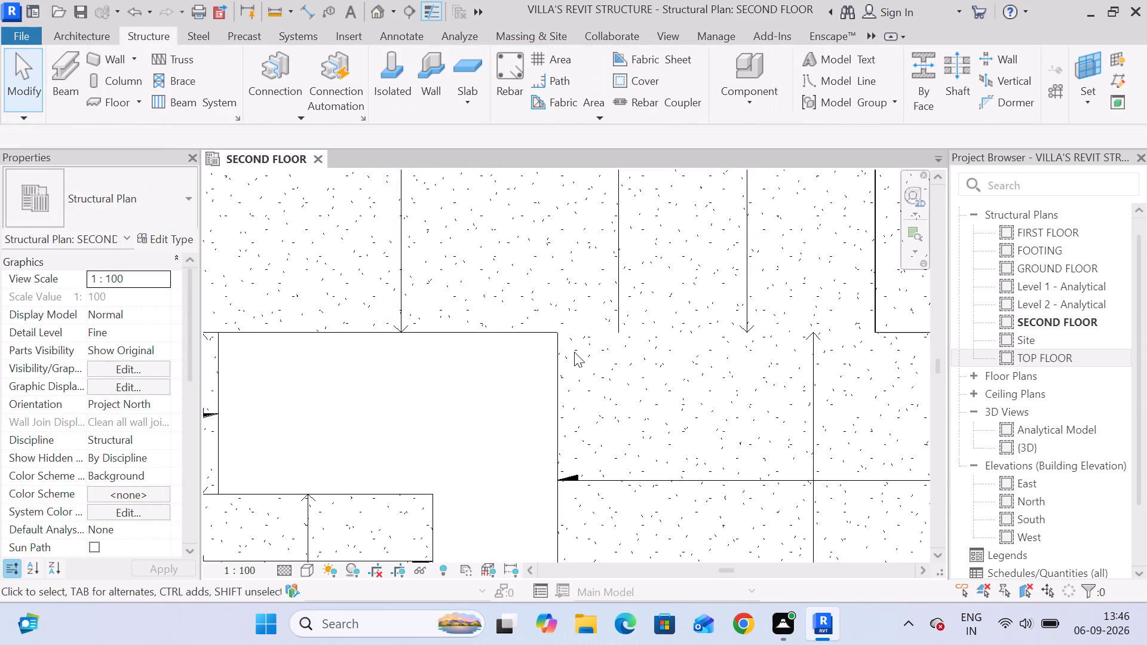
Examine the opening's corner where the edited slab meets the slabs above, then check the whole slab layout.
scroll(560, 337, up, 20)
scroll(560, 337, up, 9)
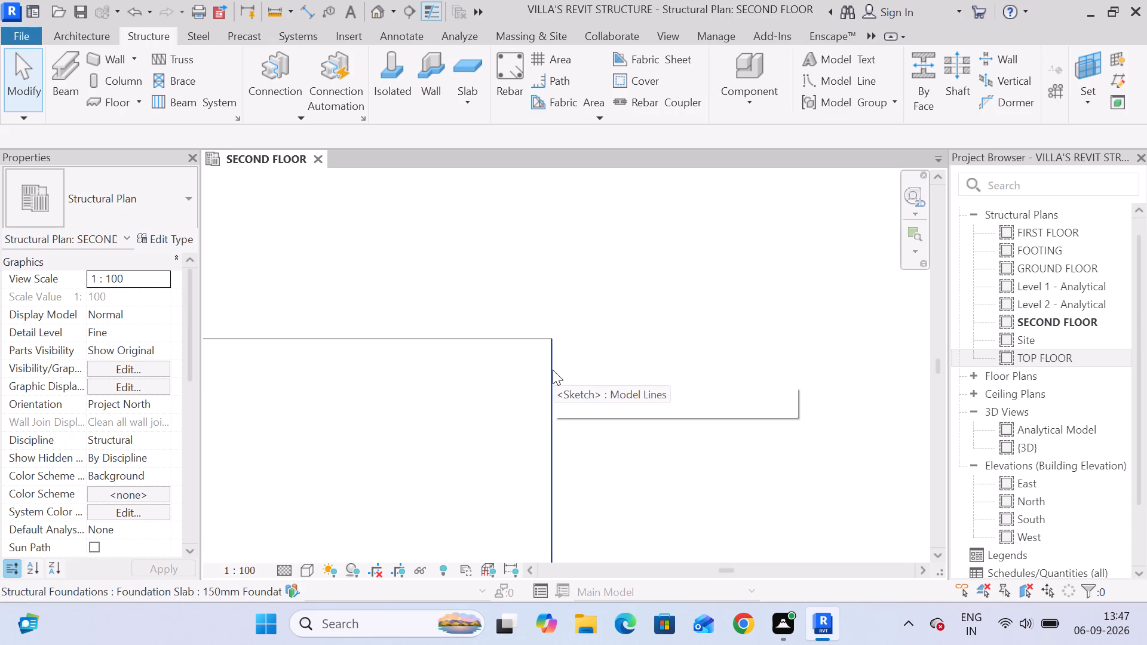
scroll(553, 370, down, 20)
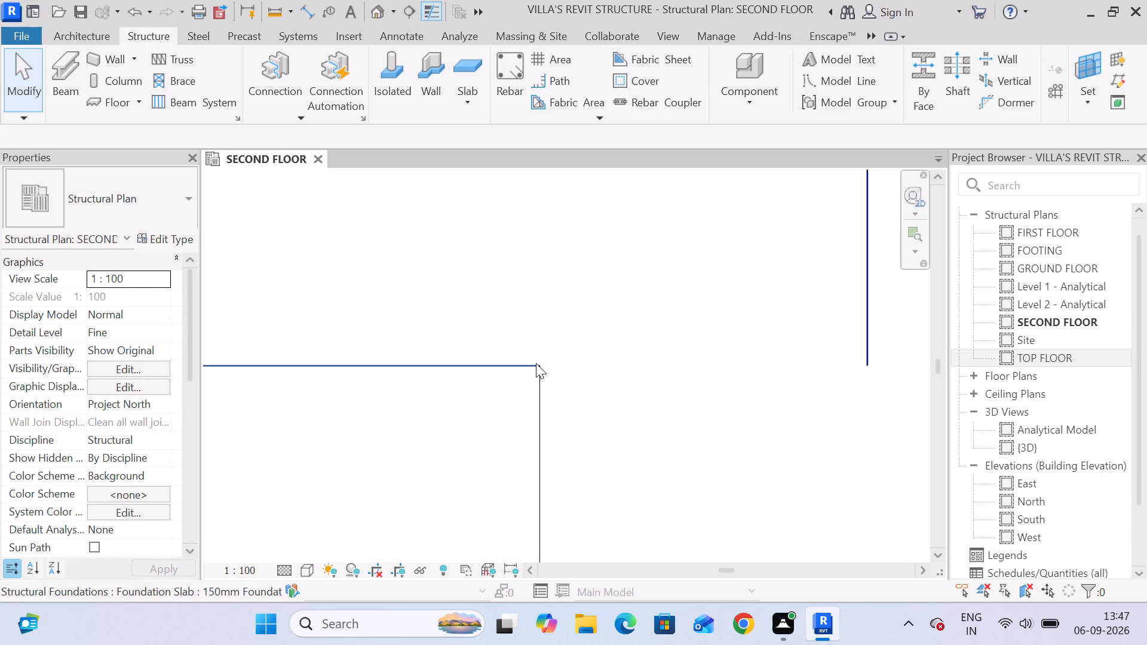
scroll(536, 363, down, 15)
scroll(555, 363, down, 11)
middle_drag(619, 406, 609, 380)
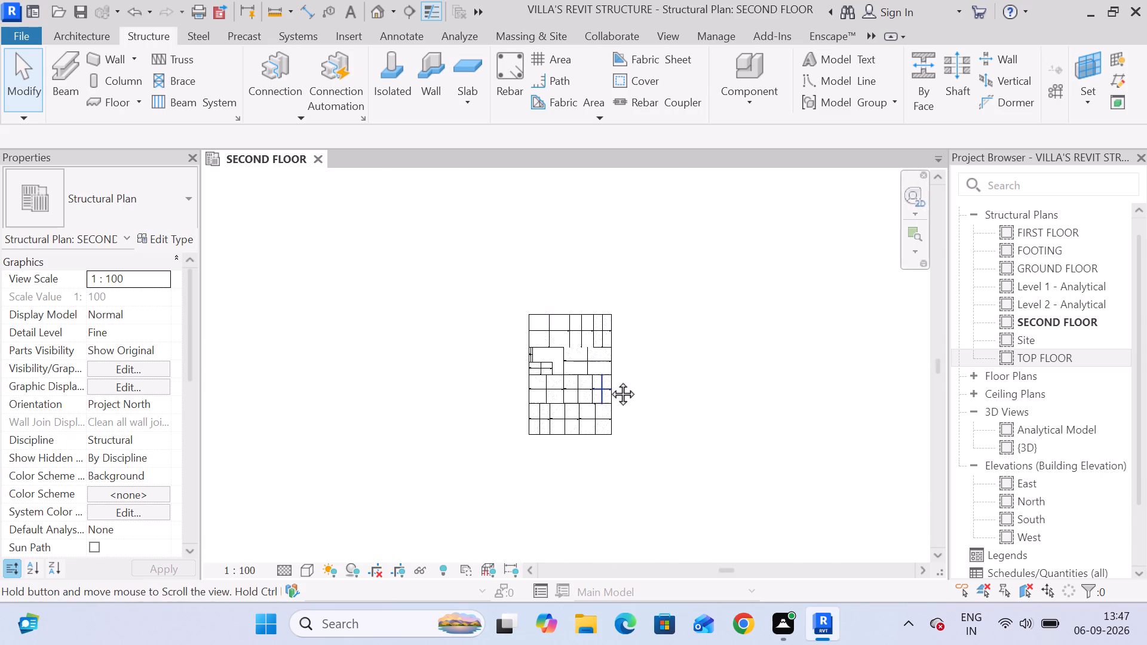
middle_drag(609, 380, 597, 354)
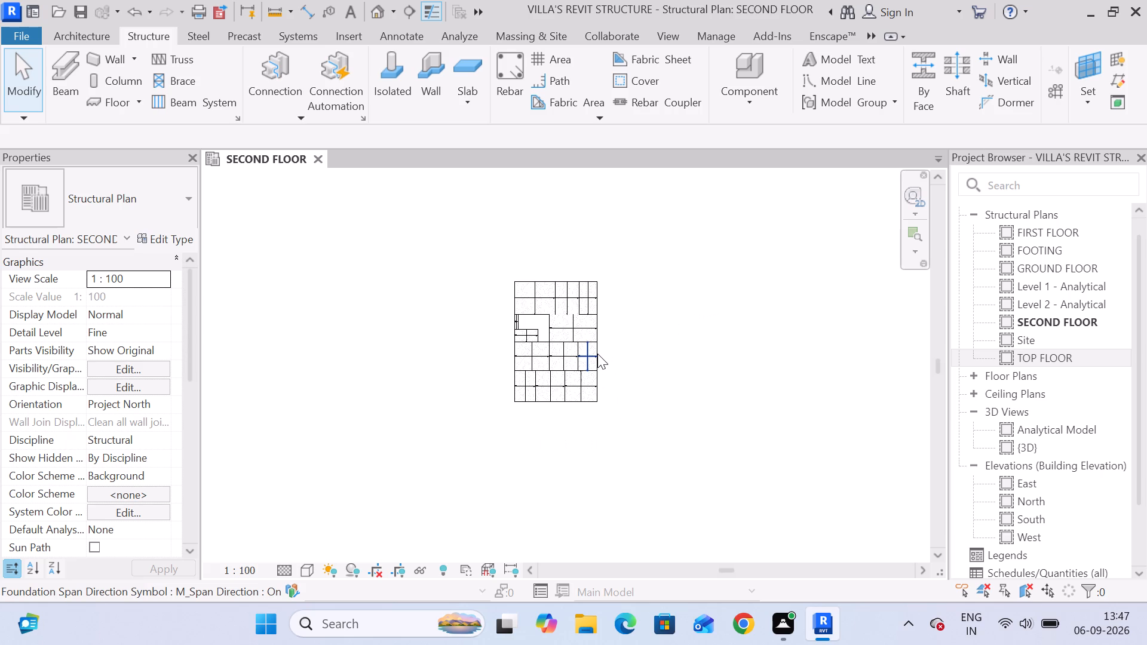
Inspect the lowest row of slabs, selecting the outer corner slab to check its extent.
scroll(548, 398, up, 8)
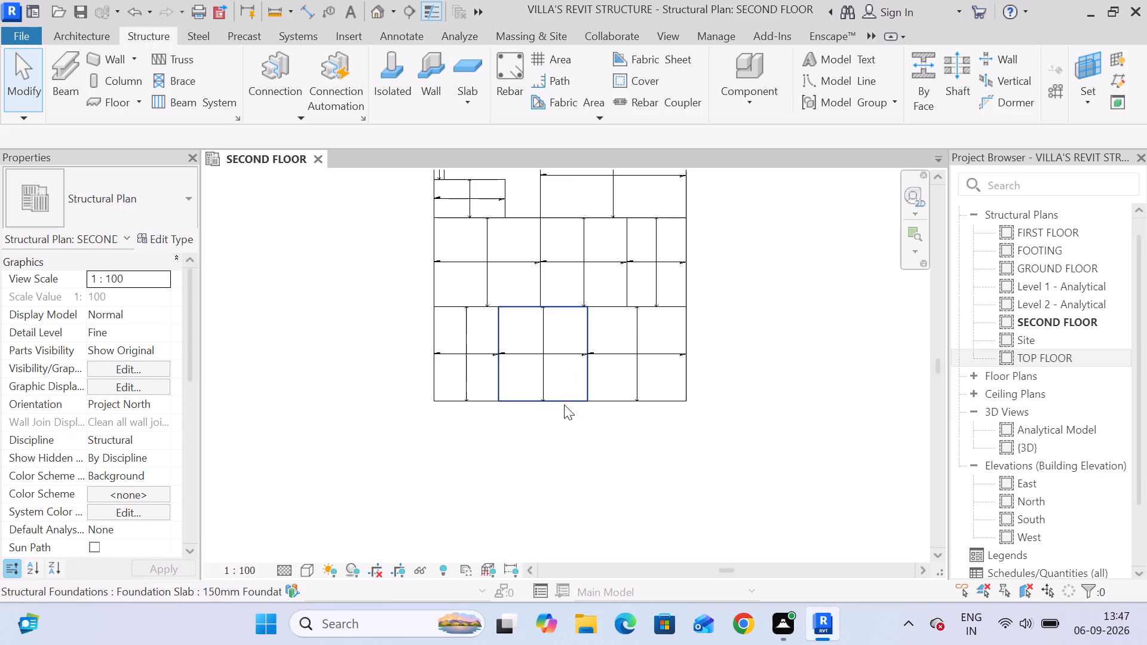
scroll(470, 389, up, 4)
middle_drag(777, 388, 673, 395)
click(700, 415)
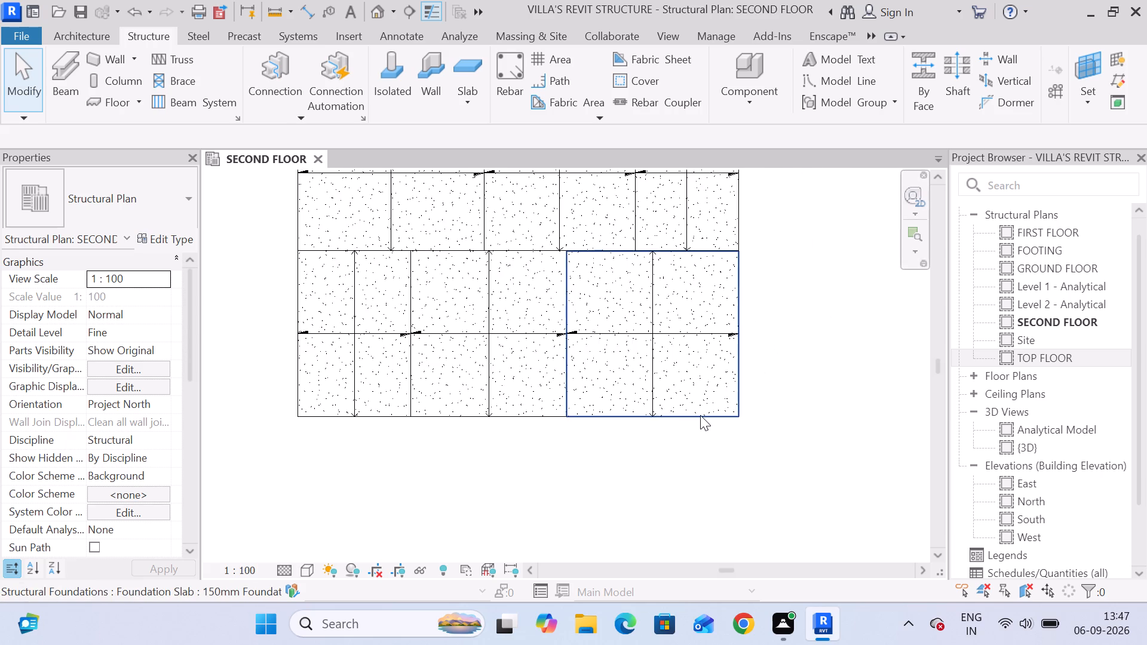
click(833, 332)
click(695, 416)
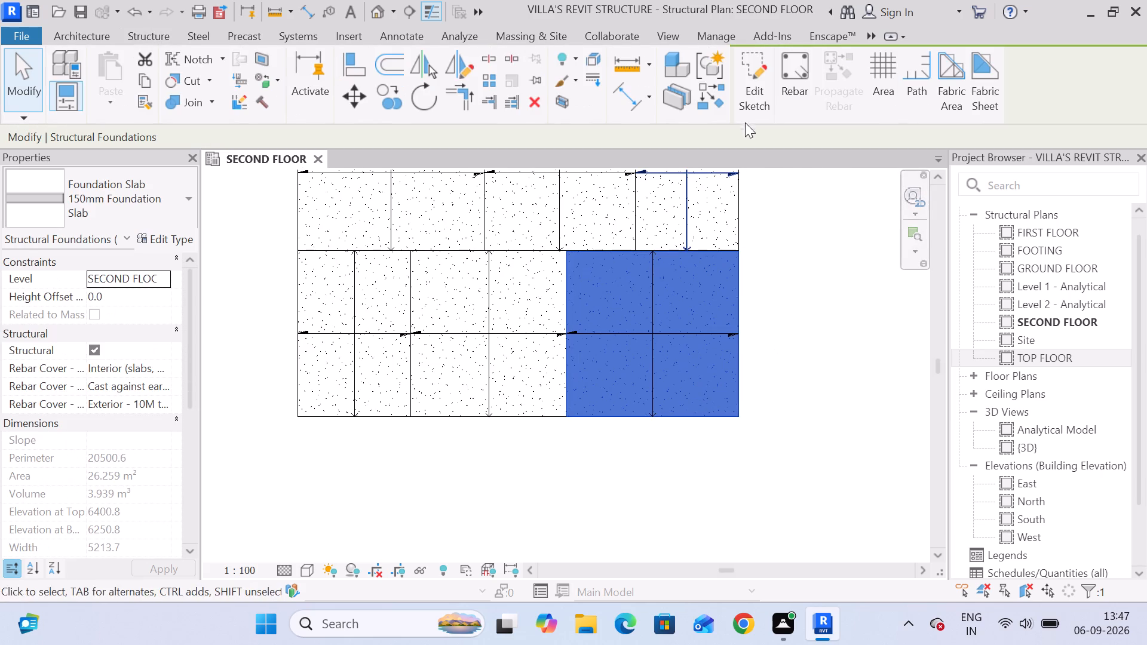
scroll(828, 303, down, 5)
click(829, 297)
scroll(829, 297, down, 4)
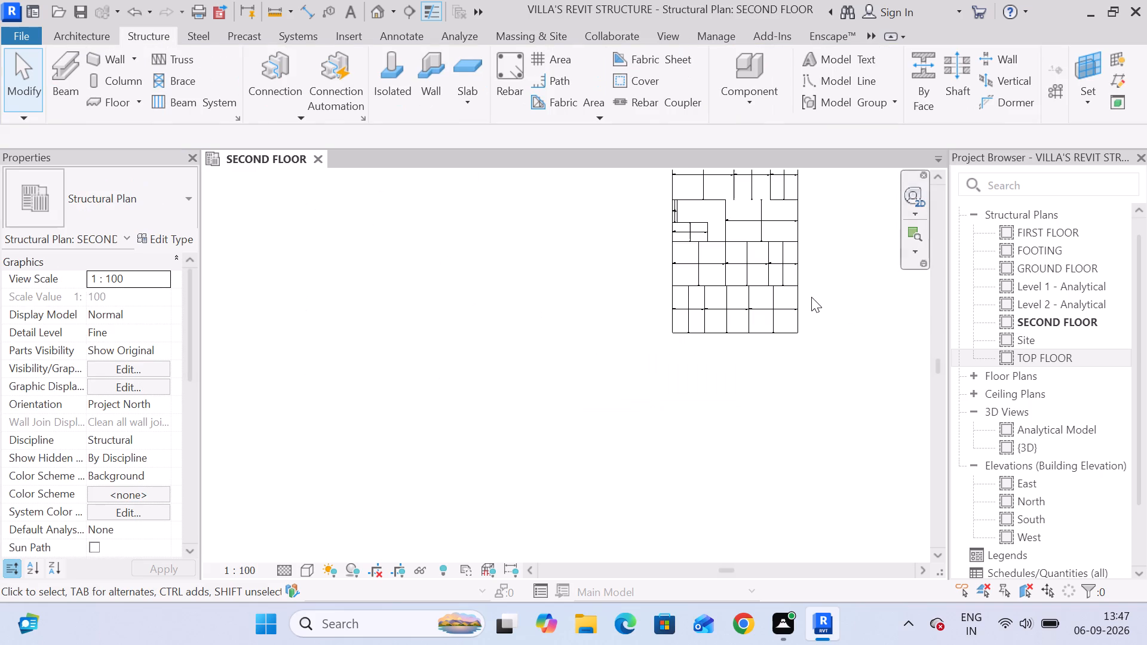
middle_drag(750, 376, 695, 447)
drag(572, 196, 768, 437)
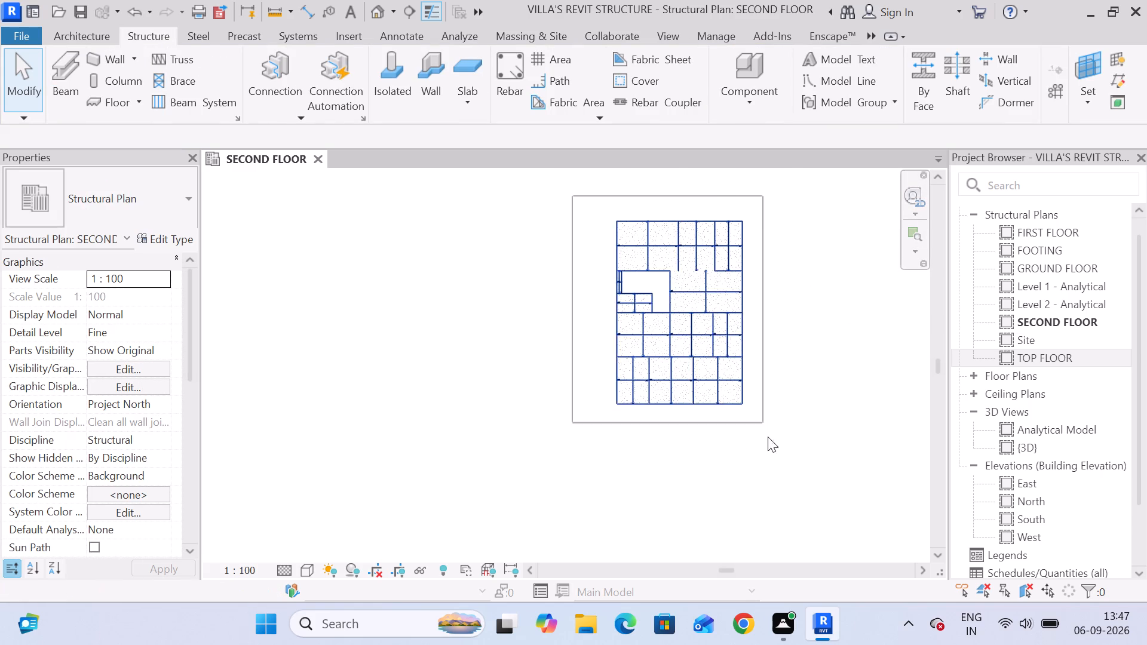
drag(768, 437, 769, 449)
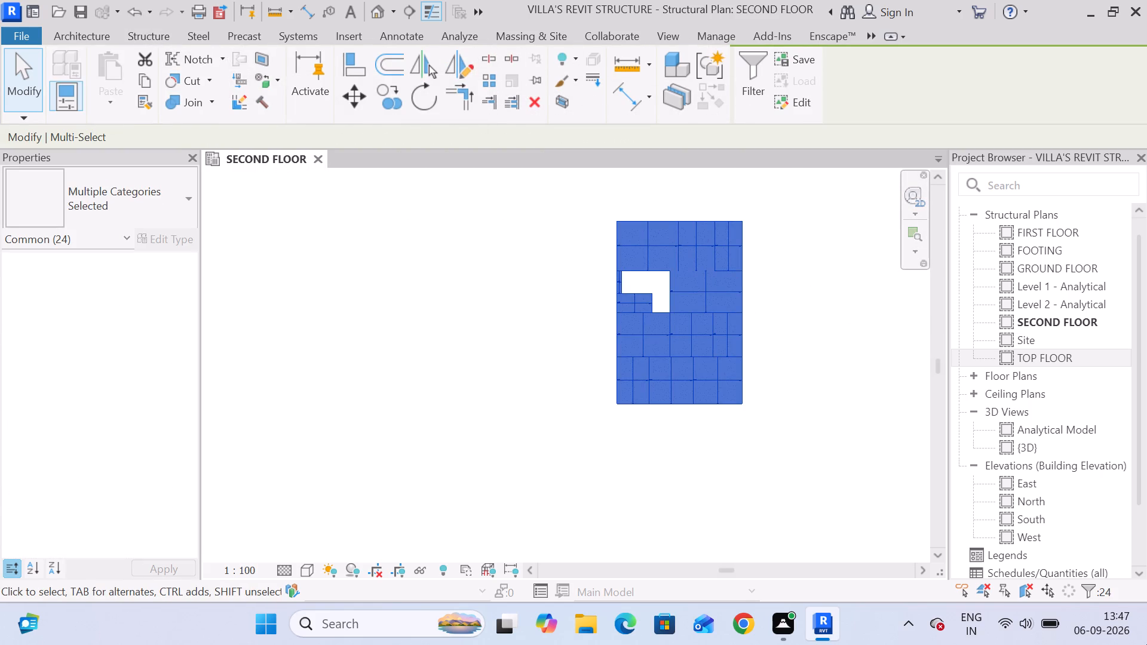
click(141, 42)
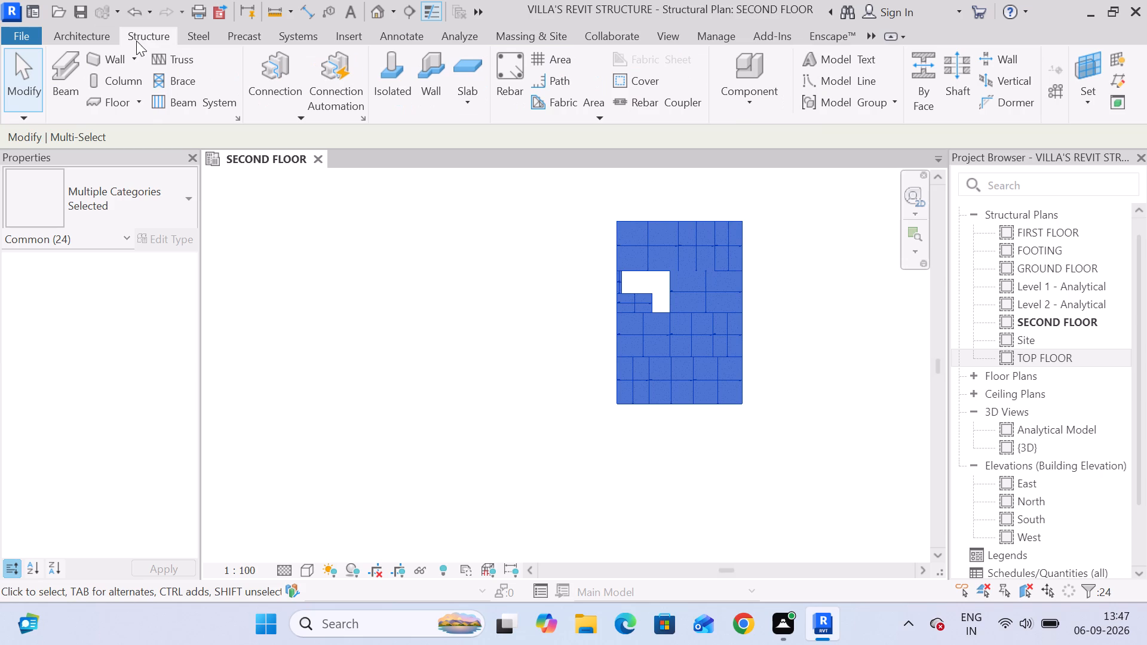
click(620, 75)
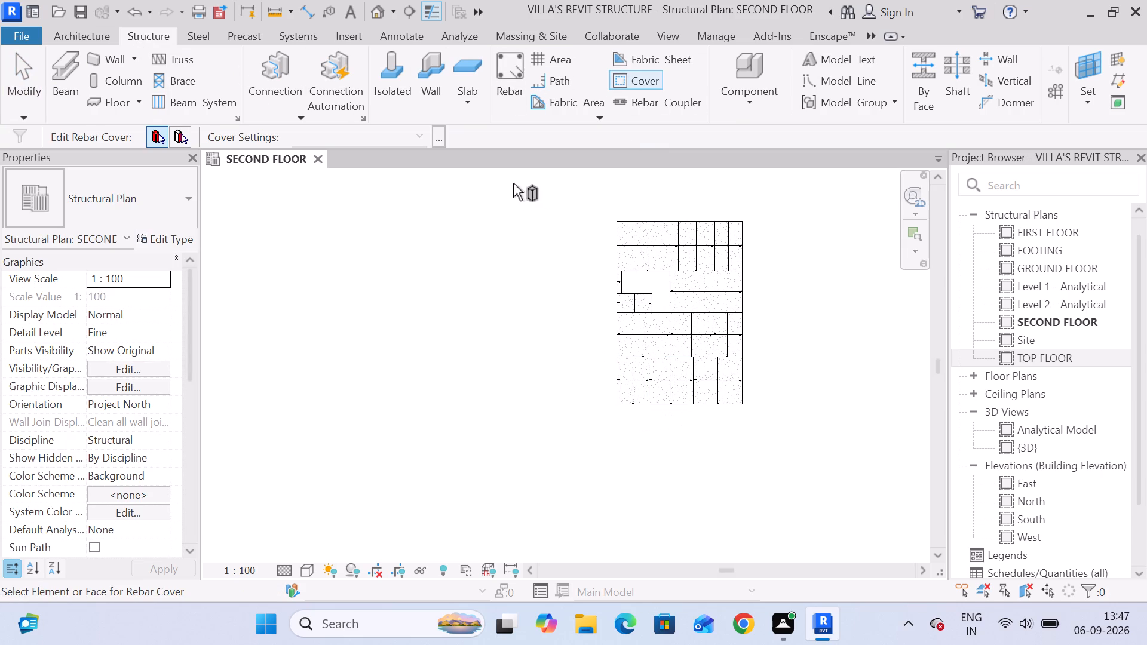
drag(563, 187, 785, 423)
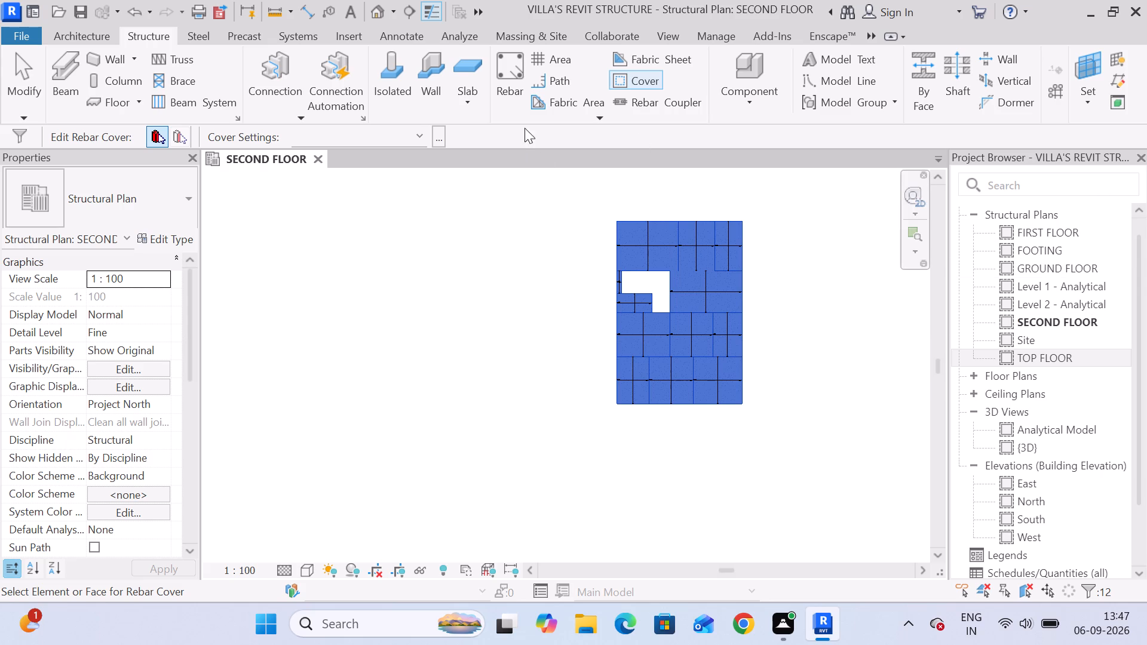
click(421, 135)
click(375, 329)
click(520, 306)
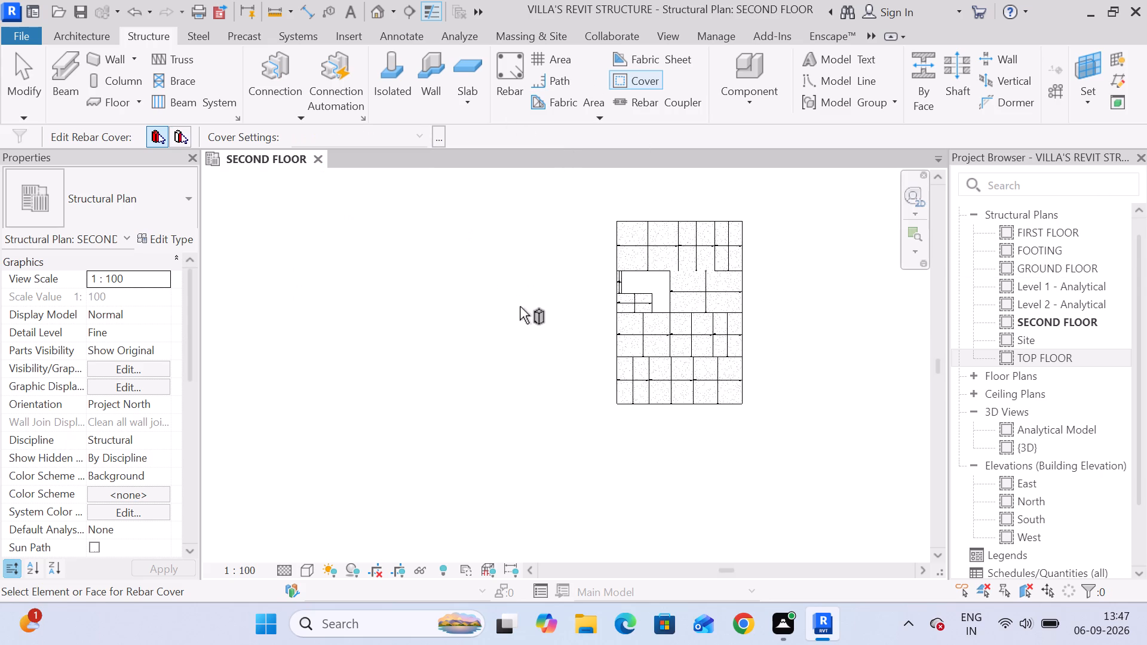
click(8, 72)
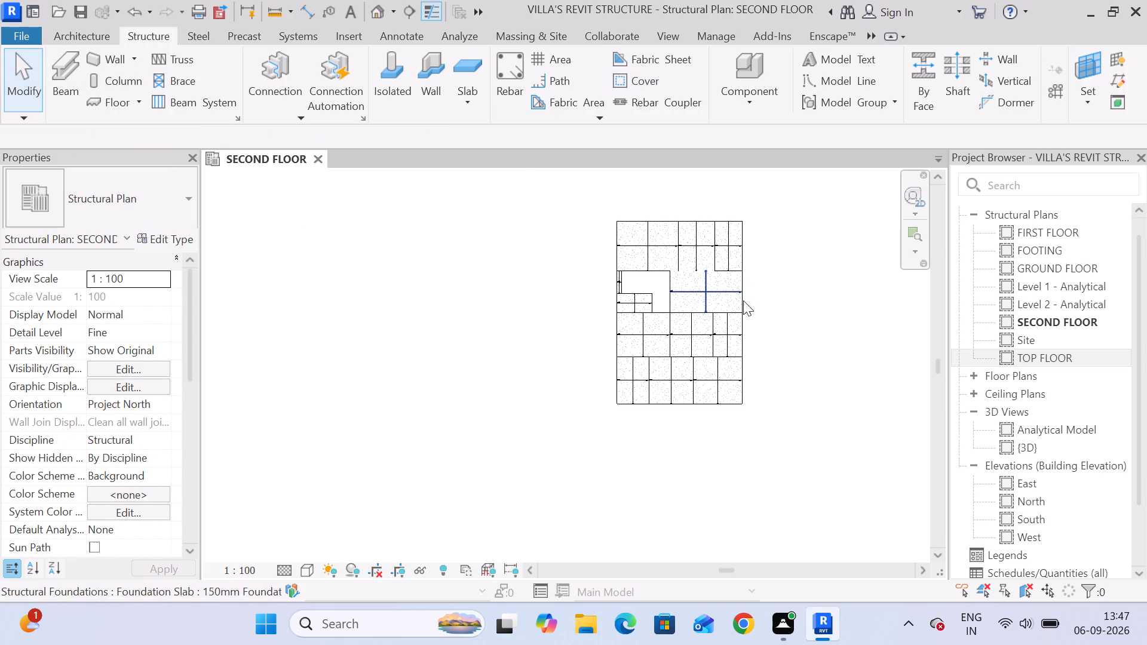
Draw a vertical Building Section line through the right-hand bays of the slab layout, from above its top edge to below its bottom edge.
scroll(743, 352, up, 4)
scroll(799, 385, up, 3)
middle_drag(773, 388, 594, 350)
middle_drag(562, 317, 679, 279)
scroll(562, 317, up, 1)
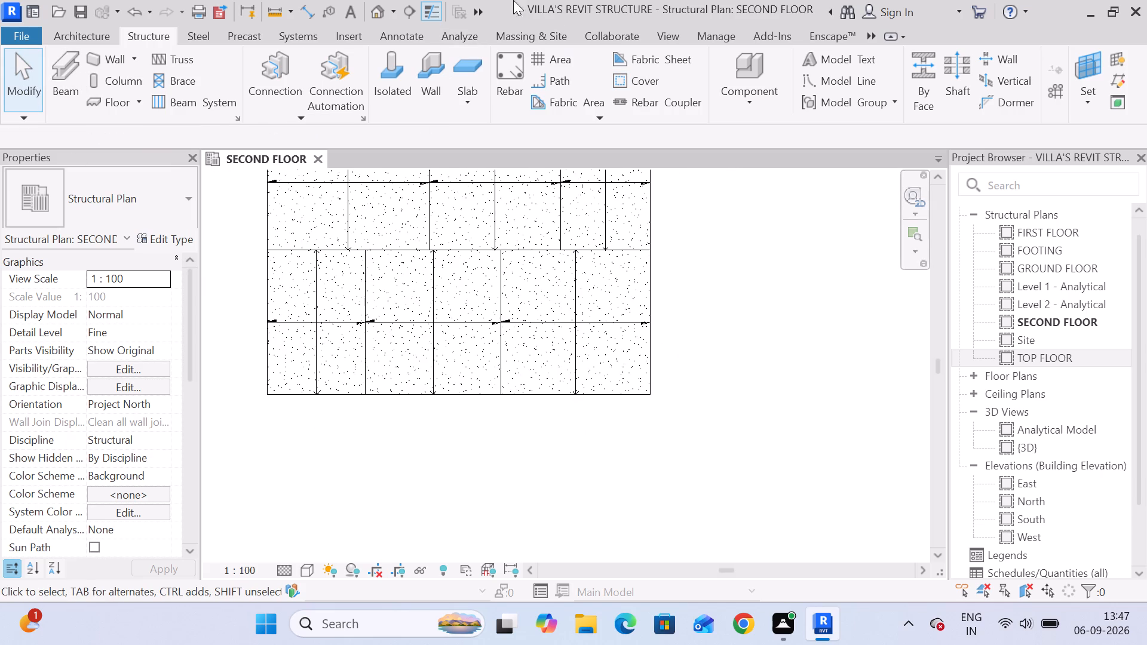
click(407, 11)
scroll(583, 229, down, 3)
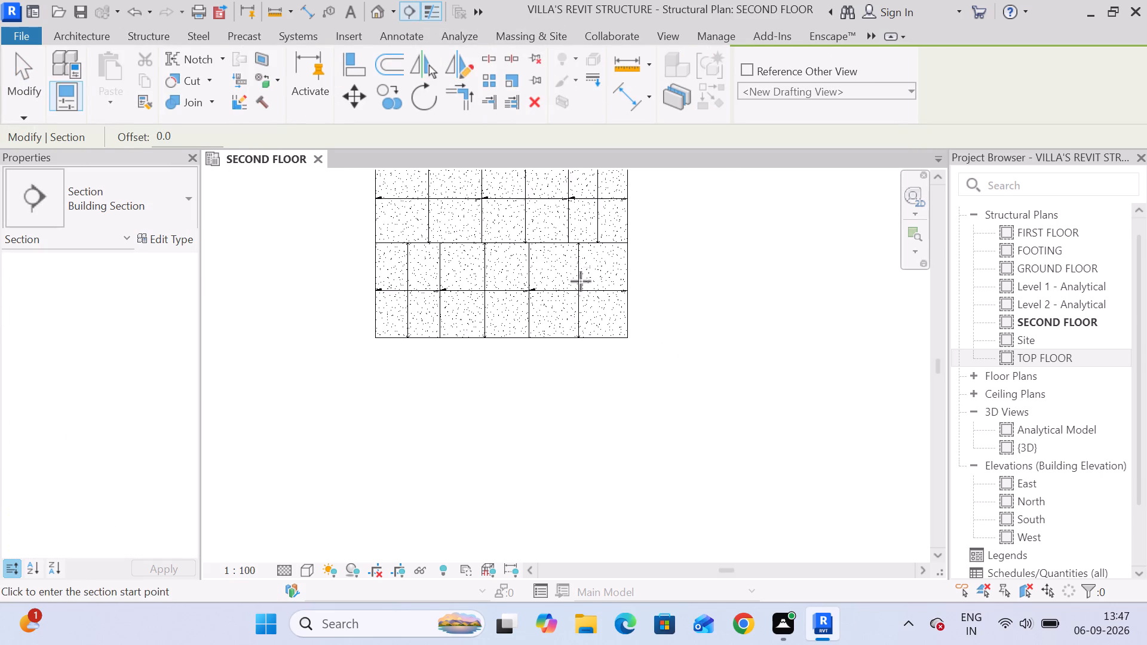
middle_drag(590, 281, 584, 342)
scroll(579, 288, down, 3)
middle_drag(584, 284, 584, 300)
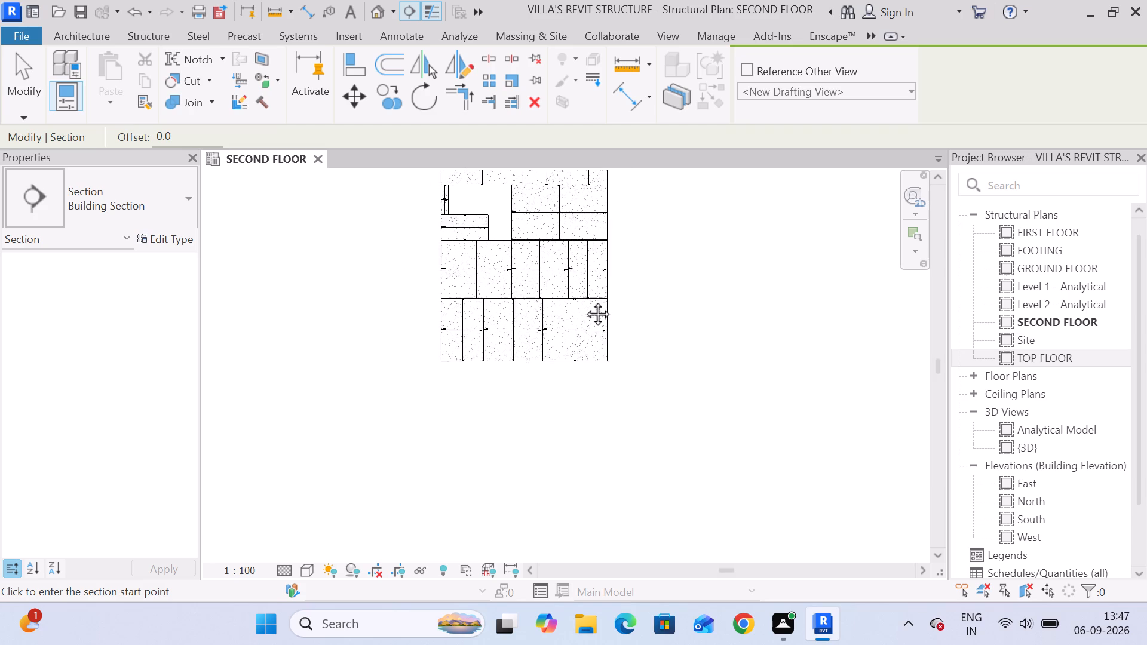
middle_drag(584, 300, 584, 376)
scroll(584, 315, down, 1)
click(578, 202)
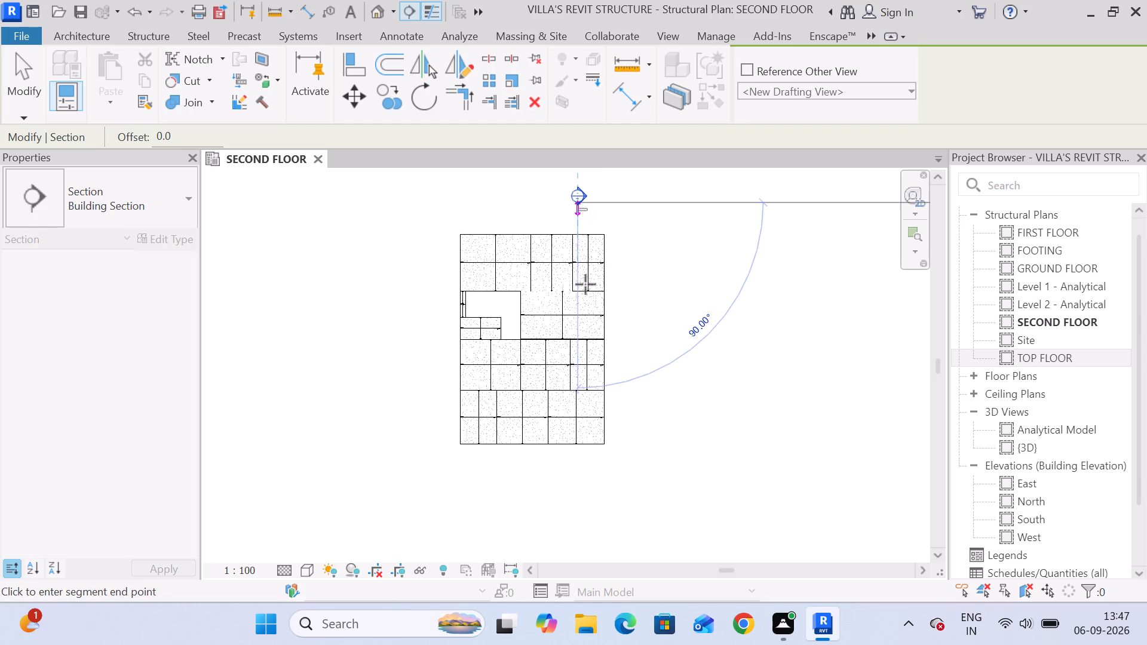
click(582, 473)
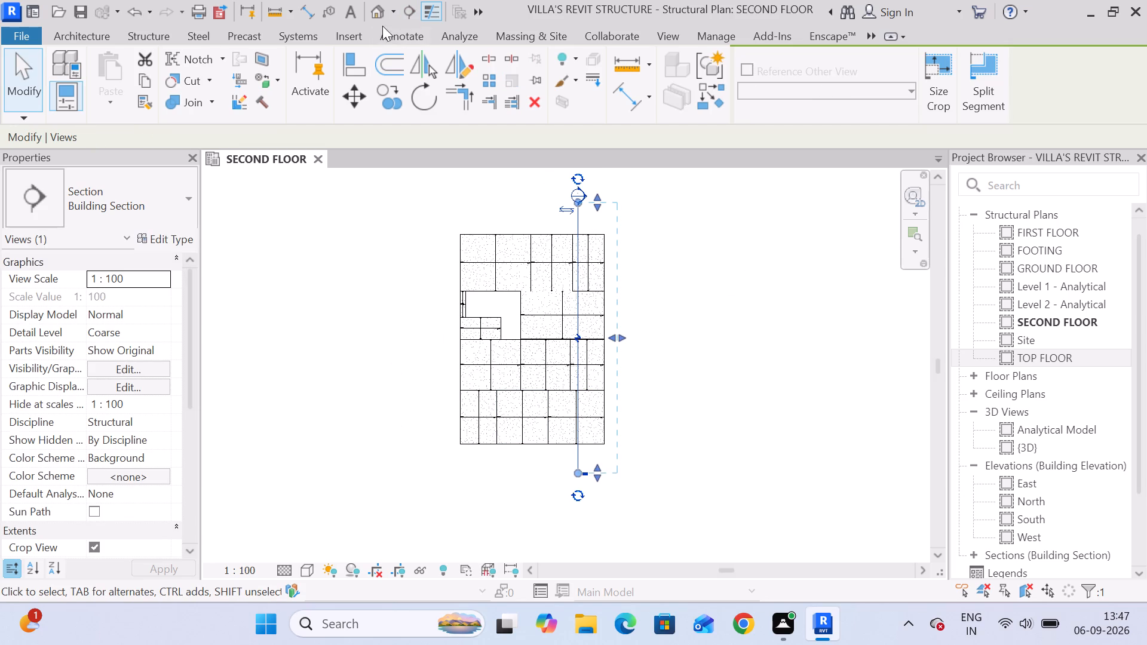
Draw a horizontal Building Section line through the lowest row of slabs, from beyond one side edge of the layout to beyond the other.
click(408, 14)
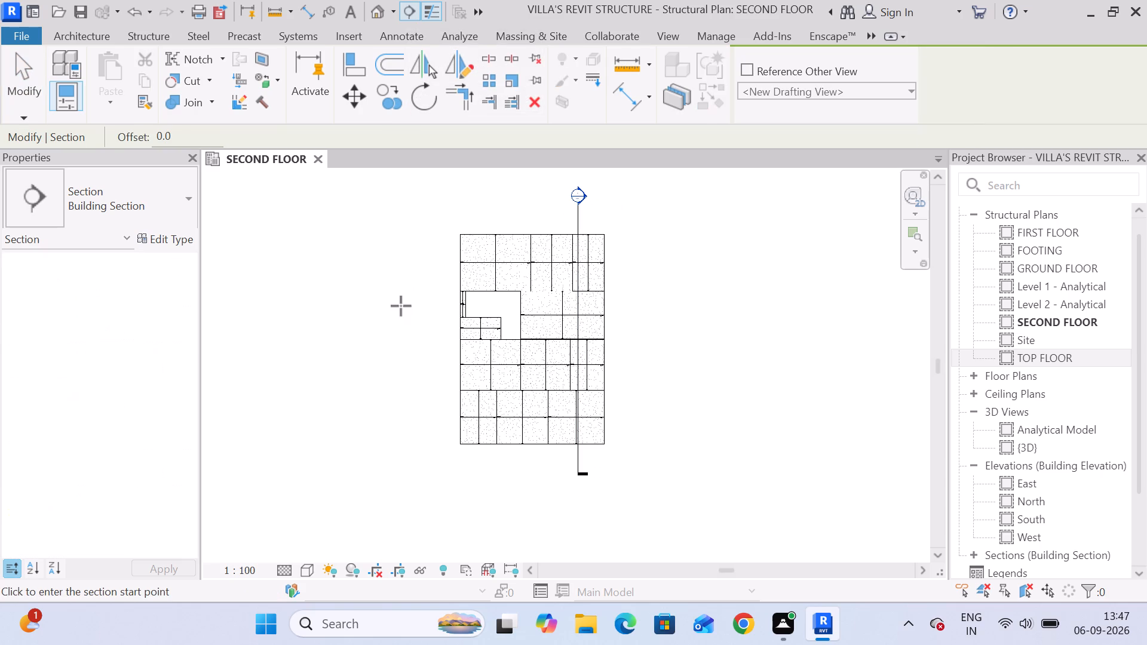
click(413, 419)
click(638, 414)
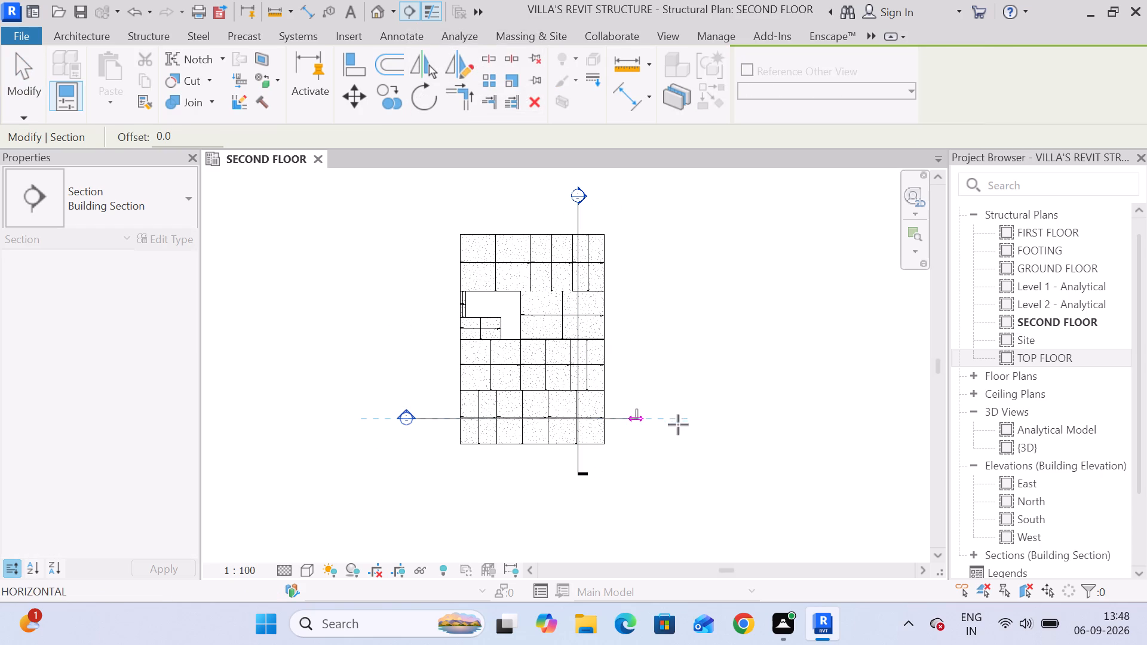
click(13, 80)
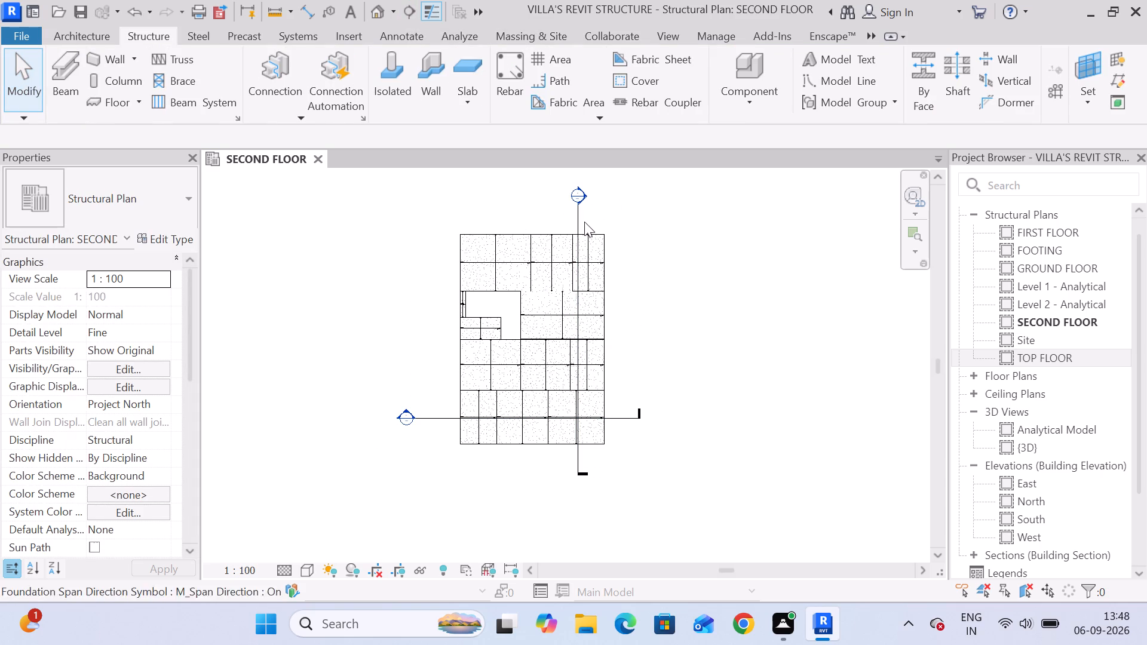
Shrink the vertical section's extents to about the lowest slab row and its view depth to just beyond the section line.
click(578, 219)
scroll(609, 331, up, 6)
scroll(612, 333, down, 5)
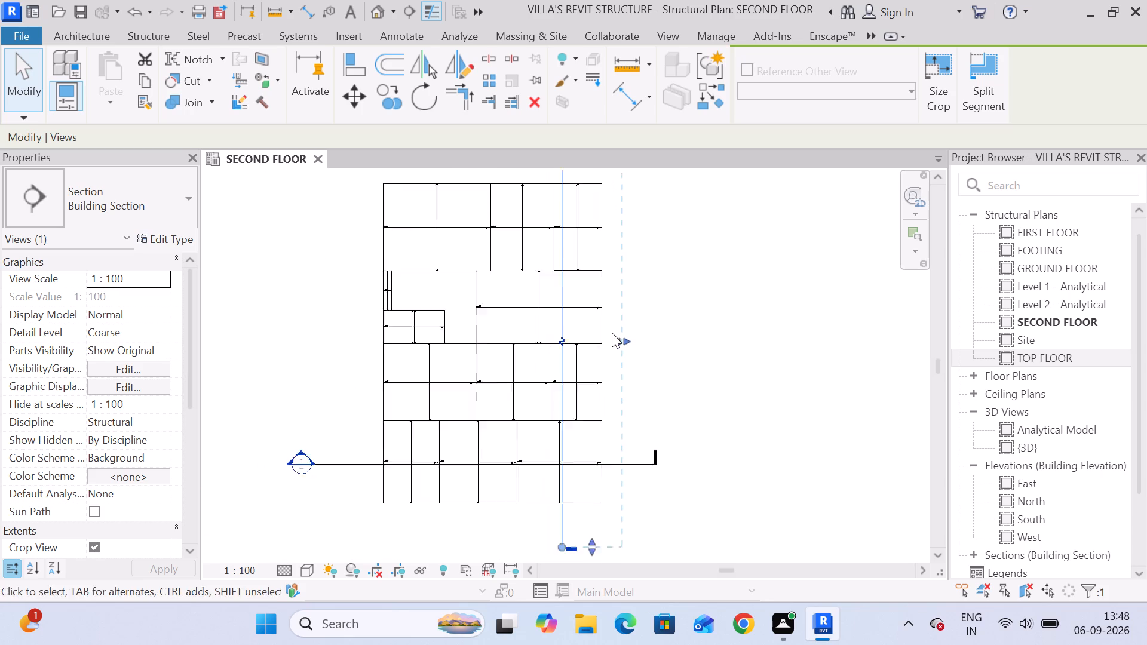
drag(593, 188, 566, 390)
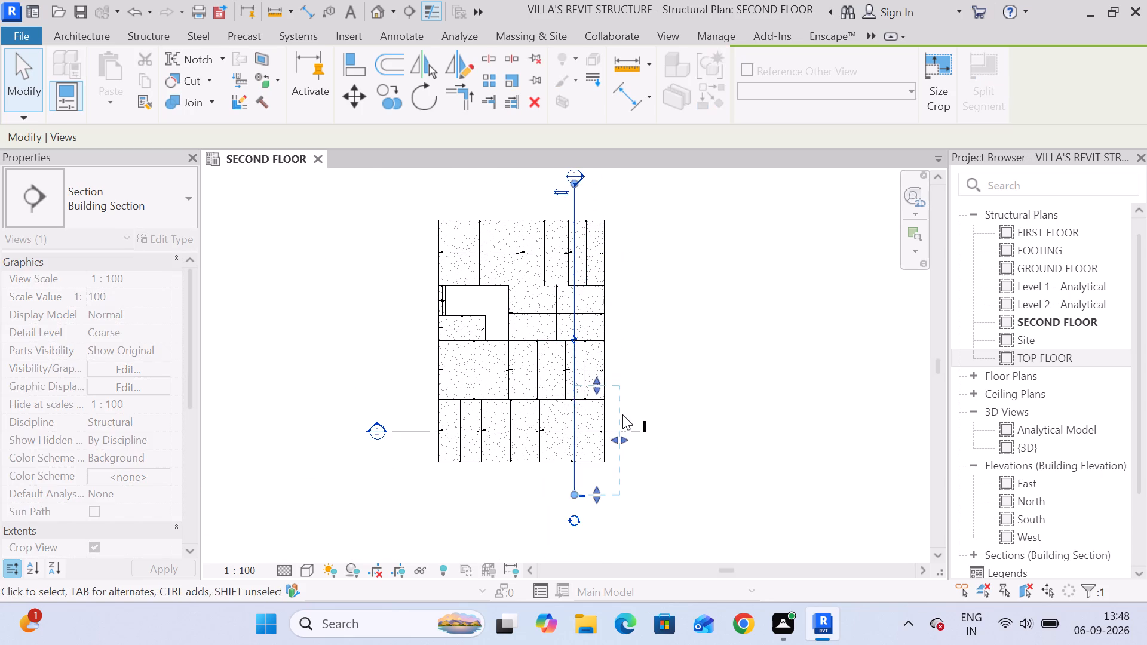
scroll(622, 414, up, 4)
drag(615, 460, 570, 458)
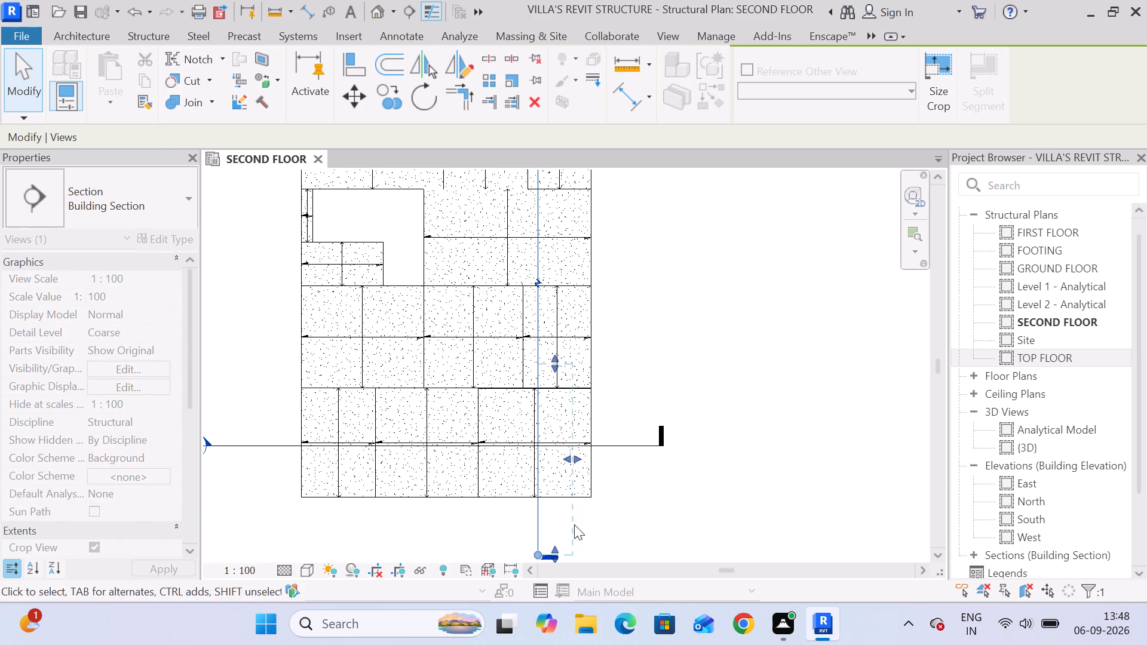
drag(557, 553, 557, 506)
scroll(555, 411, up, 4)
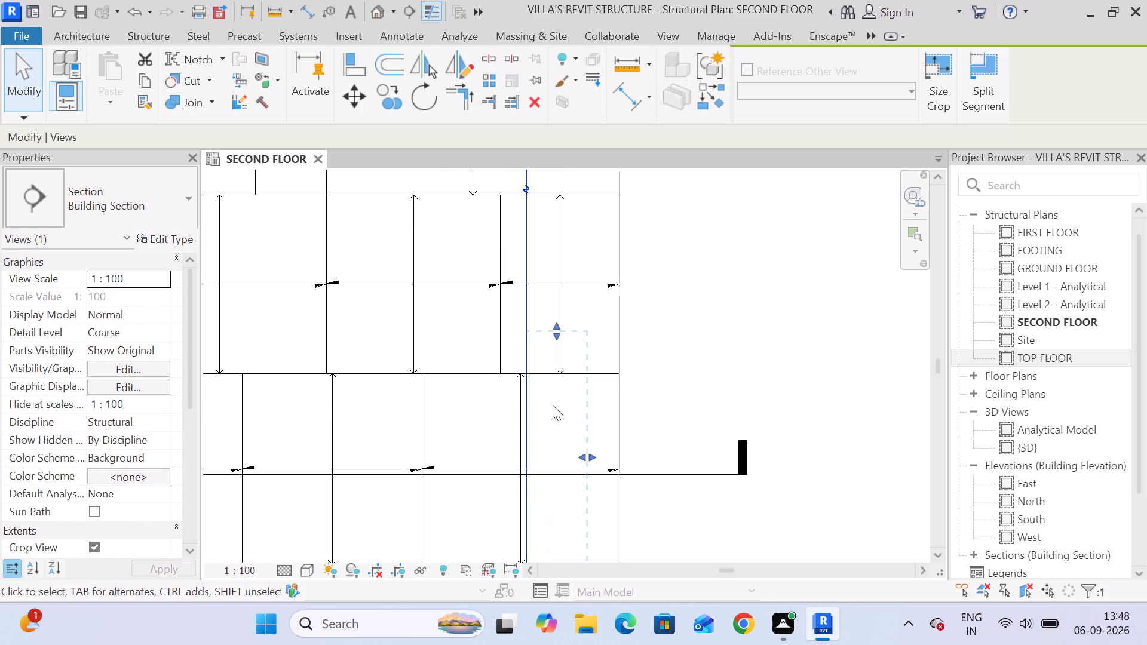
drag(557, 330, 554, 360)
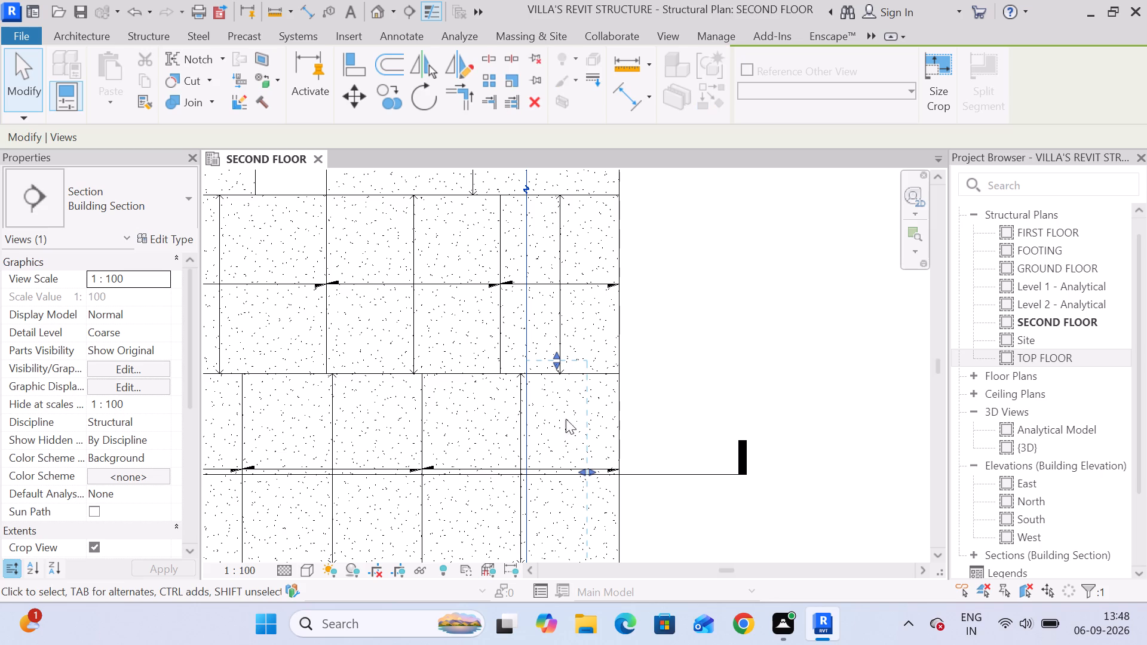
drag(584, 472, 547, 473)
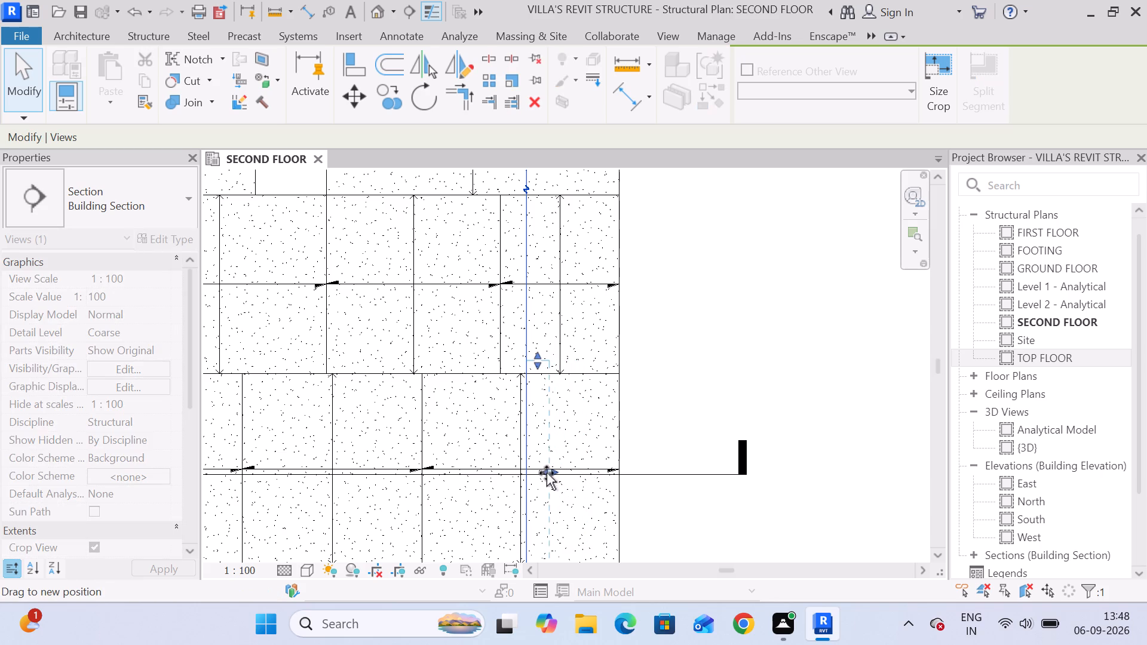
scroll(547, 473, down, 7)
middle_drag(550, 473, 603, 414)
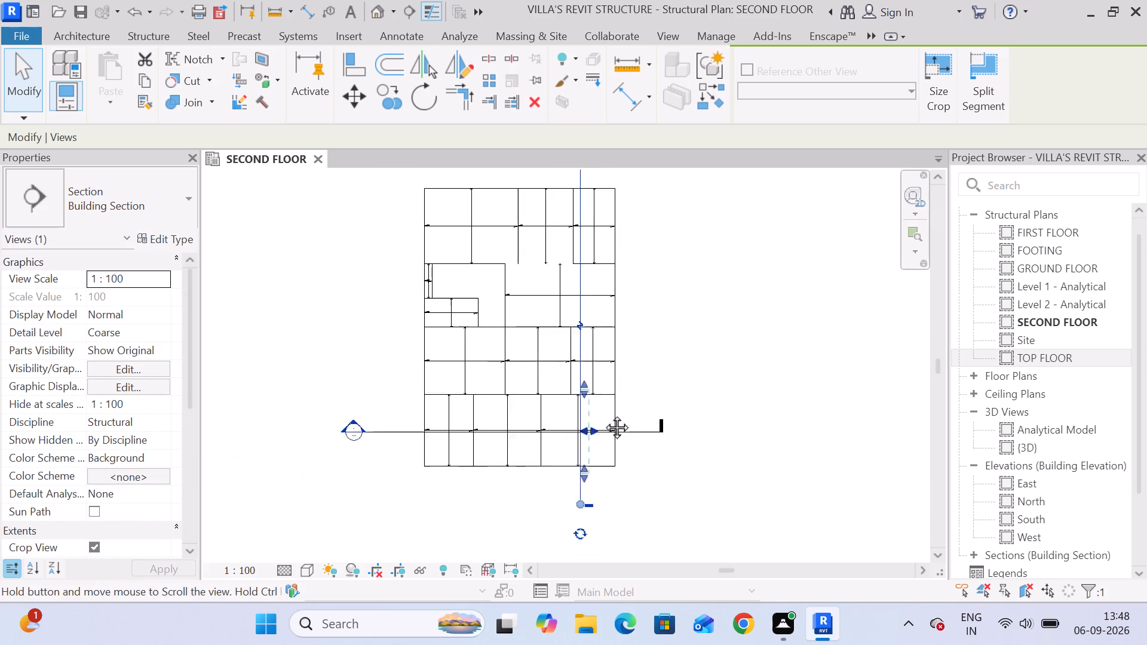
middle_drag(603, 414, 614, 400)
scroll(604, 410, down, 2)
Shrink the horizontal section's extents to just around the right-hand corner slab and its view depth to a shallow strip above the line.
click(462, 403)
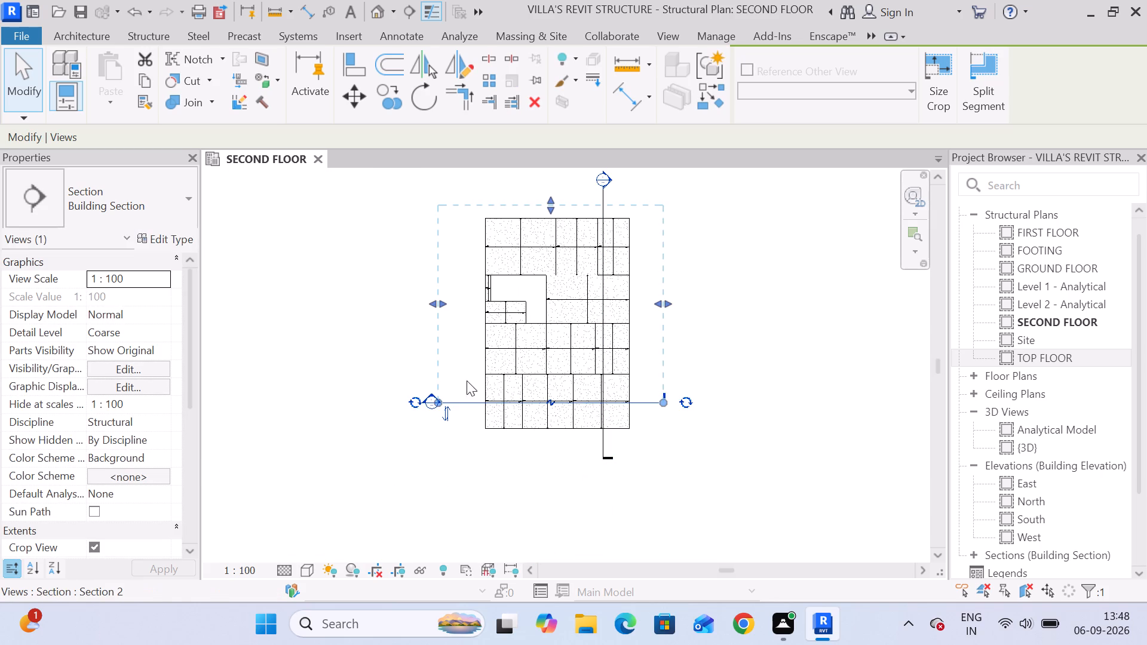
drag(550, 202, 555, 387)
scroll(436, 400, up, 4)
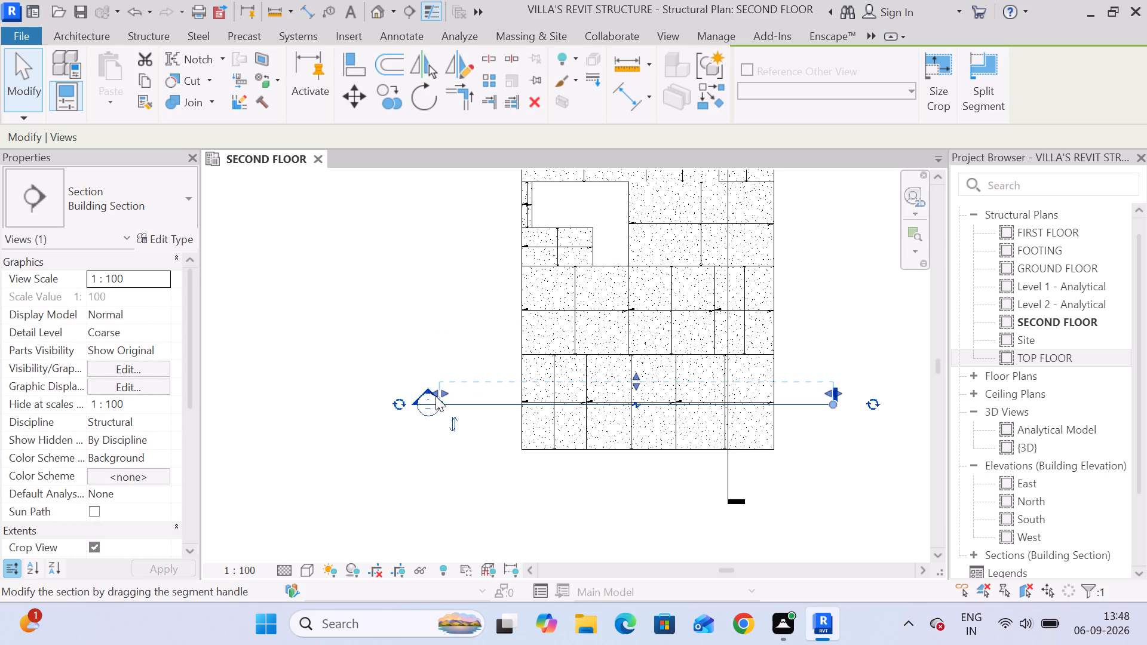
drag(441, 392, 636, 388)
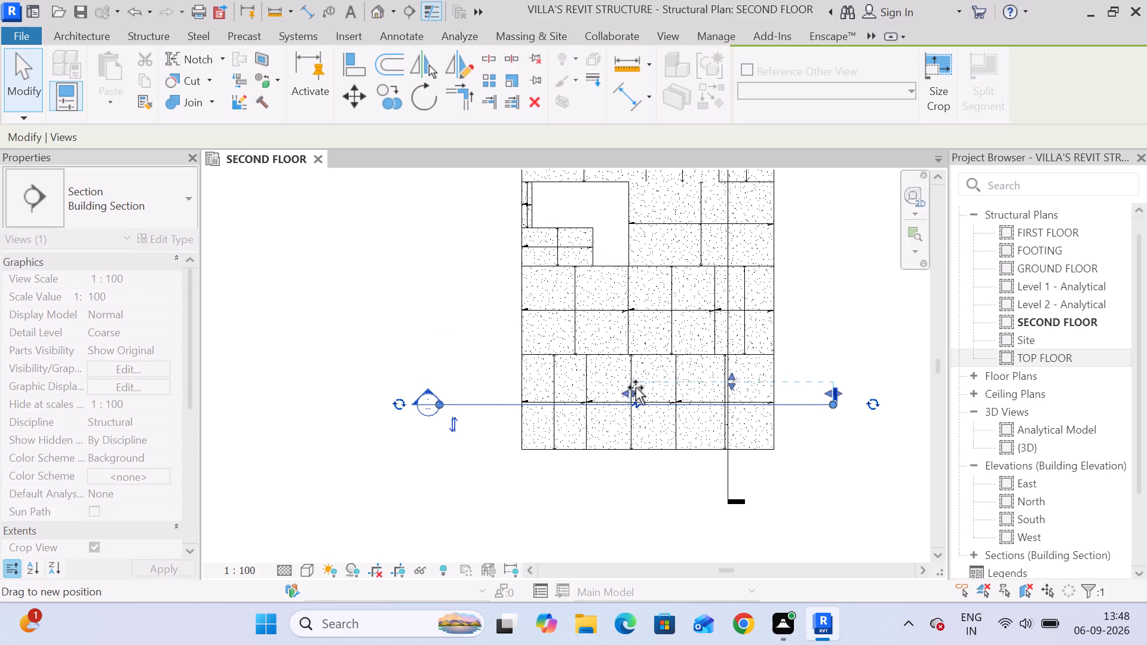
drag(636, 388, 658, 386)
scroll(758, 388, up, 3)
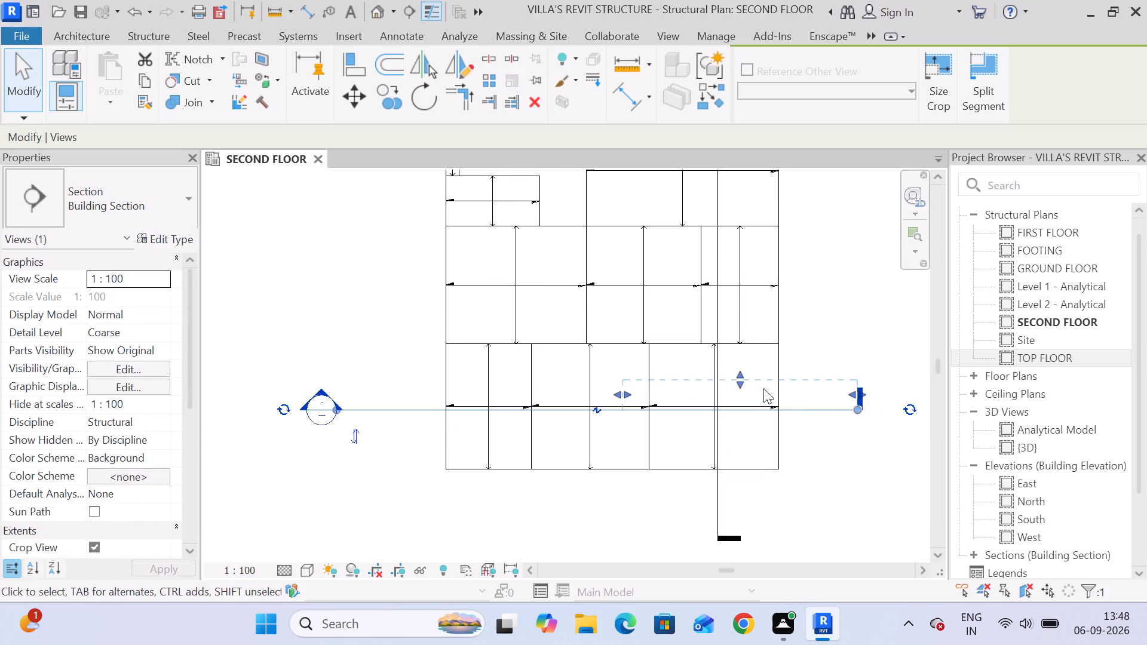
drag(868, 393, 799, 398)
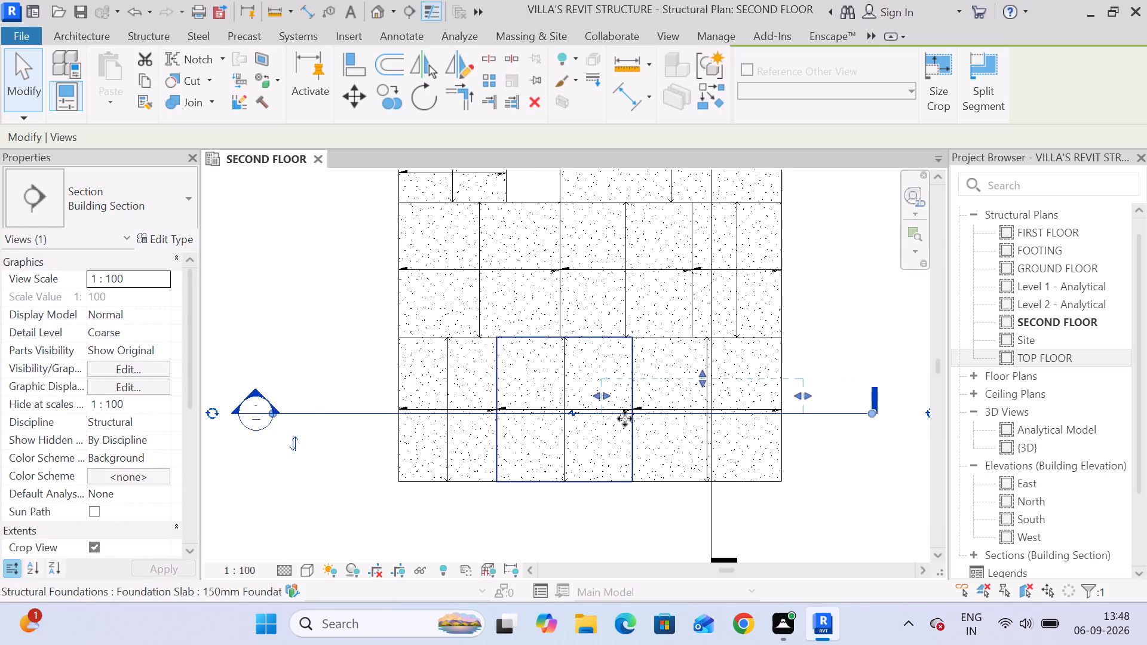
drag(699, 379, 699, 392)
scroll(625, 413, up, 4)
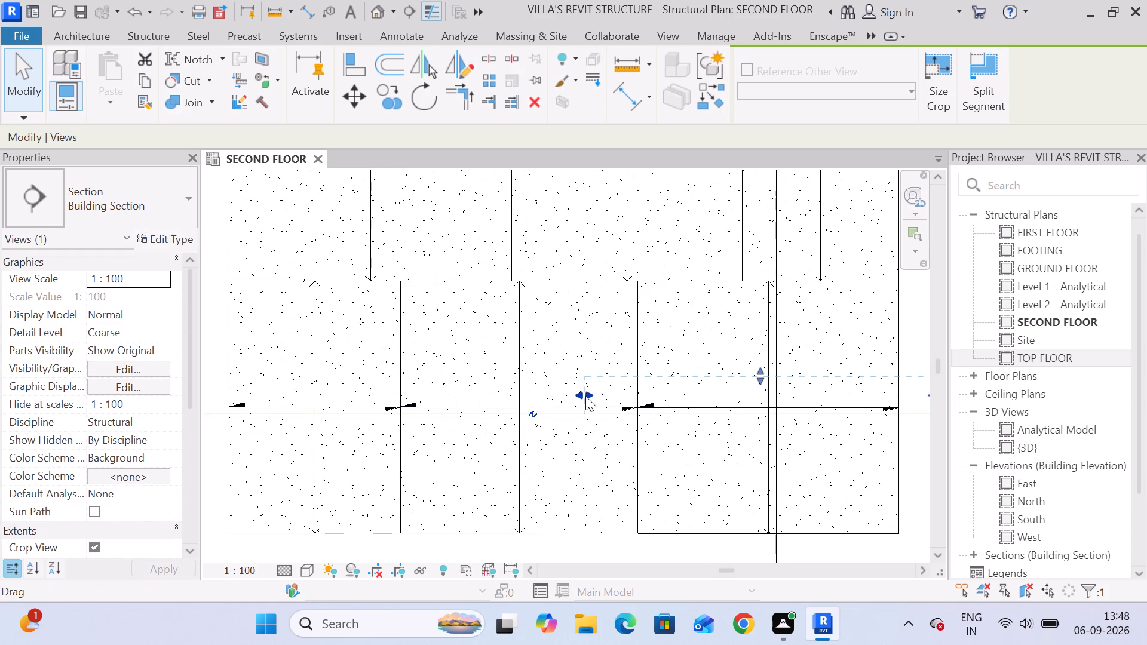
drag(585, 396, 622, 396)
scroll(654, 391, down, 3)
middle_drag(645, 397, 486, 397)
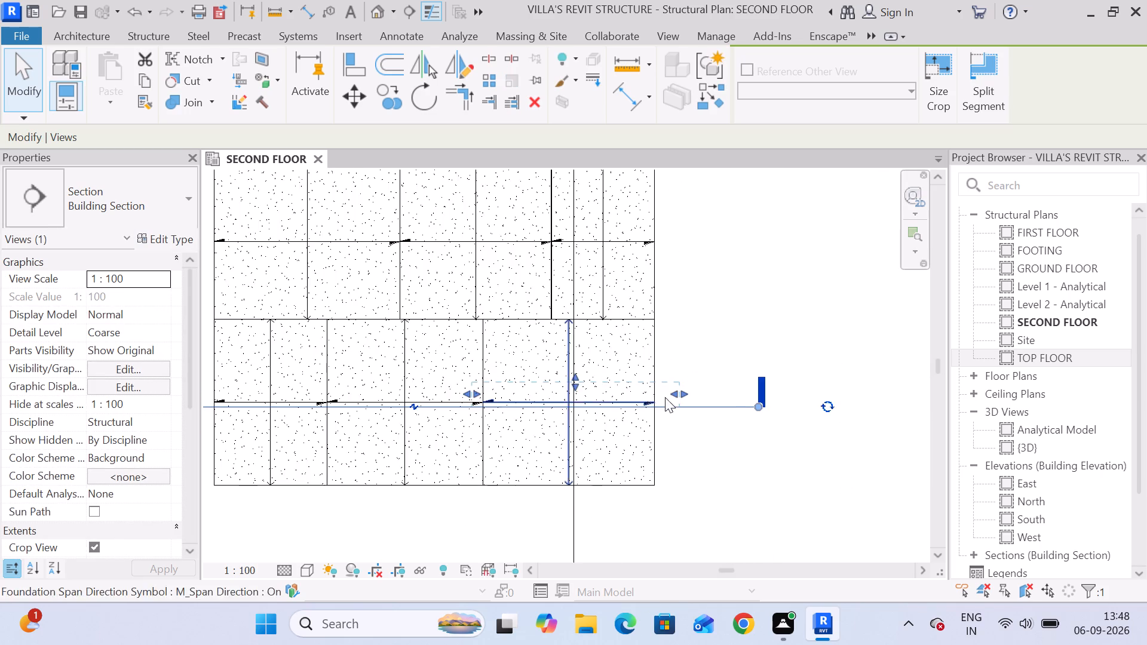
scroll(692, 394, up, 4)
drag(669, 395, 636, 398)
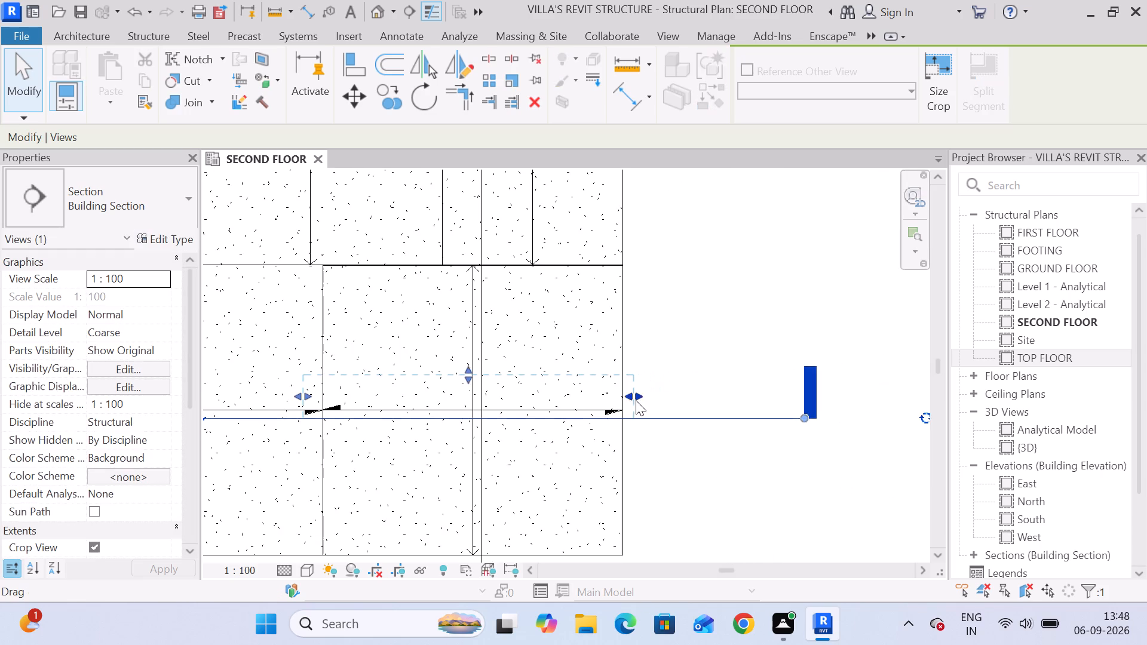
scroll(636, 400, down, 12)
click(679, 441)
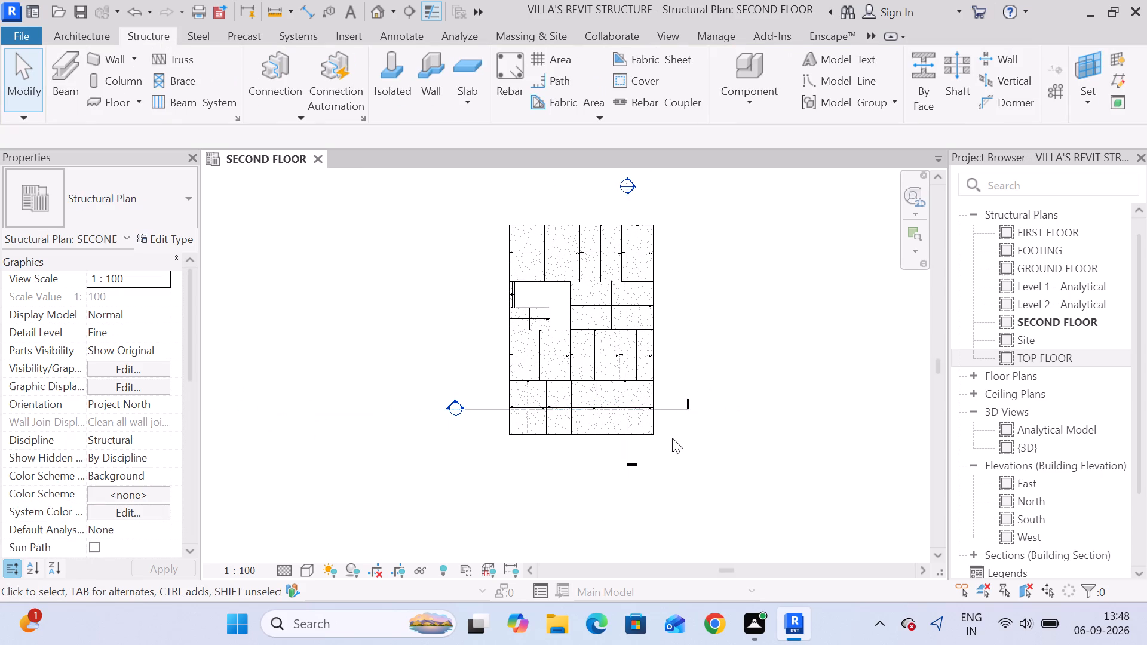
Open the section view of the horizontal line, and from the SECOND FLOOR plan open the vertical line's section view.
click(675, 411)
right_click(675, 411)
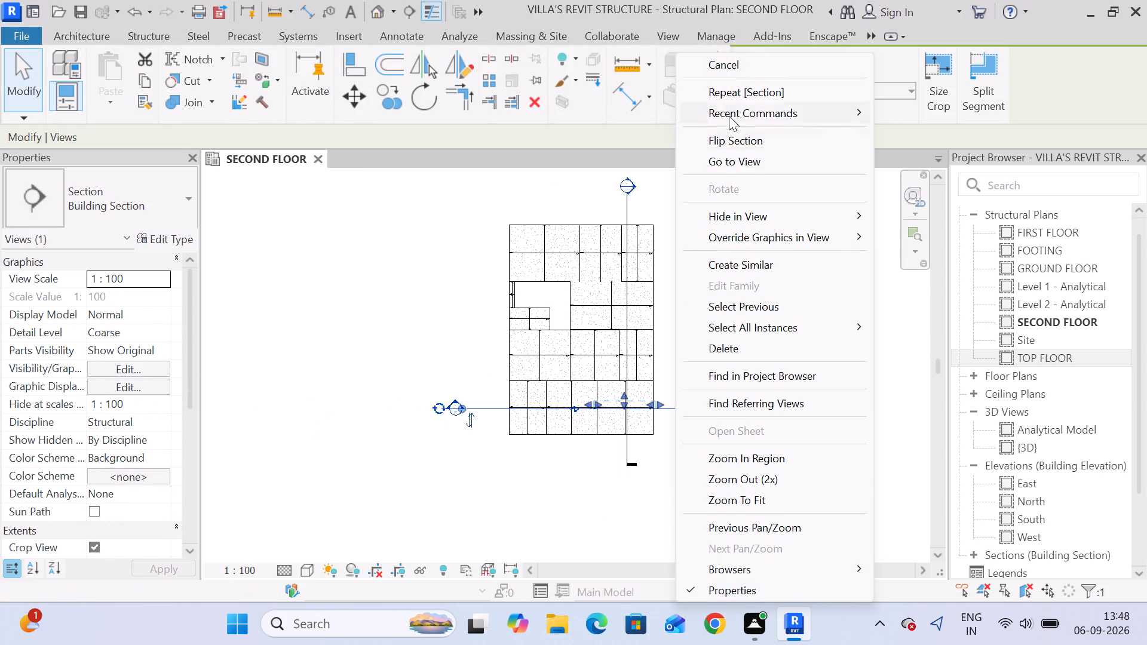
click(734, 162)
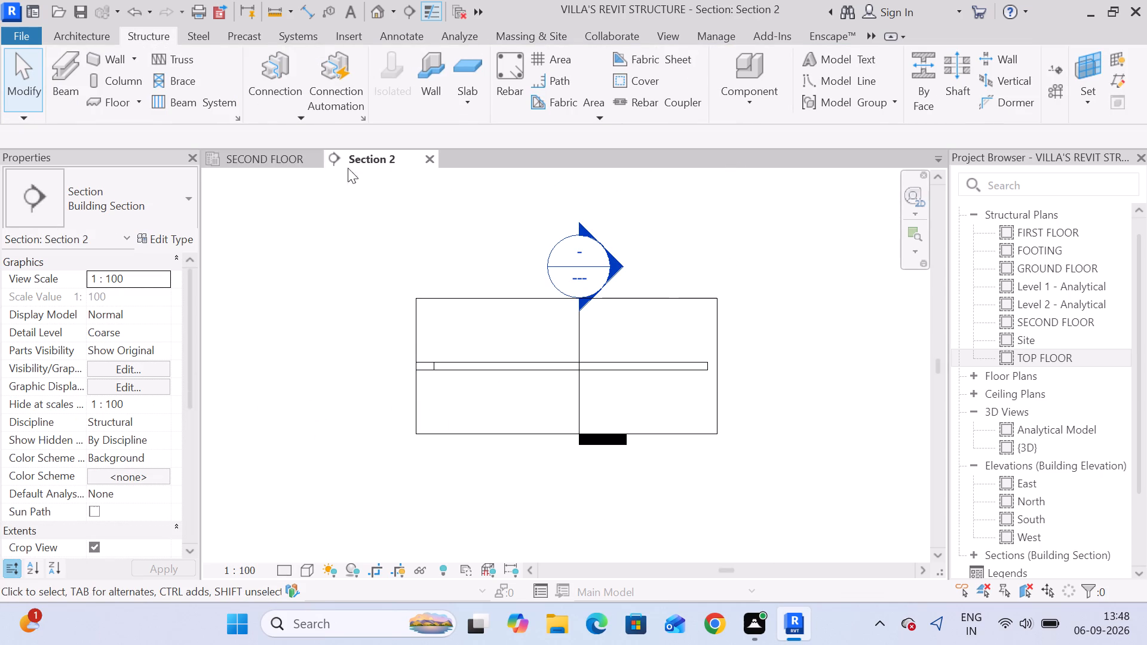
click(268, 162)
click(624, 210)
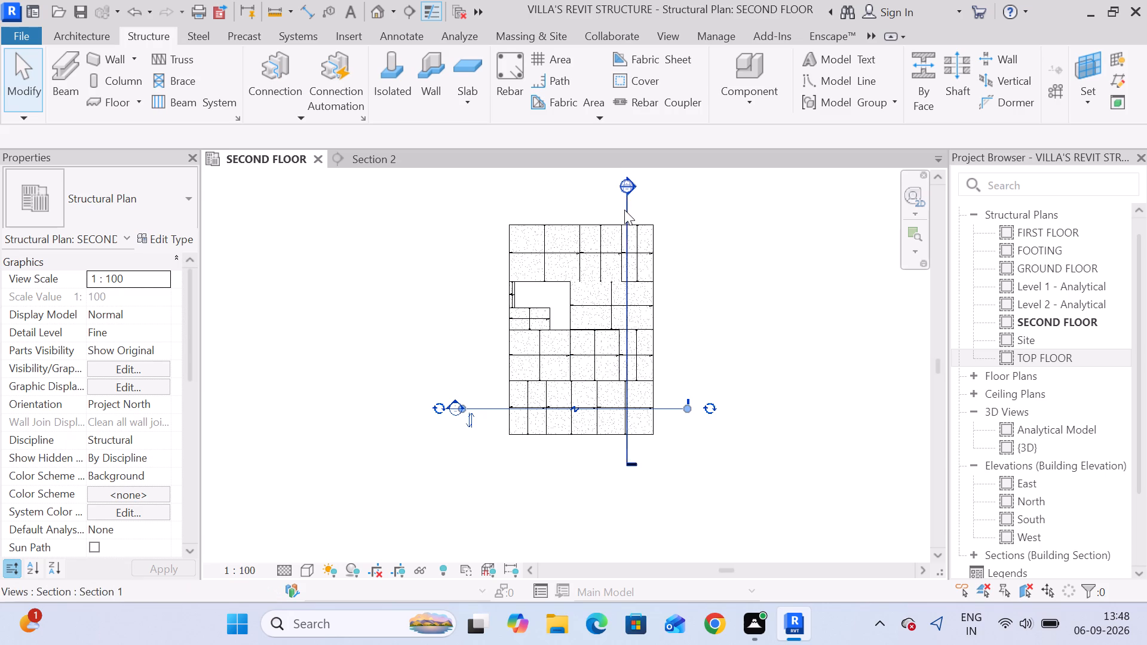
right_click(645, 215)
click(697, 162)
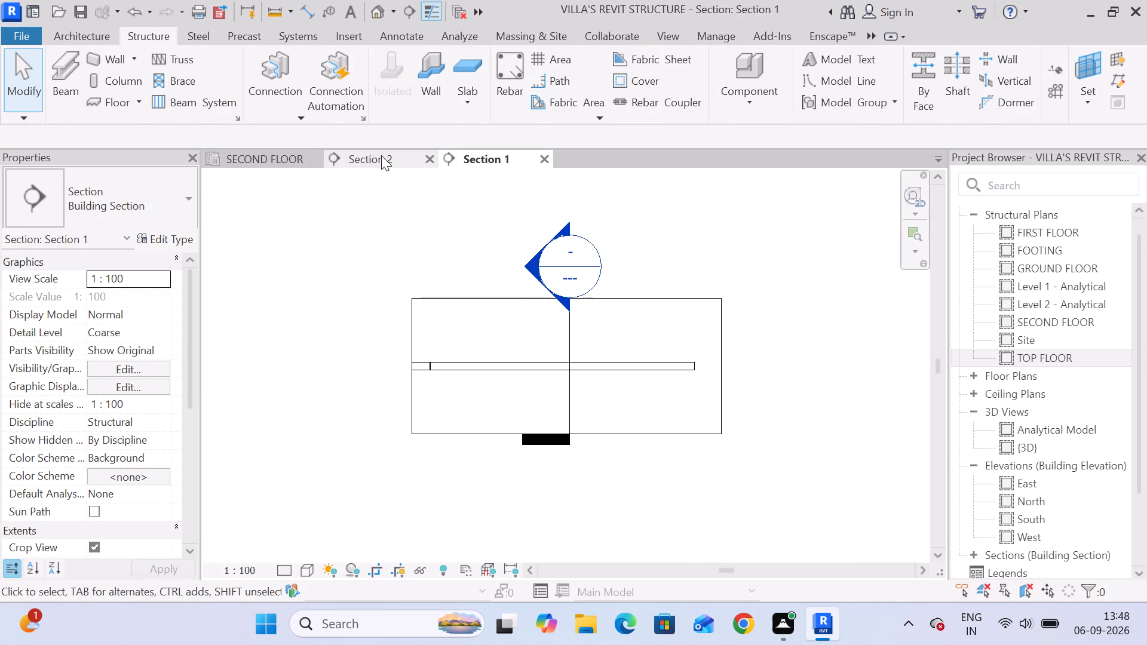
Place a 12M rebar with Rebar Shape 8 in the 150mm foundation slab in Section 1, near the joint with the neighbouring slab.
click(513, 78)
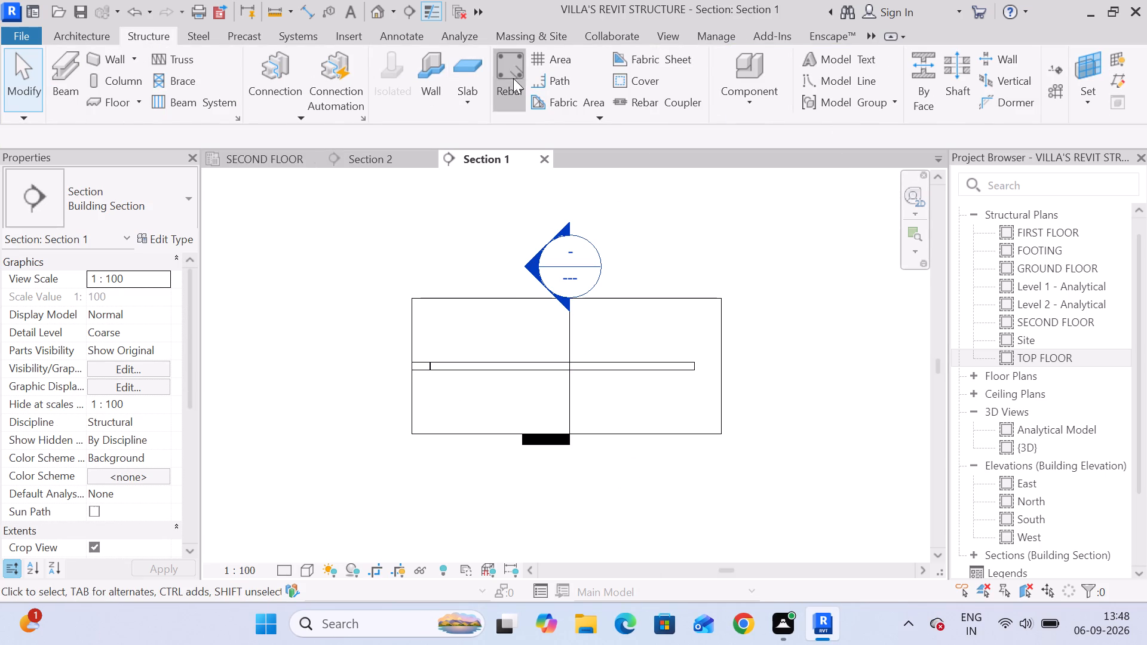
scroll(849, 429, down, 16)
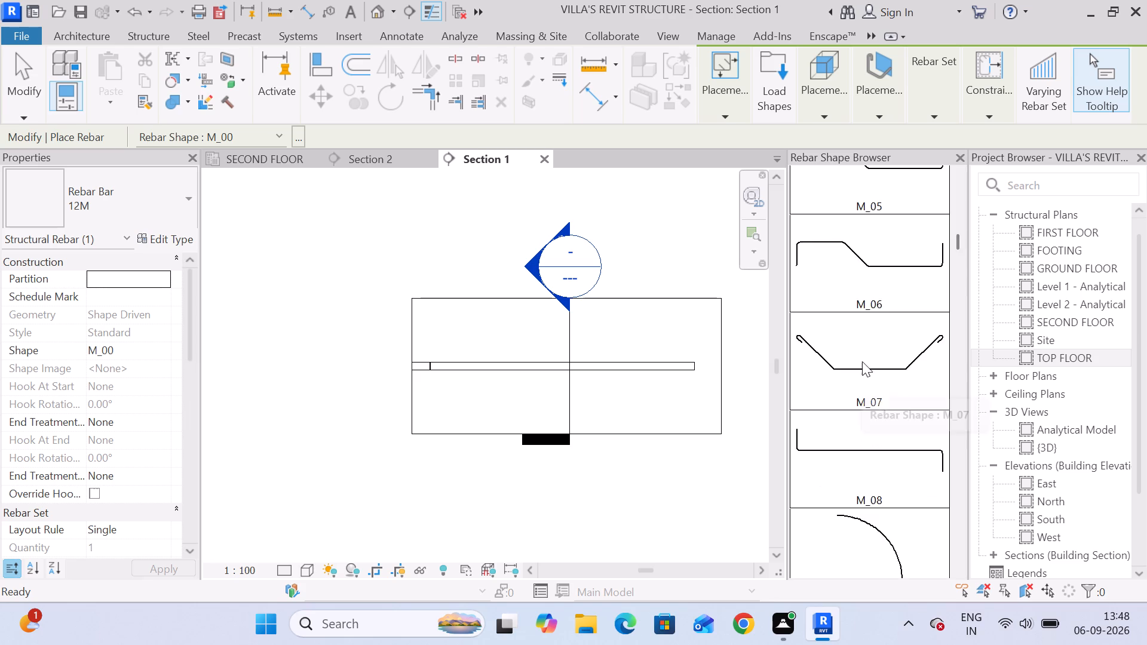
scroll(862, 361, down, 20)
scroll(862, 361, down, 11)
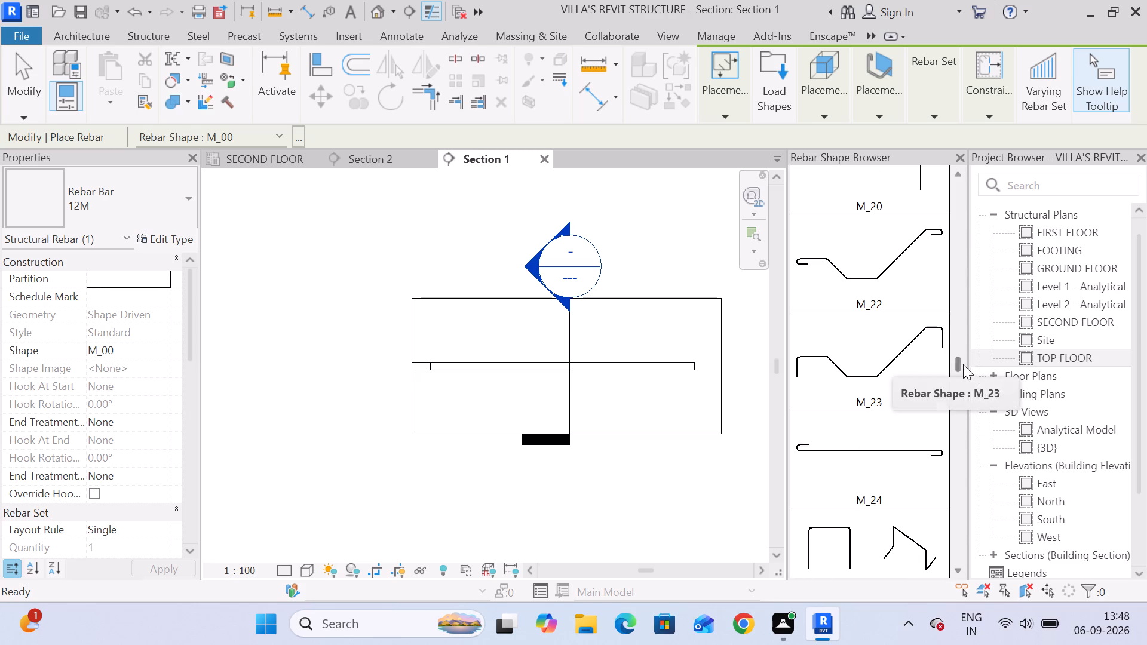
drag(964, 364, 971, 591)
click(870, 423)
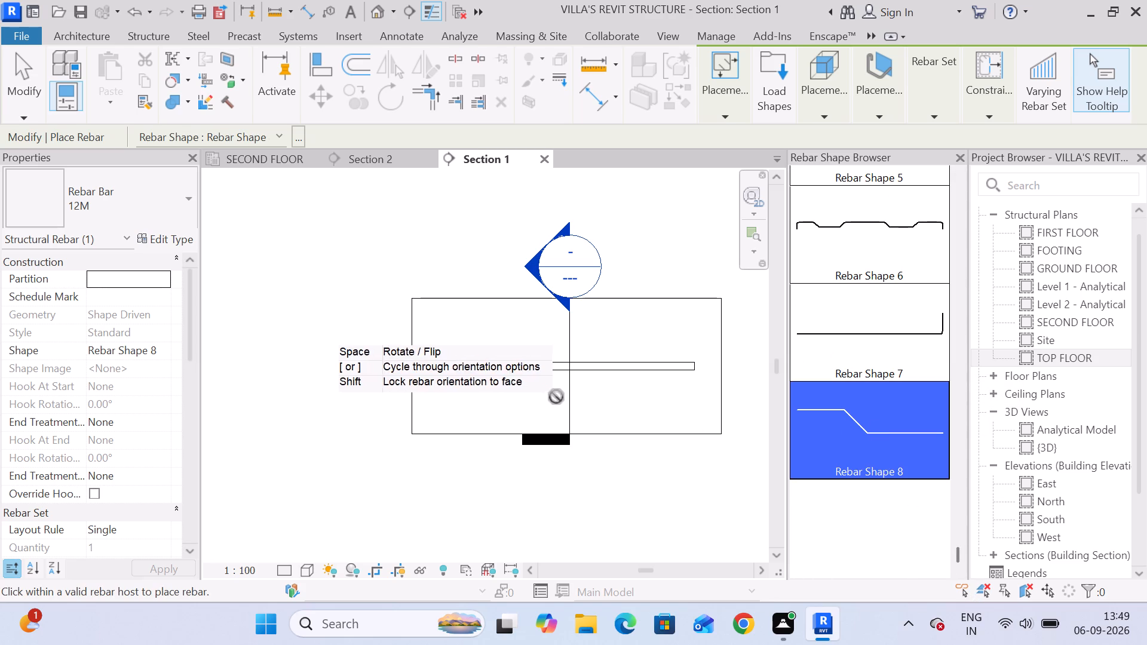
click(457, 369)
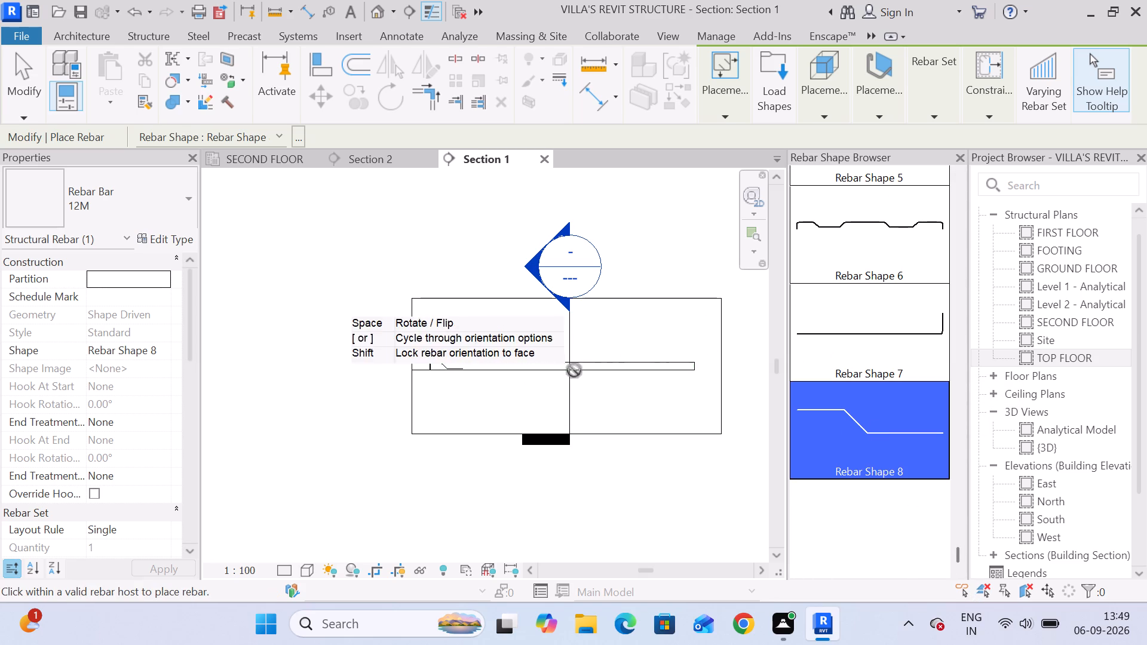
Place another 12M Rebar Shape 8 bar in the foundation slab in Section 2 and finish placing rebar.
click(375, 164)
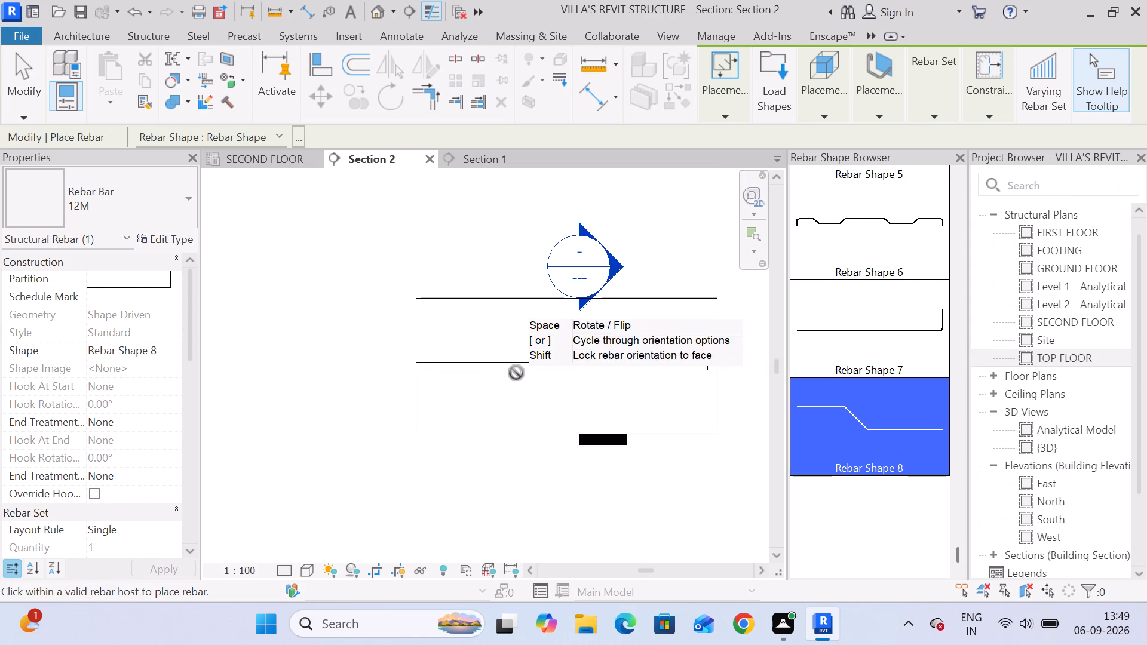
click(449, 366)
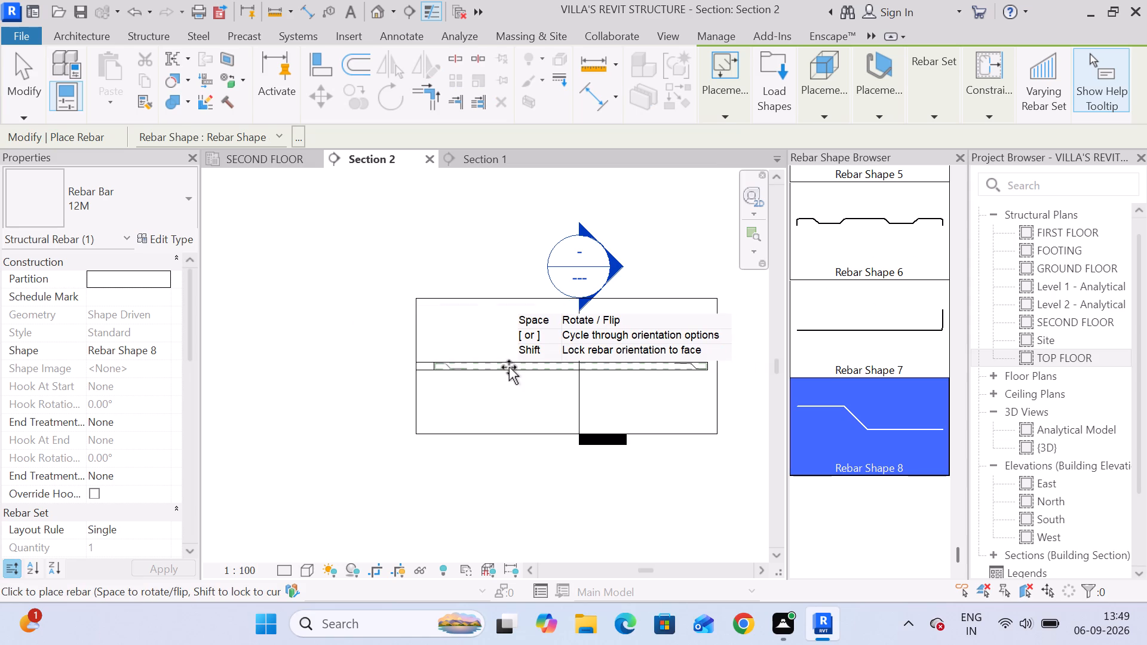
click(31, 67)
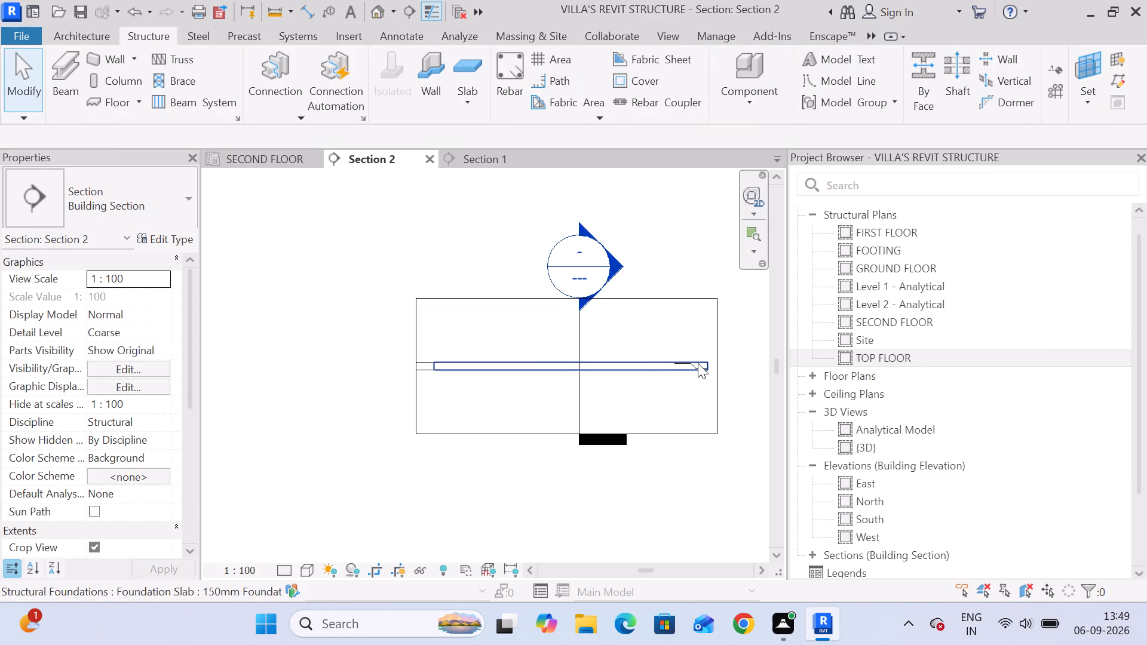
Stretch the upper straight leg (D) of the Section 2 bar along the slab toward its inner end, to about 2790 mm.
click(698, 363)
scroll(697, 363, up, 6)
scroll(658, 417, up, 2)
scroll(658, 417, down, 1)
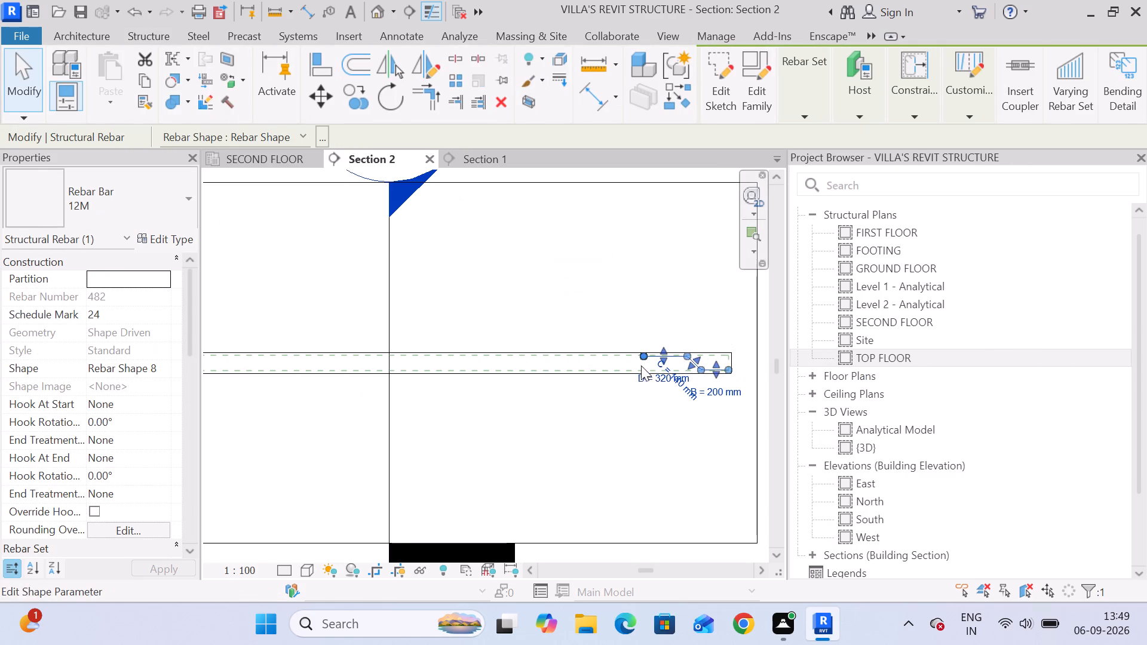
drag(639, 357, 300, 358)
middle_drag(298, 389, 477, 377)
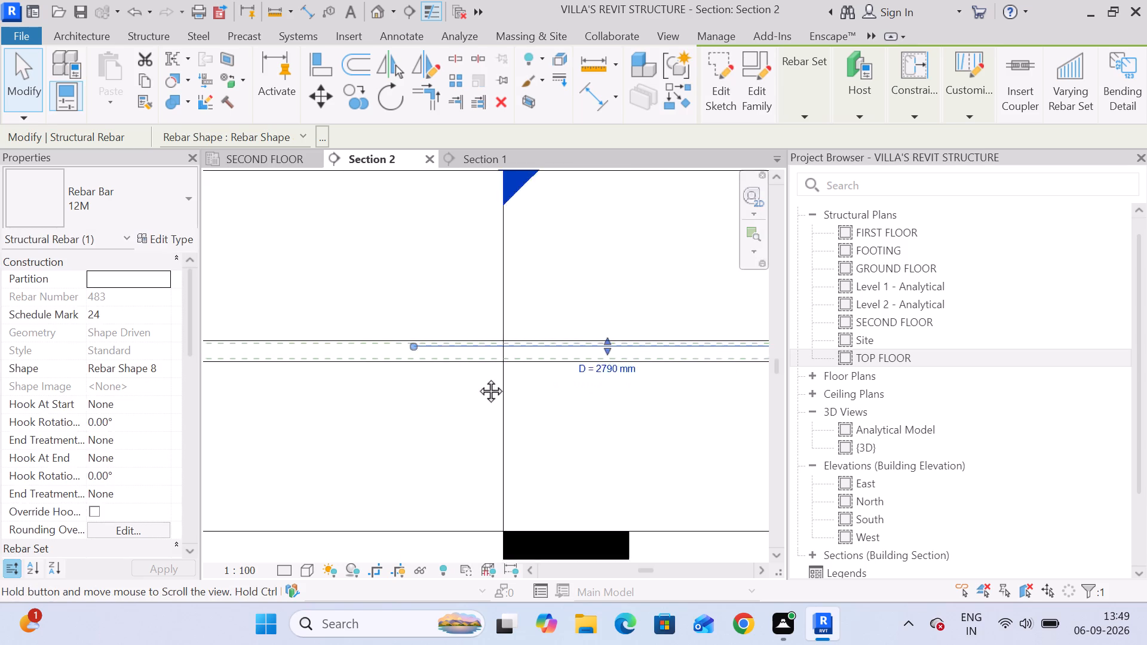
middle_drag(477, 377, 676, 382)
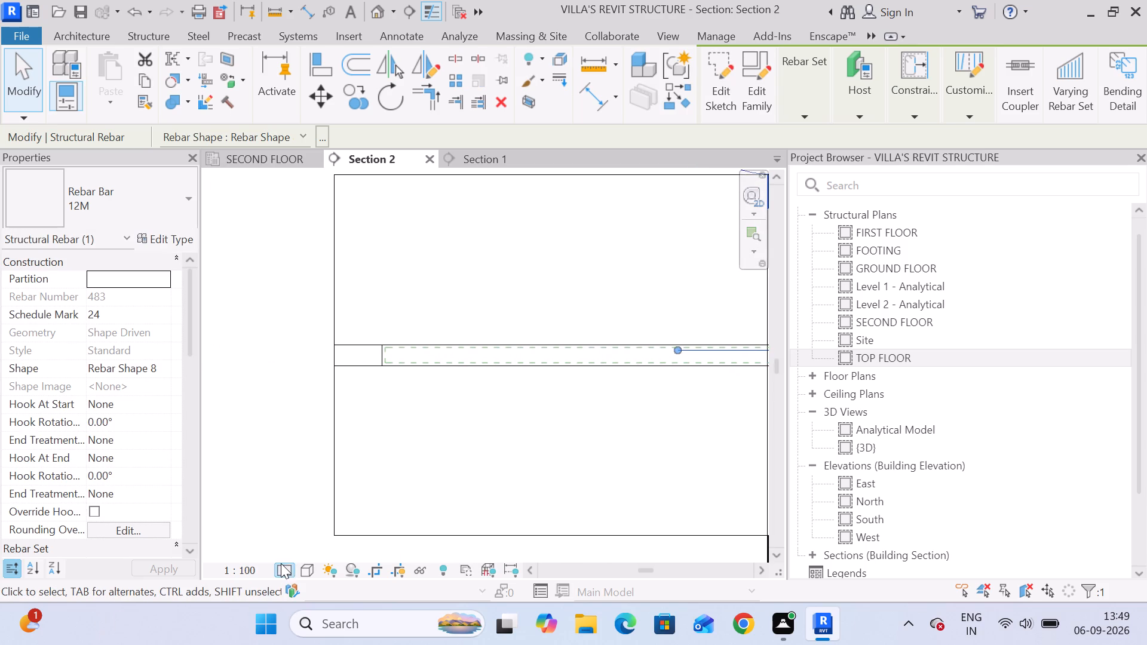
Set the Section 2 view's detail level to Medium.
click(284, 563)
click(293, 527)
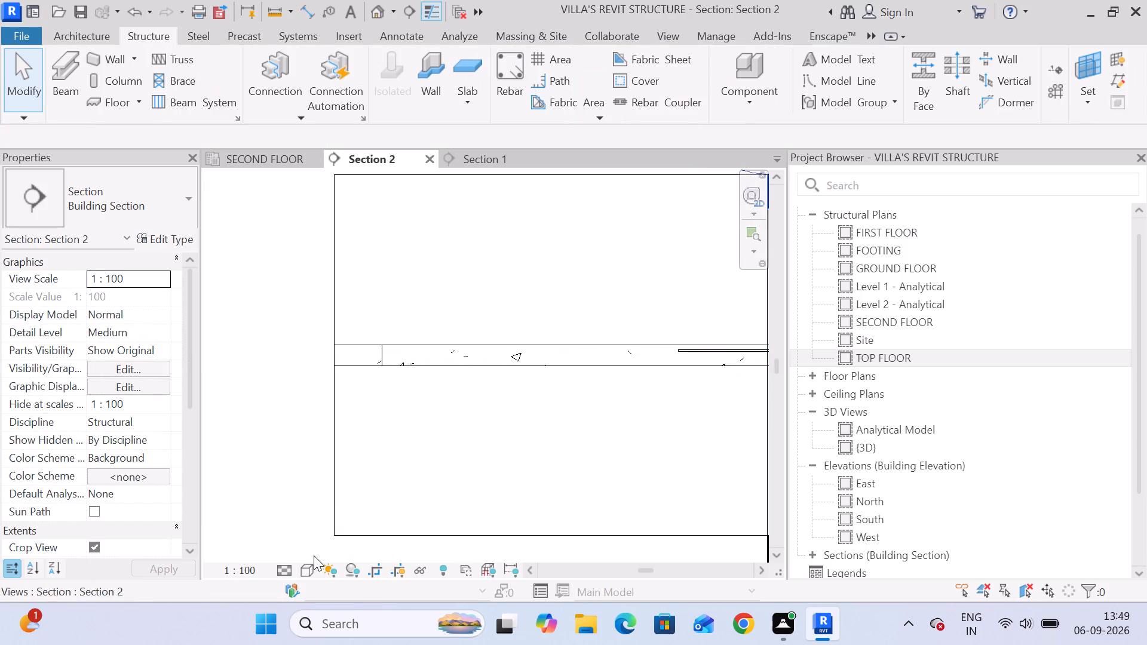
Set the Section 2 view's detail level to Fine.
click(289, 567)
click(292, 552)
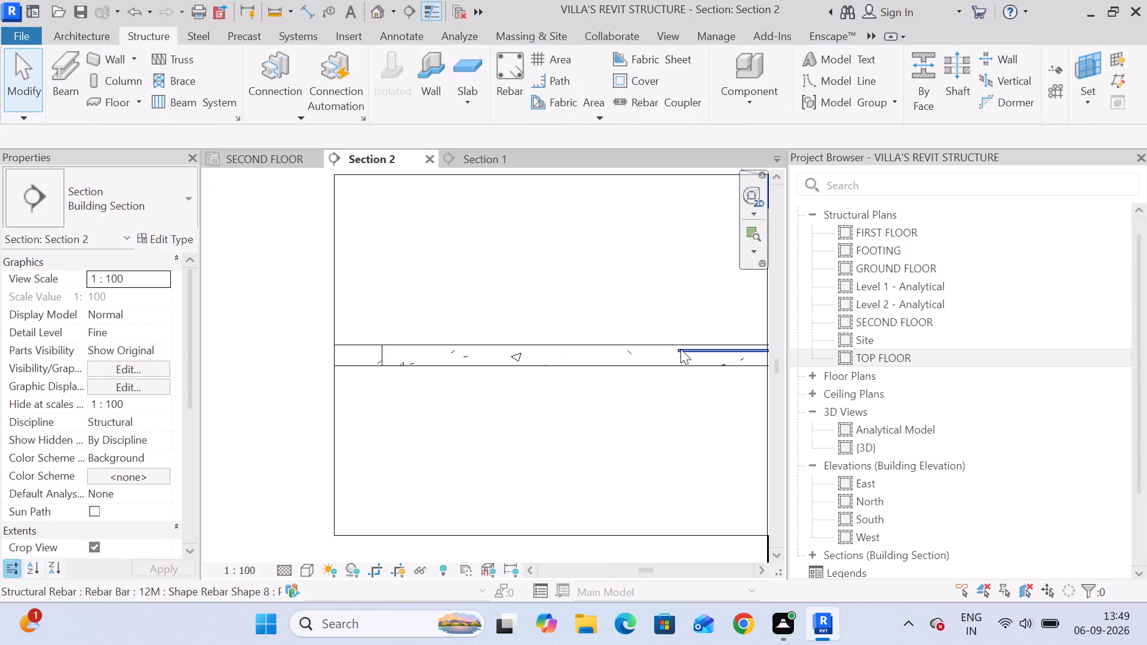
Stretch the upper leg (D) of the Section 2 12M bar to the cover line at the slab's inner end, about 4880 mm.
click(684, 346)
drag(677, 349, 546, 370)
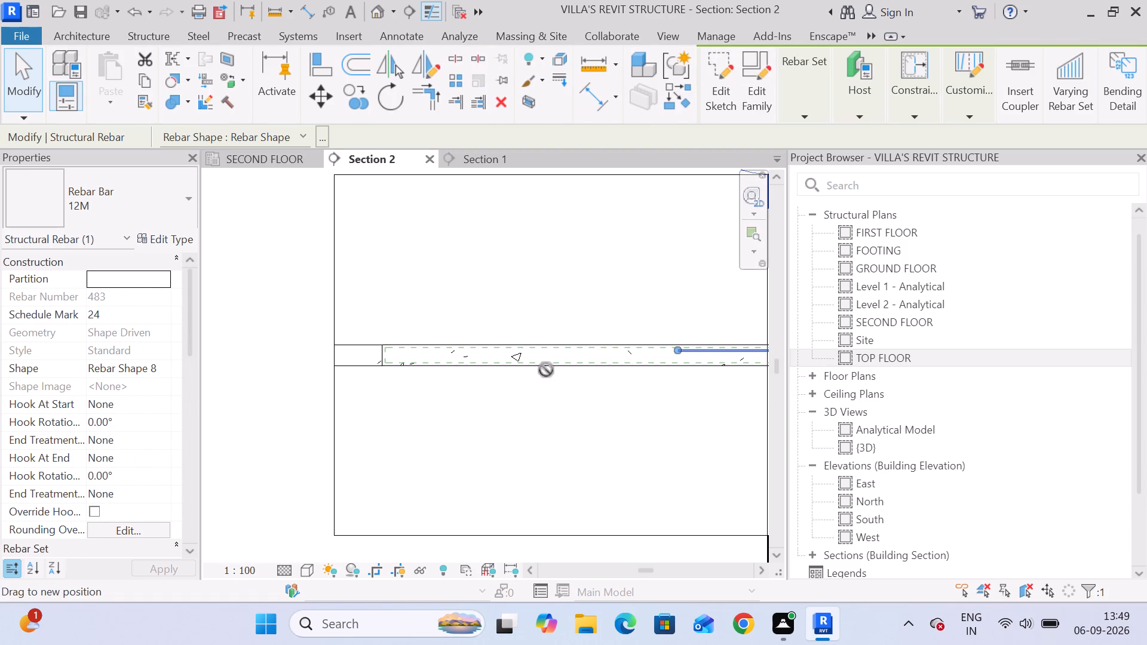
drag(546, 370, 388, 349)
scroll(388, 349, up, 2)
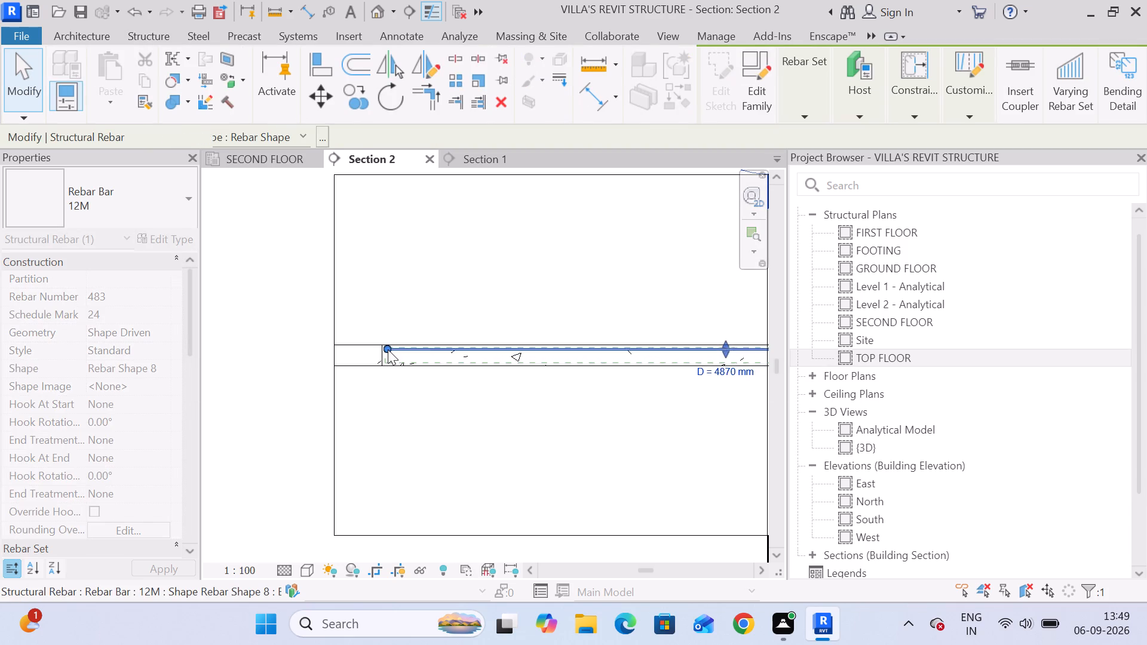
scroll(388, 349, up, 19)
drag(388, 349, 339, 329)
Shift the bar's inclined segment (C) along the slab toward the inner end until the upper leg D is about 1050 mm.
scroll(406, 368, down, 20)
middle_drag(598, 398, 398, 385)
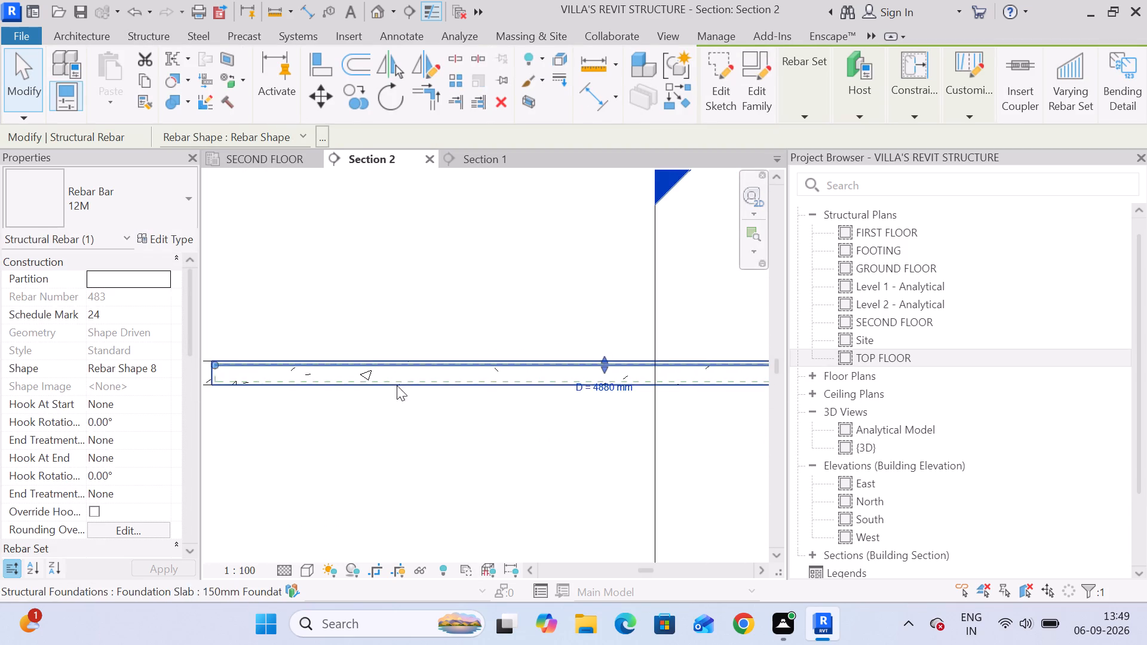
scroll(520, 385, down, 5)
scroll(606, 406, down, 5)
scroll(670, 410, up, 10)
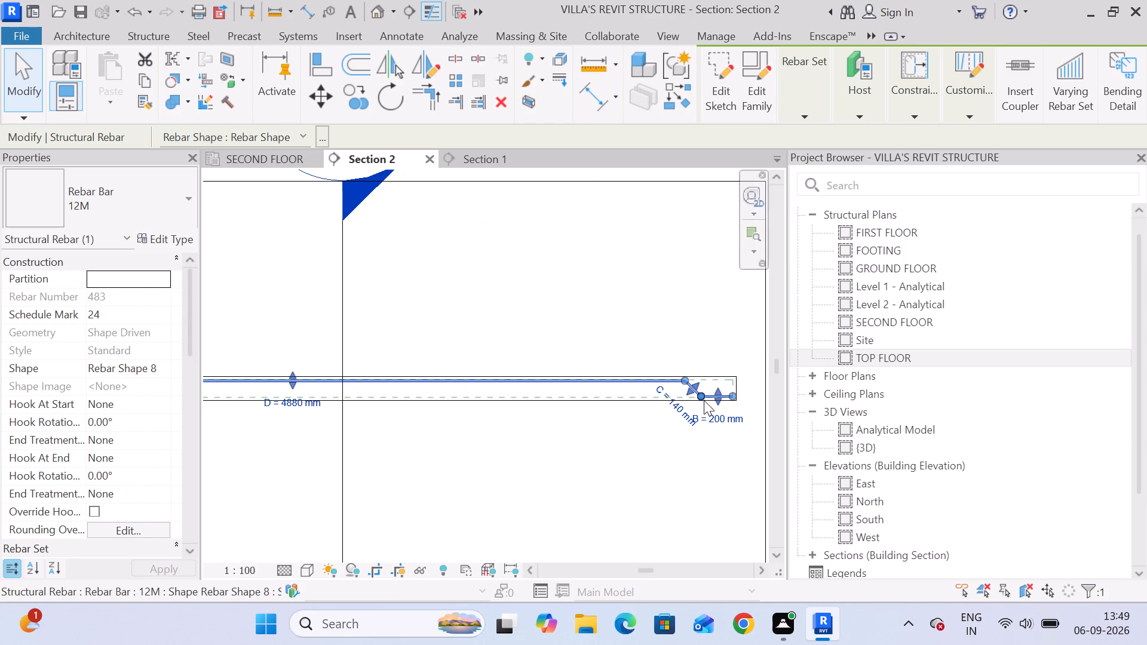
scroll(713, 404, up, 3)
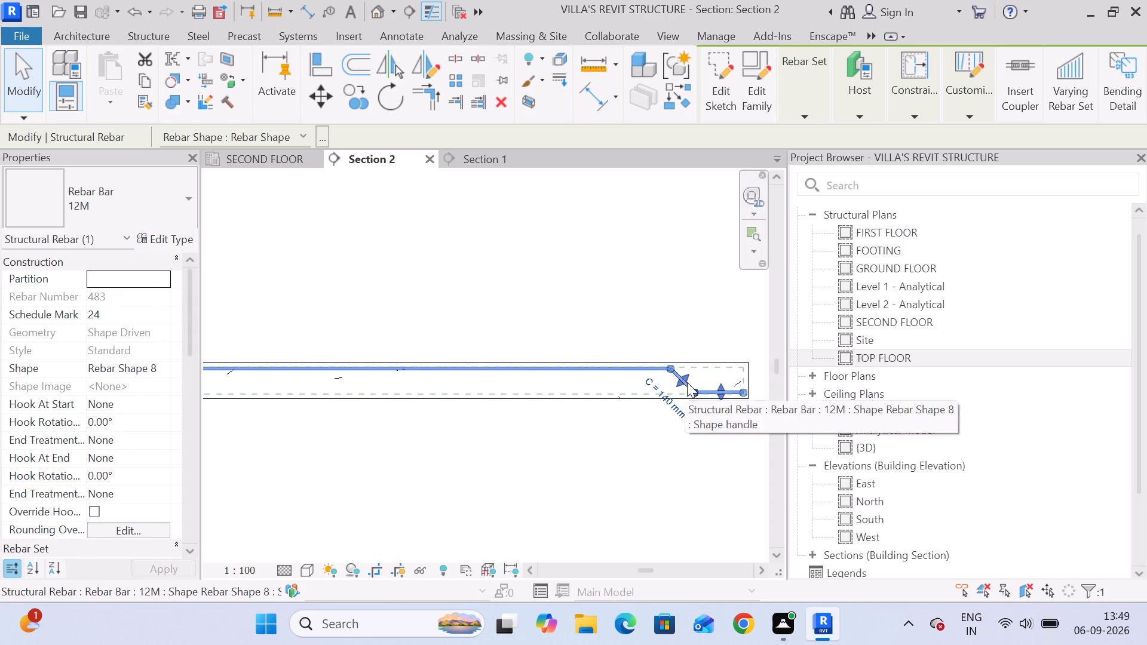
drag(678, 380, 329, 374)
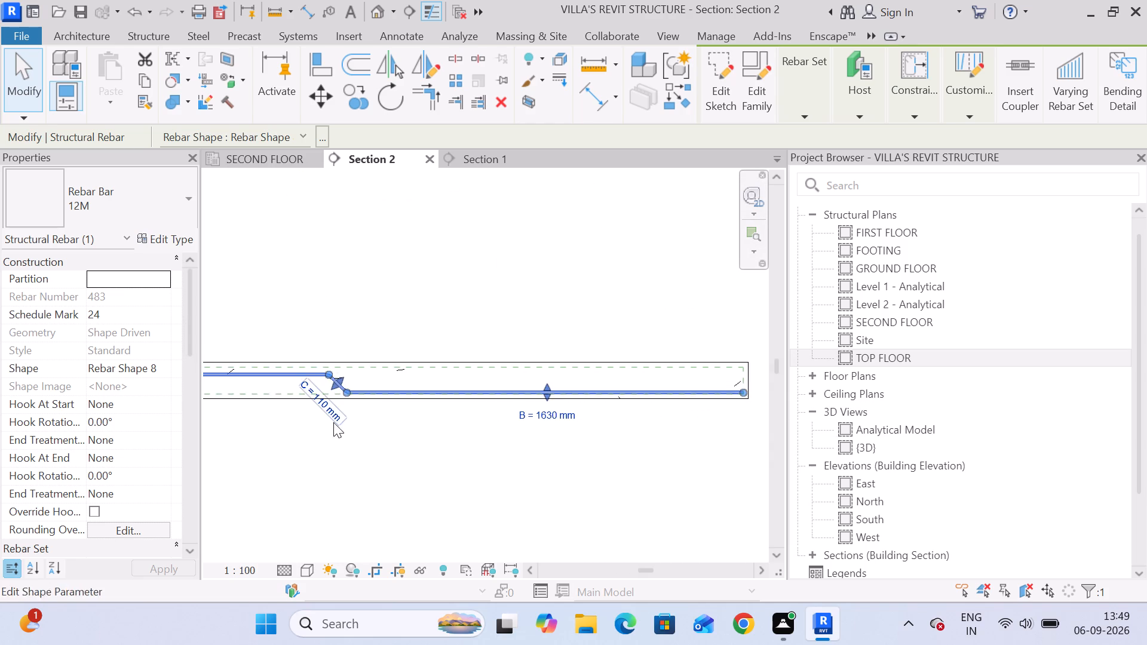
middle_drag(333, 422, 609, 388)
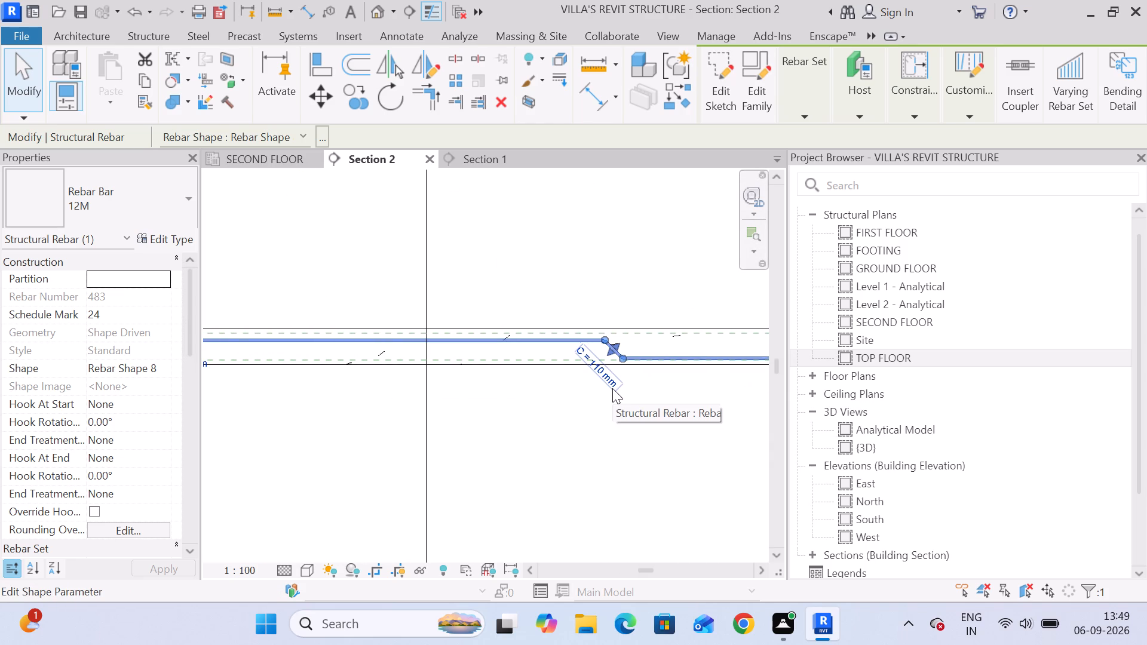
drag(611, 346, 334, 332)
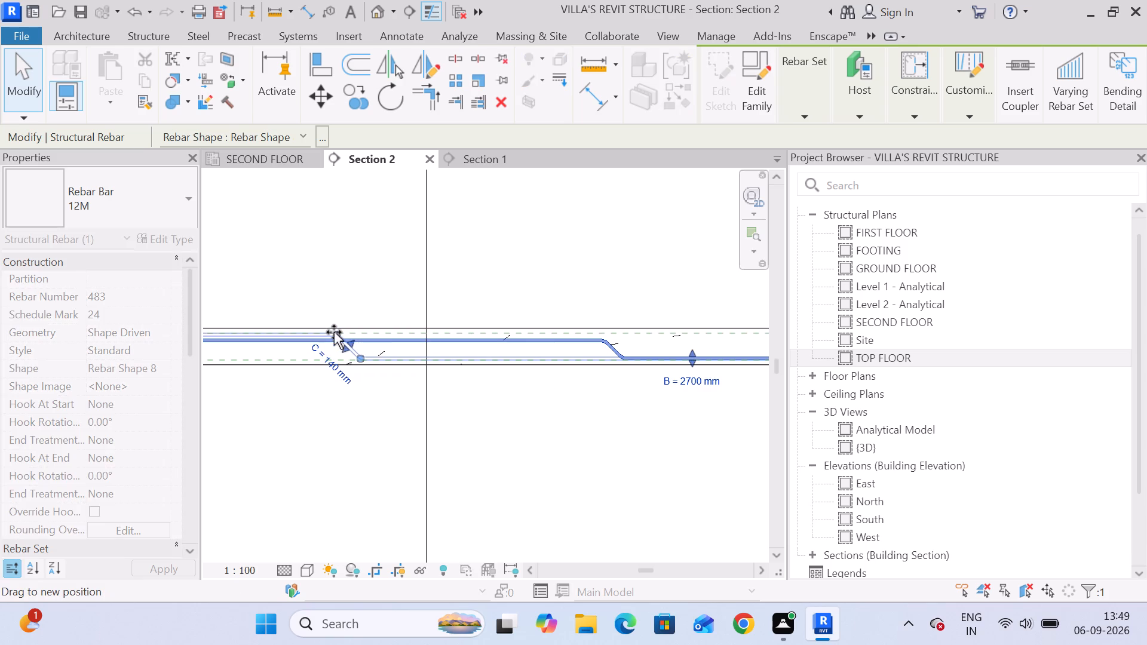
middle_drag(308, 421, 648, 435)
scroll(663, 434, down, 6)
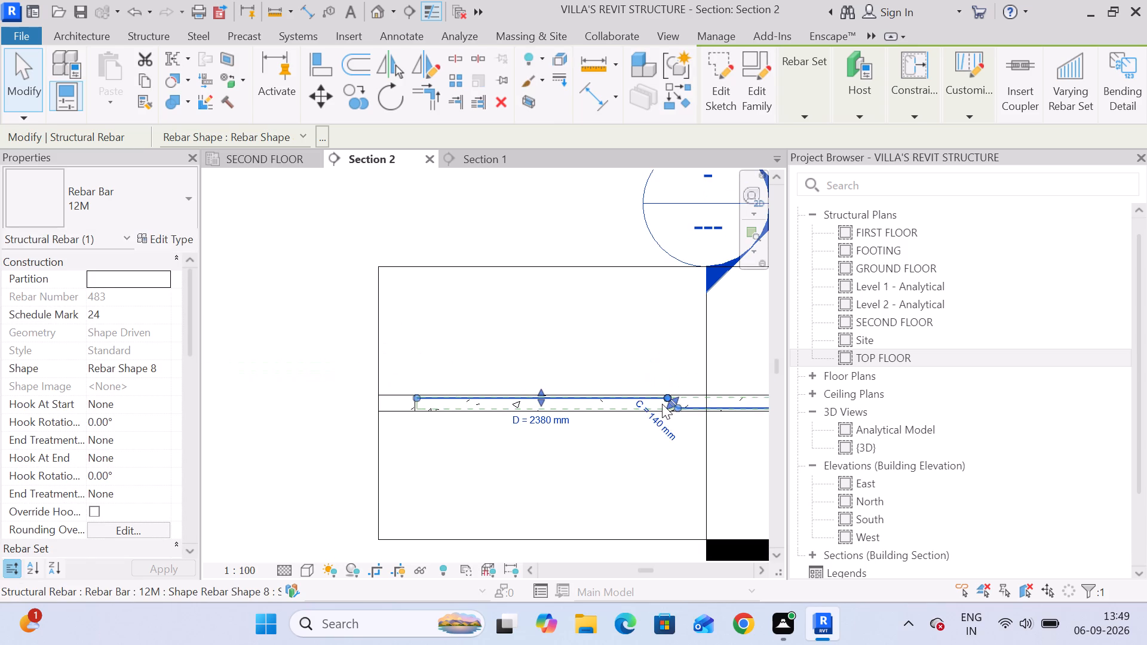
drag(662, 403, 526, 397)
Adjust the inclined segment's position so the upper leg D is 1200 mm long.
scroll(532, 398, up, 4)
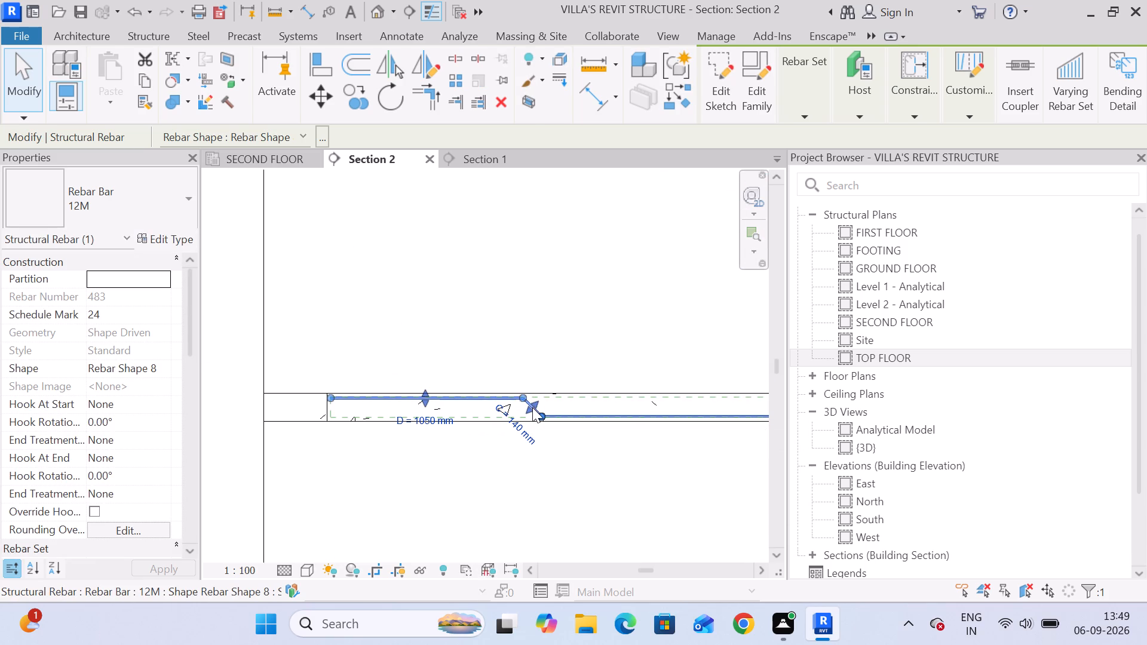
drag(535, 407, 554, 407)
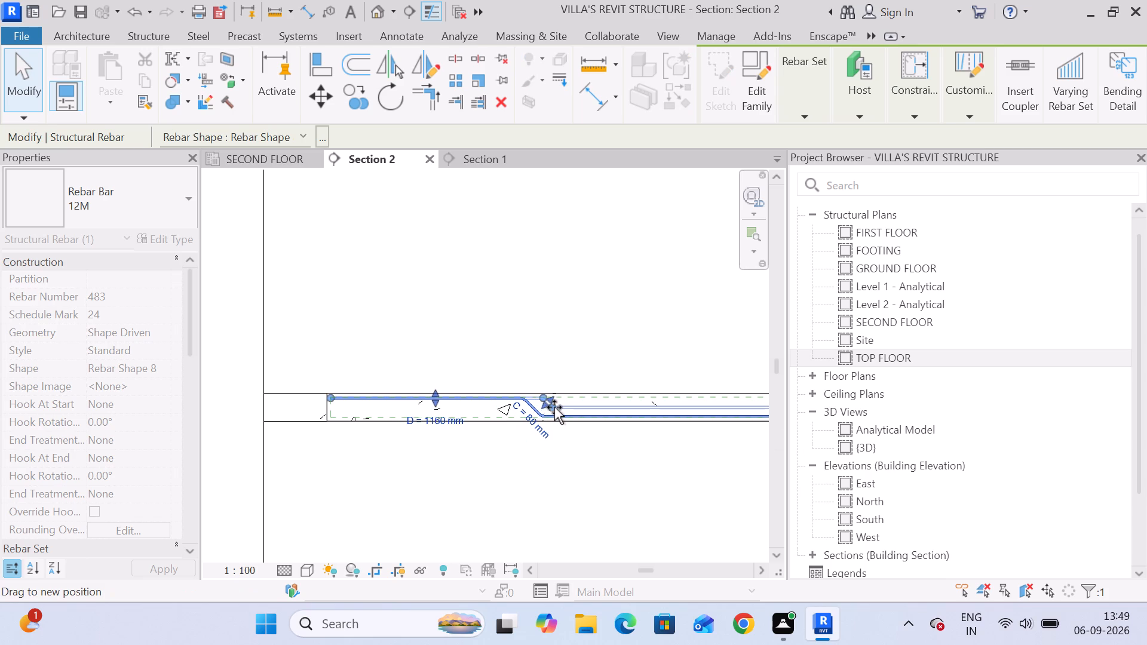
drag(554, 407, 556, 407)
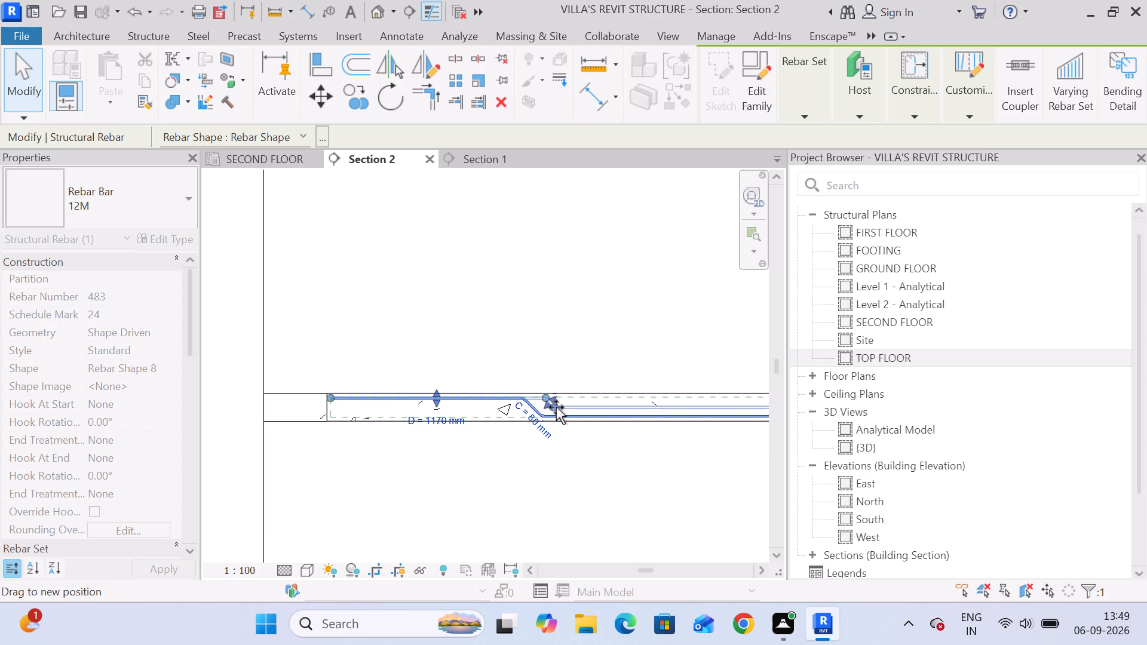
drag(556, 407, 559, 407)
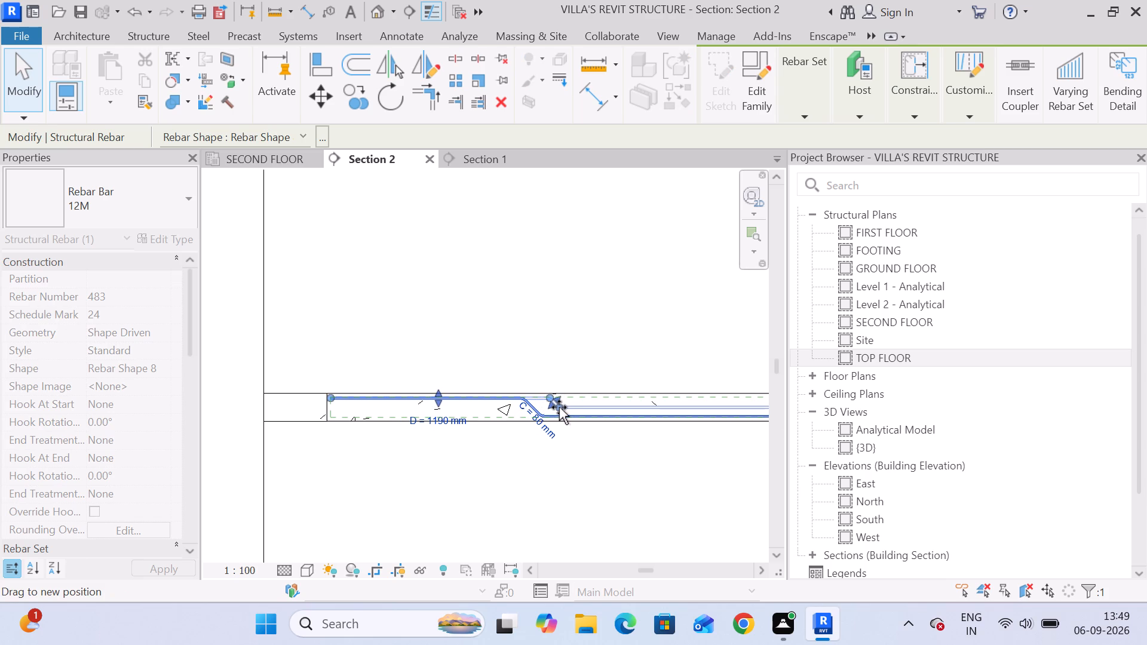
drag(559, 407, 560, 407)
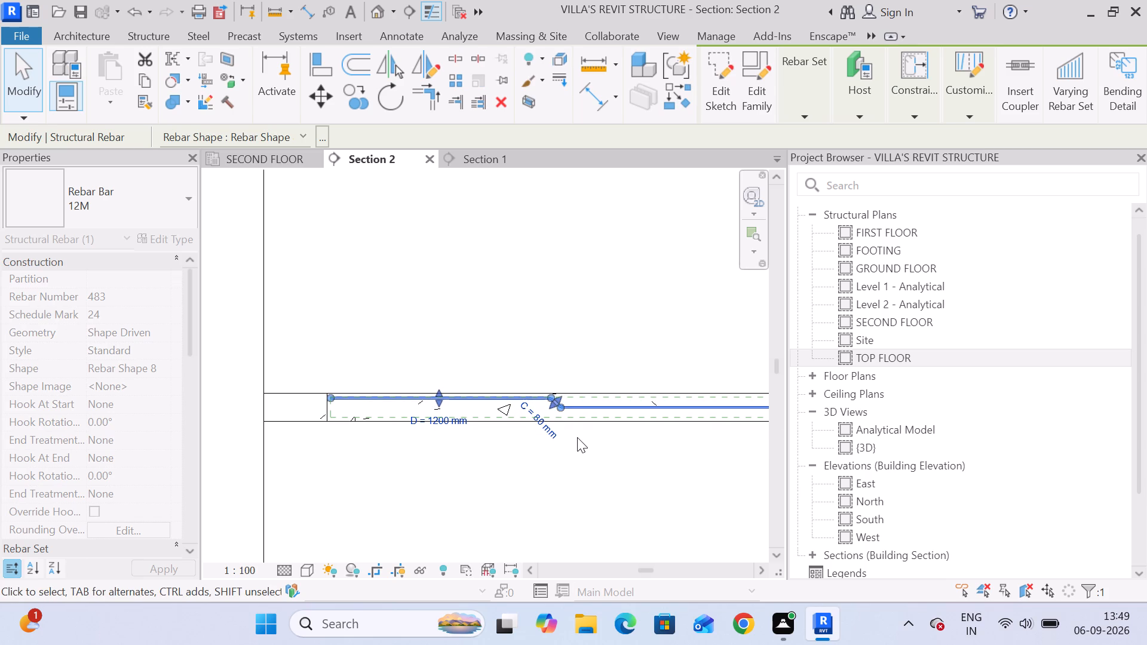
Set the length of the bar's inclined segment C to 140 mm.
click(539, 425)
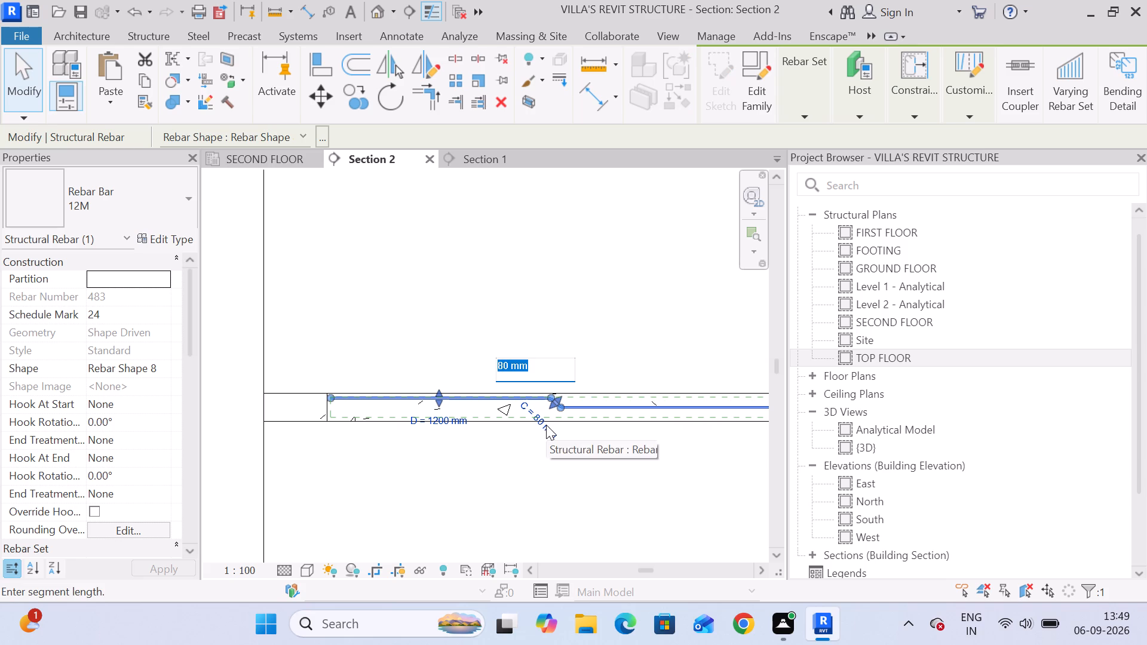
key(1)
key(4)
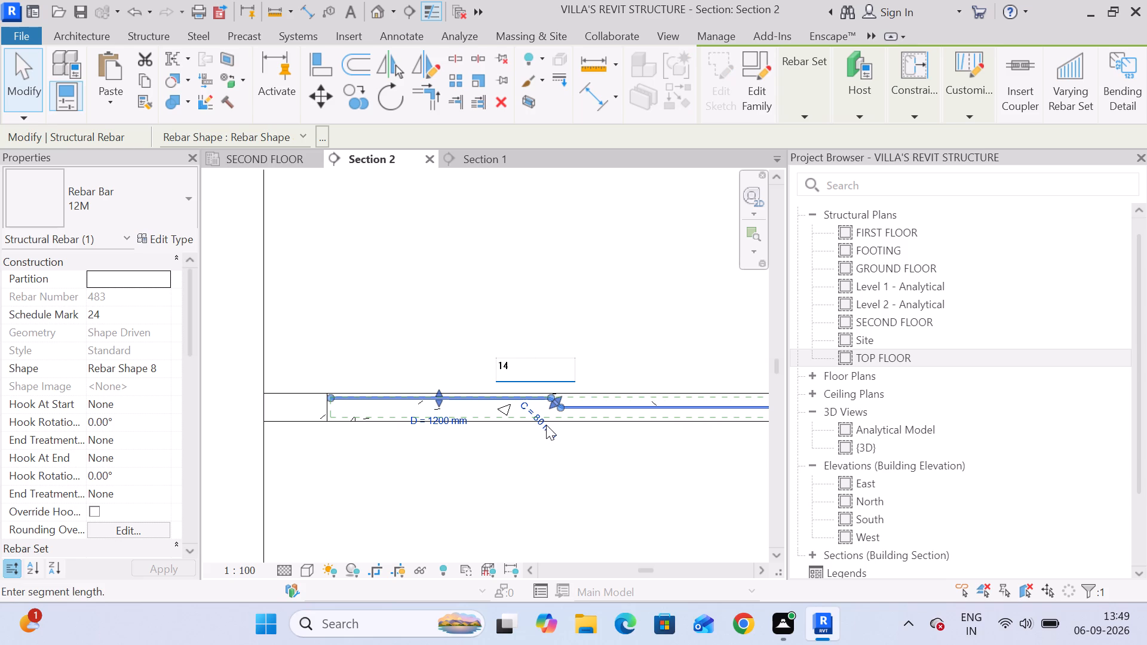
key(0)
key(Return)
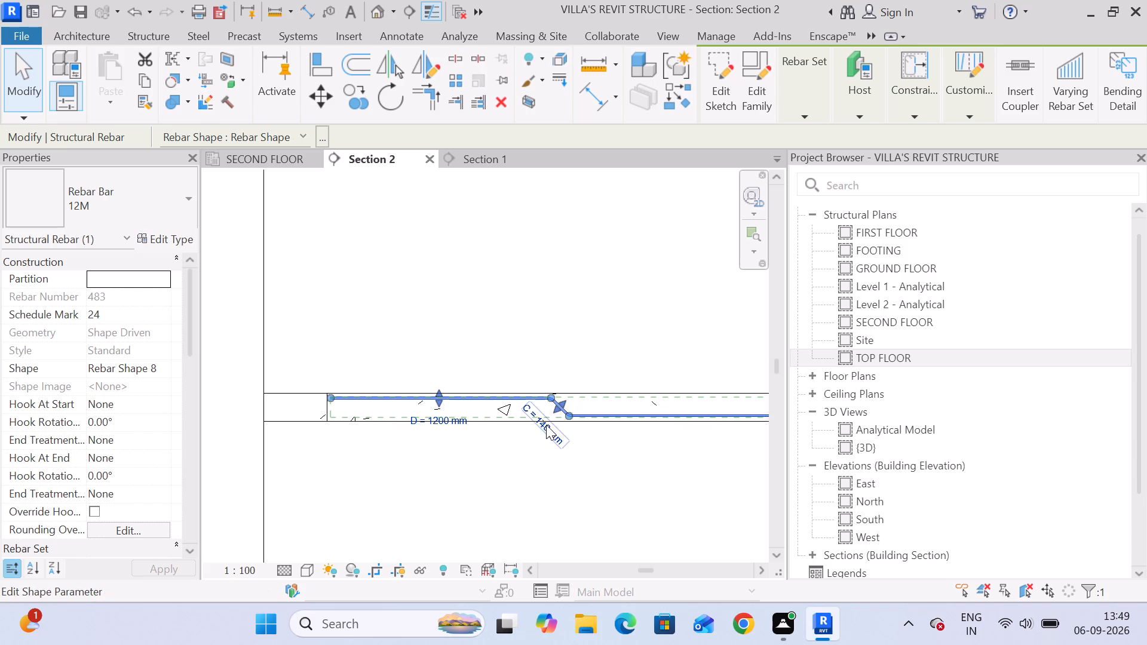
Shorten the lower leg (B) to the cover line at the slab's outer end, about 3890 mm.
scroll(550, 429, down, 3)
middle_drag(622, 445, 257, 413)
scroll(661, 394, up, 2)
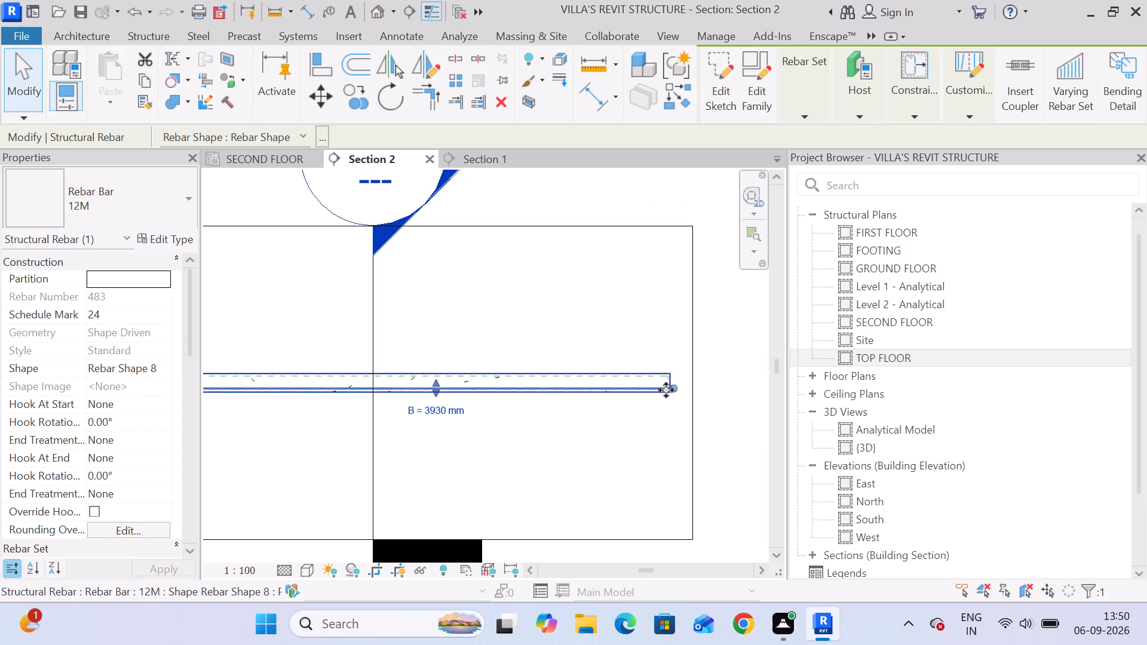
scroll(666, 390, up, 9)
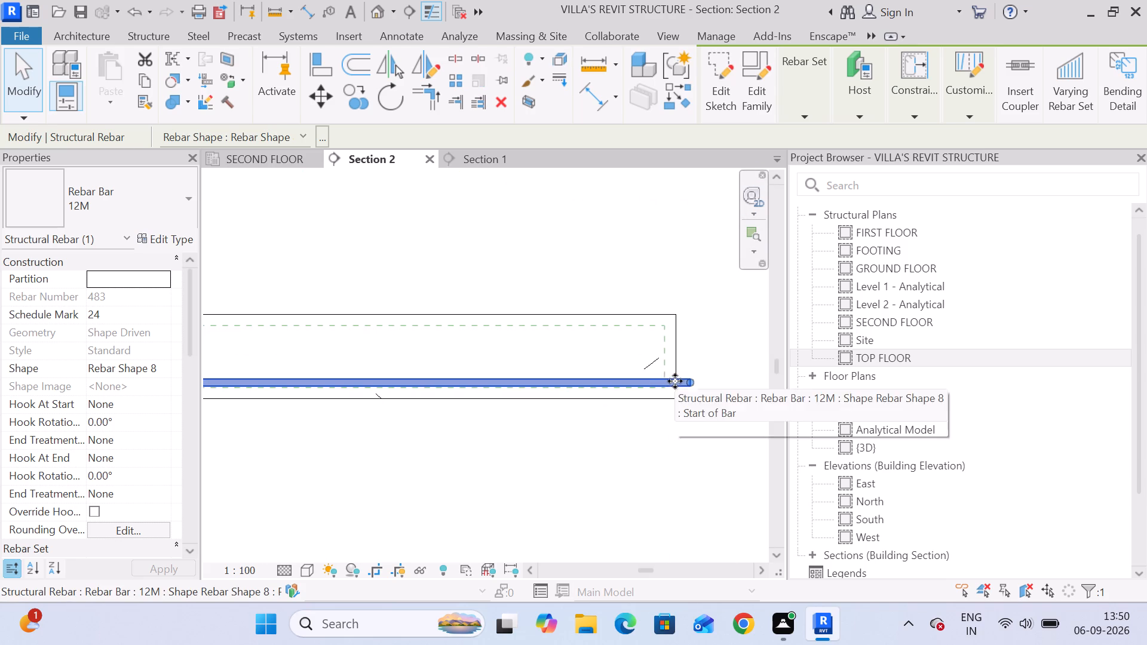
drag(688, 382, 663, 382)
Nudge the bar down so its lower leg sits on the slab's bottom cover line.
scroll(664, 385, up, 14)
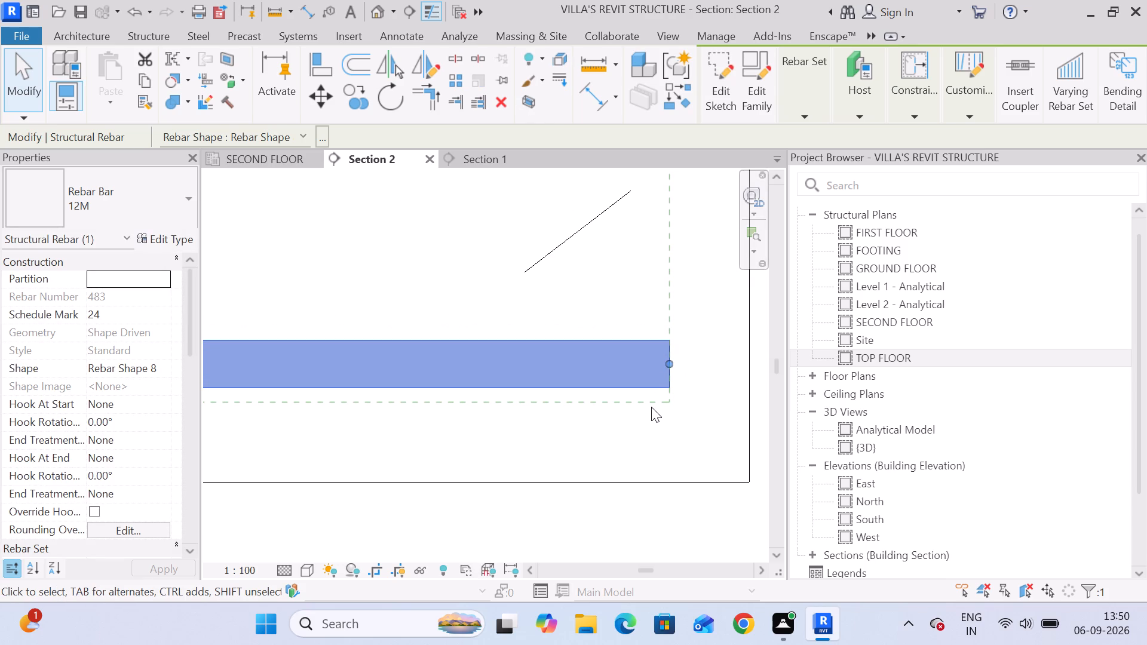
key(Down)
key(Down)
key(Down)
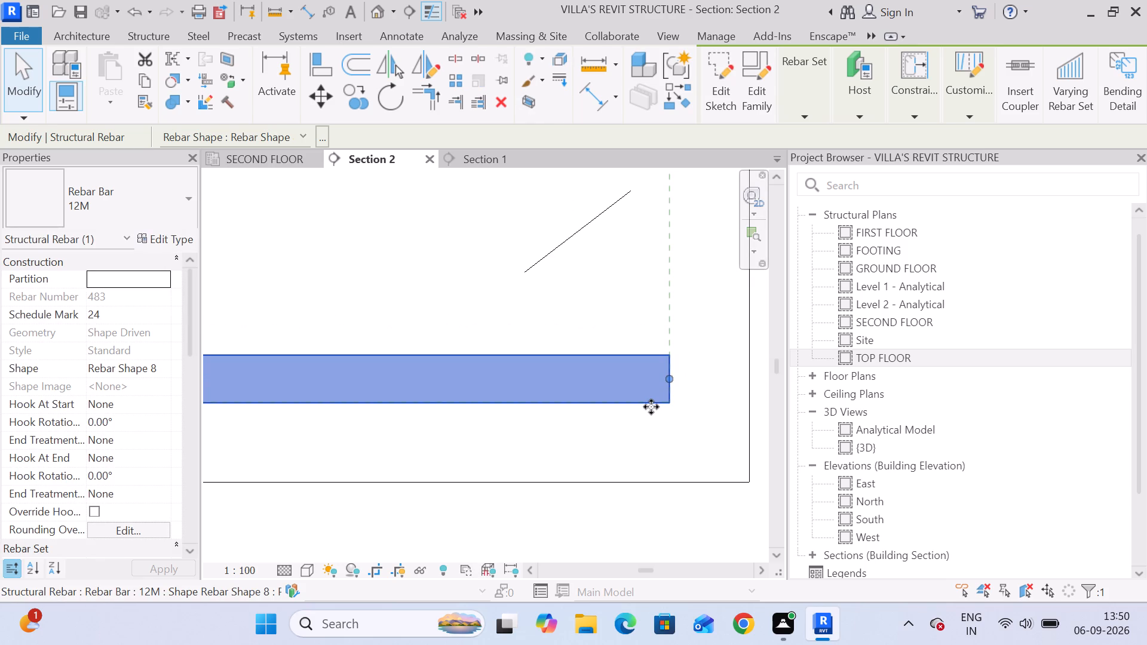
Mirror a copy of the bent 12M bar about a vertical axis drawn through the middle of the slab in Section 2.
scroll(645, 407, down, 19)
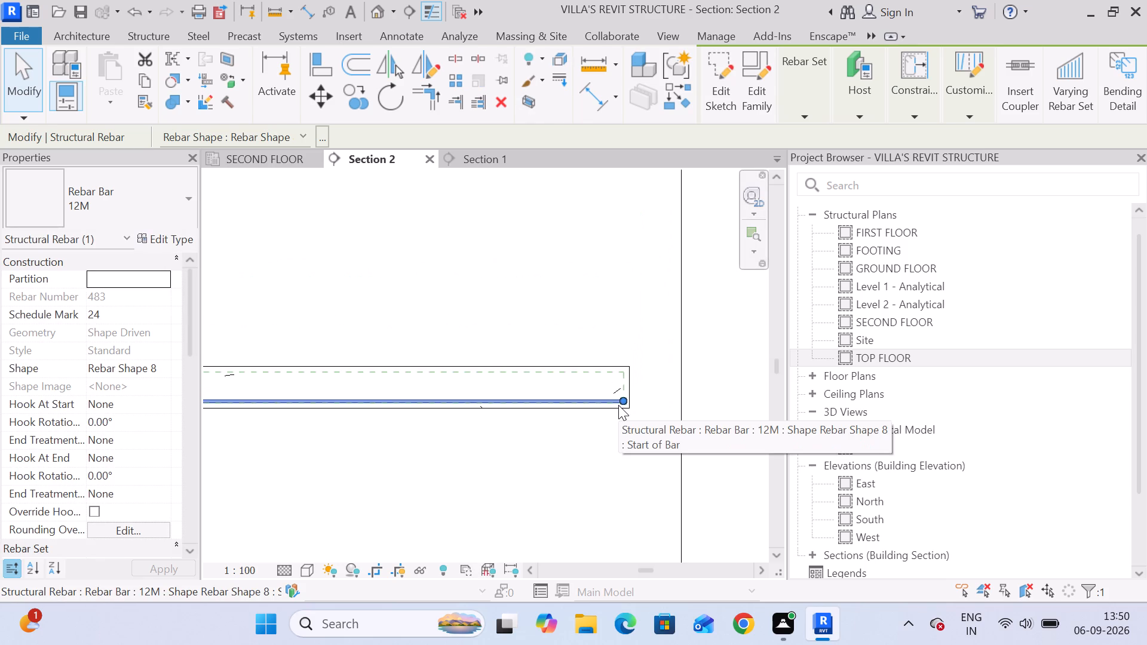
scroll(618, 406, down, 5)
middle_drag(435, 475, 559, 325)
scroll(547, 330, down, 5)
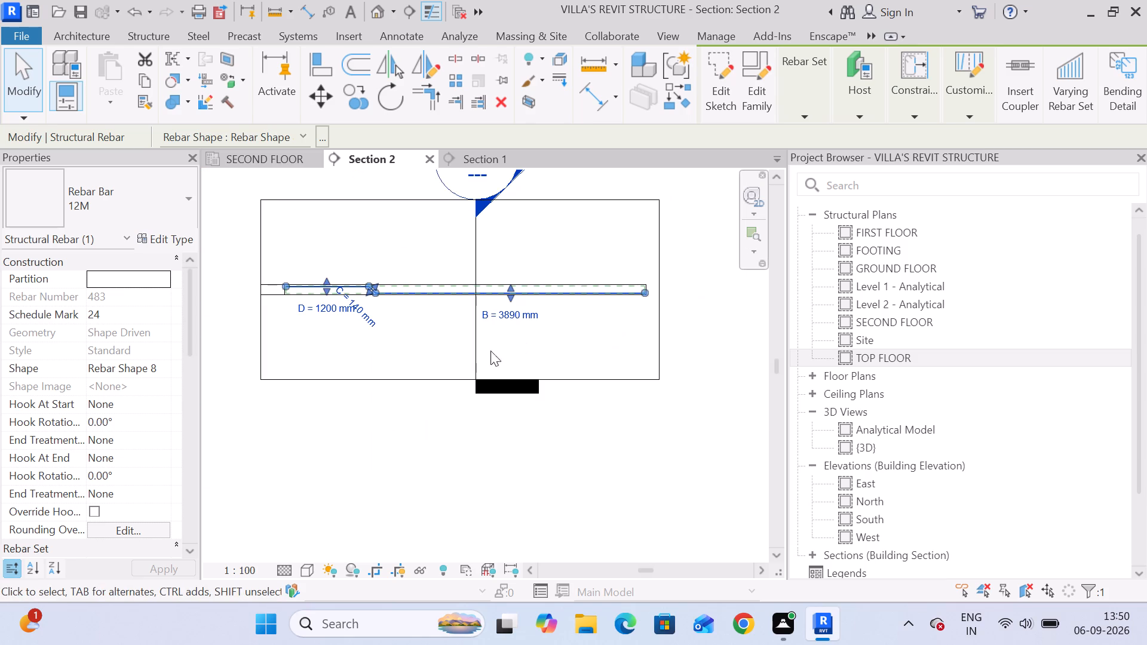
scroll(308, 271, up, 4)
scroll(450, 327, down, 6)
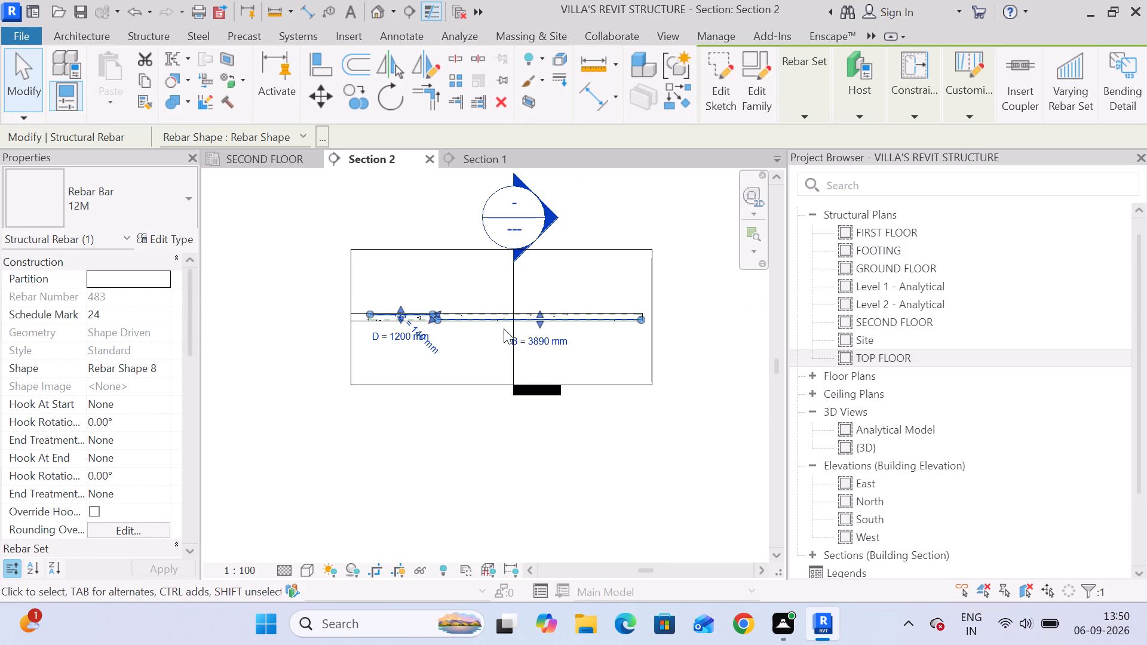
click(426, 72)
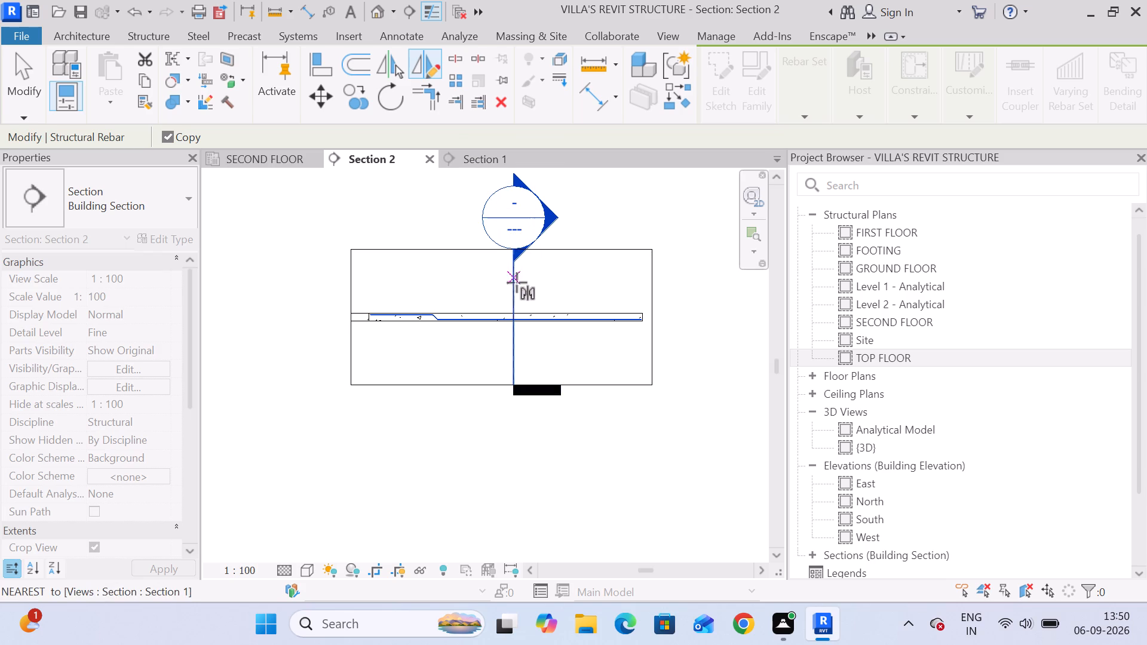
click(505, 313)
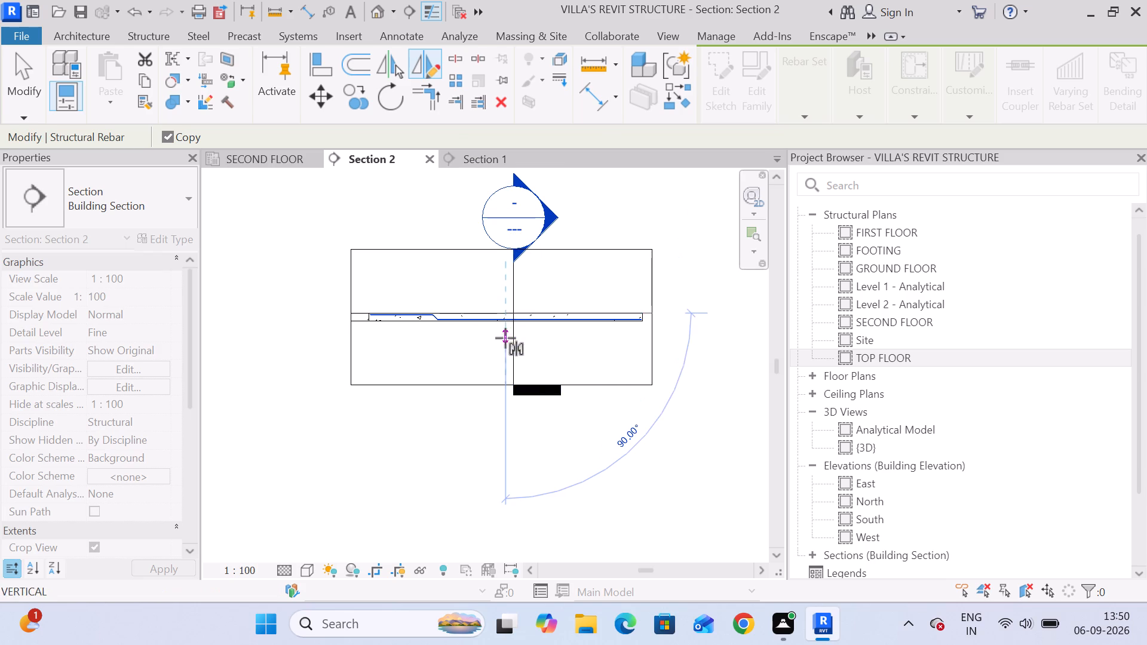
click(505, 338)
click(20, 83)
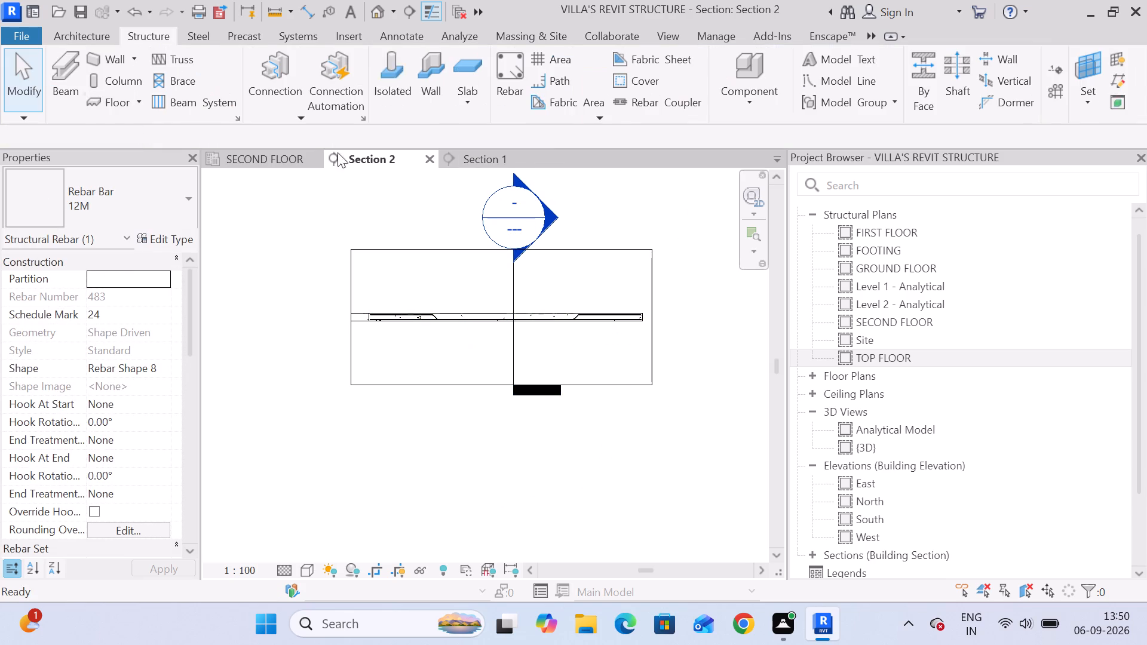
Examine the original and mirrored bent bars in the Section 2 slab, including their ends at the slab's outer edge.
scroll(650, 309, up, 17)
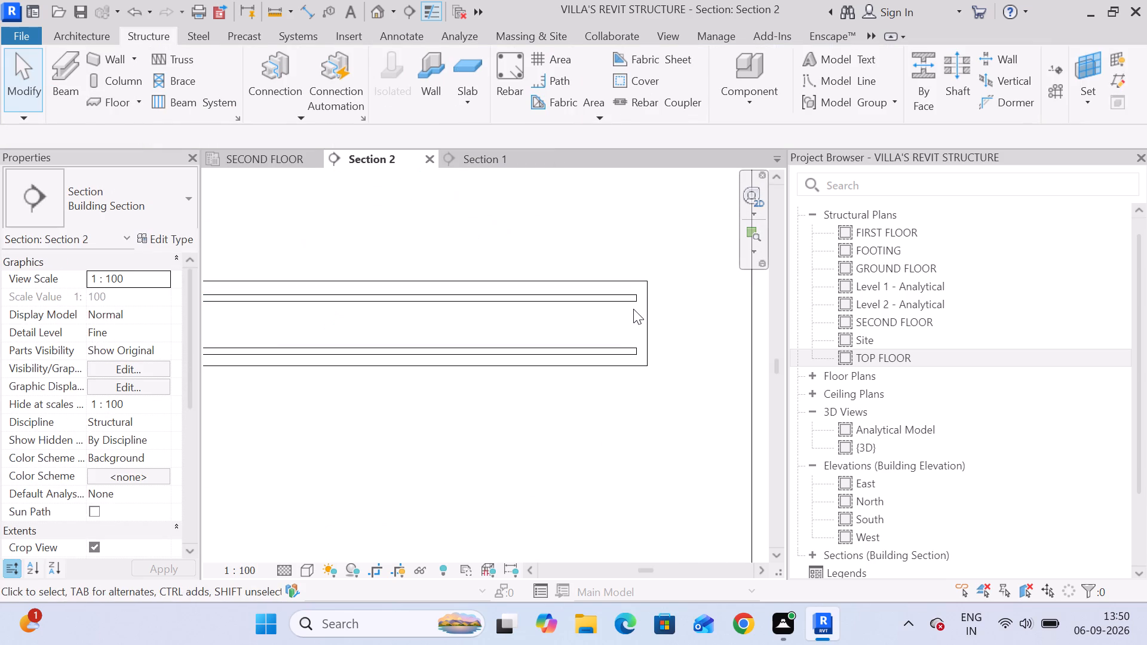
scroll(641, 304, down, 5)
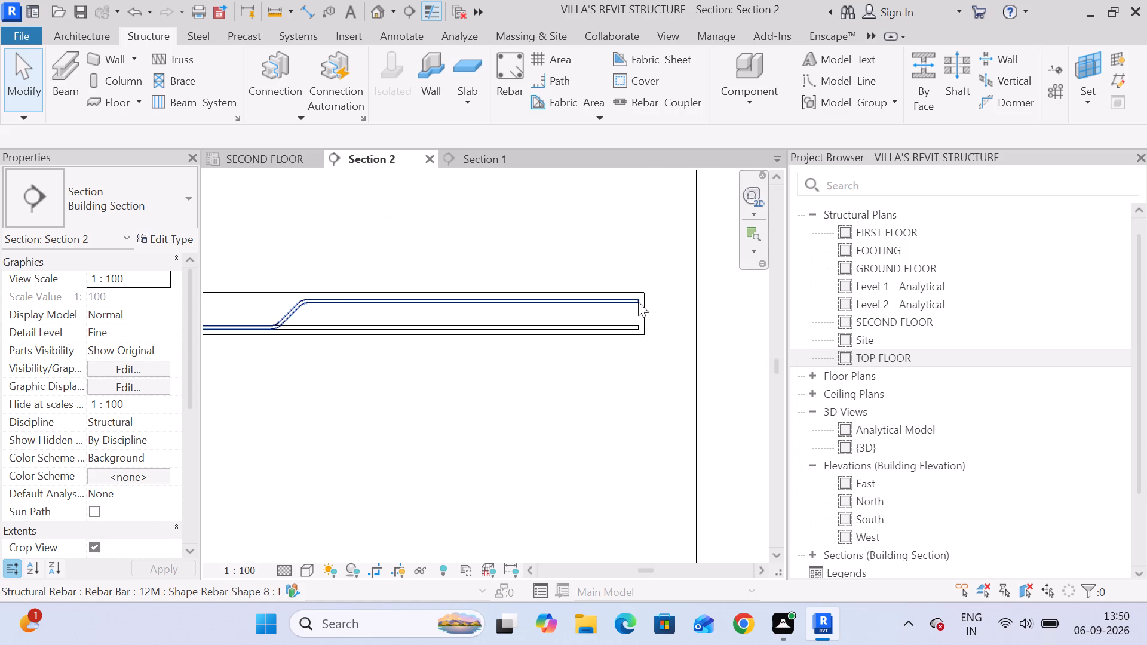
scroll(636, 302, down, 8)
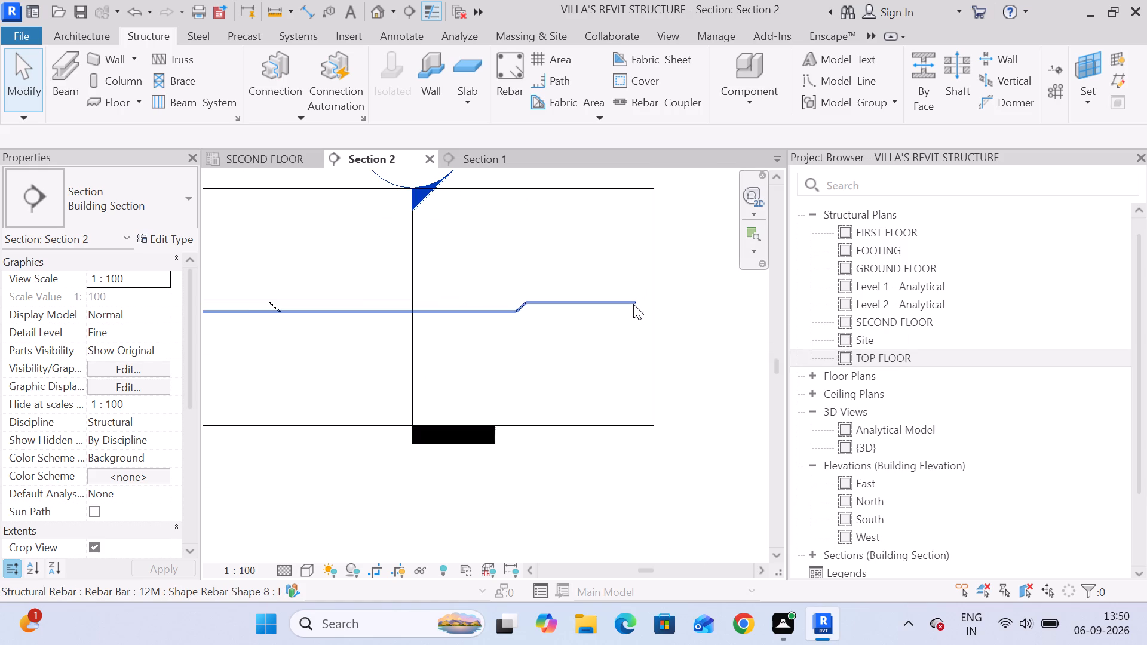
scroll(633, 304, down, 2)
middle_drag(429, 320, 434, 320)
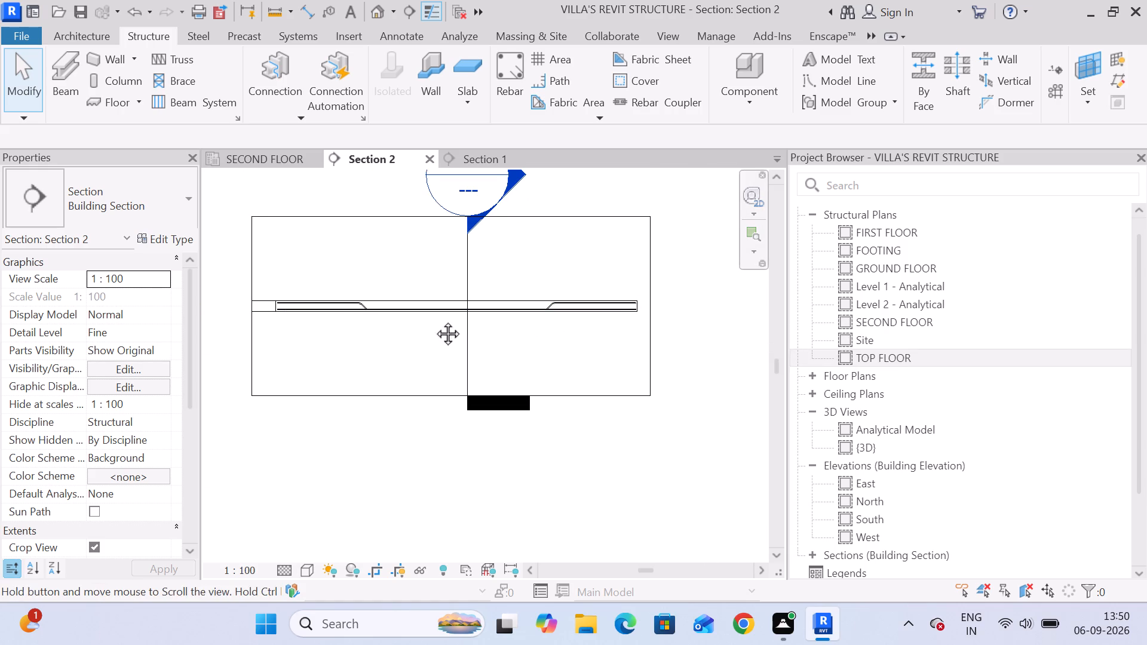
middle_drag(434, 320, 474, 296)
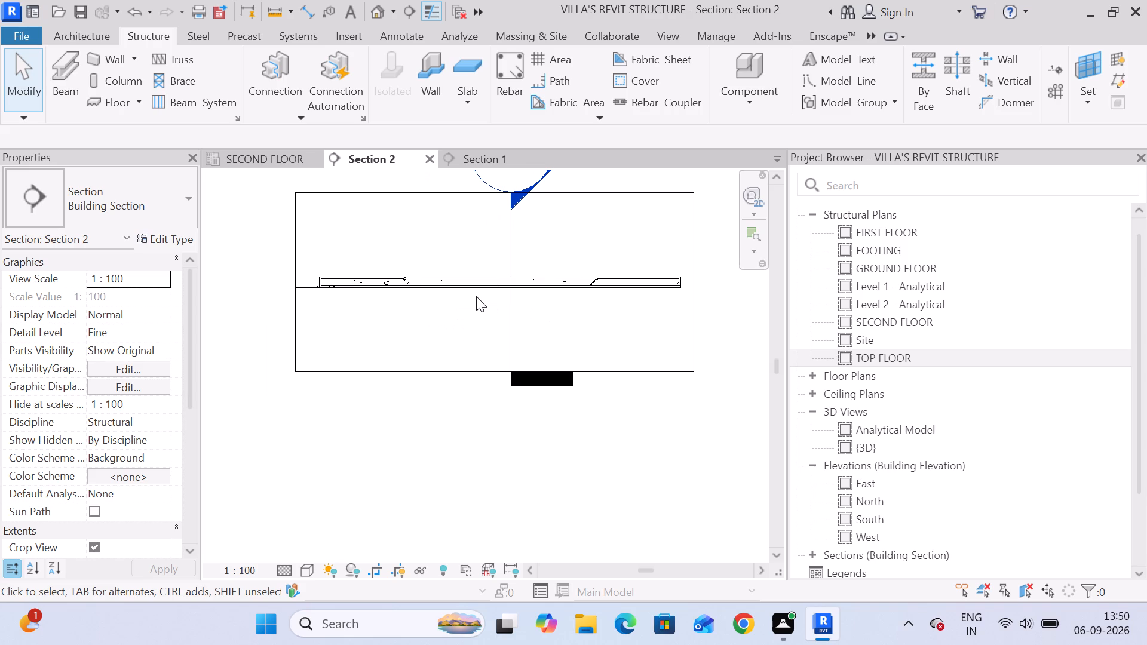
scroll(477, 296, down, 3)
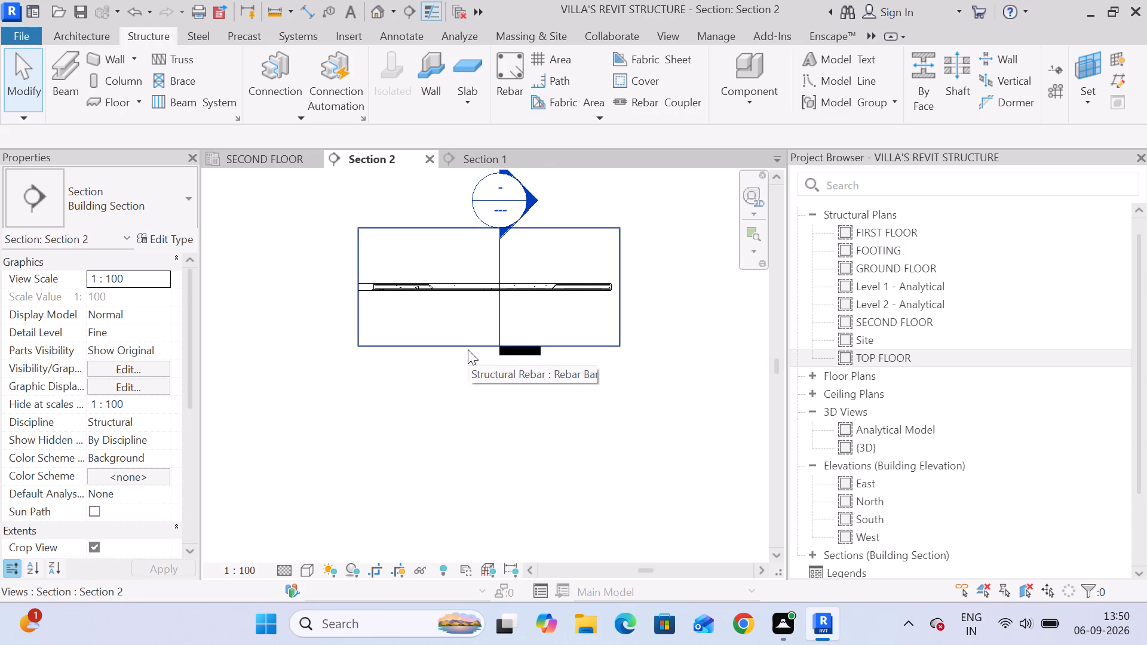
scroll(420, 292, up, 3)
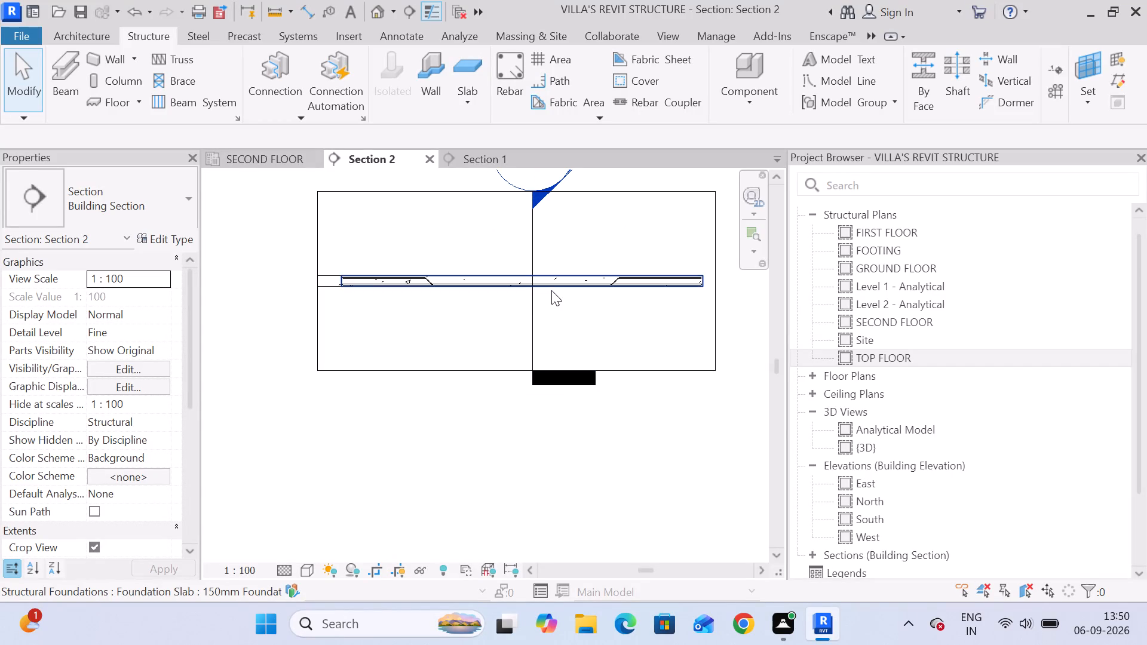
Switch to the Section 1 view and set its detail level to Fine.
click(484, 164)
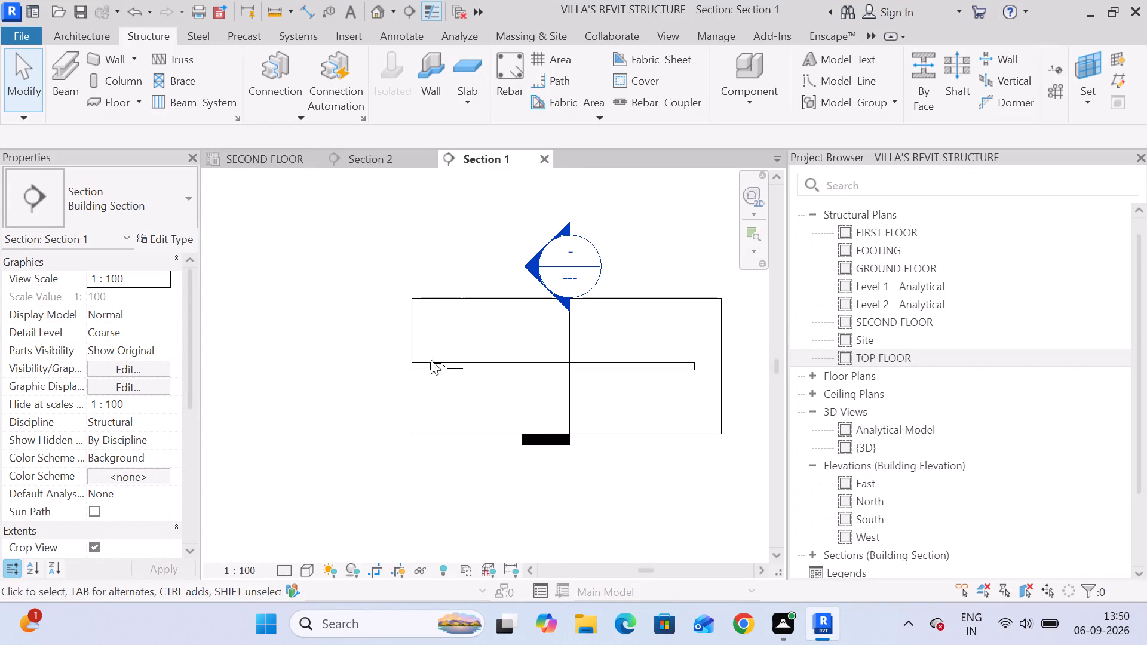
scroll(437, 368, up, 5)
click(445, 360)
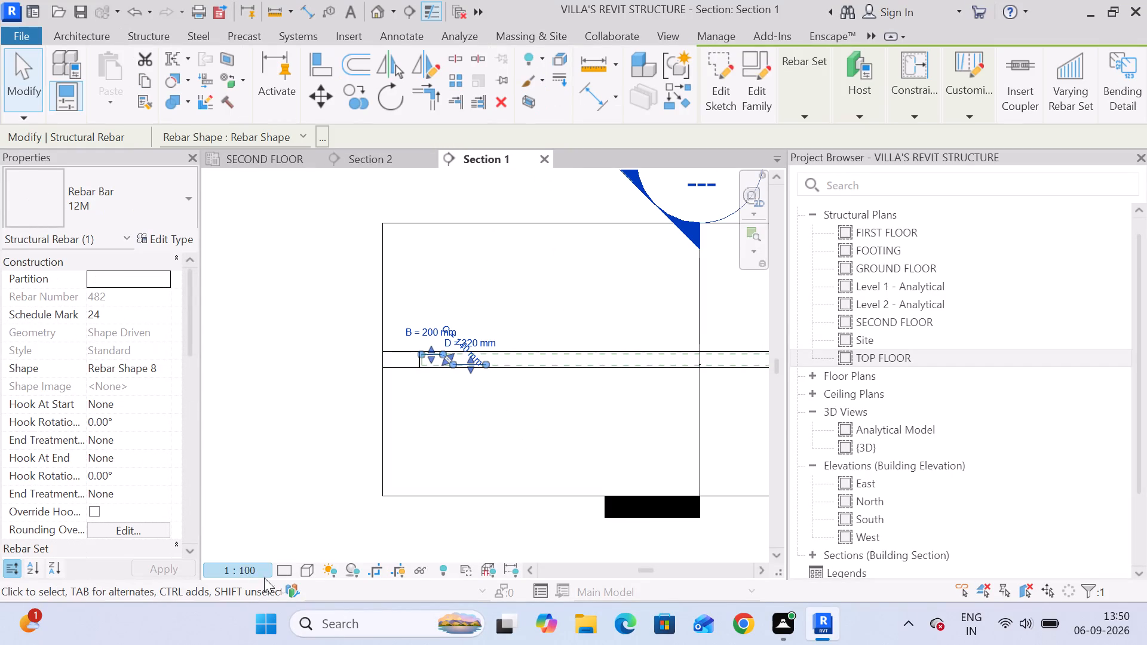
click(279, 577)
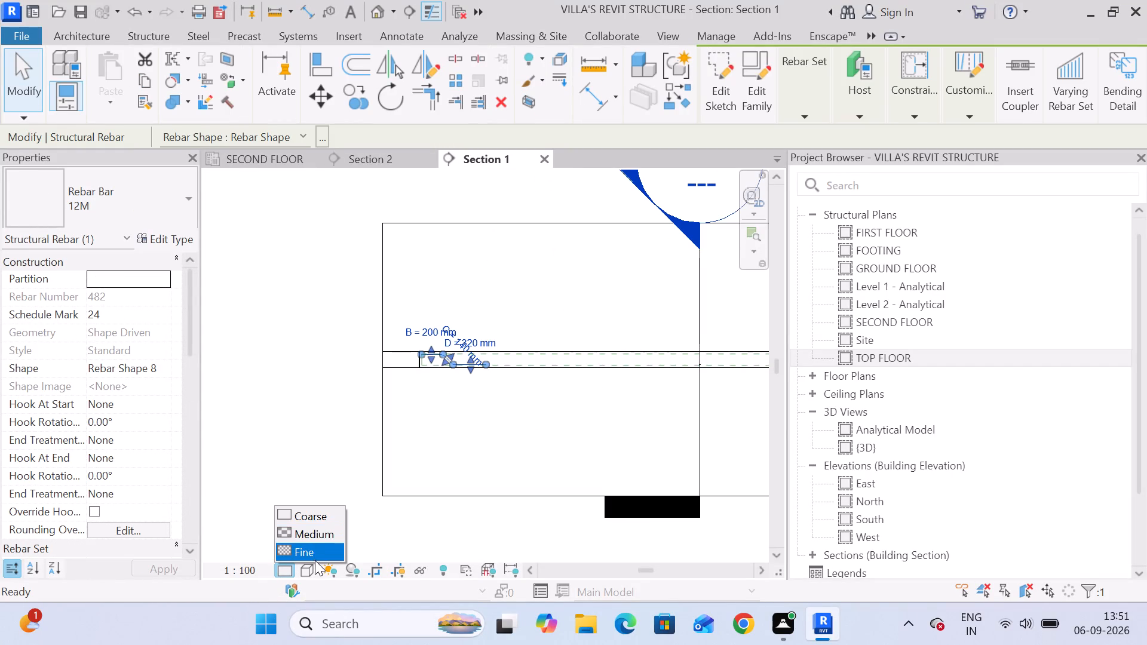
click(314, 556)
Stretch the bent 12M bar's lower leg (D) to about 4700 mm, ending where the slab's bottom and far-end cover lines meet.
scroll(468, 372, up, 5)
middle_drag(552, 417, 380, 368)
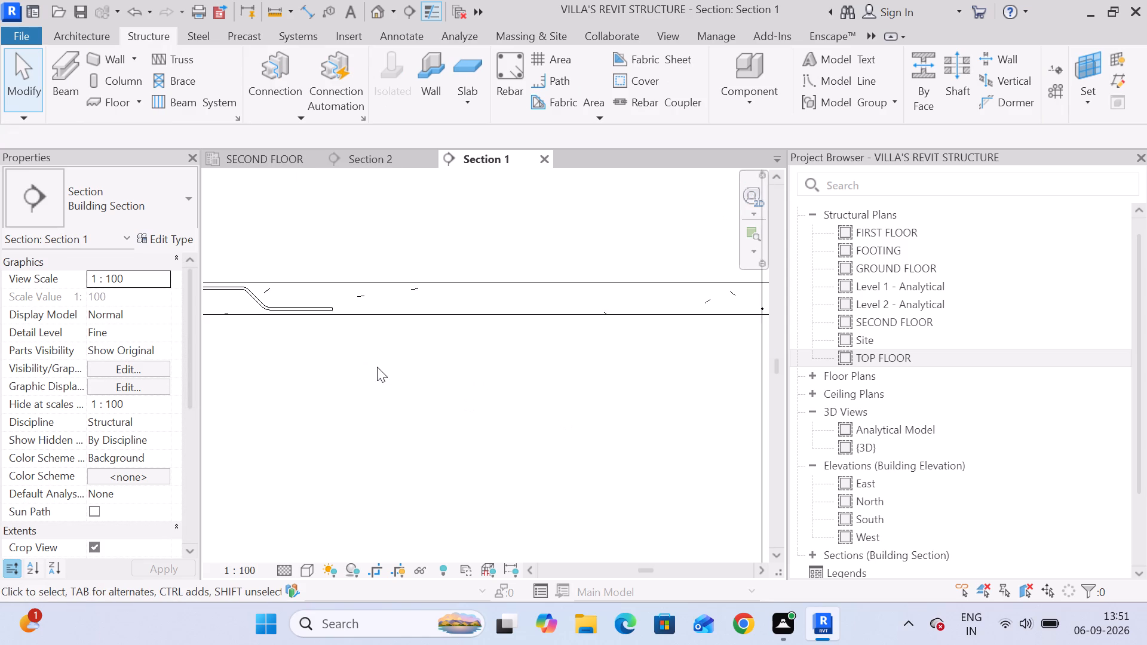
scroll(381, 366, down, 3)
click(309, 320)
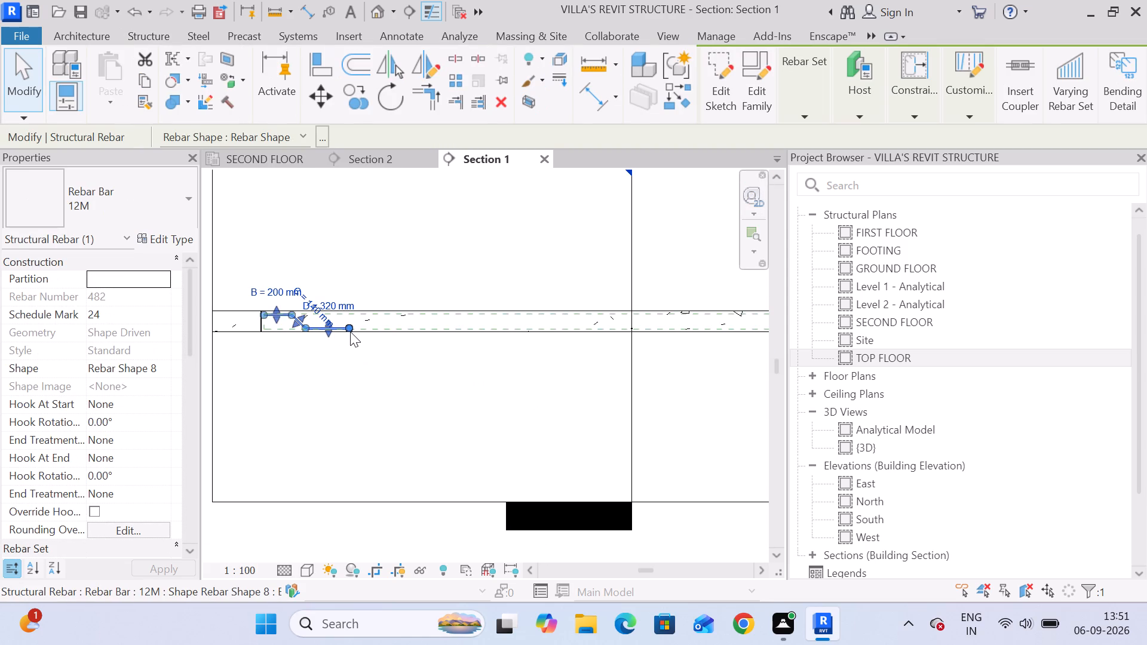
drag(351, 327, 523, 327)
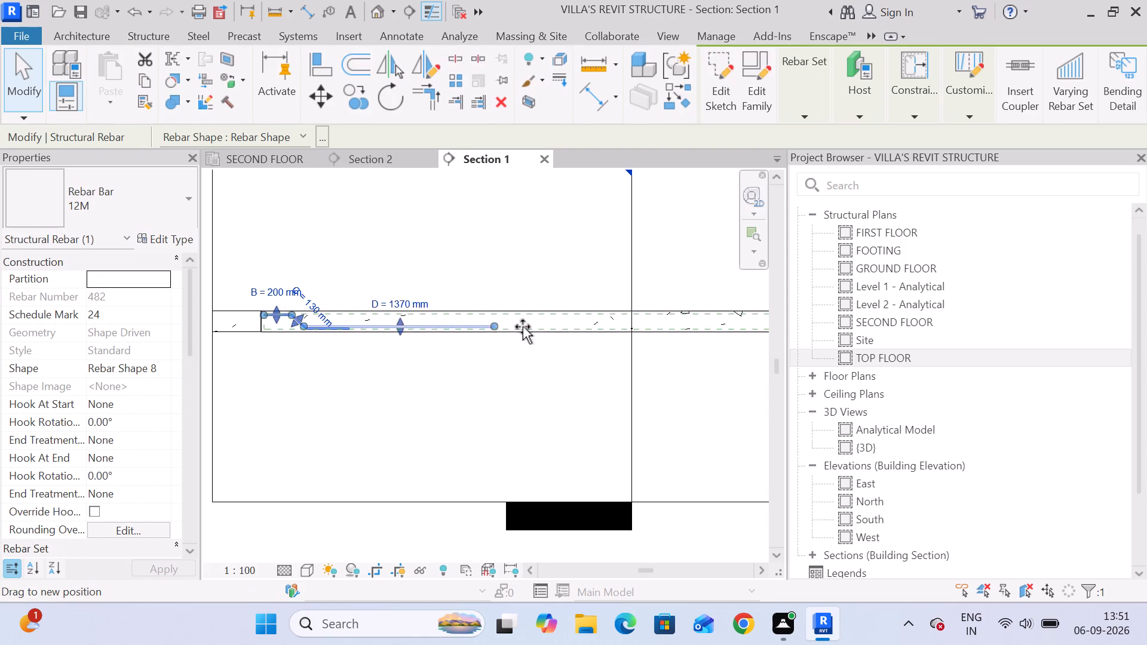
drag(523, 327, 664, 327)
middle_drag(676, 354, 317, 354)
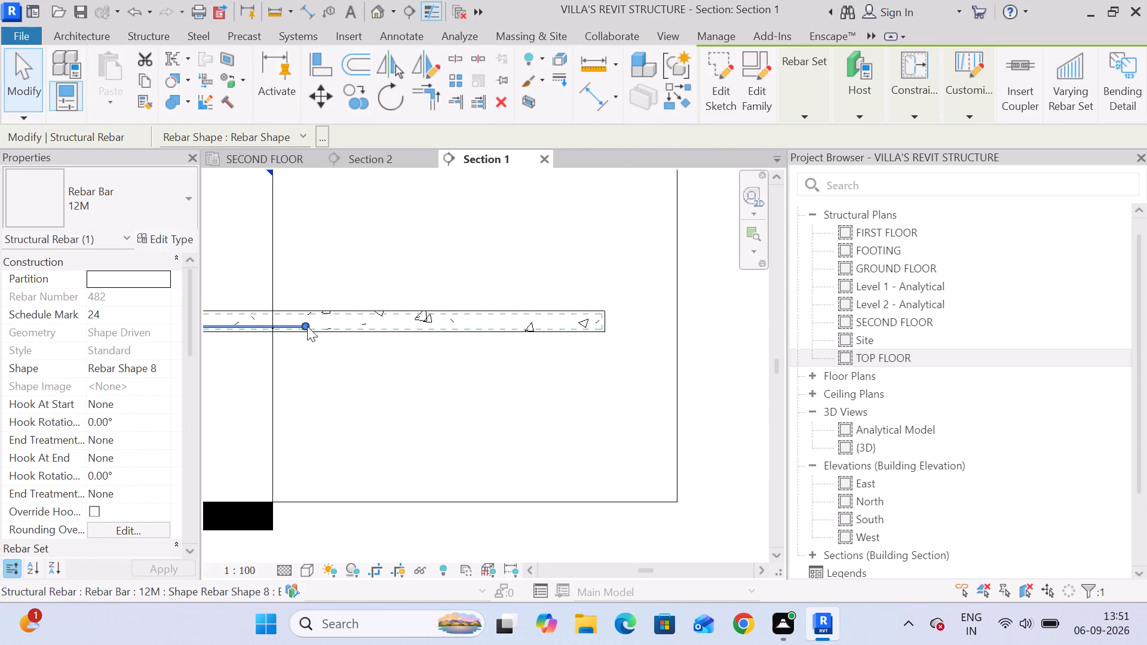
drag(307, 325, 600, 326)
scroll(600, 326, up, 10)
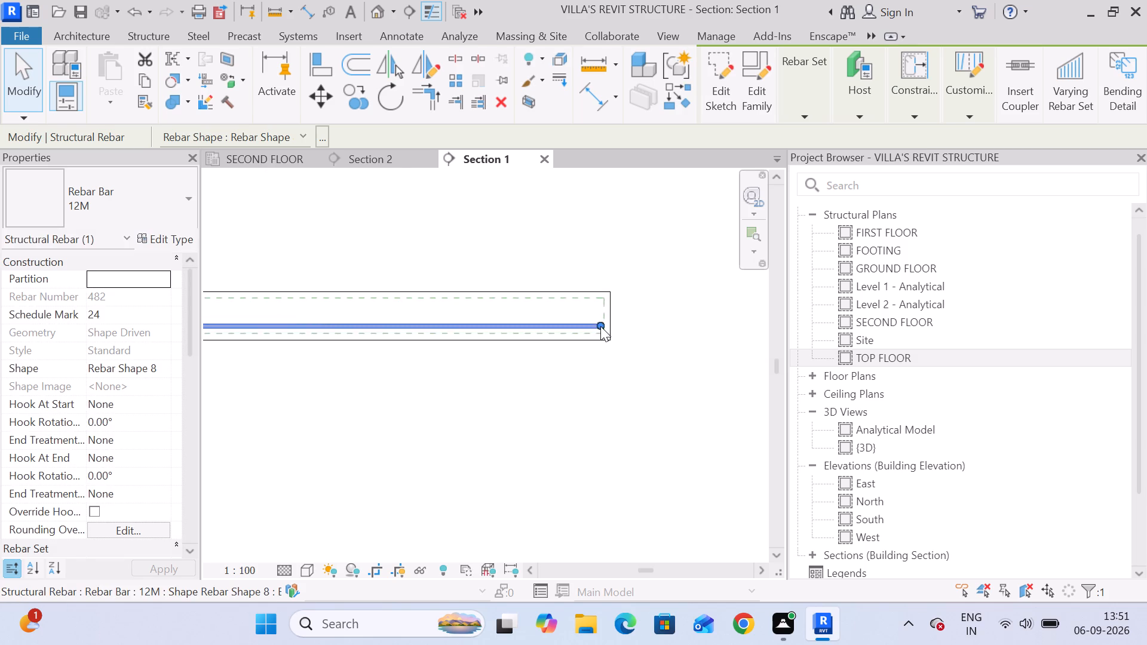
scroll(600, 326, up, 2)
drag(600, 326, 611, 340)
scroll(611, 345, up, 14)
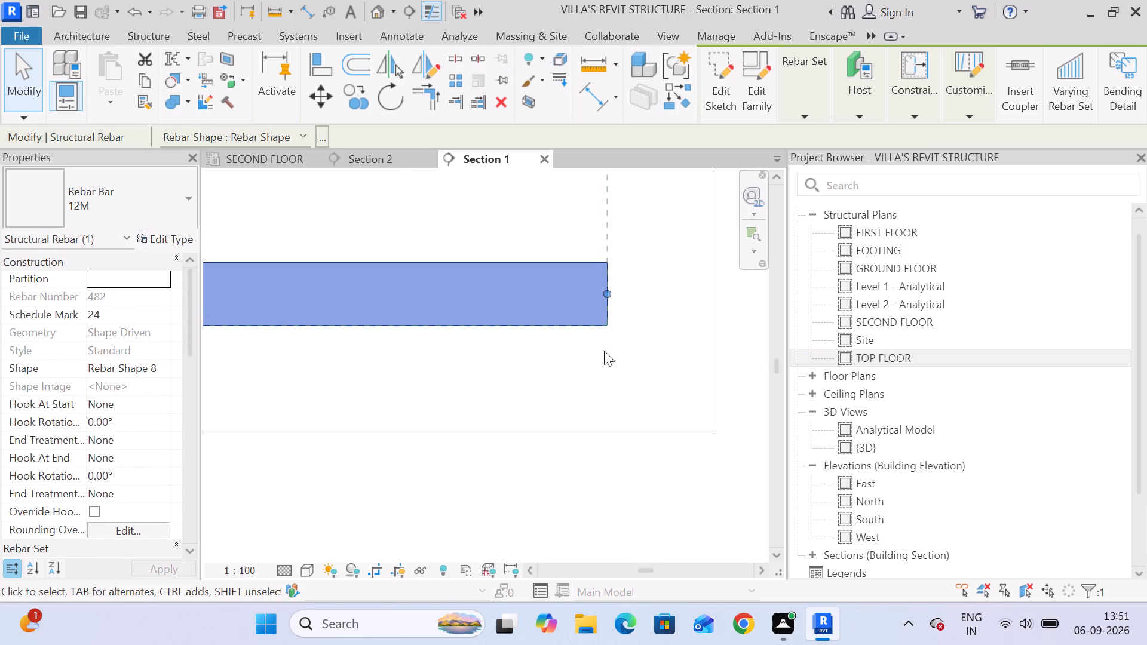
Lengthen the bent bar's upper leg (B) to about 1200 mm by shifting its bend along the slab's top cover line.
scroll(603, 352, down, 20)
scroll(603, 352, down, 15)
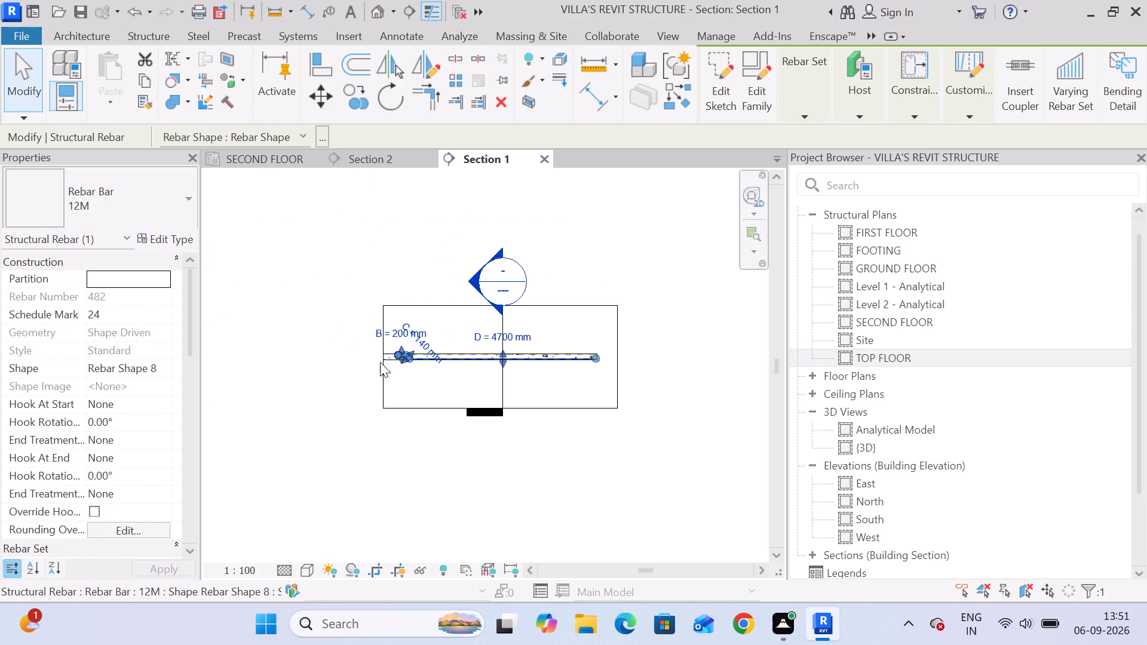
scroll(389, 362, up, 17)
scroll(388, 335, up, 5)
scroll(391, 336, down, 3)
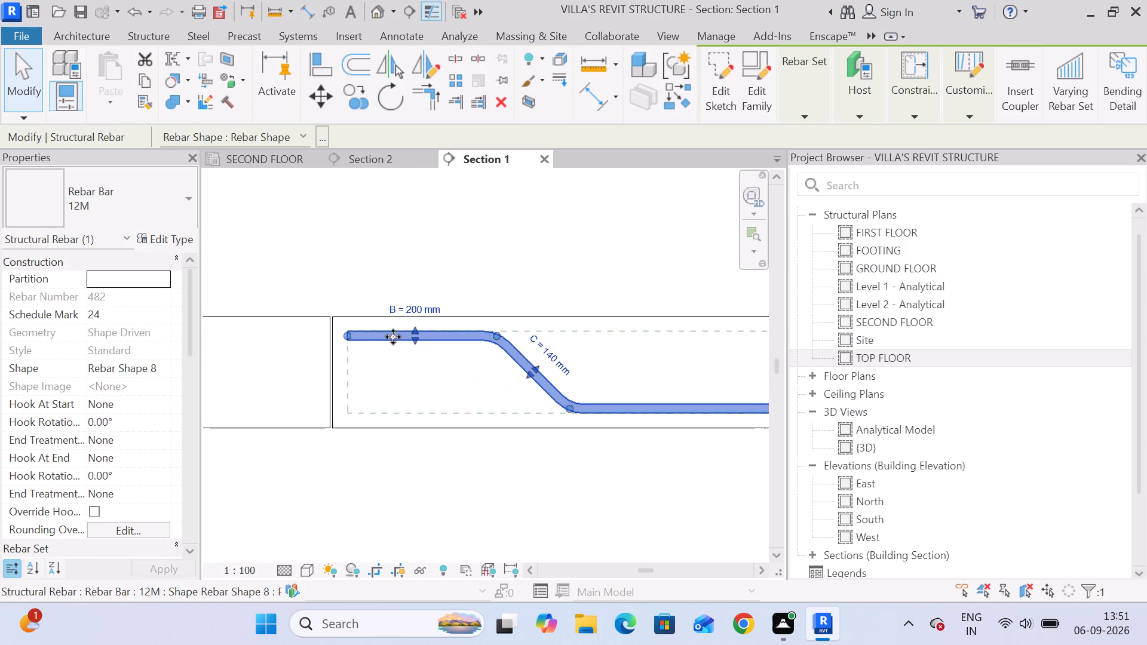
scroll(393, 337, down, 8)
middle_drag(401, 369, 356, 303)
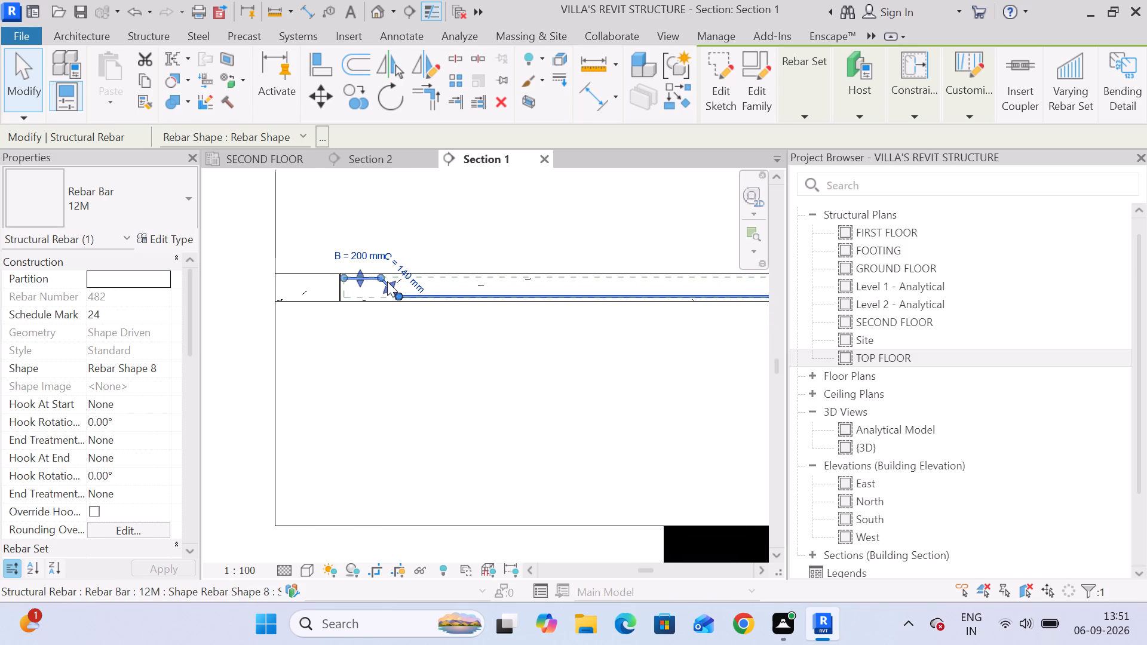
drag(387, 281, 634, 280)
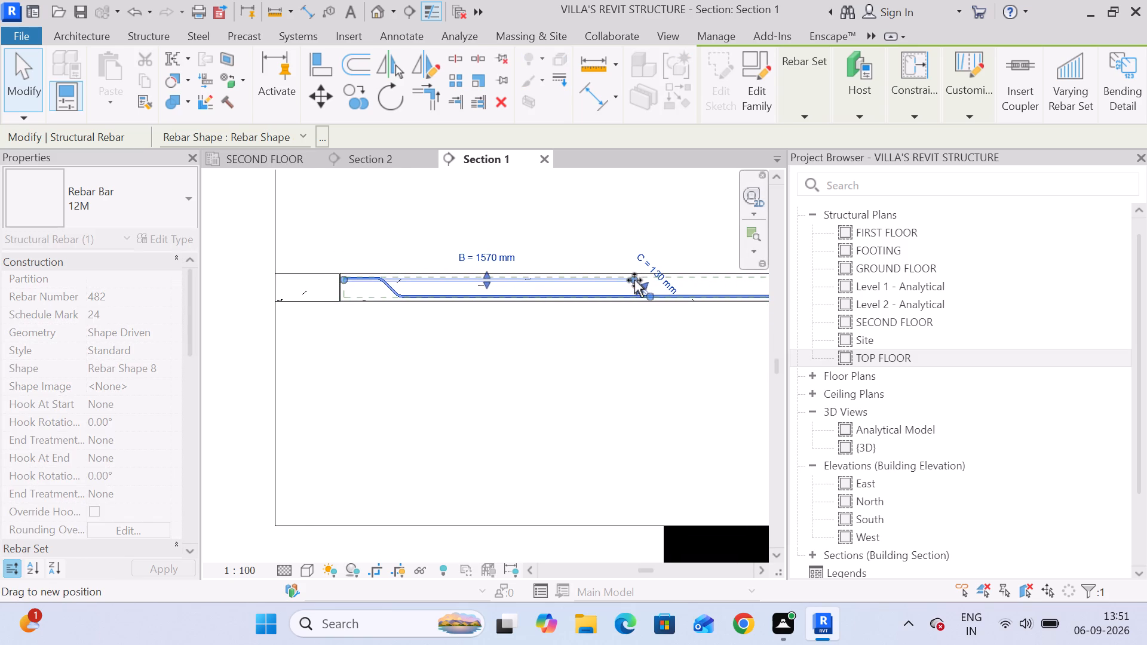
drag(634, 280, 583, 279)
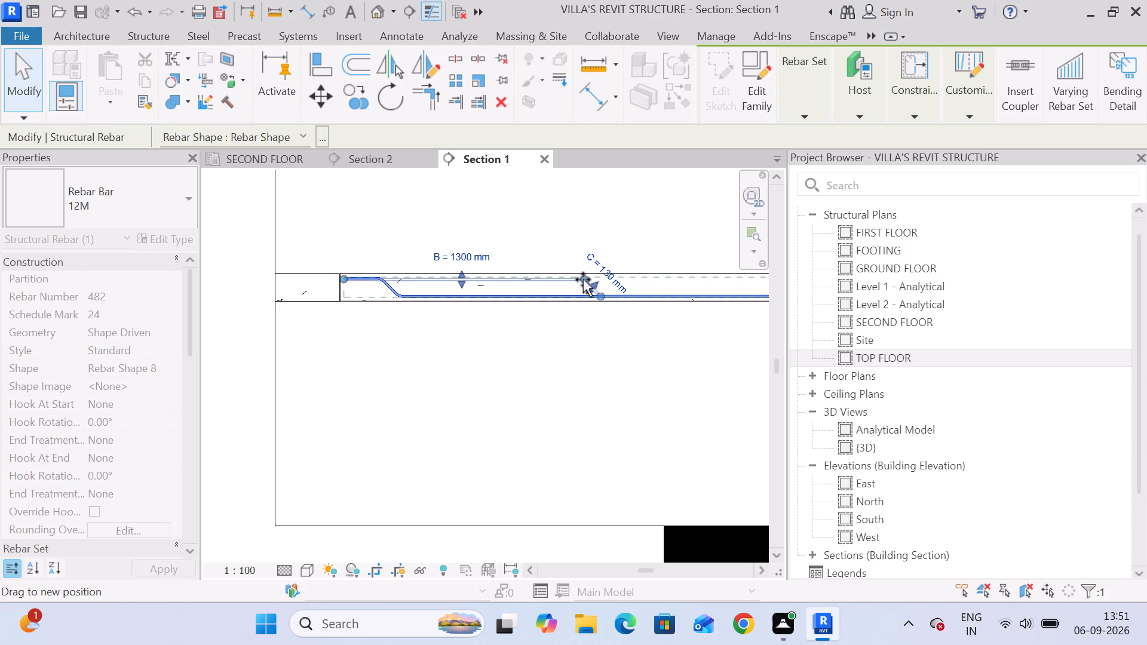
drag(583, 279, 563, 279)
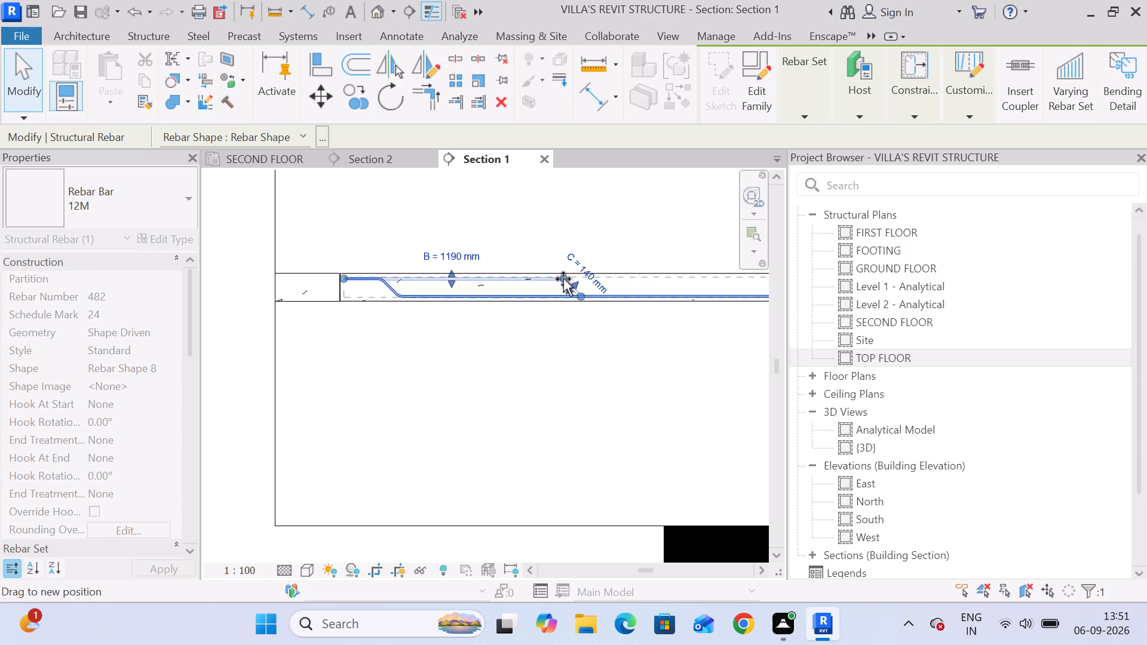
drag(563, 279, 565, 279)
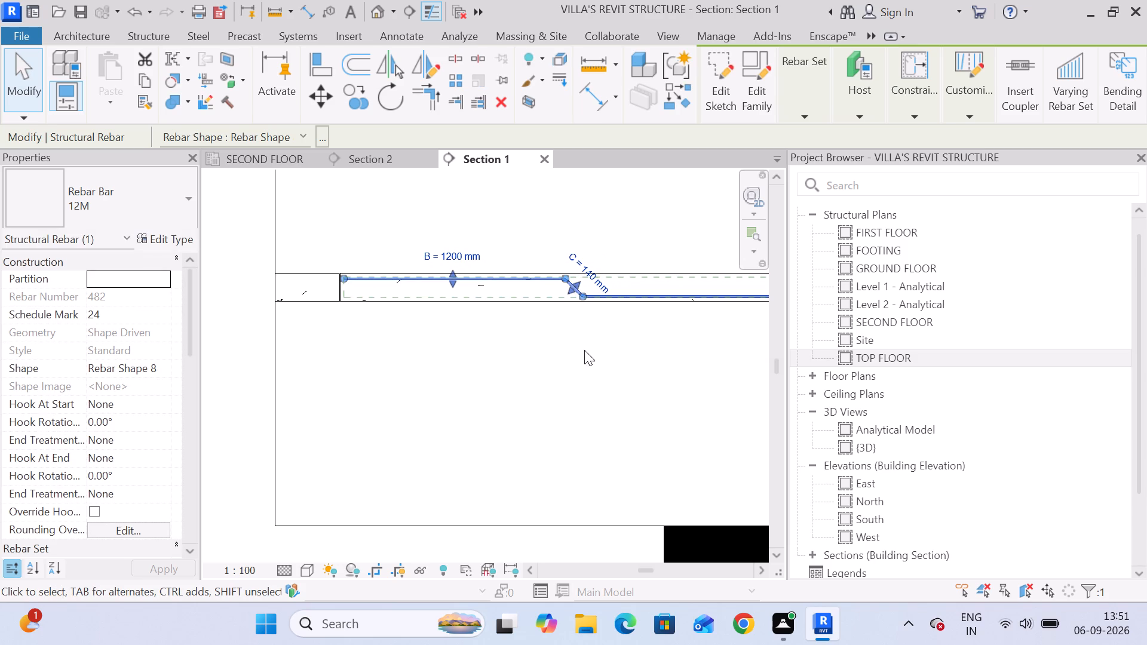
scroll(312, 271, up, 6)
scroll(406, 269, up, 4)
scroll(409, 274, down, 19)
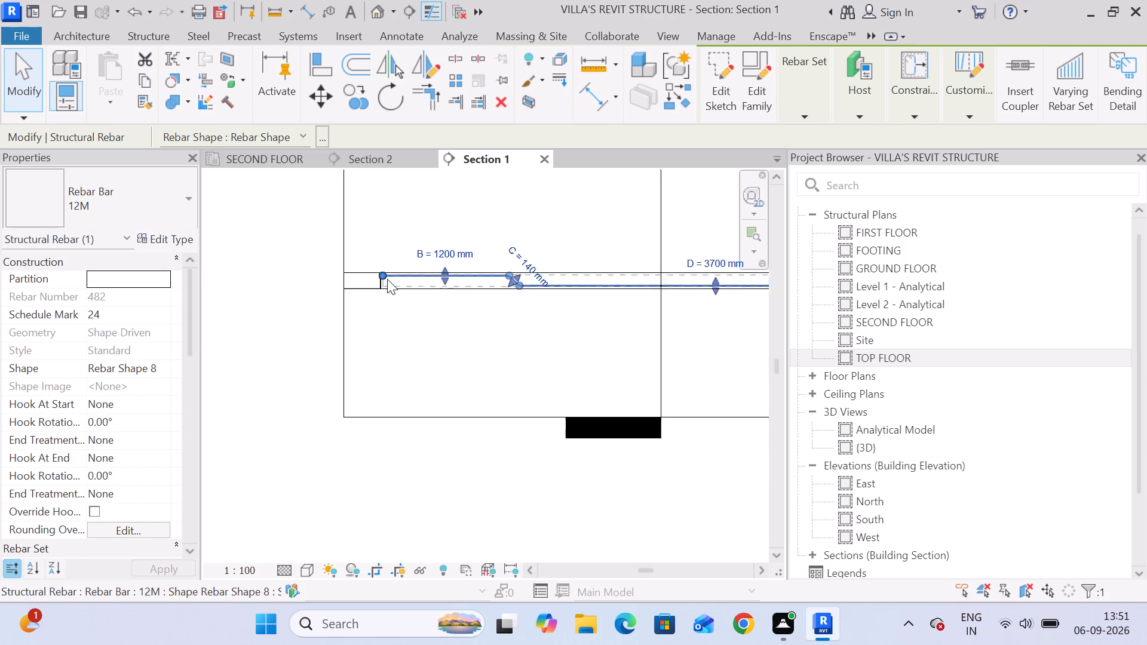
click(507, 411)
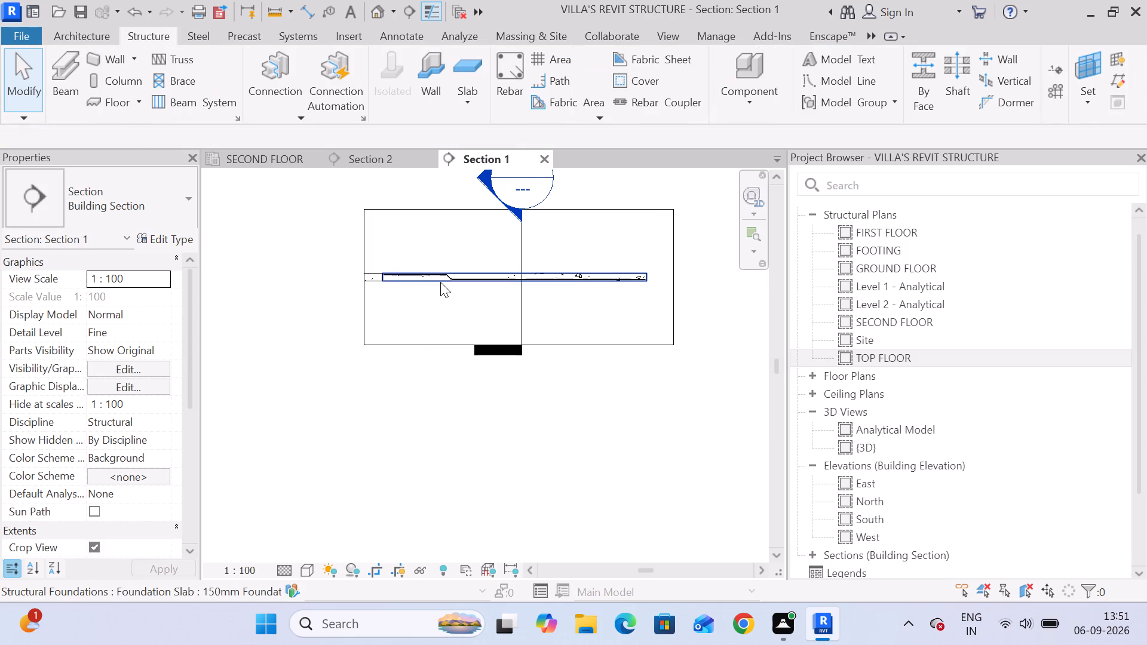
Mirror a copy of the bent 12M bar about a vertical axis drawn through the slab's midpoint in Section 1.
scroll(440, 274, up, 5)
click(448, 274)
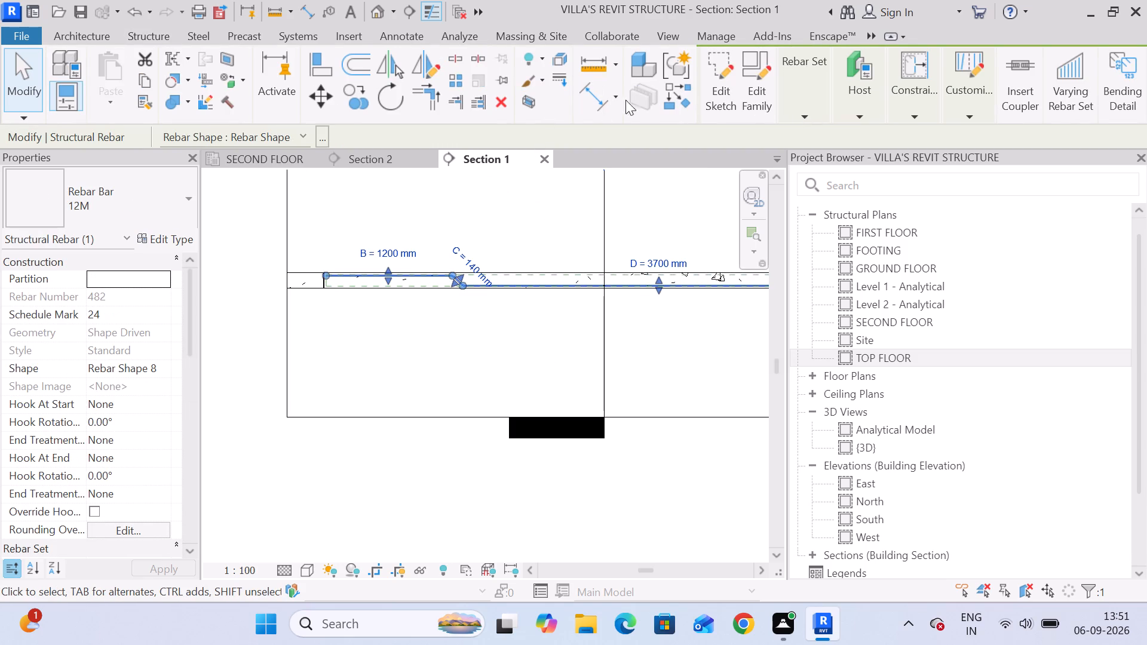
click(412, 67)
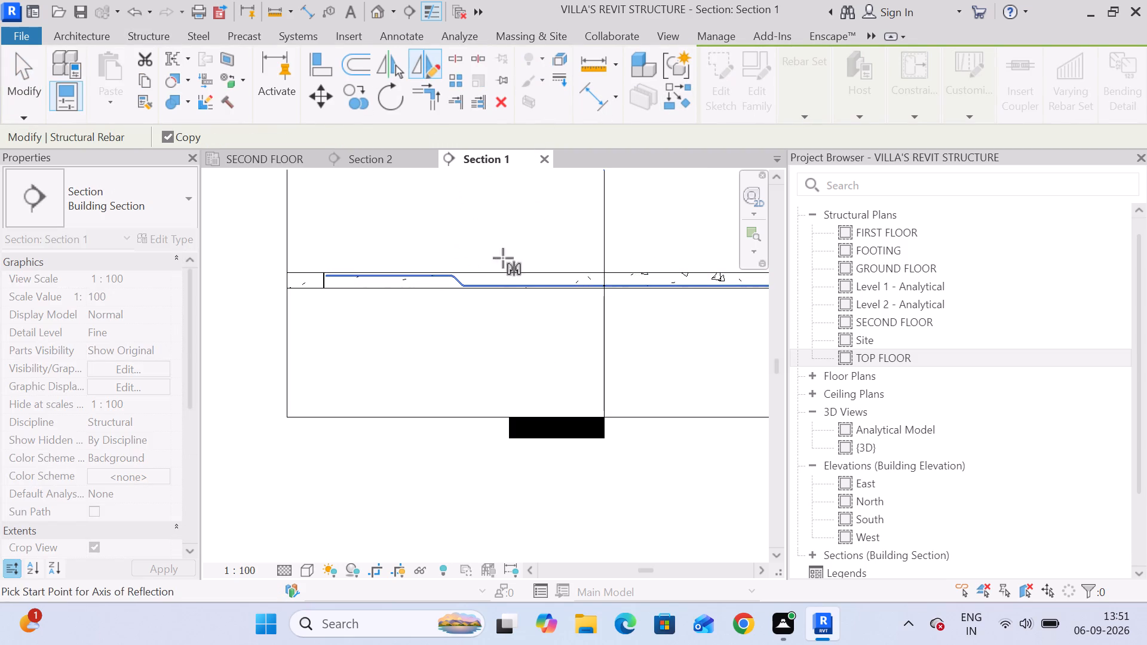
middle_drag(539, 297, 300, 281)
click(351, 253)
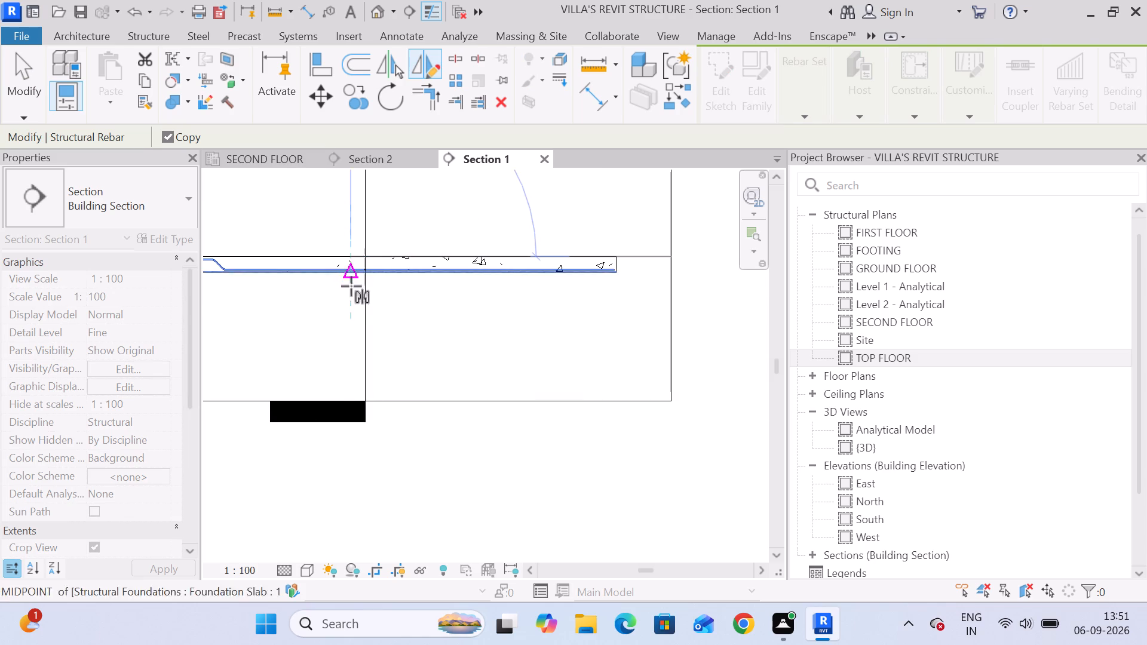
click(351, 297)
scroll(351, 297, down, 3)
middle_drag(351, 298, 483, 264)
scroll(687, 238, up, 2)
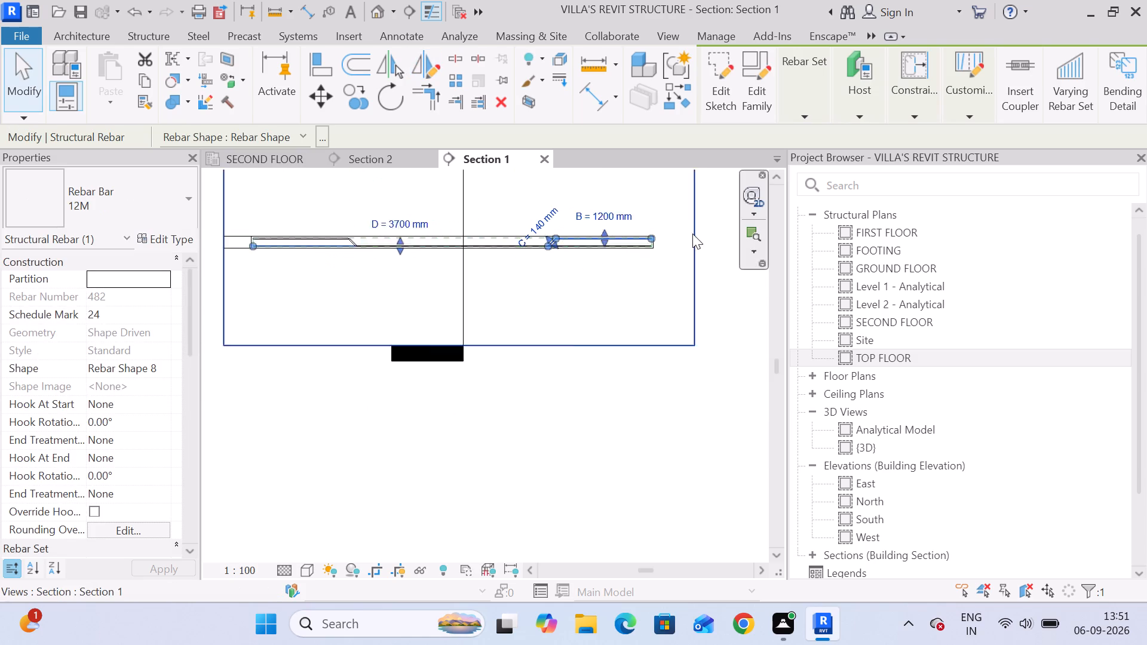
scroll(692, 234, up, 13)
scroll(633, 251, down, 12)
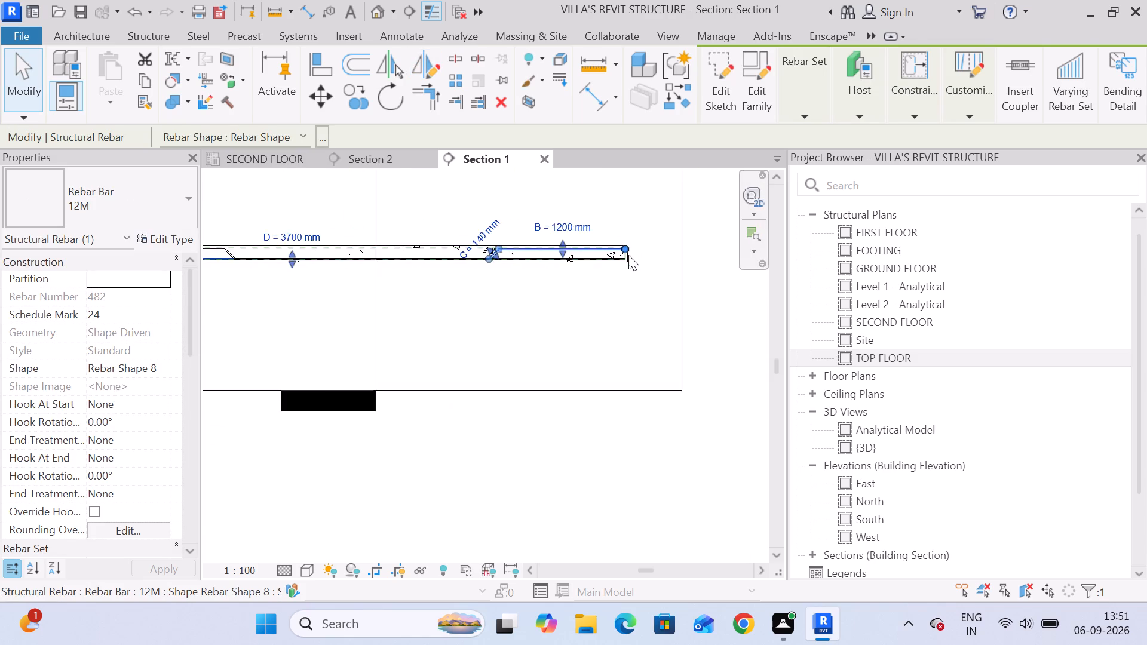
scroll(628, 255, down, 4)
click(30, 78)
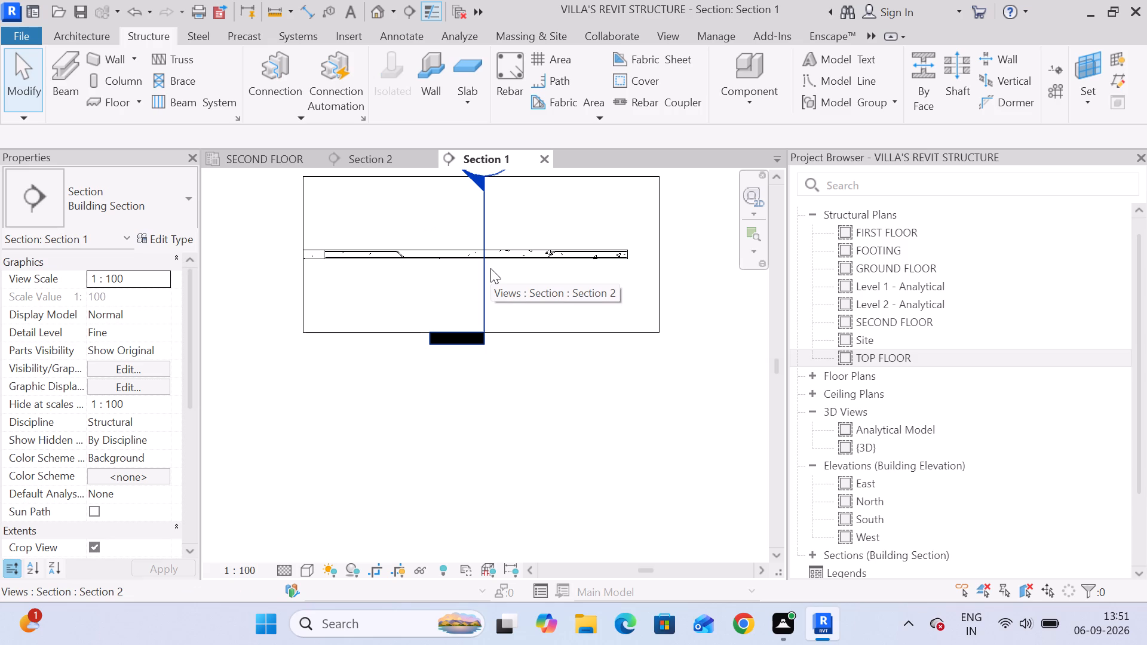
Set the original bent bar's rebar set layout to Maximum Spacing with a spacing of 300 mm.
scroll(490, 280, up, 3)
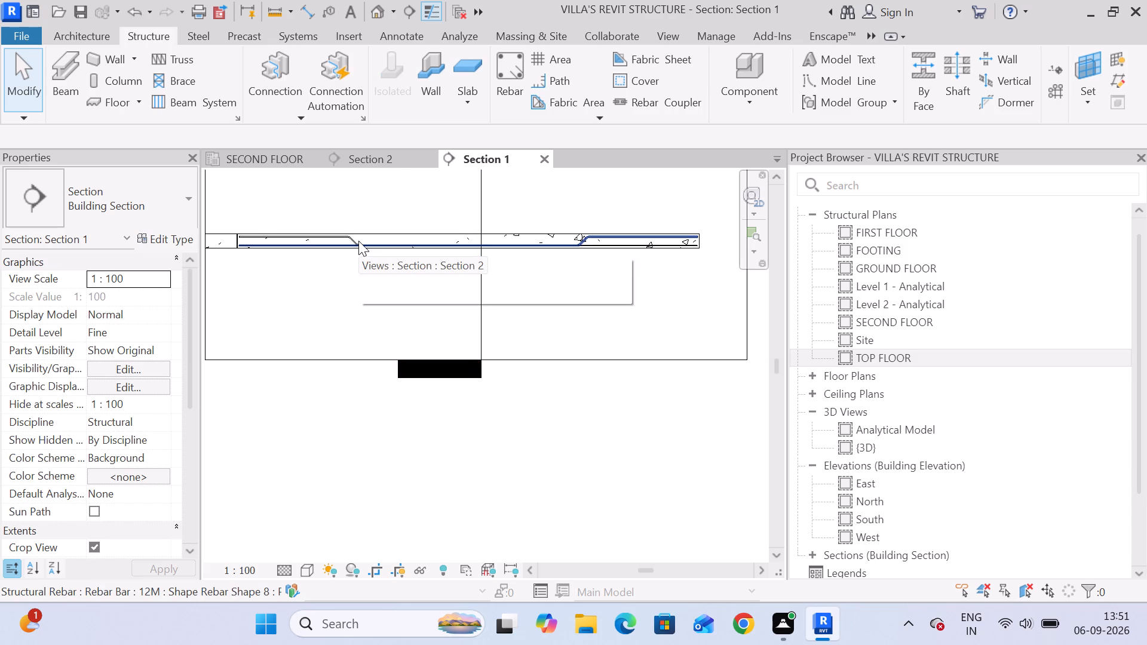
scroll(352, 236, up, 3)
click(352, 239)
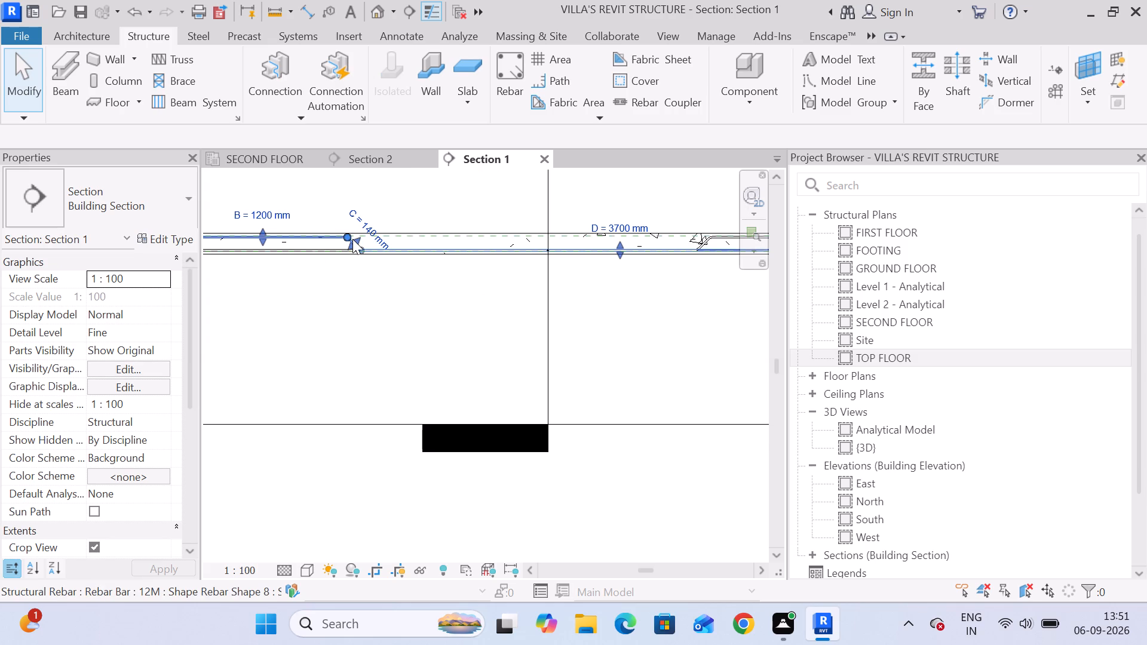
click(809, 111)
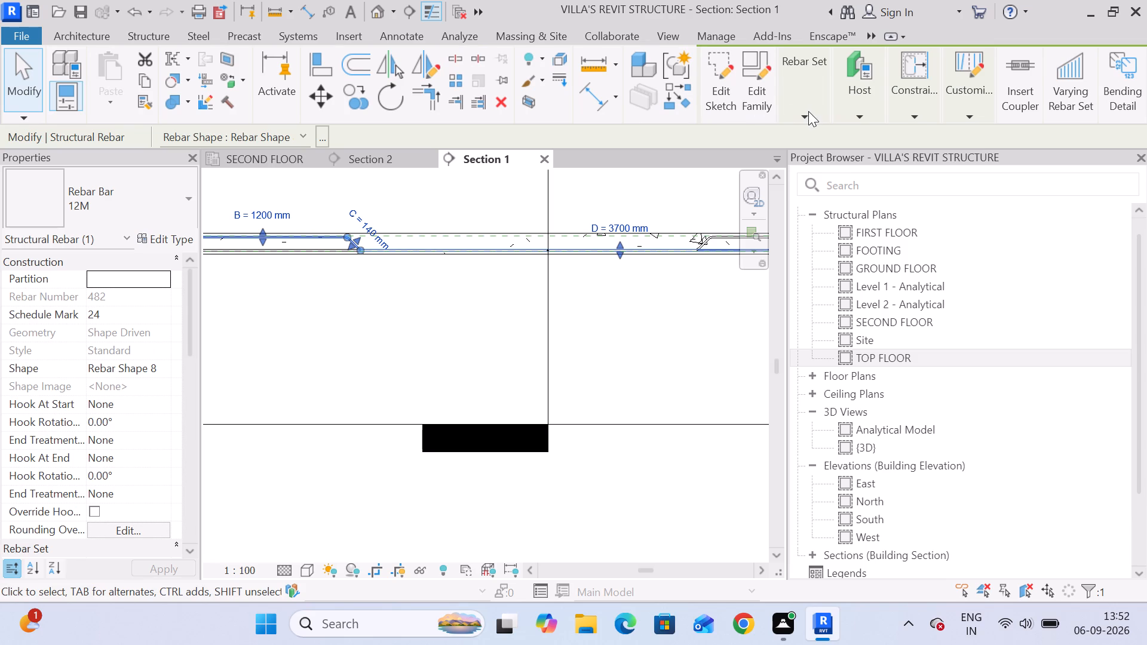
click(849, 134)
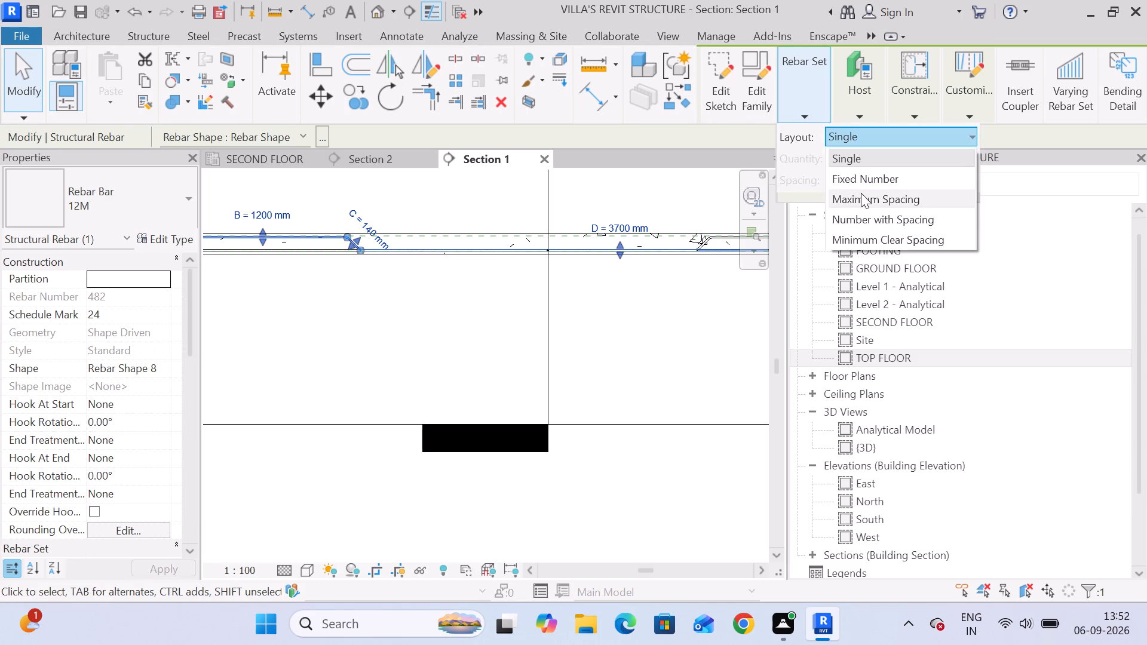
click(861, 193)
click(799, 111)
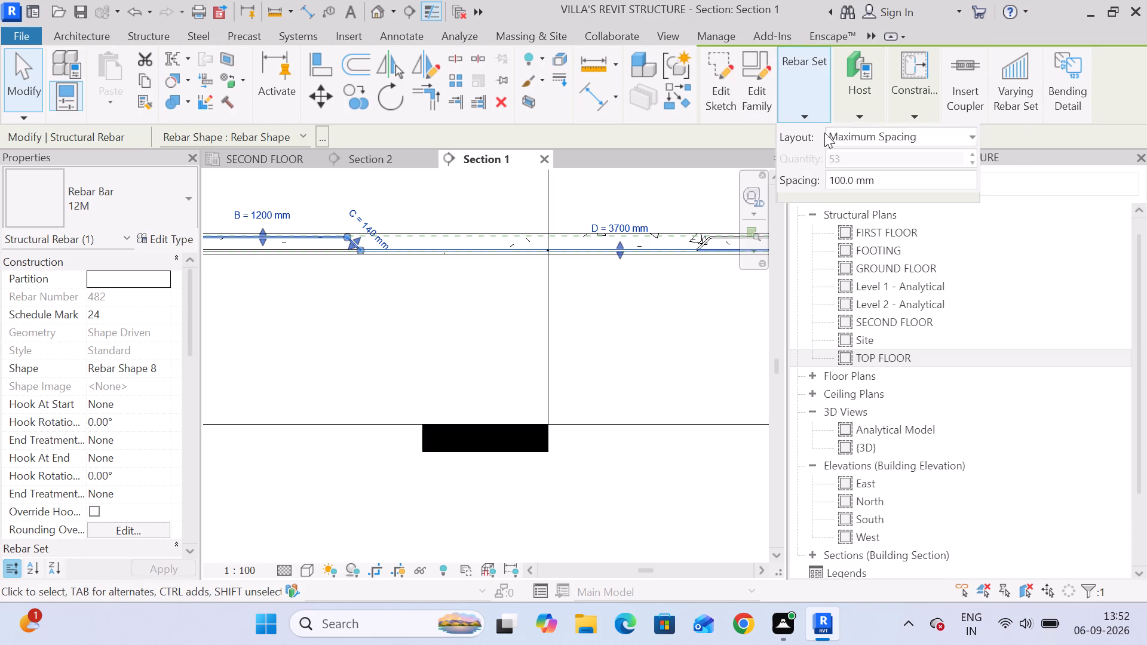
click(885, 182)
text(300)
key(Return)
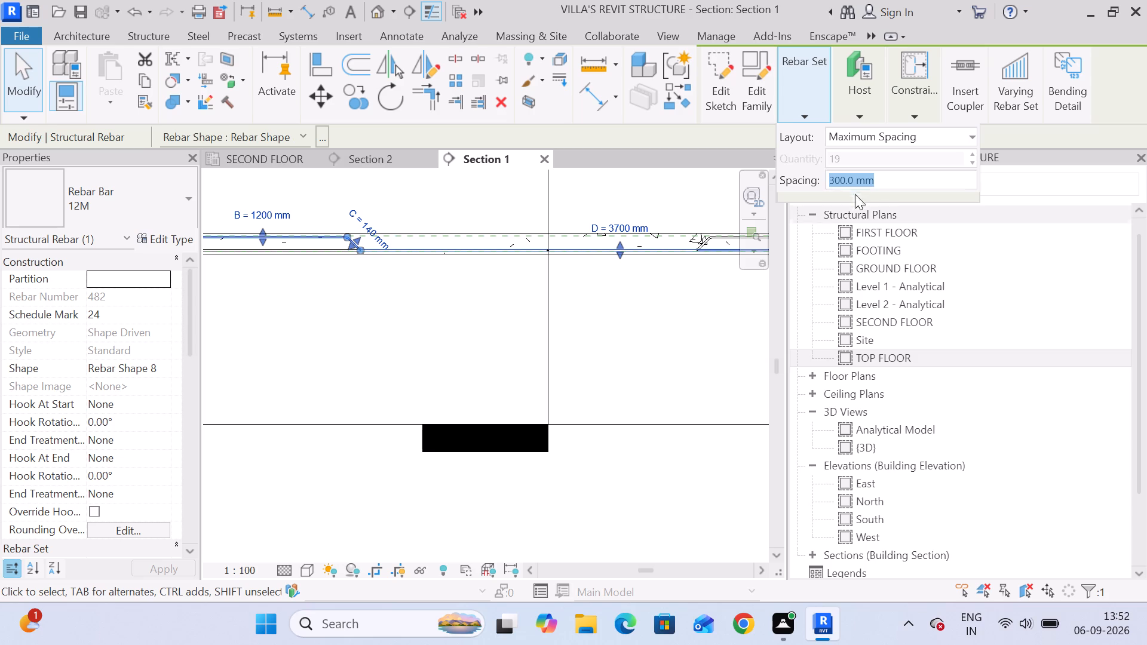
click(698, 288)
Set the mirrored bent bar's rebar set layout to Maximum Spacing with a spacing of 300 mm.
scroll(695, 248, up, 1)
click(710, 235)
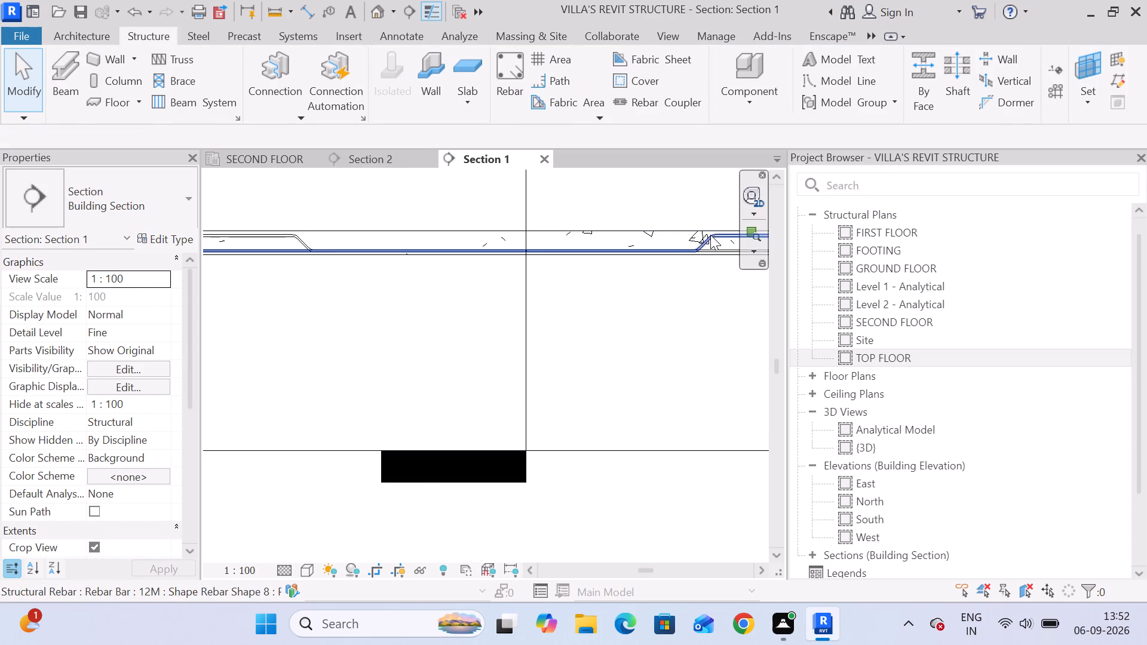
click(803, 109)
click(875, 137)
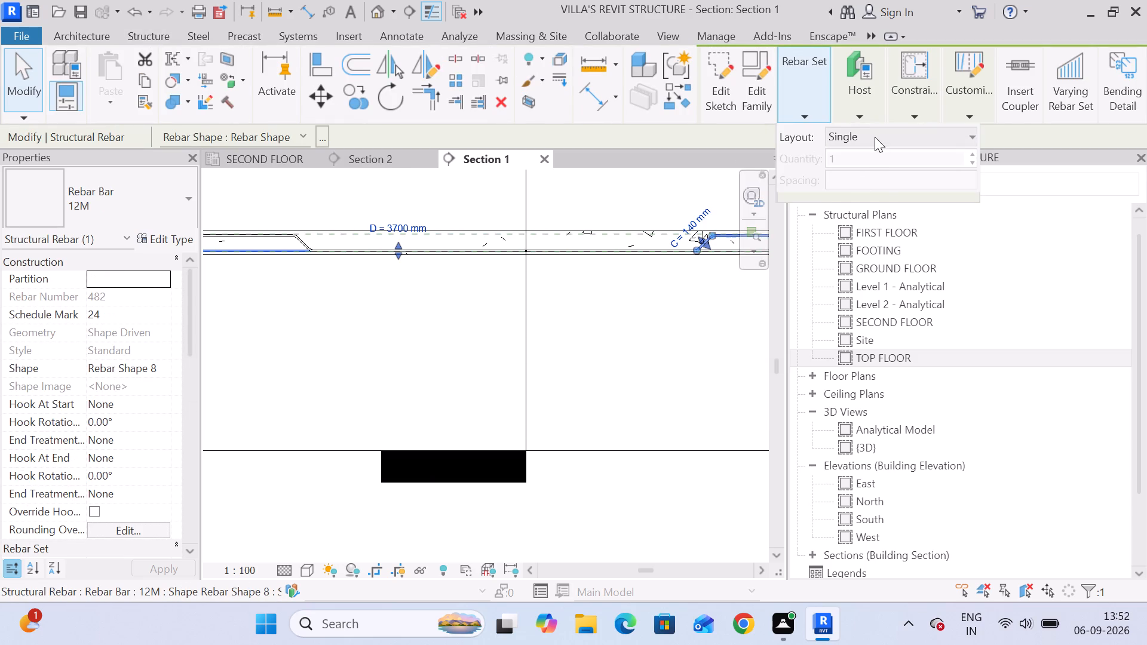
click(884, 195)
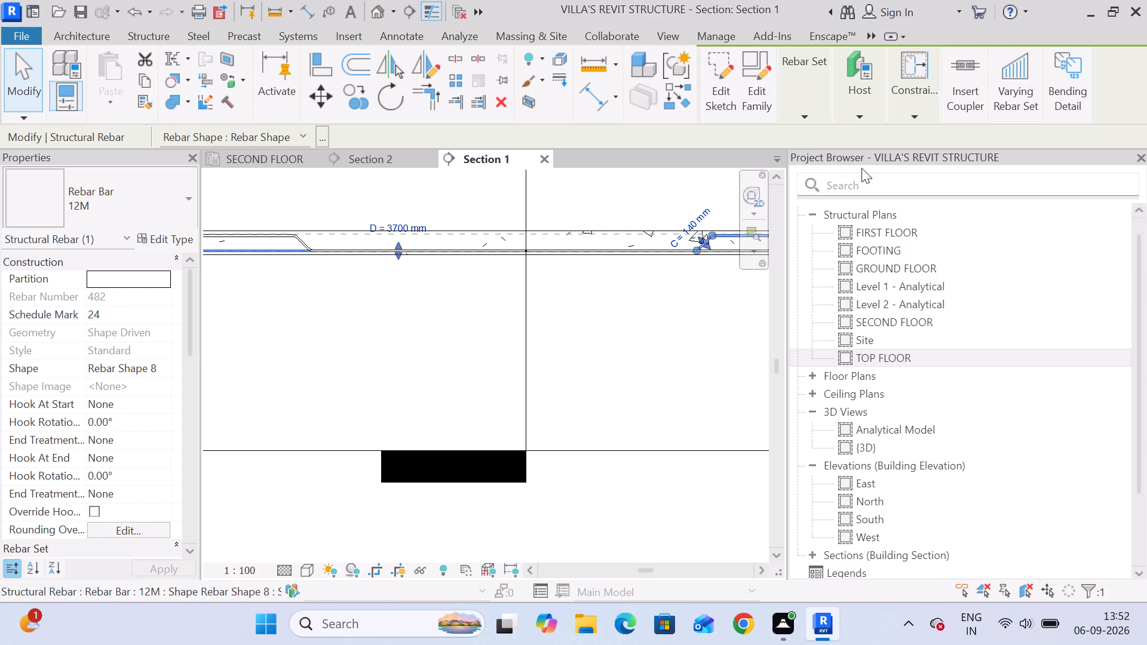
click(810, 119)
click(894, 180)
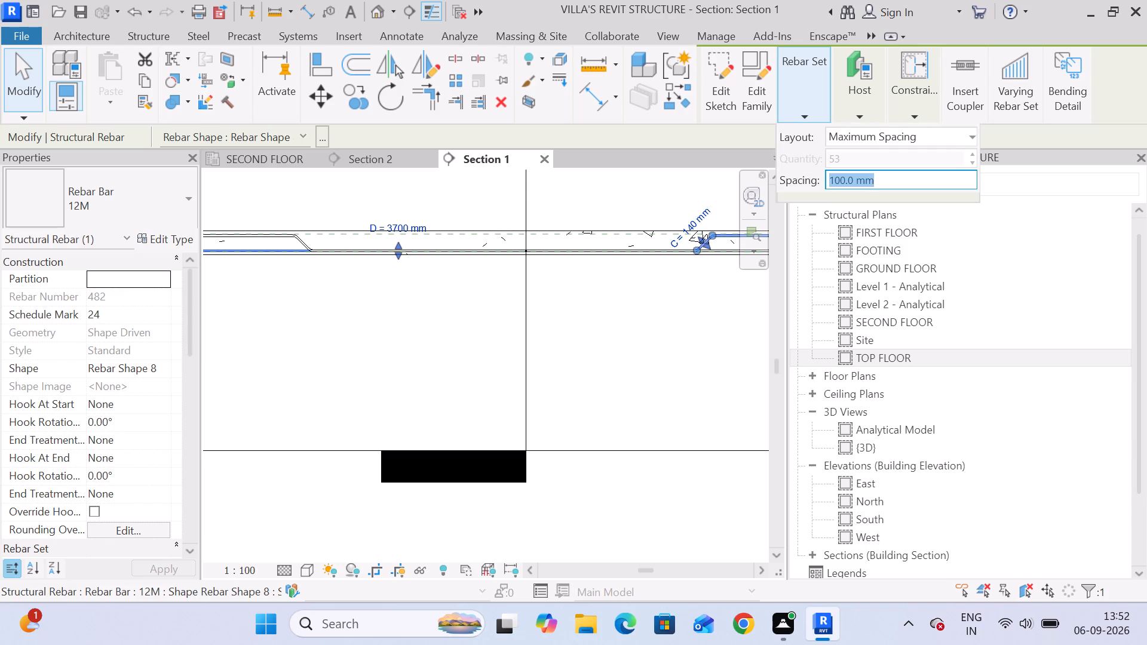
key(3)
text(00)
key(Return)
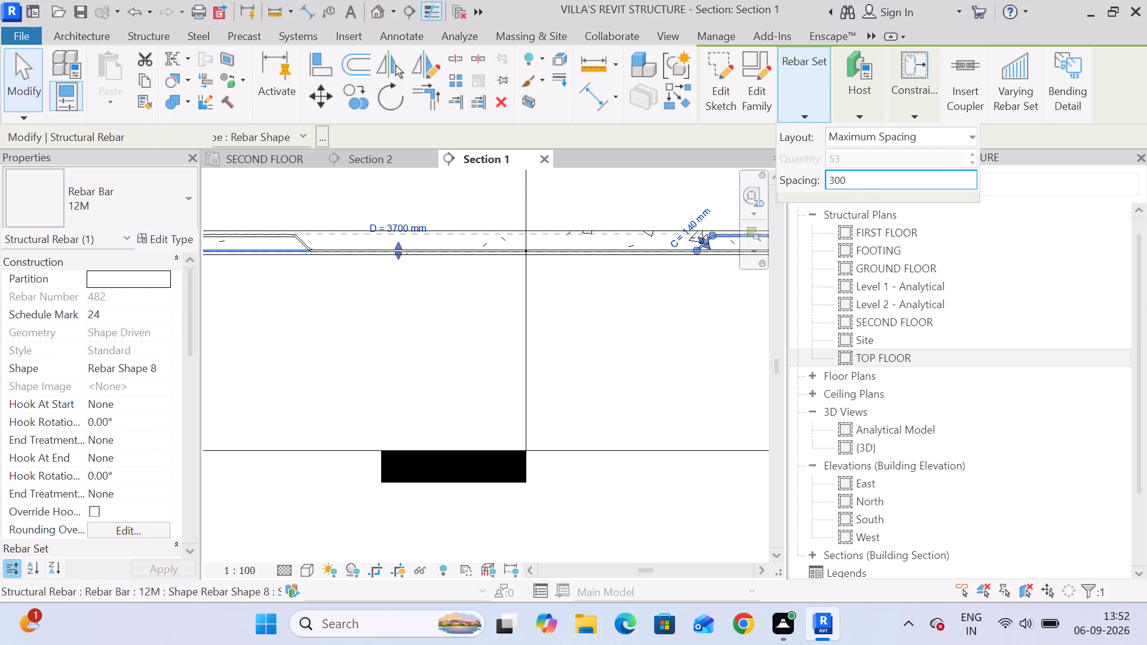
In Section 2, set the bent bar with its raised leg at the slab's left end to Maximum Spacing with 300 mm spacing.
click(387, 288)
click(386, 169)
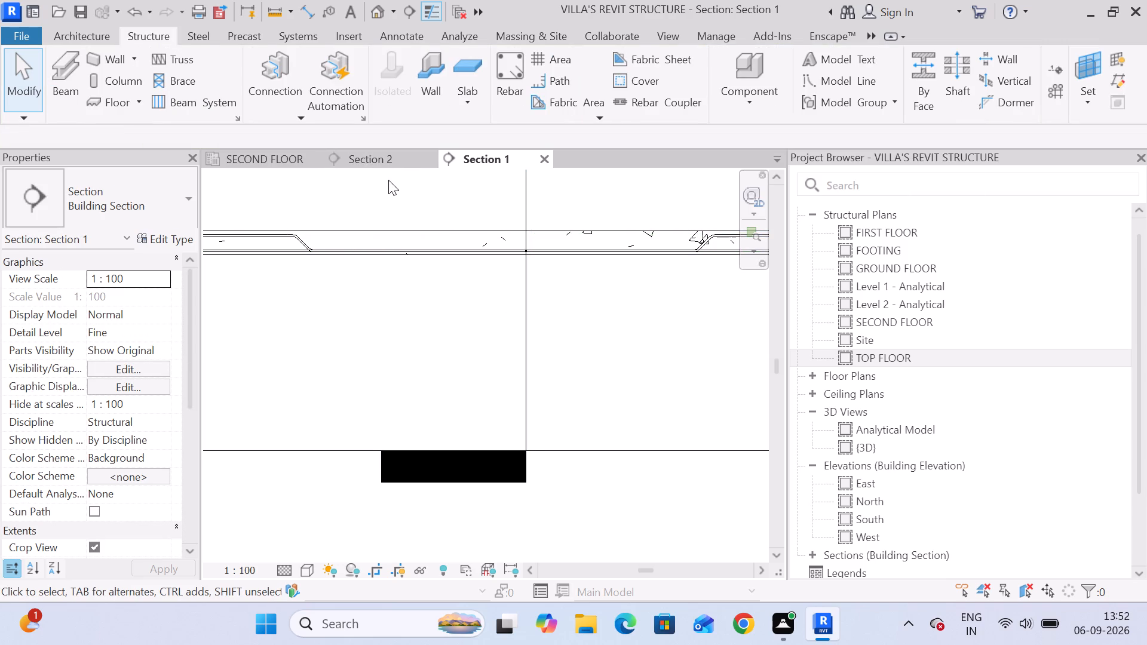
click(378, 165)
scroll(457, 296, up, 6)
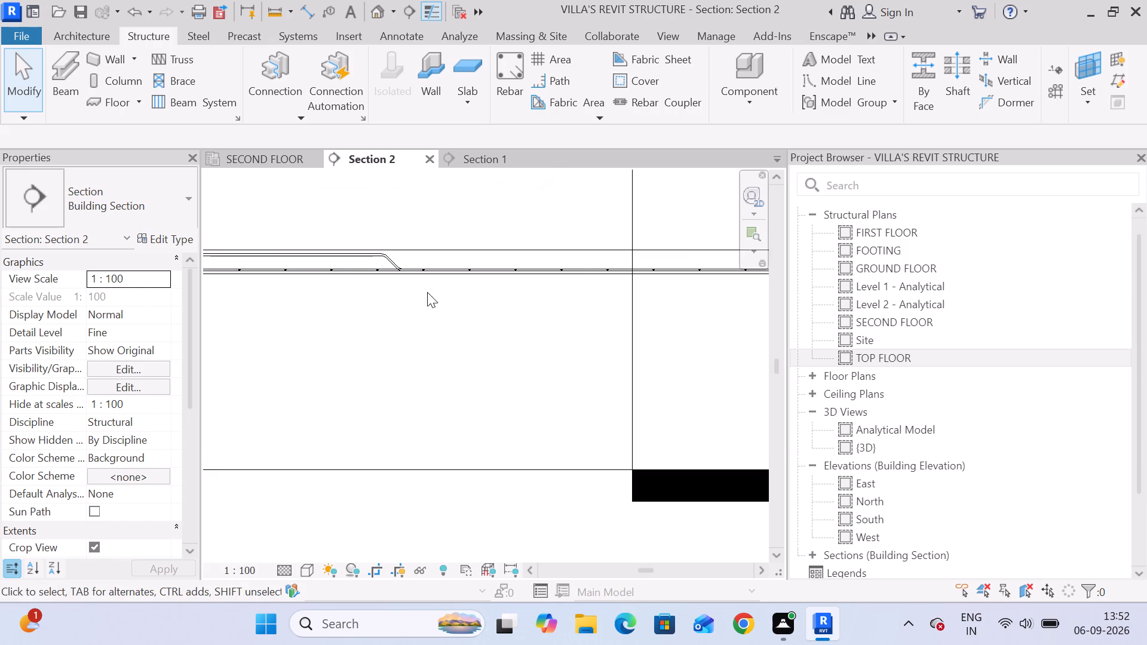
scroll(406, 263, up, 1)
click(392, 260)
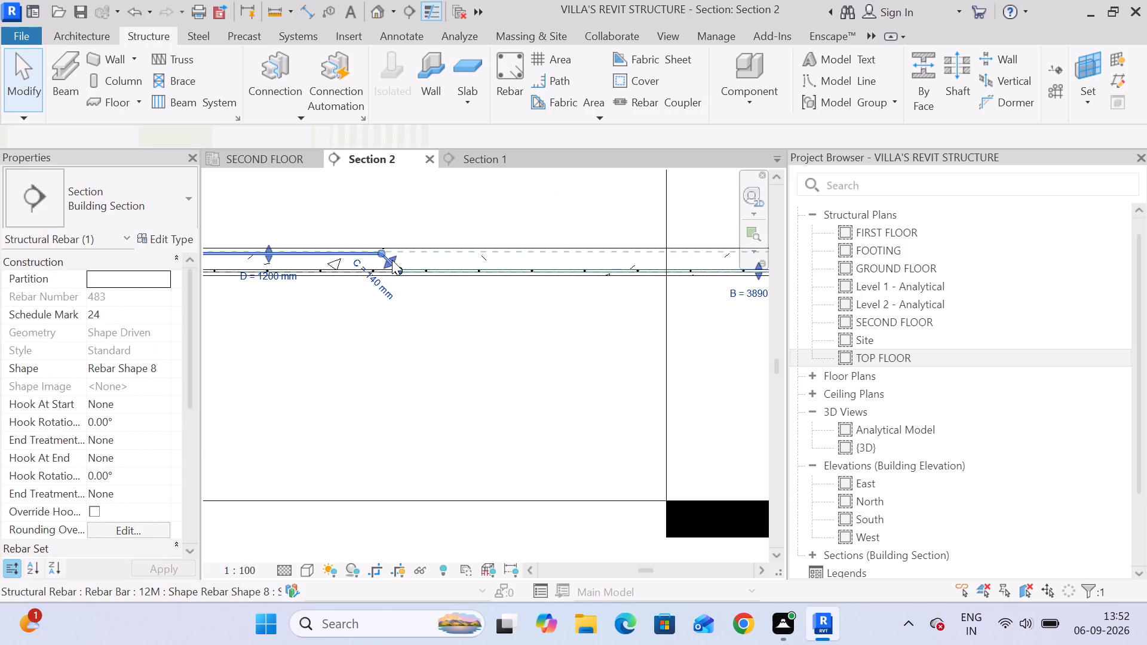
click(798, 112)
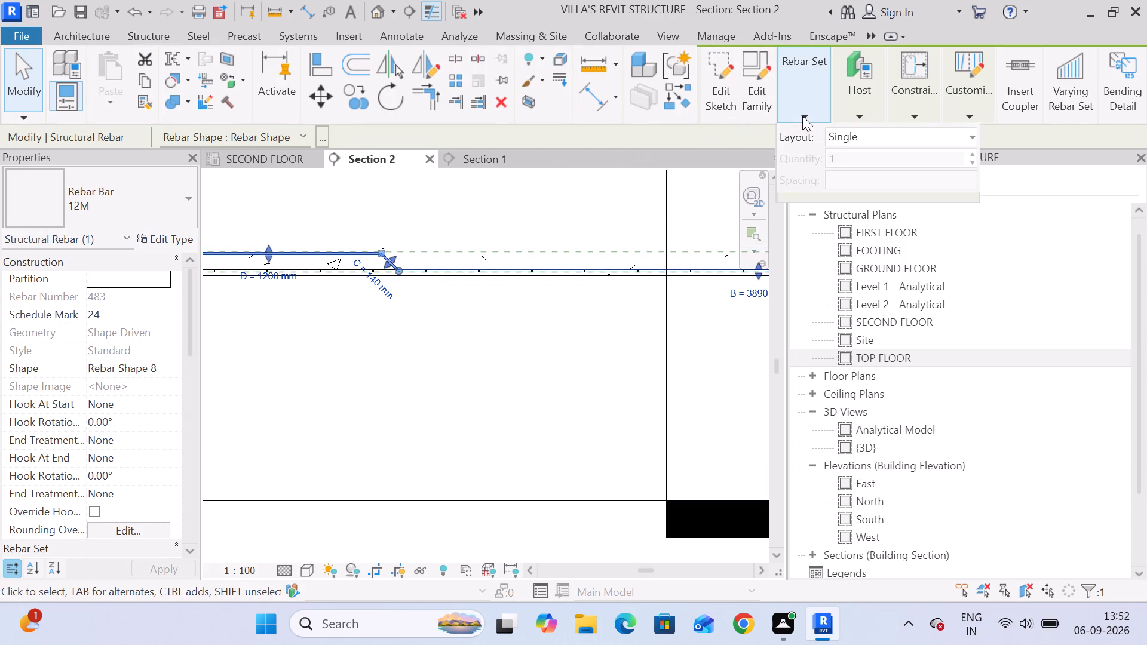
click(880, 139)
click(927, 198)
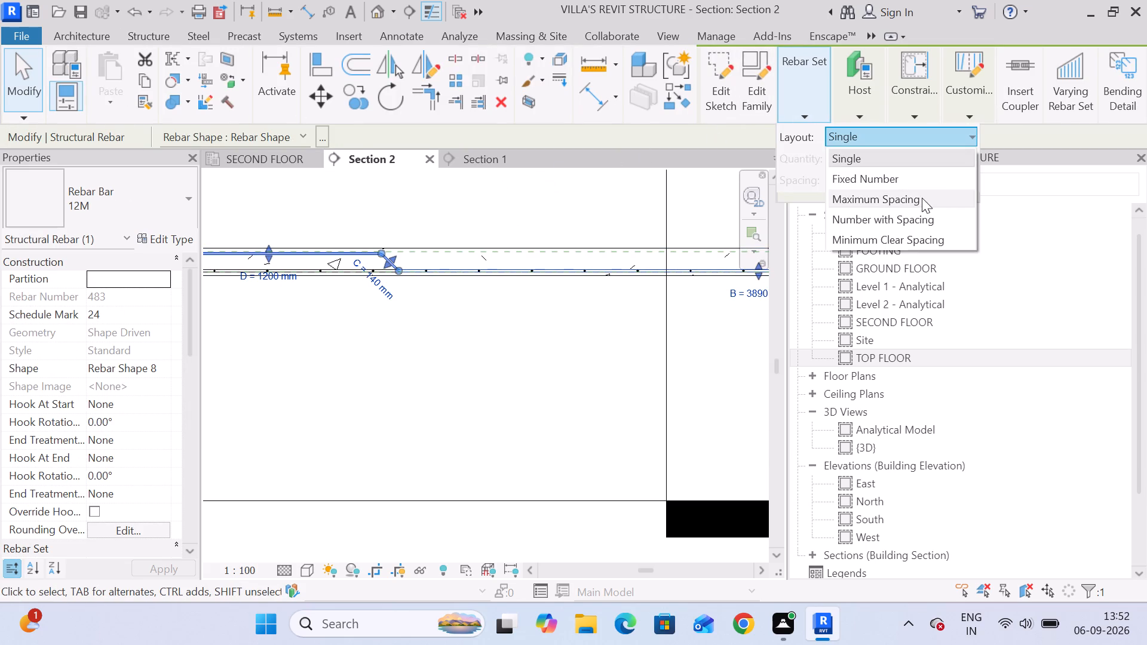
click(815, 117)
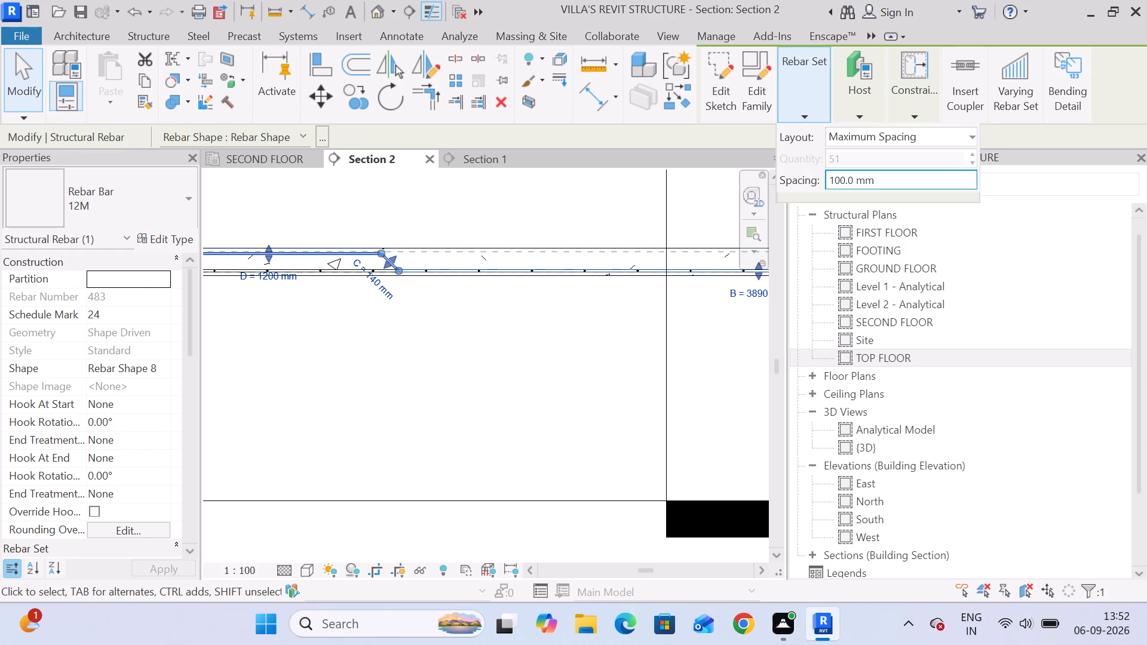
click(901, 188)
key(3)
text(00)
key(Return)
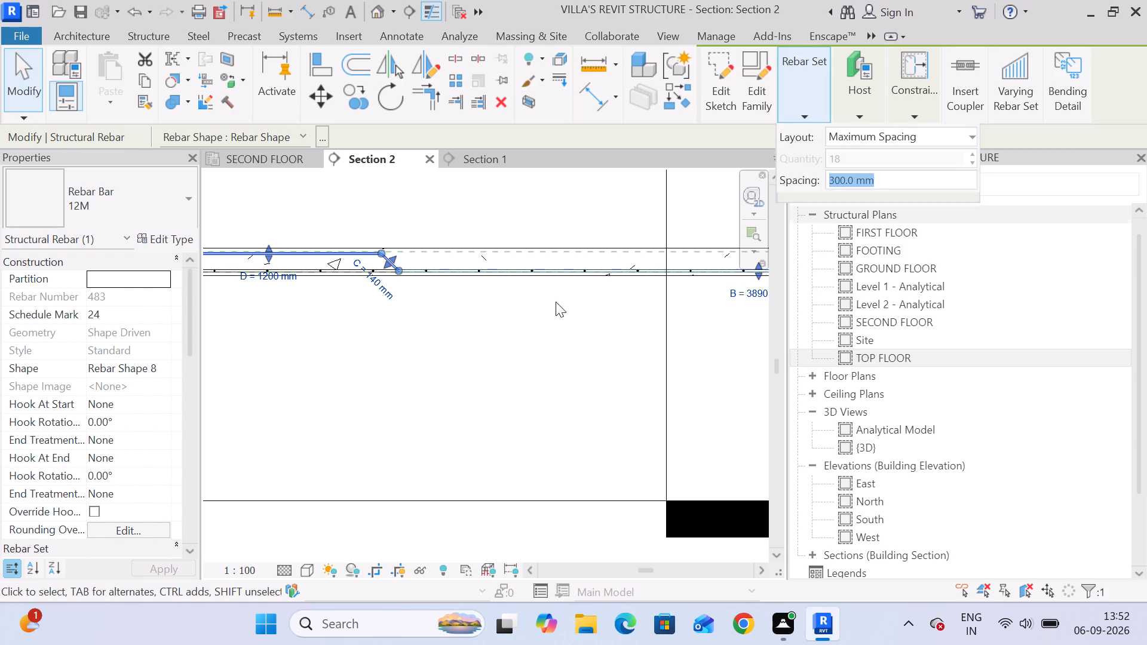
Set the mirrored bent bar, with its raised leg at the slab's right end, to Maximum Spacing with 300 mm spacing.
scroll(467, 352, down, 4)
scroll(664, 286, up, 8)
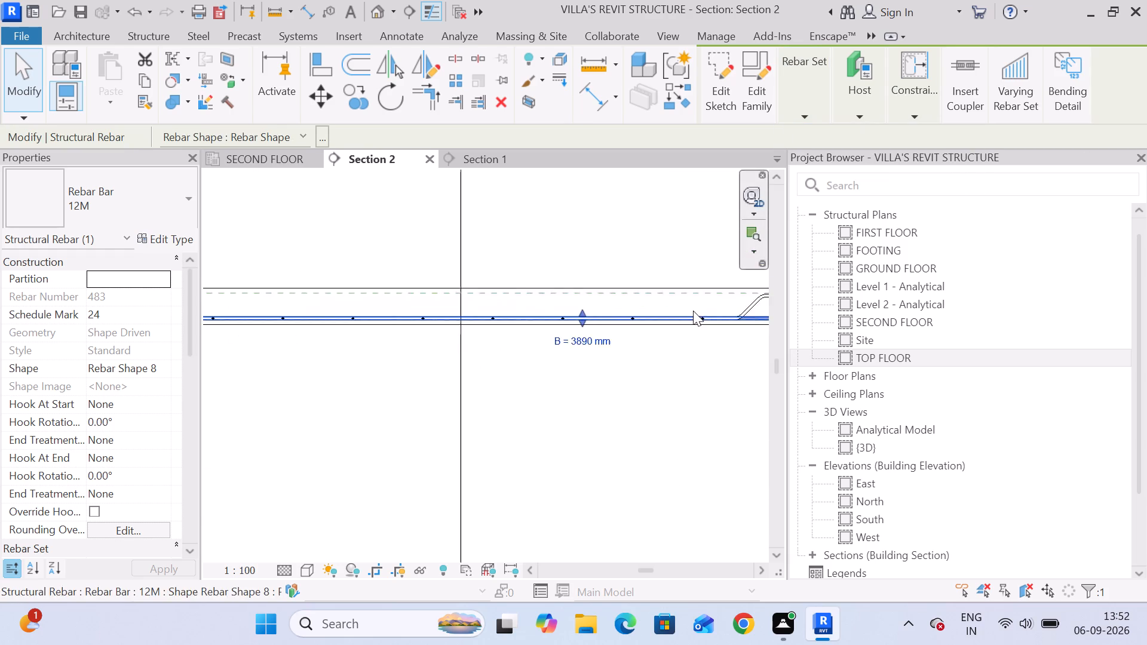
middle_drag(685, 386, 423, 368)
click(502, 371)
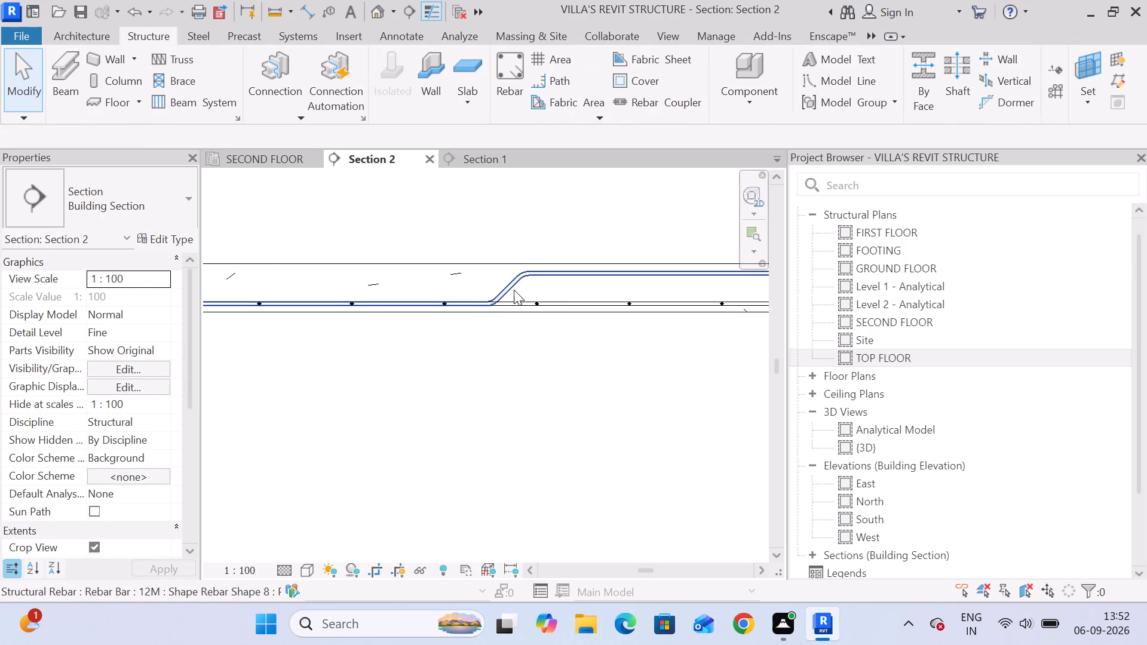
click(517, 282)
click(817, 115)
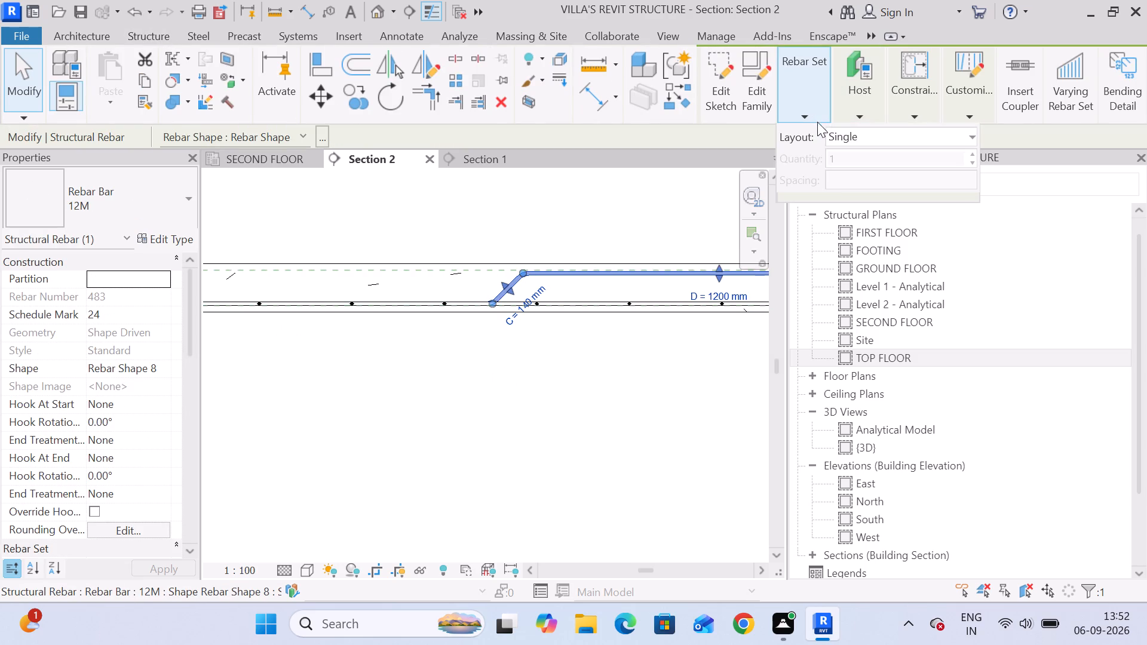
click(856, 136)
click(887, 198)
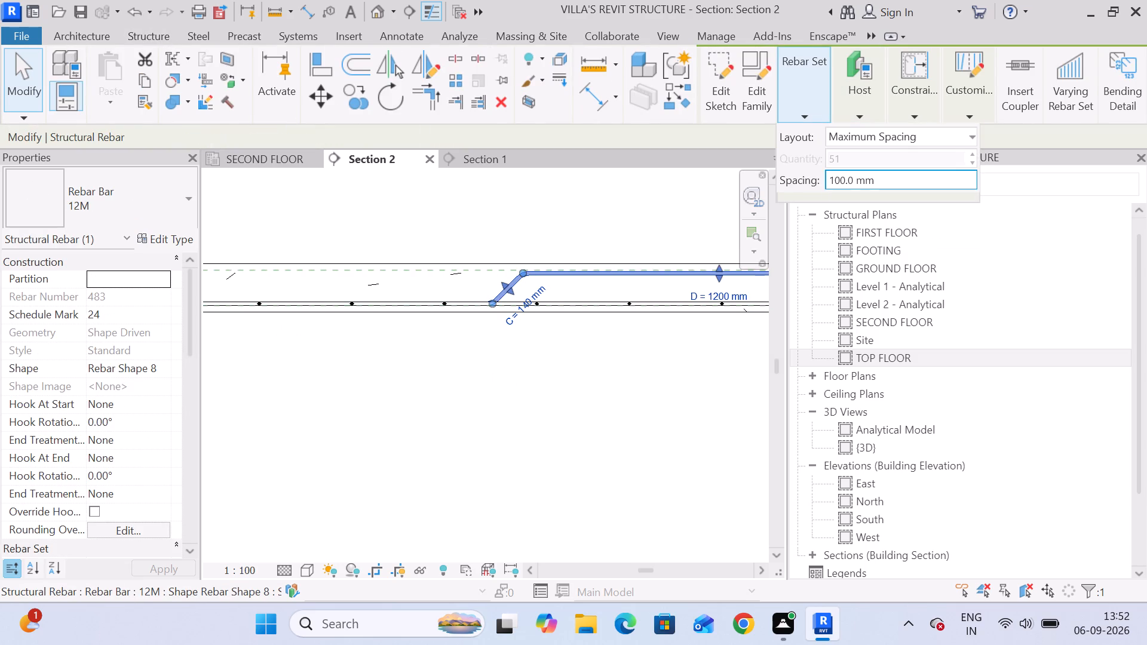
click(803, 110)
click(908, 179)
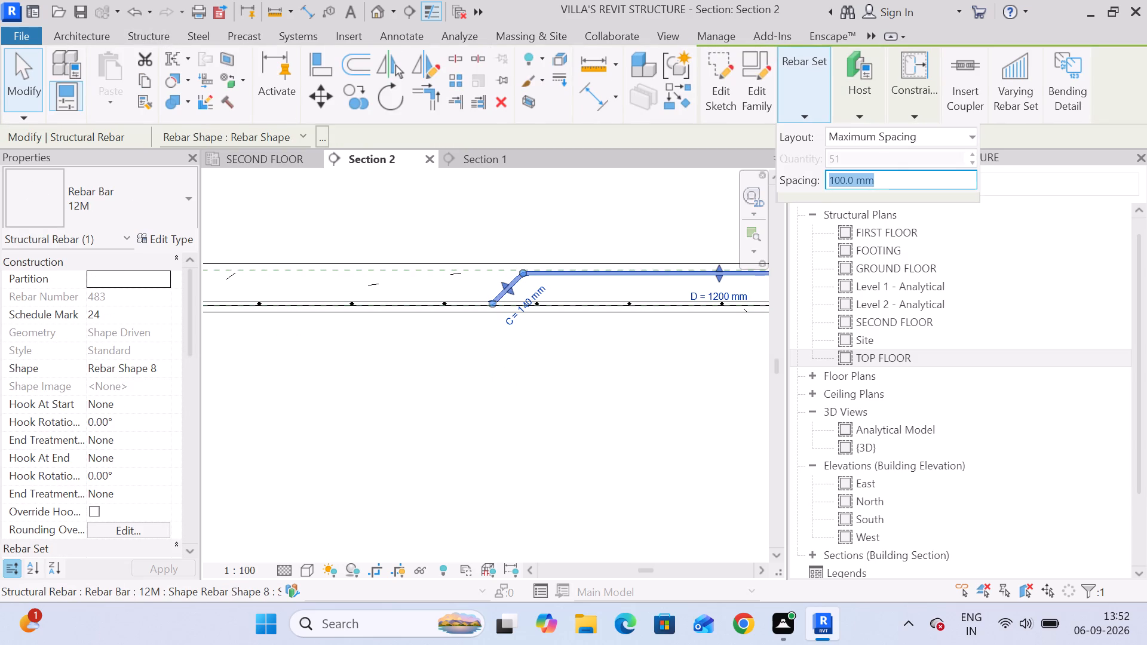
text(300)
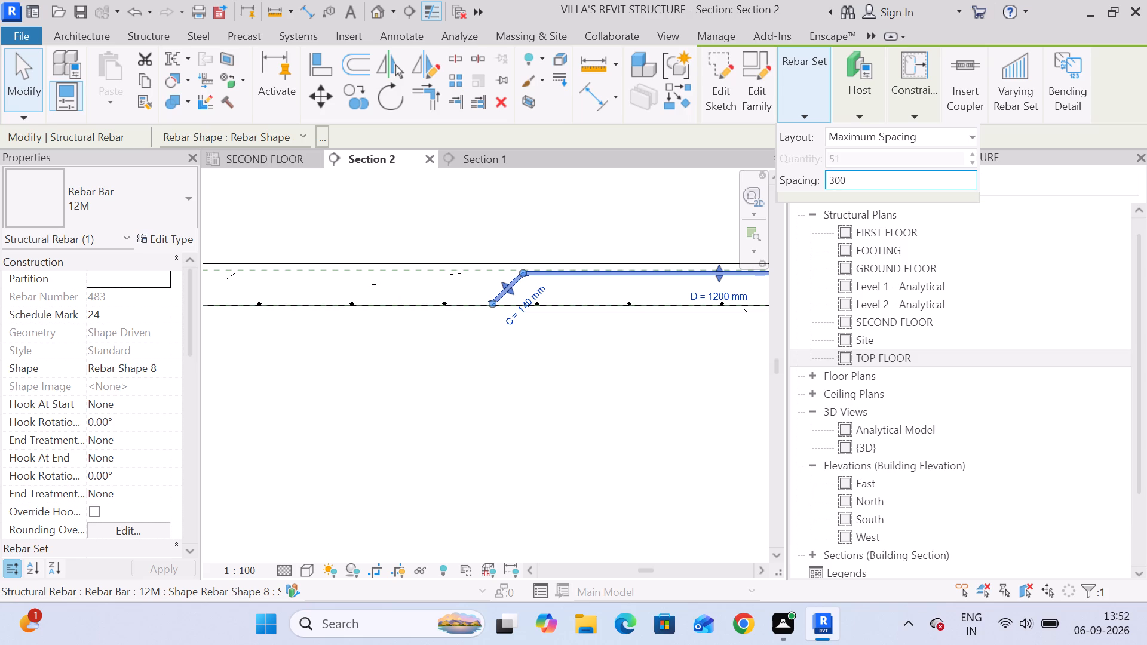
key(Return)
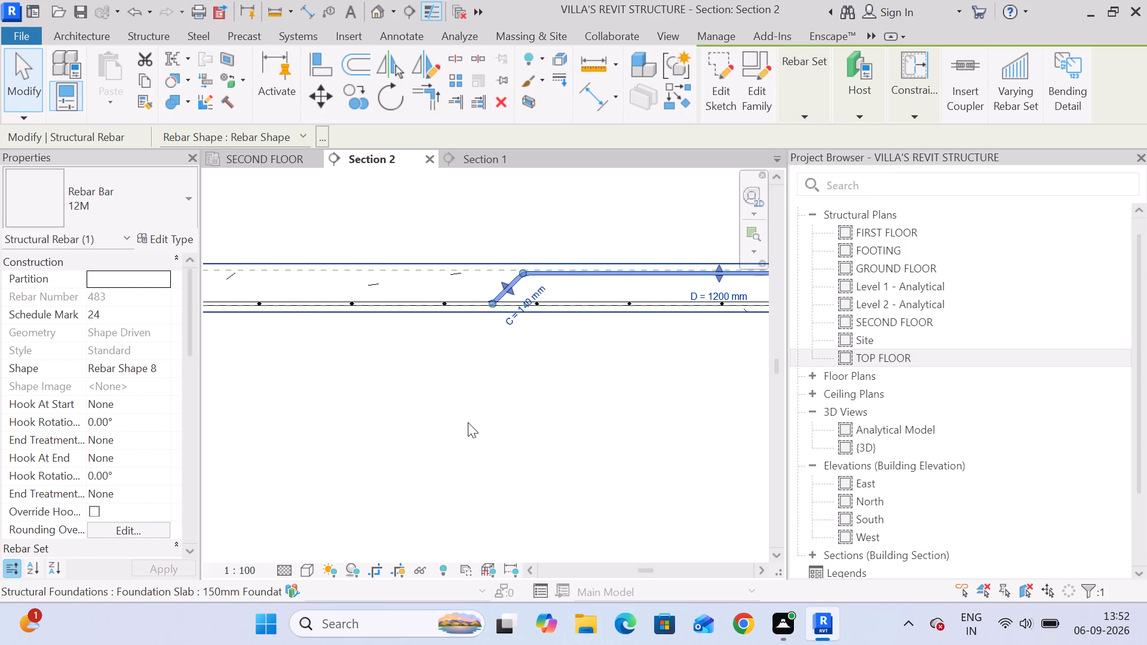
click(468, 422)
Examine the bent and distributed bars along the slab's full length in Section 2.
scroll(467, 424, down, 11)
middle_drag(465, 428, 546, 352)
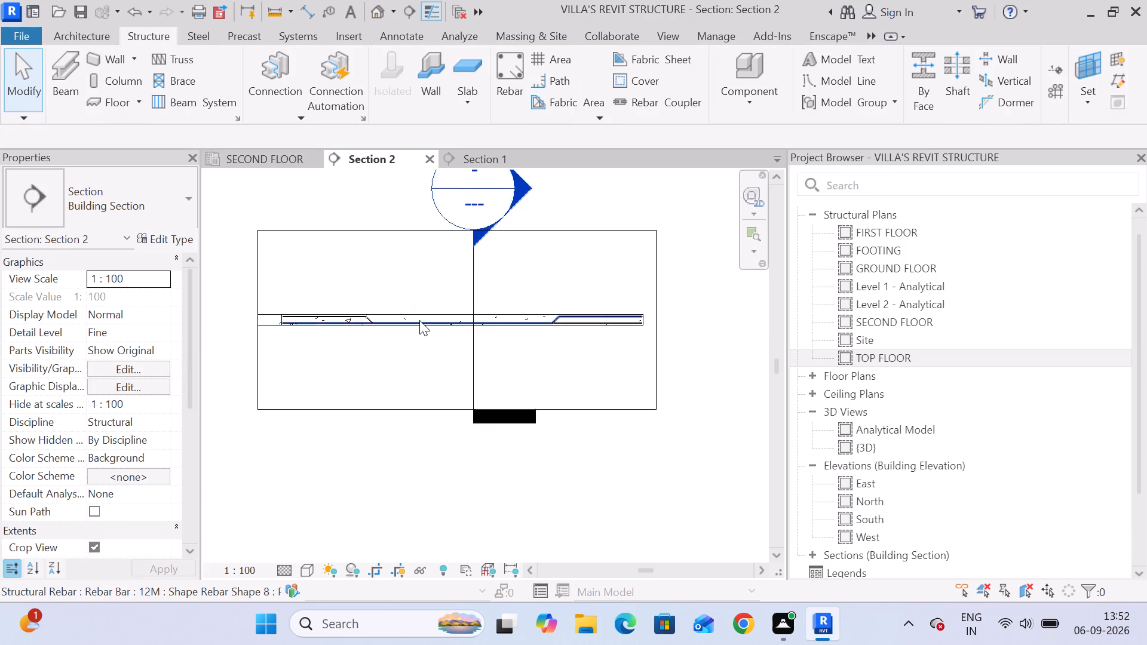
scroll(419, 320, up, 3)
middle_drag(330, 321, 389, 291)
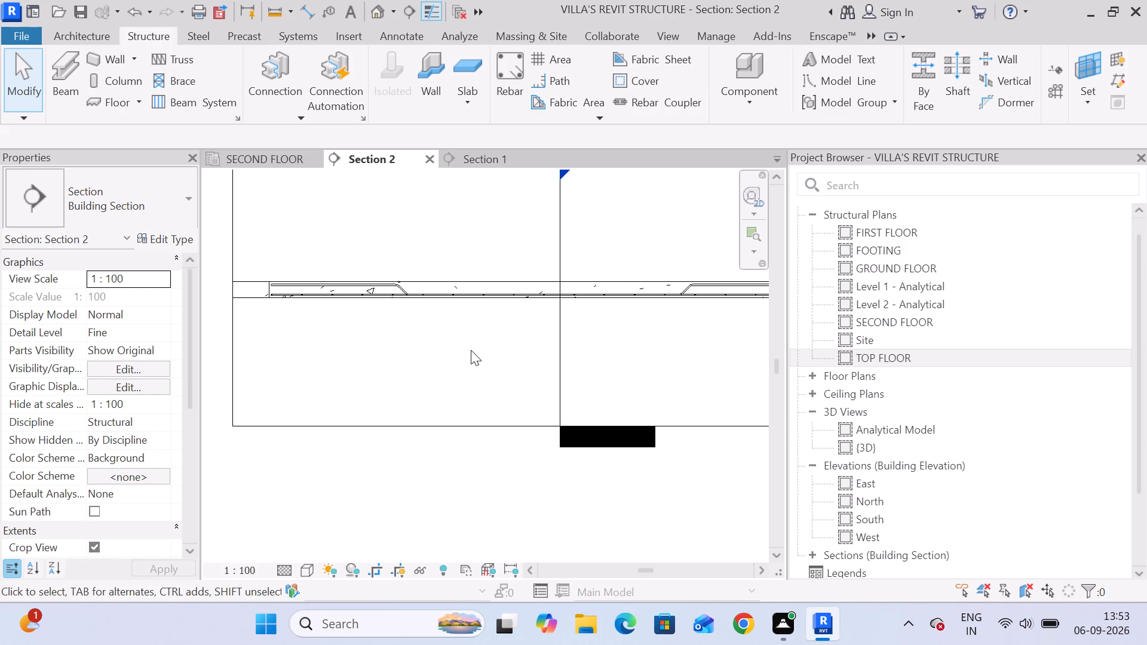
scroll(320, 300, up, 4)
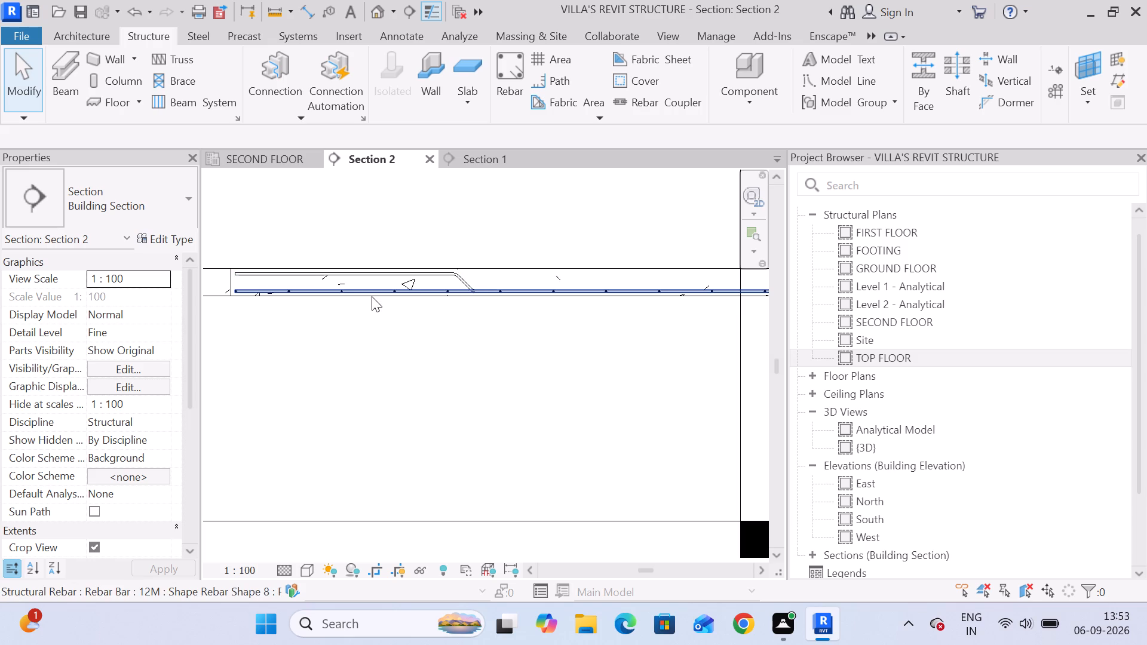
scroll(470, 278, down, 6)
middle_drag(600, 307, 409, 318)
scroll(480, 297, up, 5)
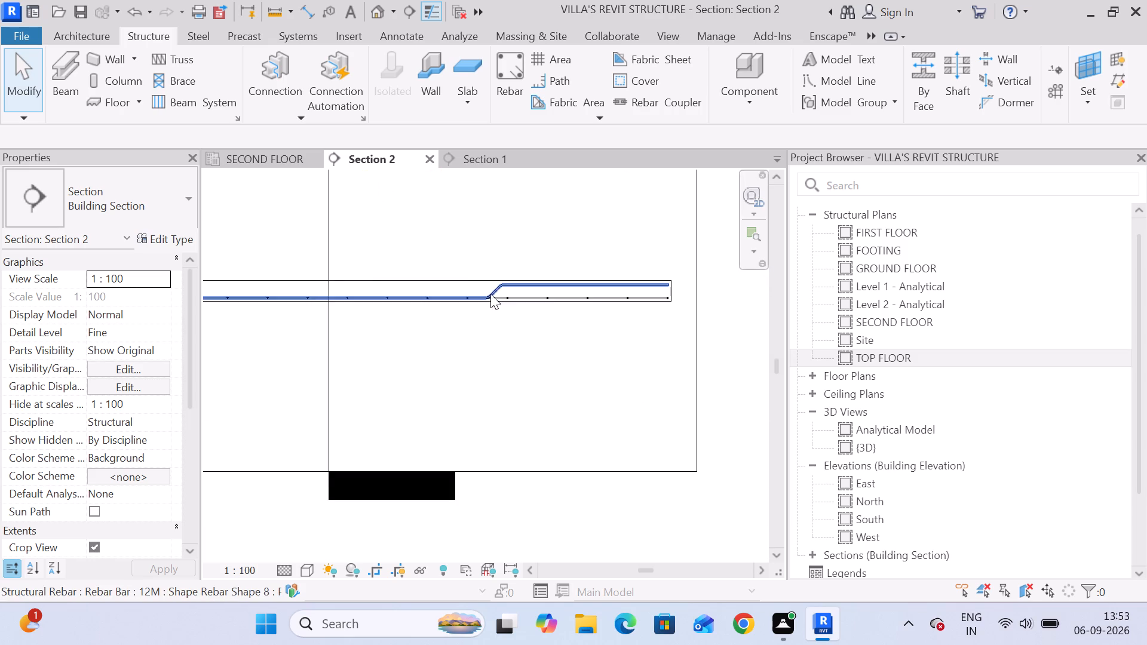
click(498, 290)
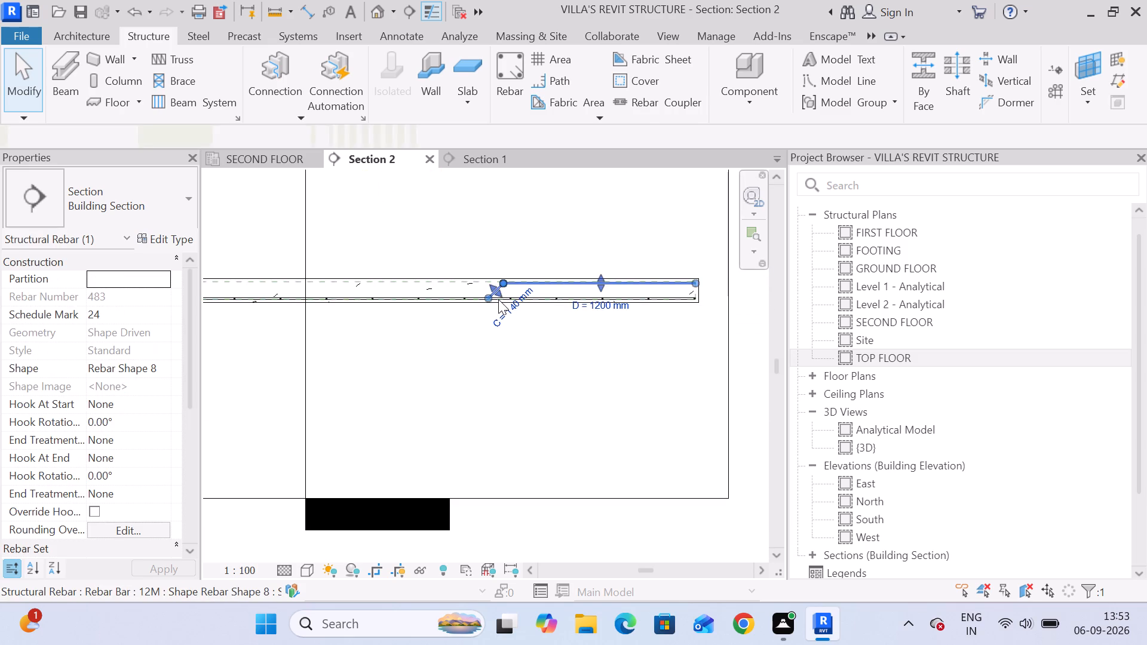
scroll(498, 299, down, 4)
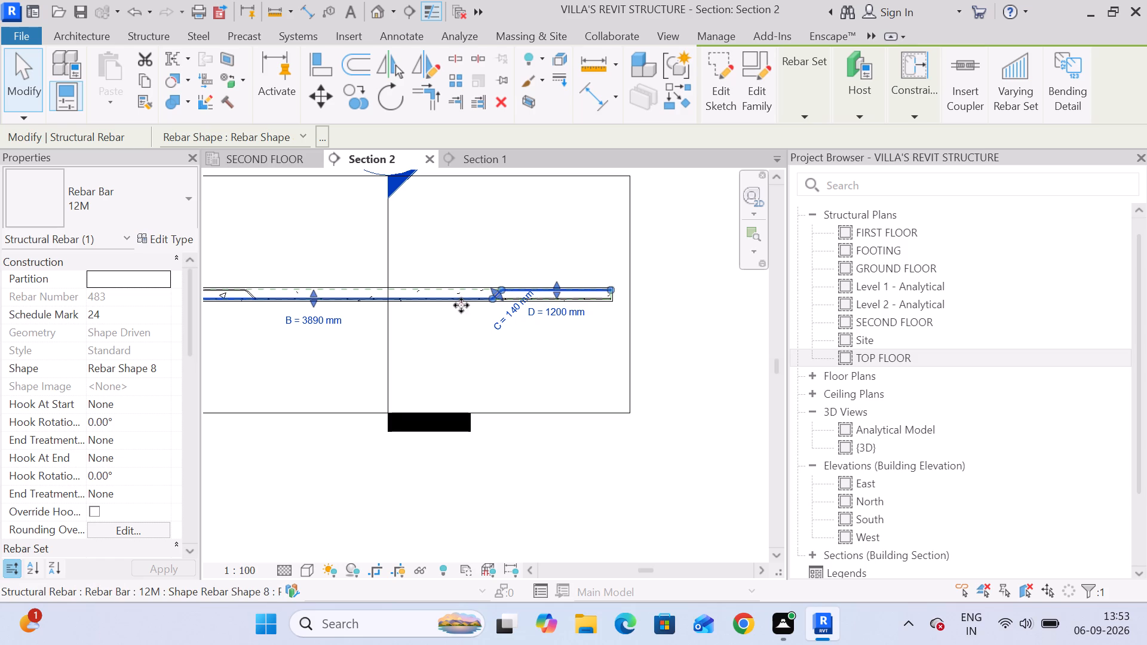
Examine the bar ends, concrete cover and bent bar legs of the slab in Section 1.
click(471, 164)
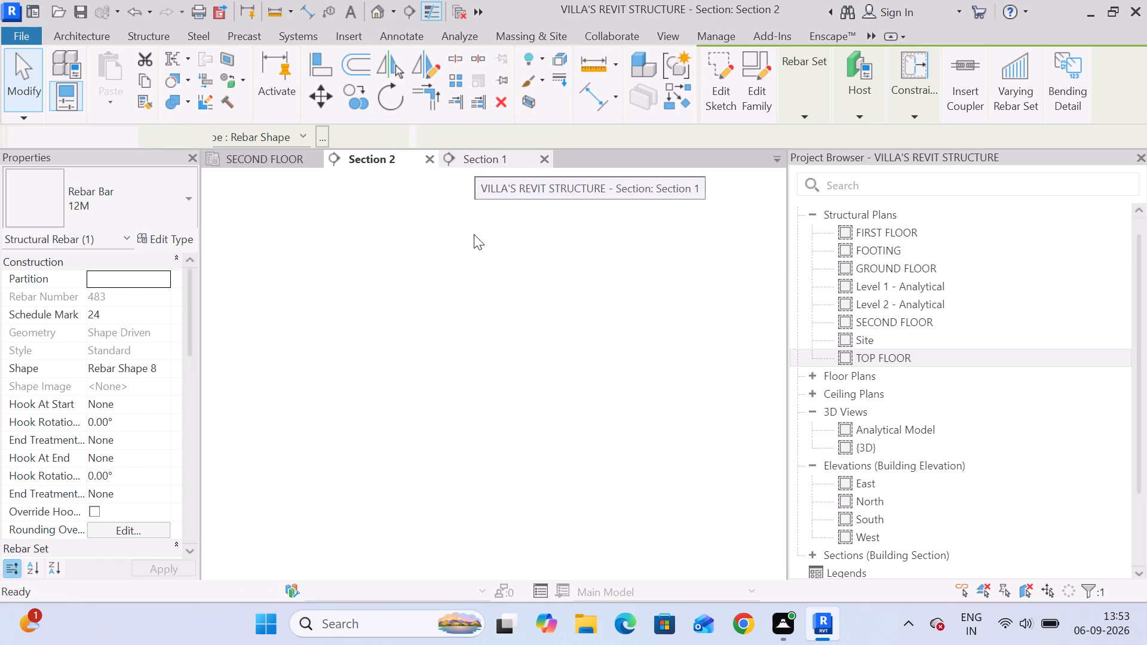
scroll(346, 275, down, 5)
scroll(616, 248, up, 7)
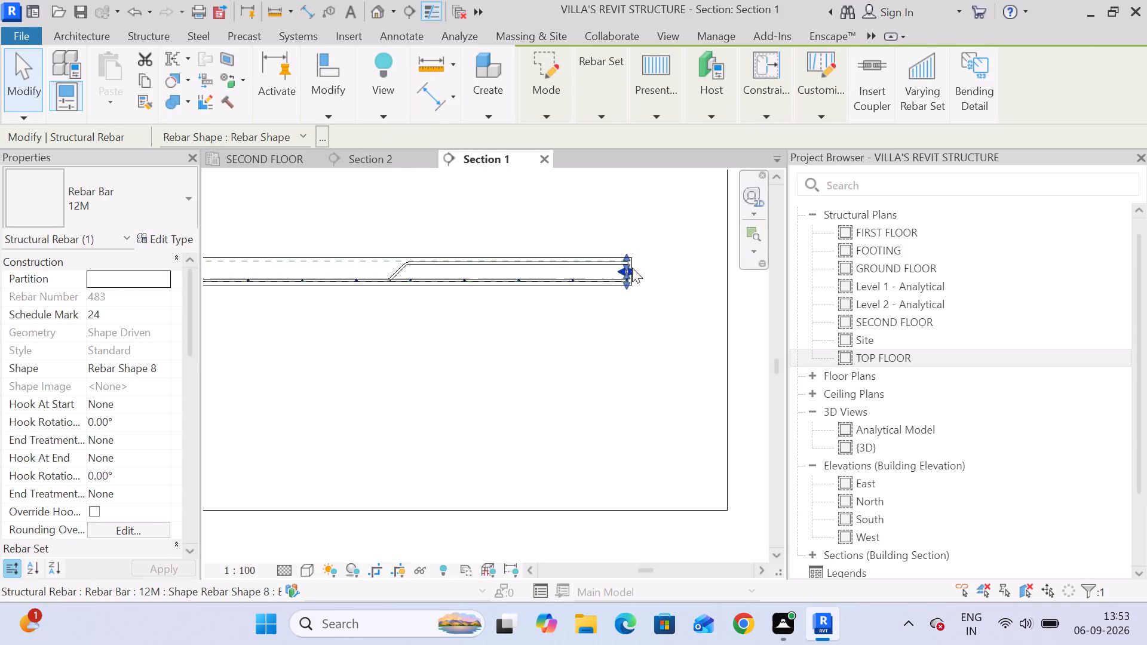
scroll(632, 268, up, 8)
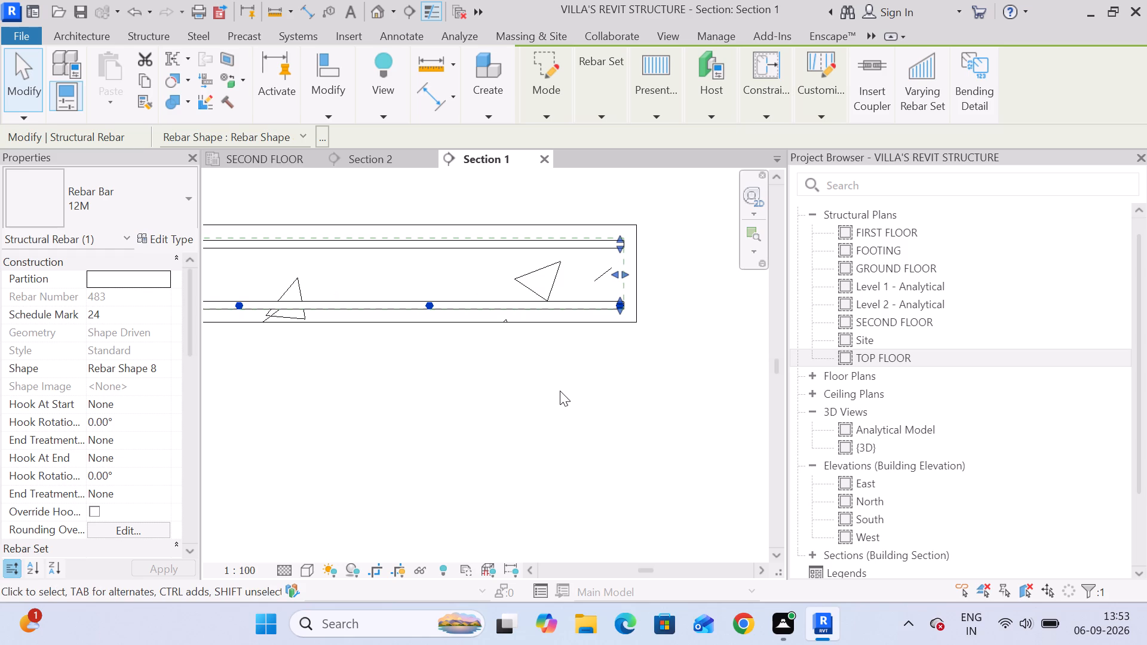
click(518, 429)
scroll(528, 428, down, 5)
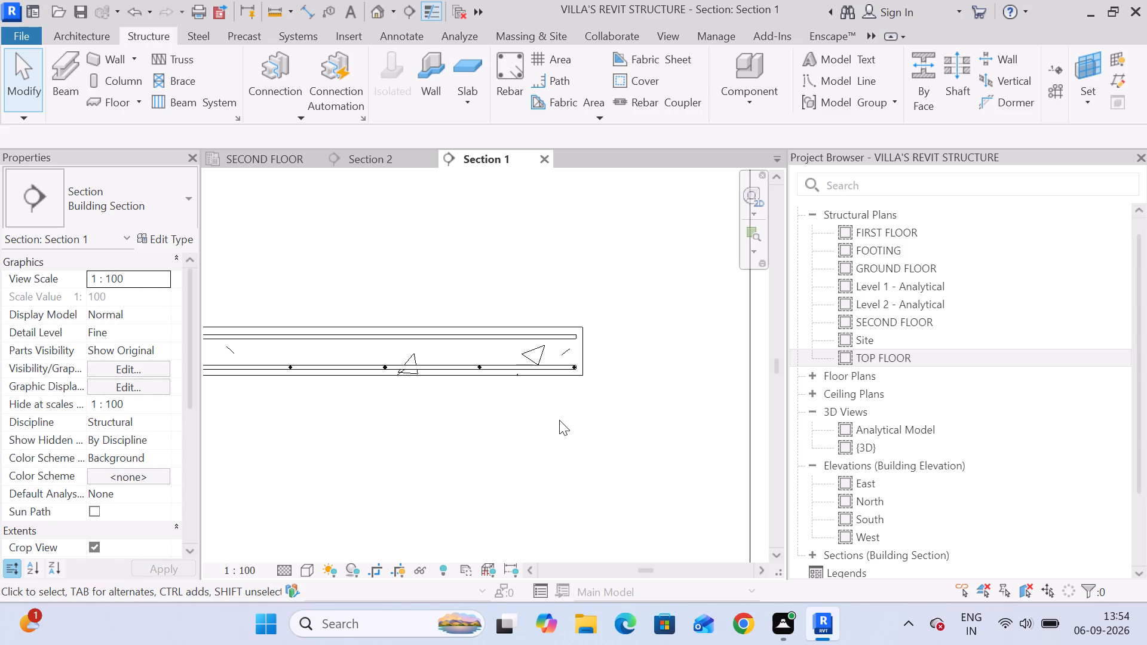
scroll(393, 351, down, 3)
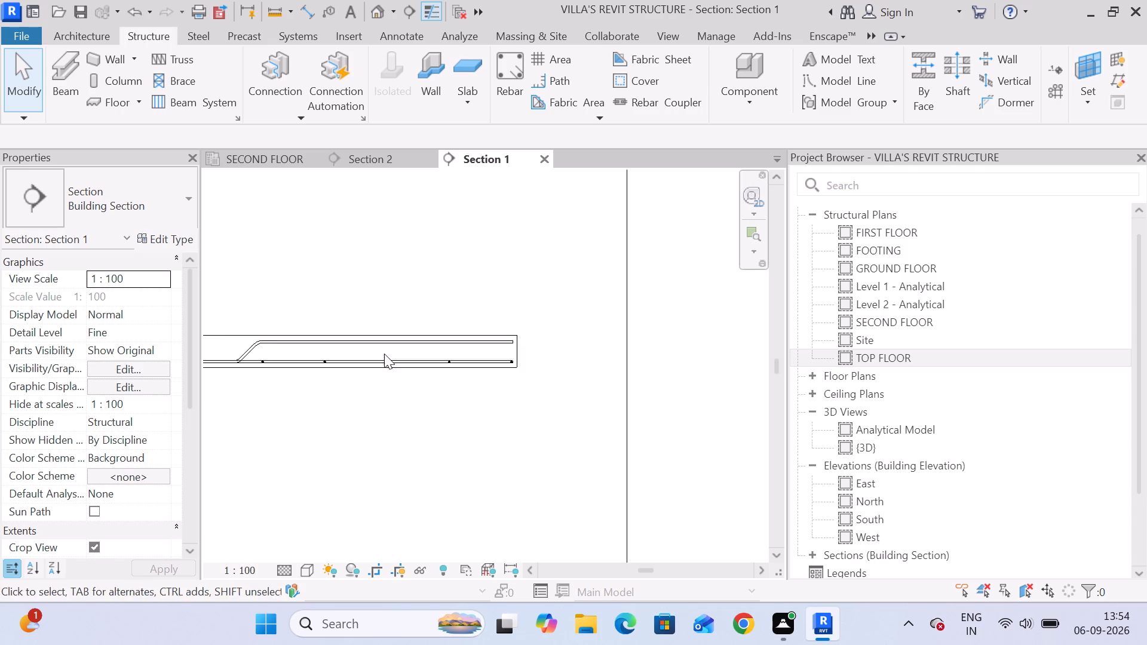
scroll(384, 354, down, 13)
middle_drag(321, 367, 437, 340)
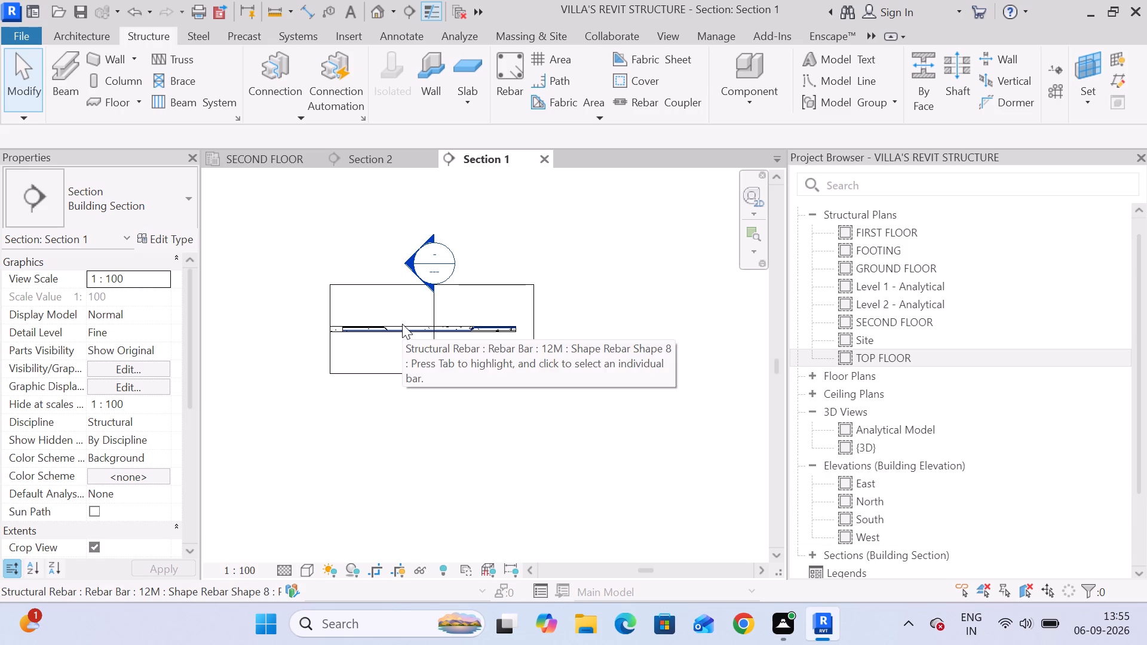
middle_drag(406, 317, 452, 302)
scroll(436, 296, up, 7)
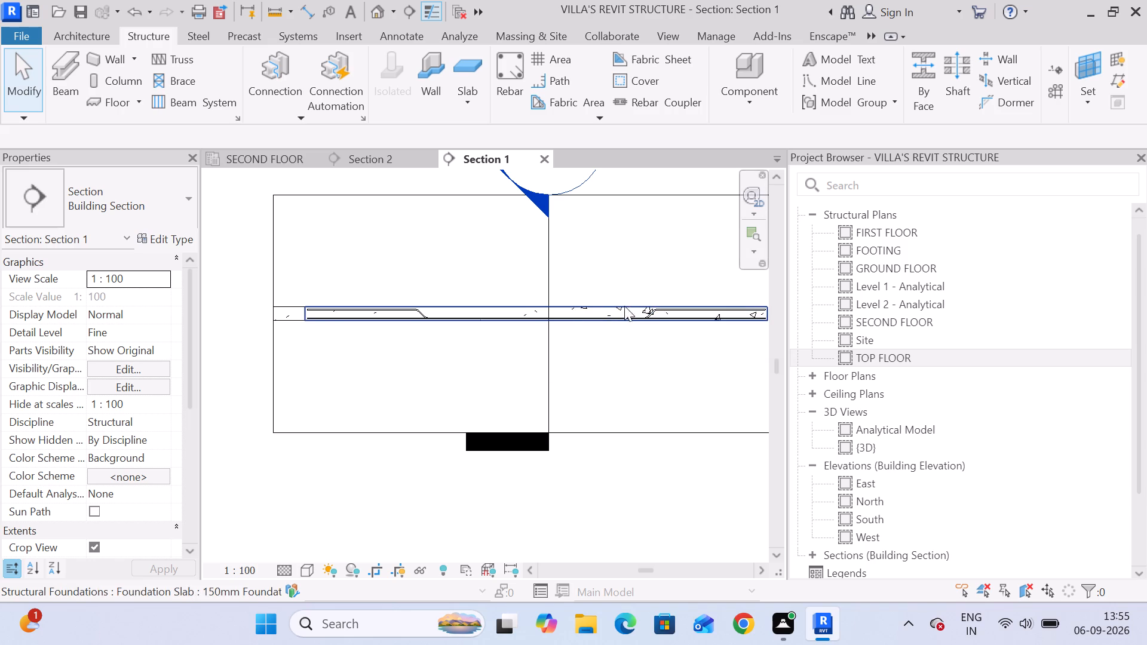
click(658, 311)
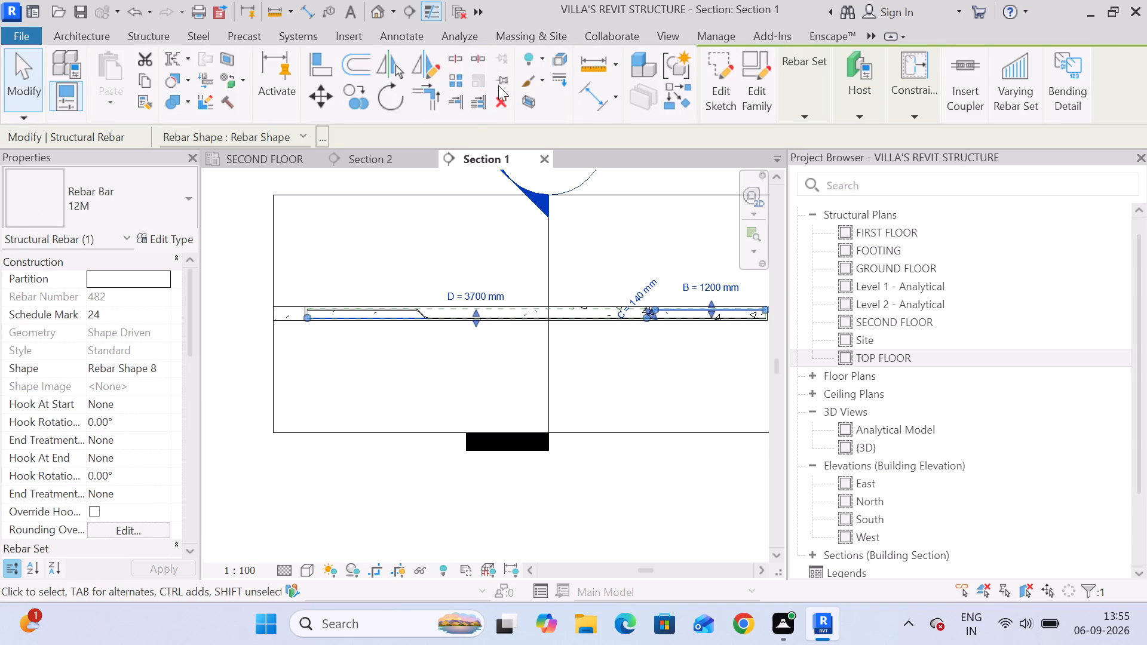
click(422, 262)
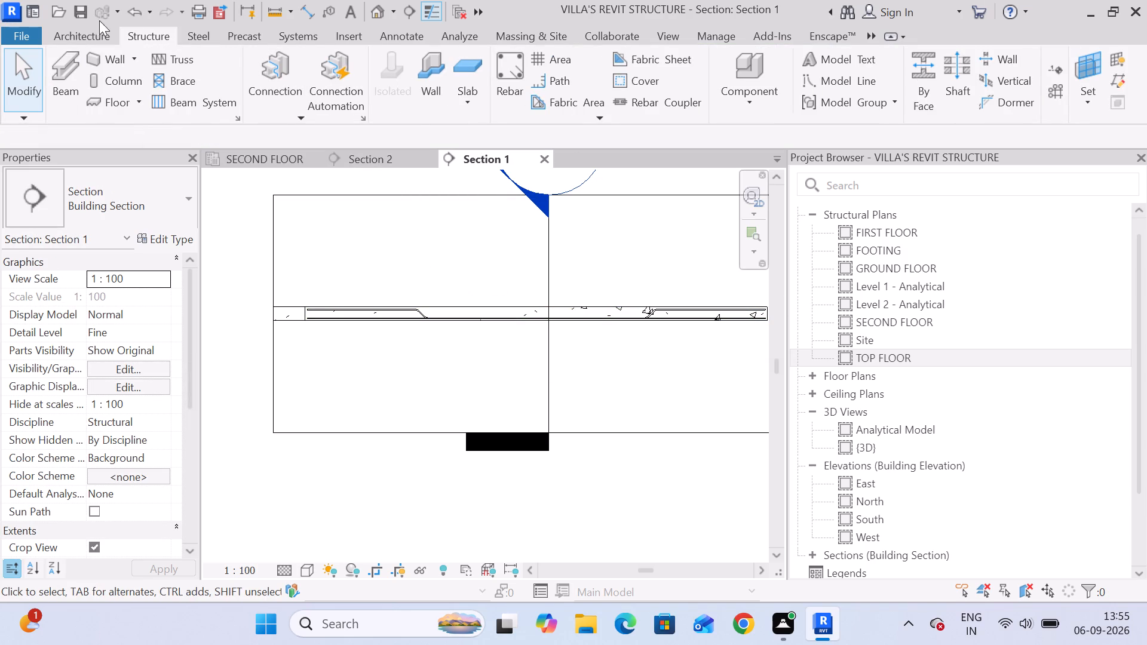
Start Rebar placement in Section 1 with the Far Cover Reference placement plane and Perpendicular to Cover orientation.
click(505, 77)
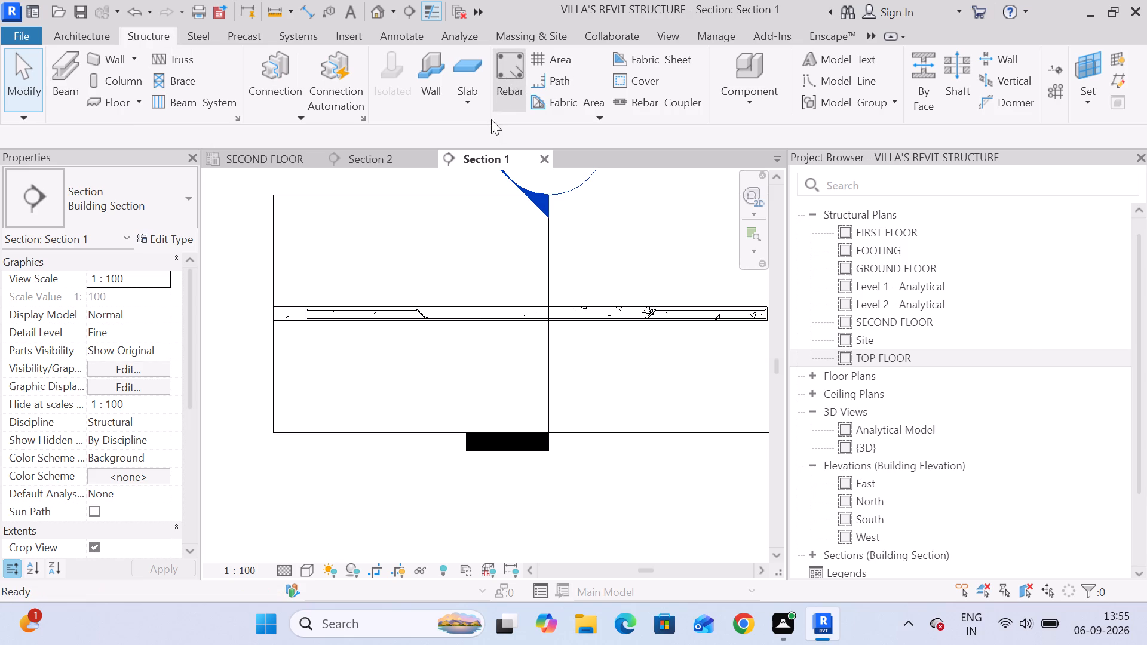
click(818, 99)
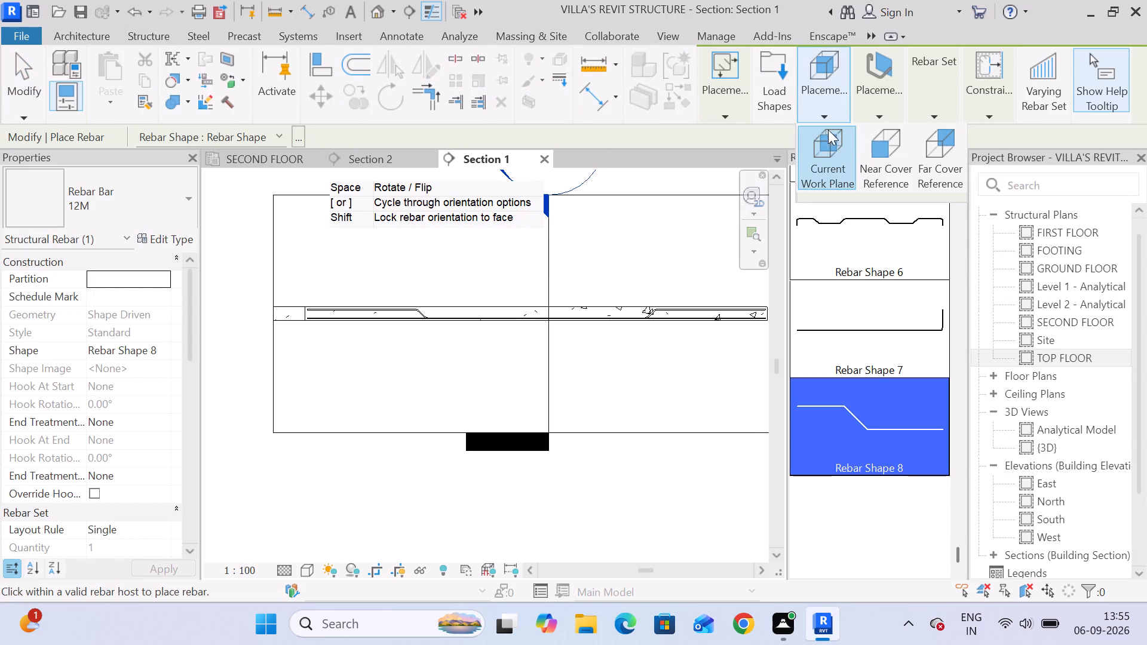
click(828, 138)
click(888, 104)
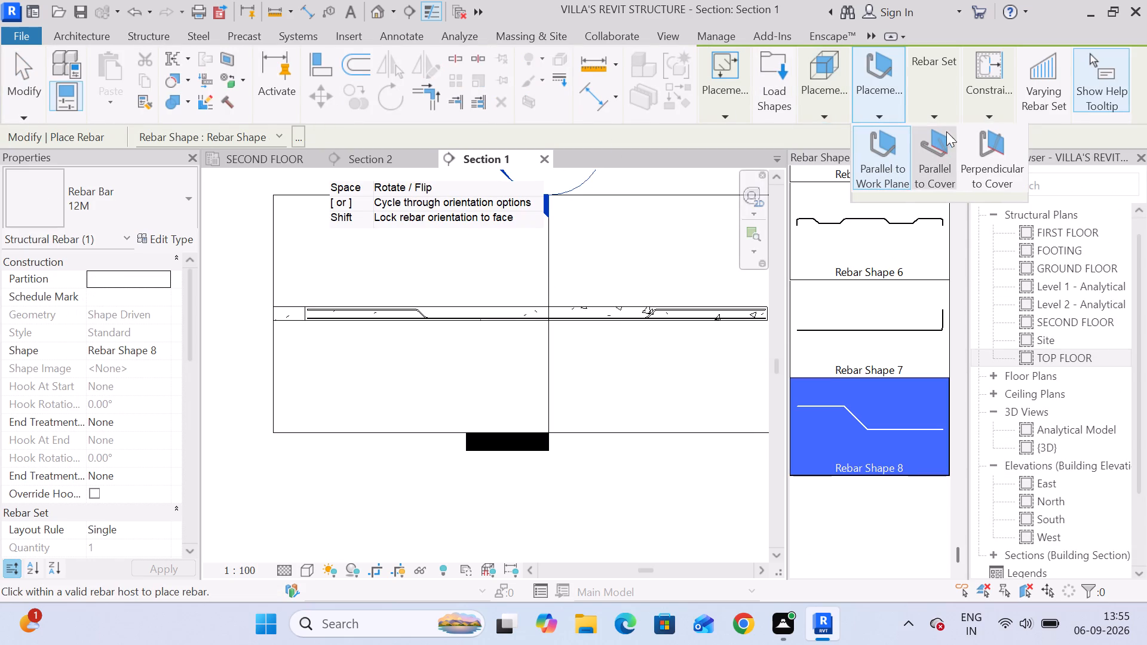
click(982, 147)
click(831, 110)
click(959, 140)
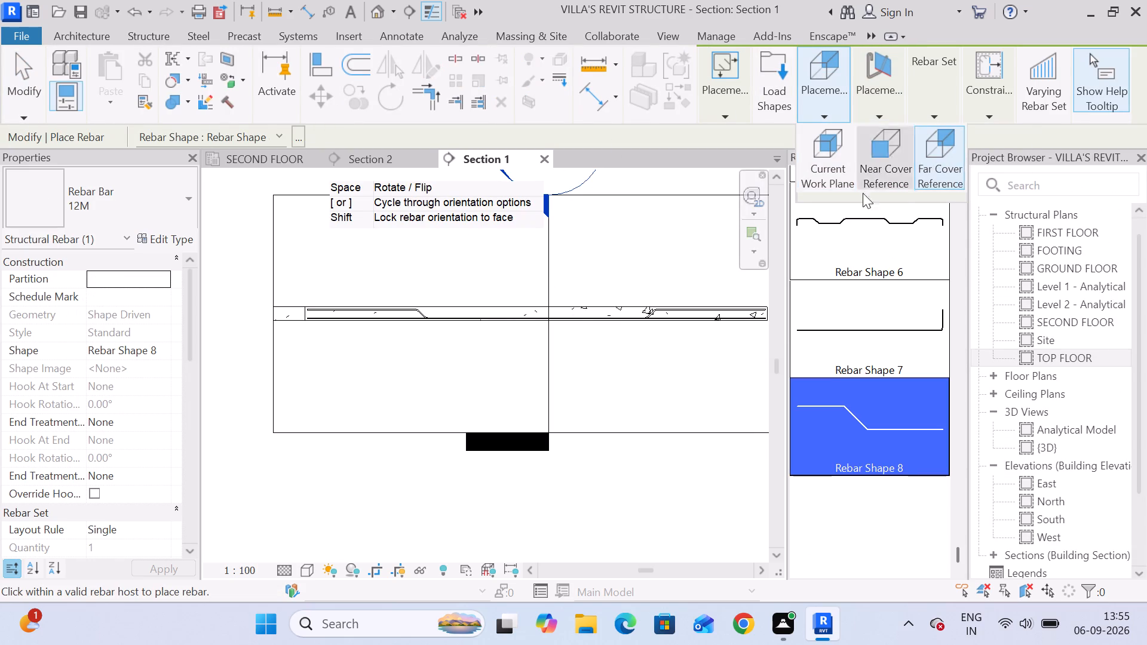
Place a straight 12M bar of shape M_00 just under the bent bar's raised leg, about 27 mm from the slab's left end.
scroll(361, 308, up, 3)
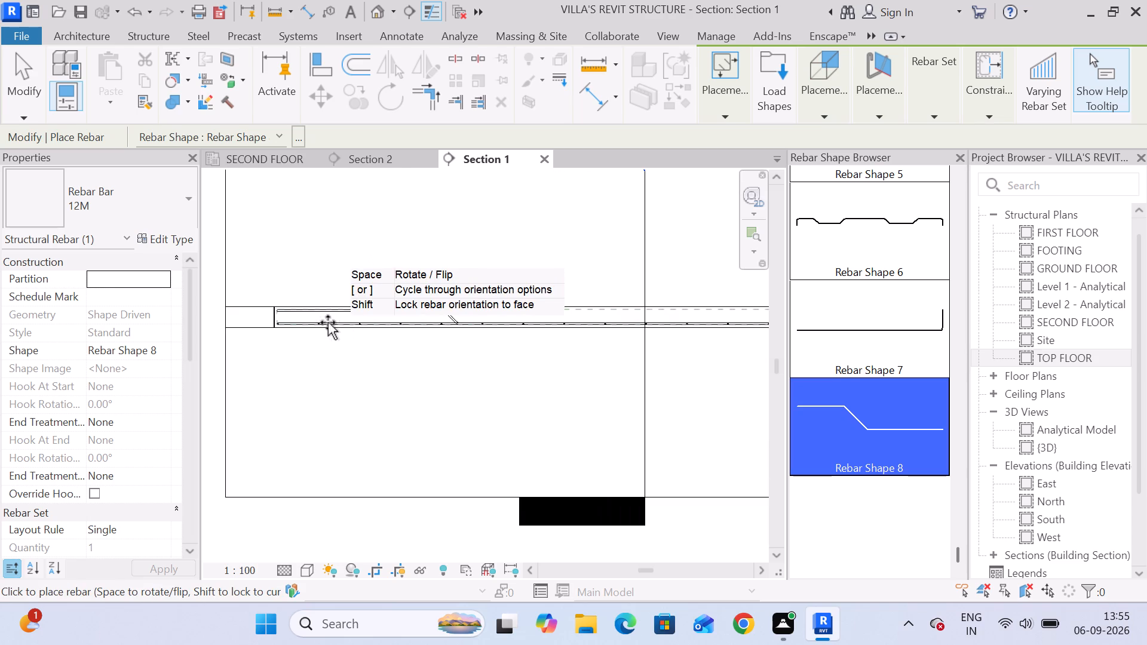
scroll(311, 320, up, 10)
scroll(237, 301, up, 3)
middle_drag(242, 300, 367, 336)
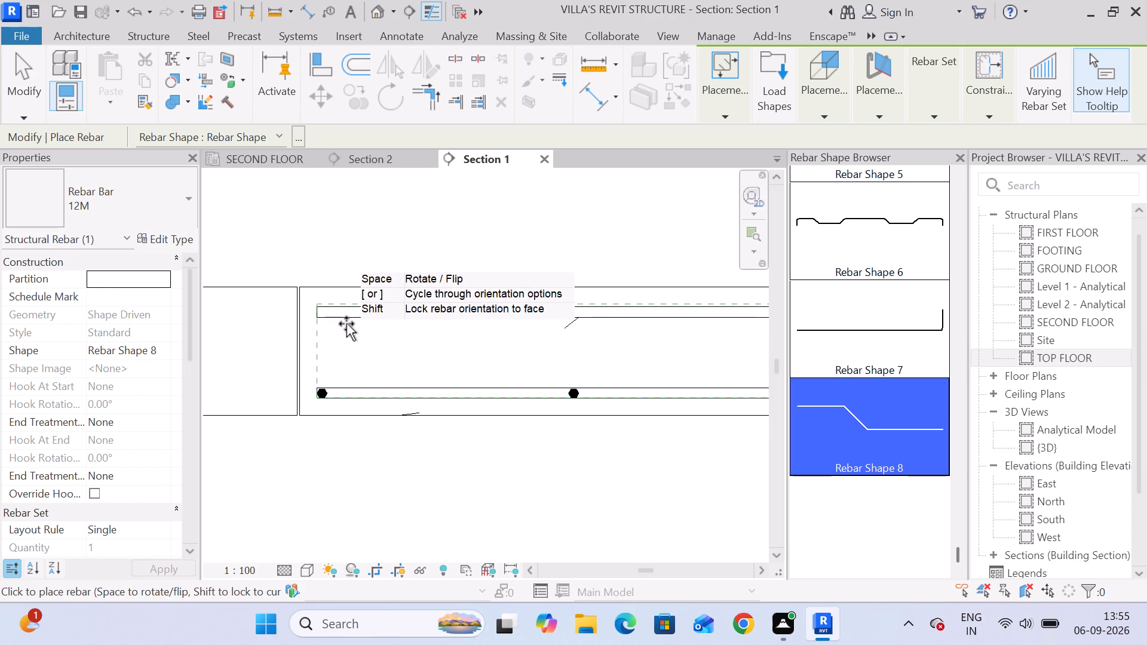
scroll(336, 324, down, 6)
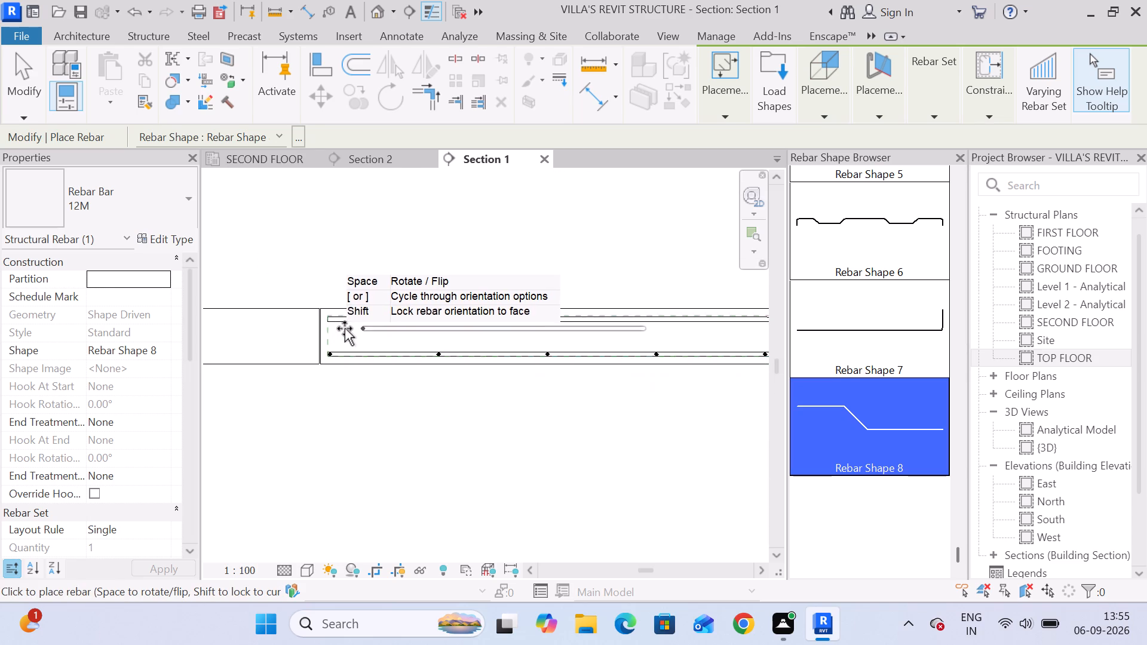
scroll(391, 330, down, 3)
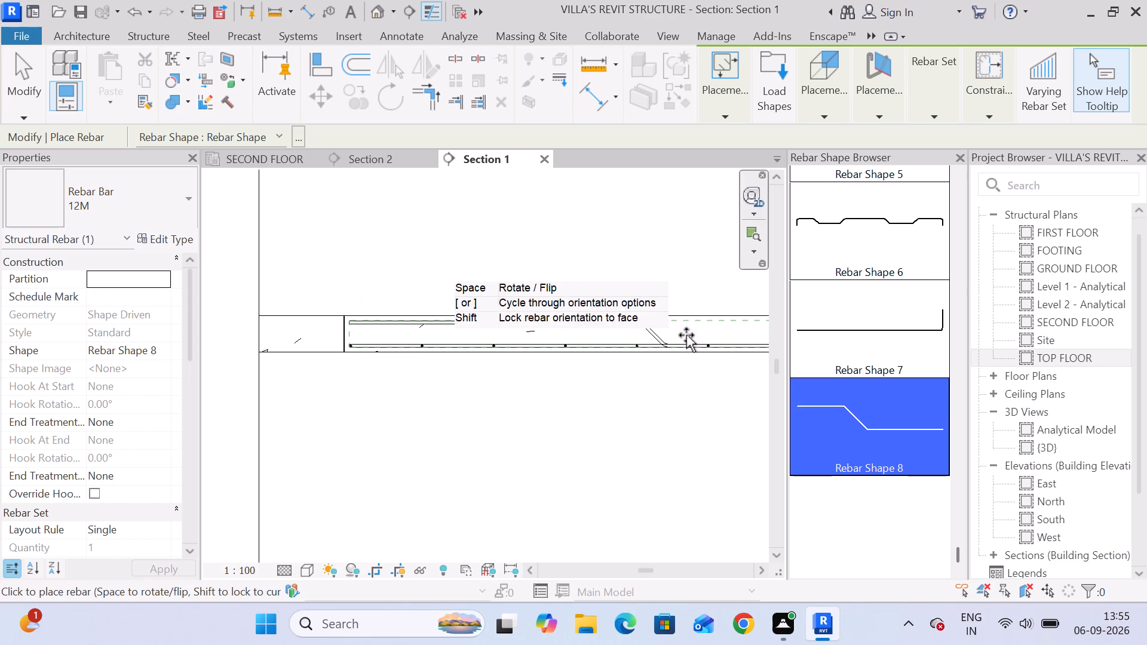
scroll(832, 337, up, 2)
drag(961, 530, 926, 155)
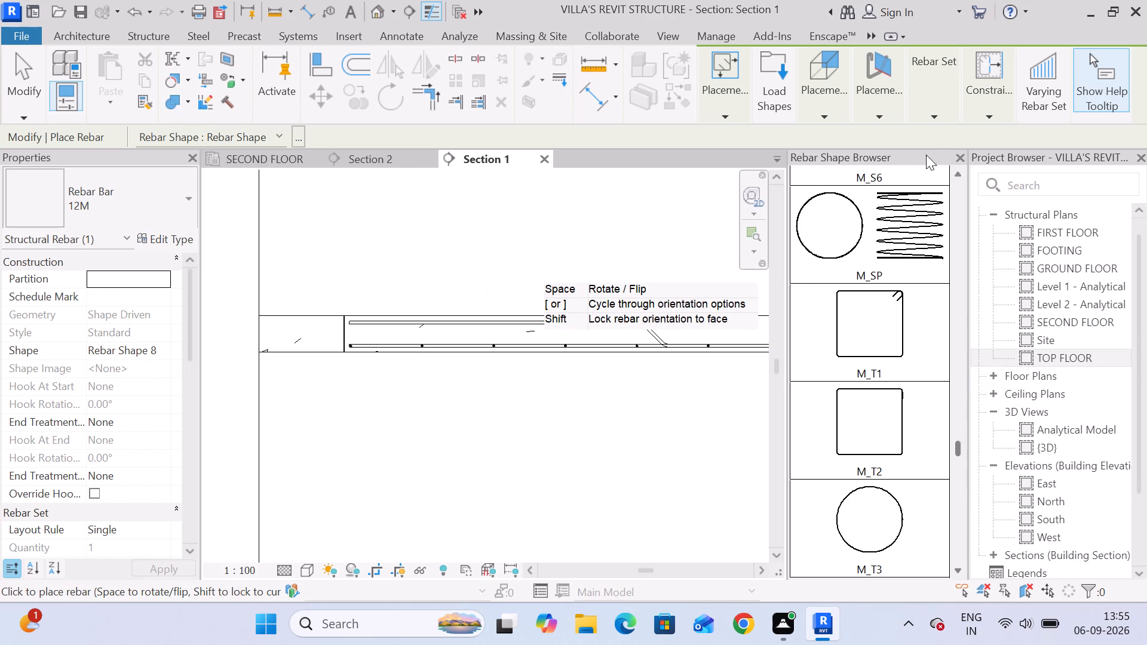
drag(926, 155, 925, 82)
drag(964, 430, 957, 181)
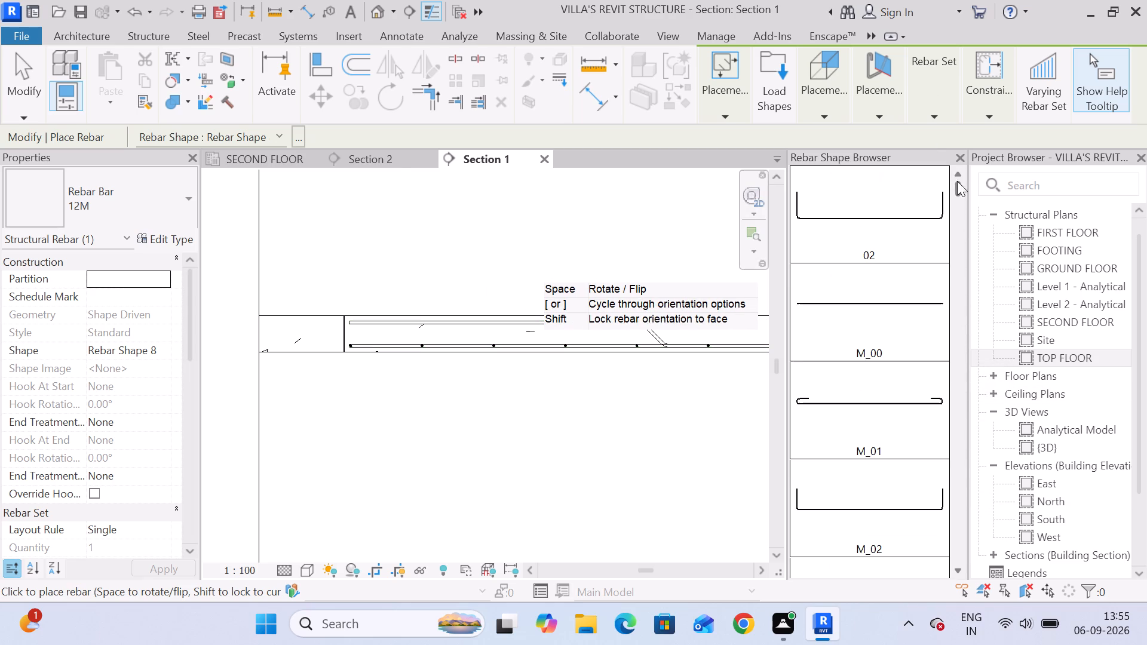
drag(957, 181, 957, 168)
click(894, 274)
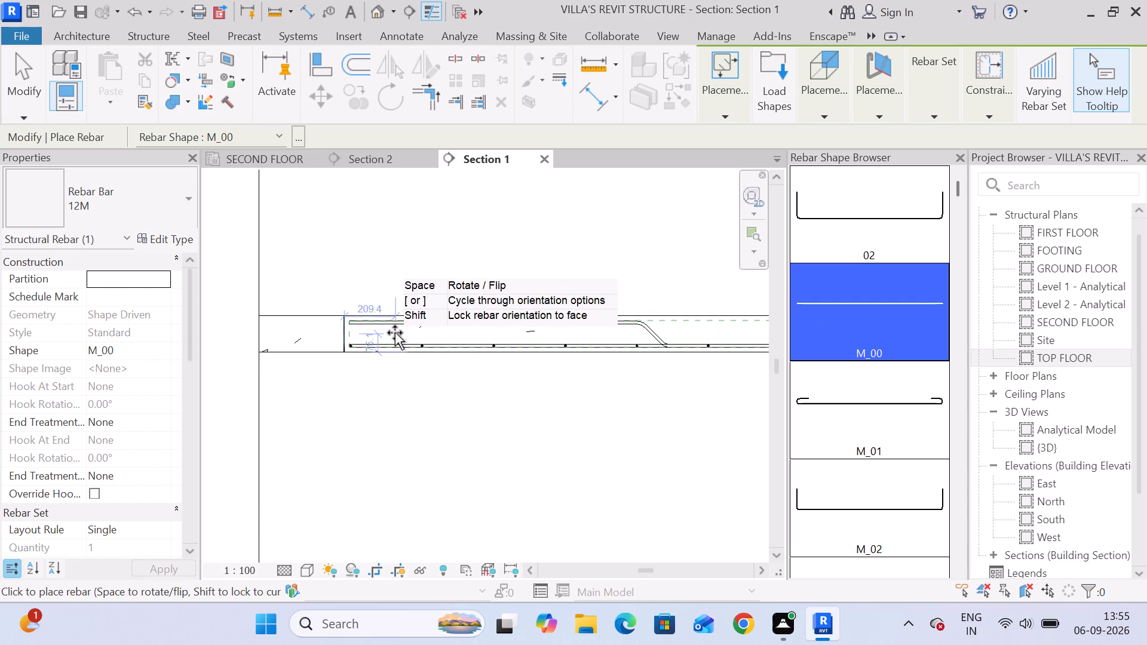
scroll(356, 323, up, 10)
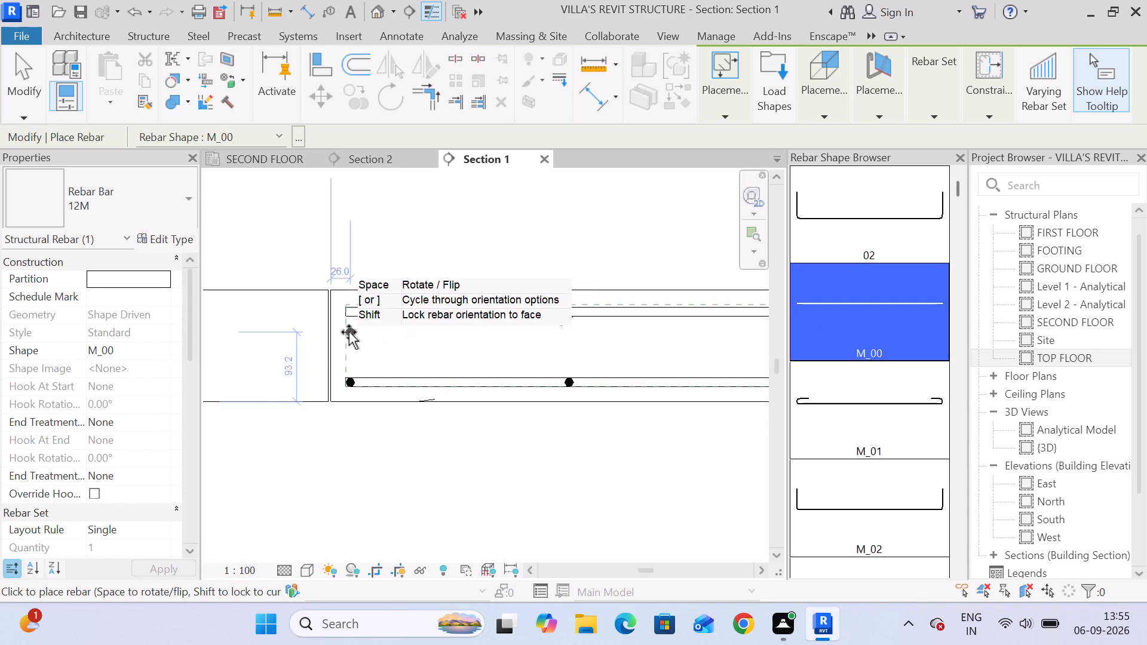
scroll(349, 332, up, 4)
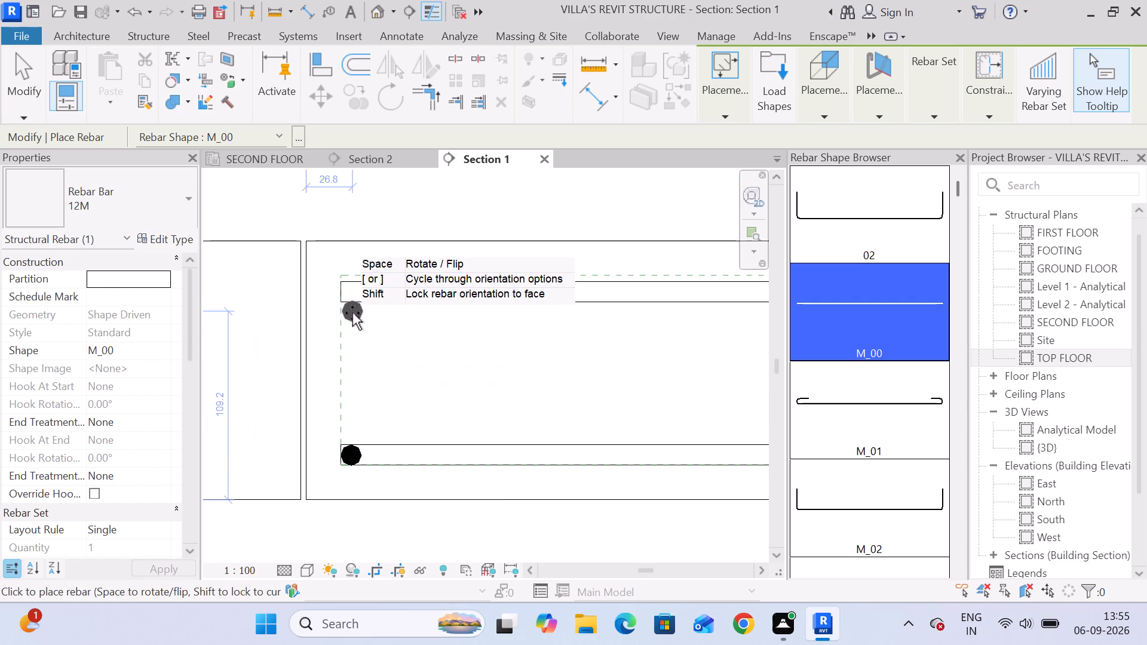
click(352, 312)
Examine the reinforcement along the slab to its right end in Section 1 and end rebar placement.
scroll(480, 297, down, 2)
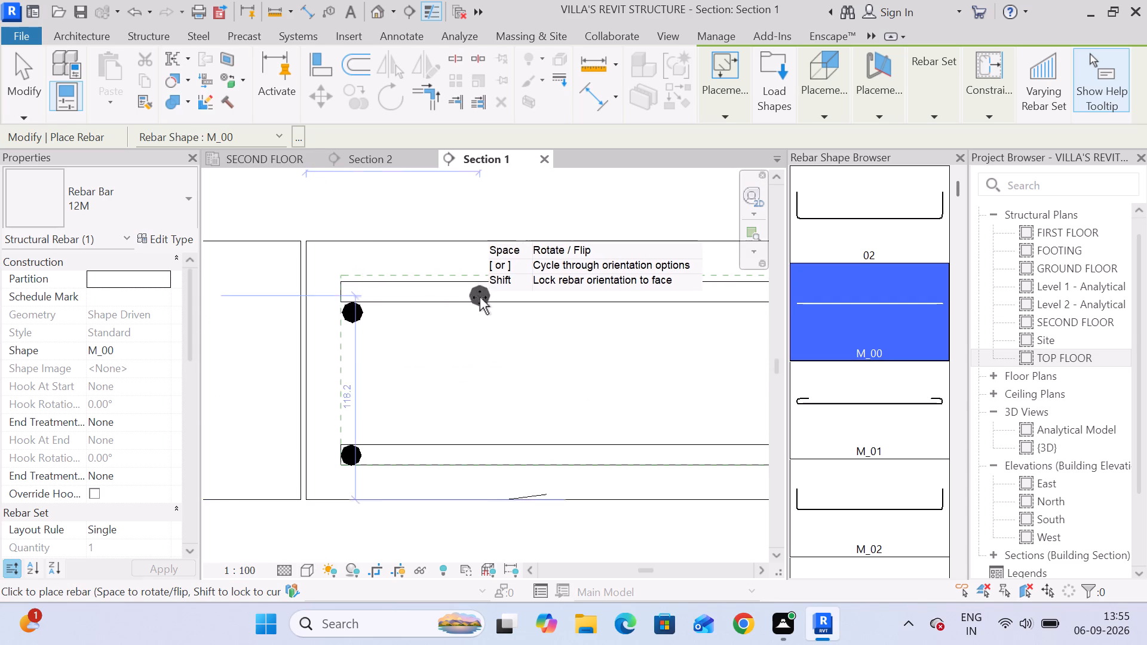
scroll(480, 297, down, 3)
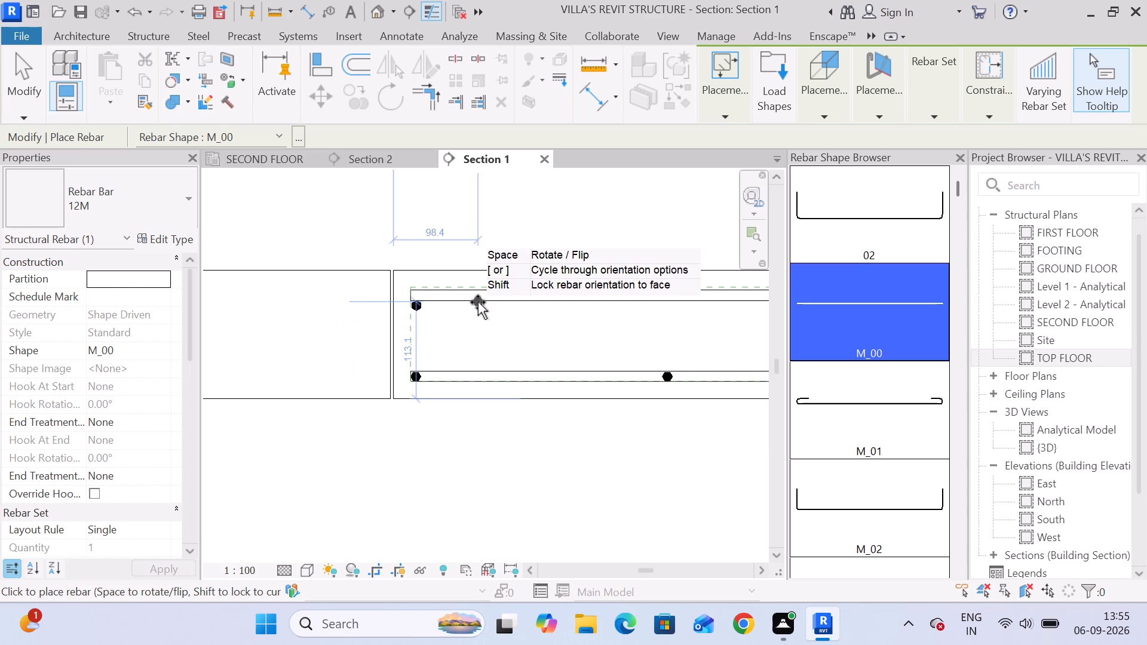
scroll(478, 302, down, 6)
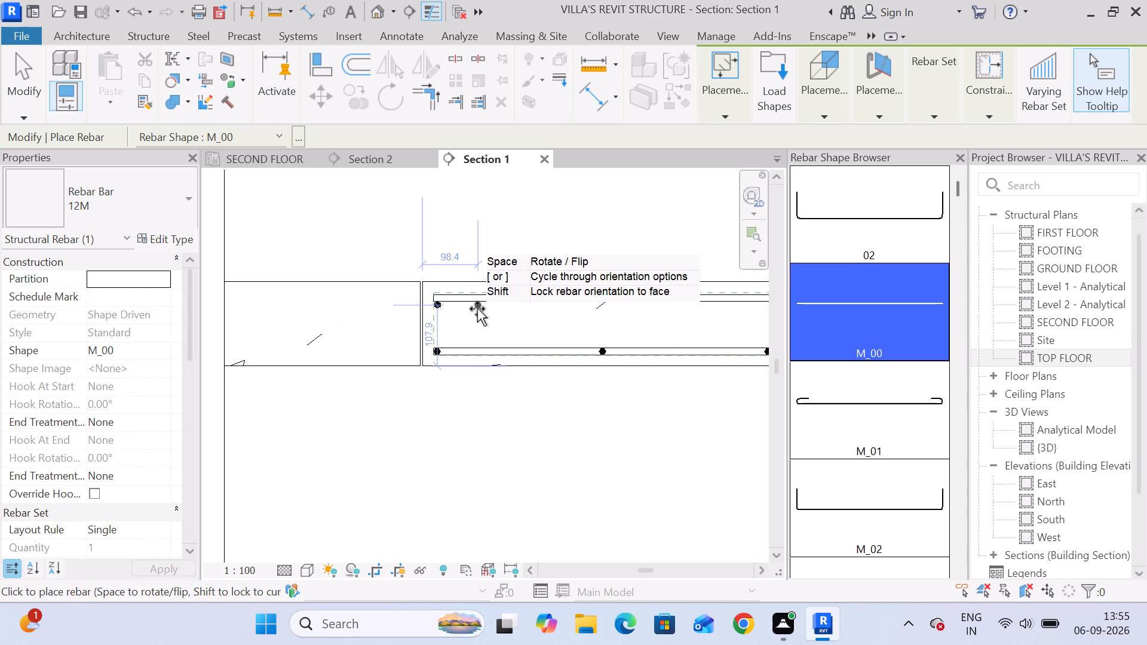
scroll(477, 309, down, 3)
middle_drag(582, 364, 349, 309)
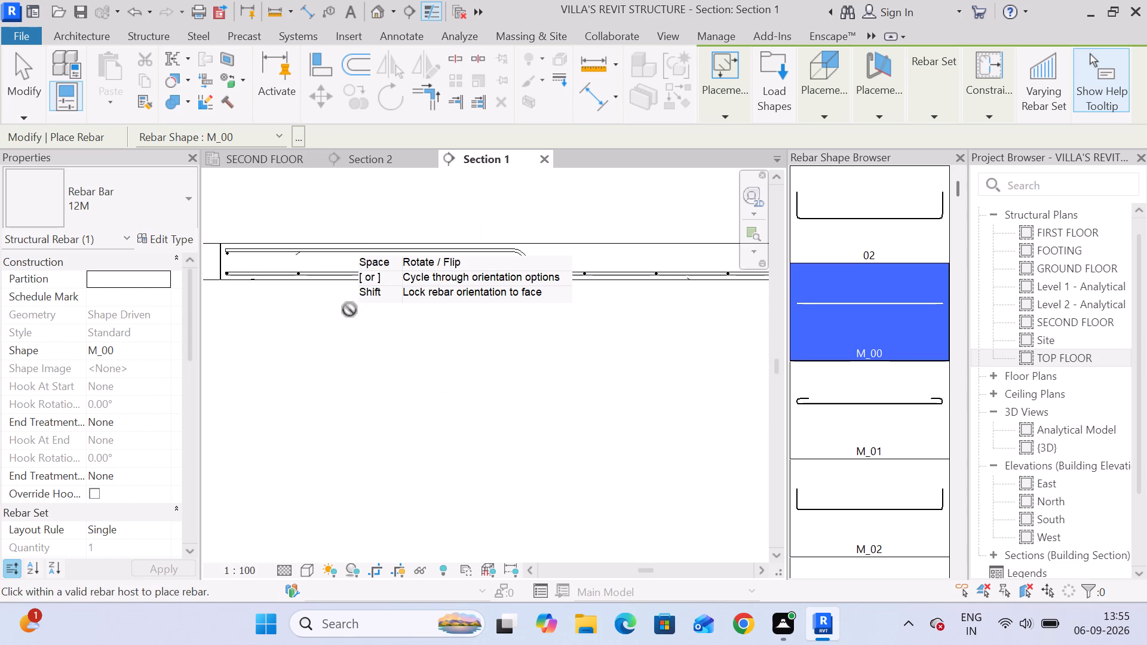
scroll(349, 309, down, 4)
middle_drag(476, 306, 456, 306)
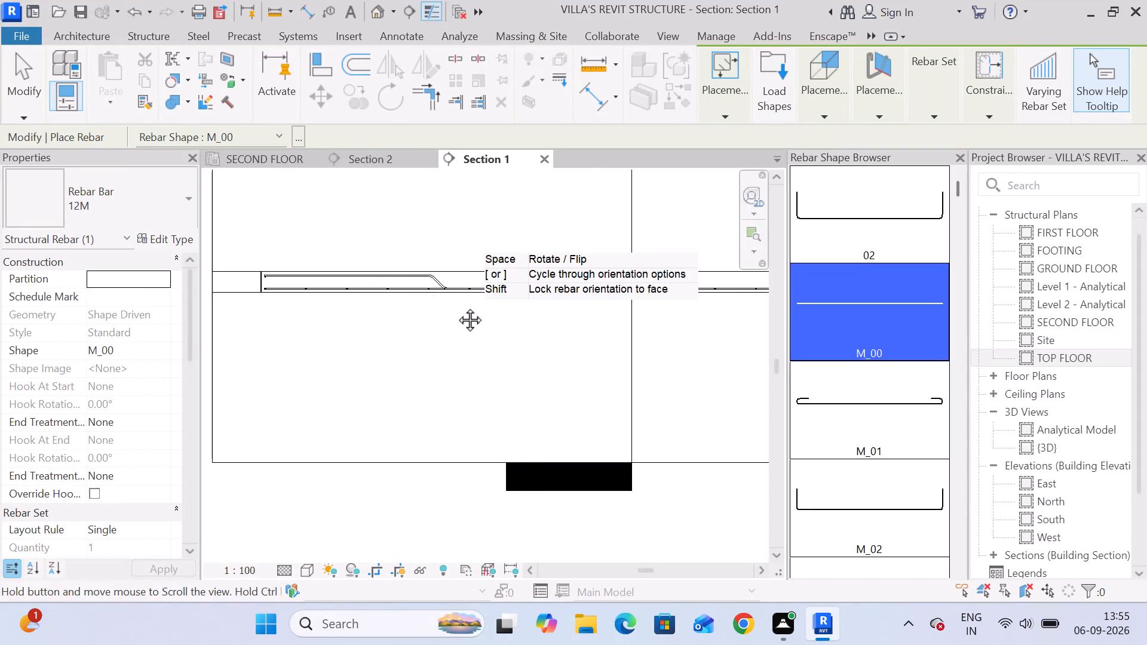
middle_drag(456, 306, 223, 343)
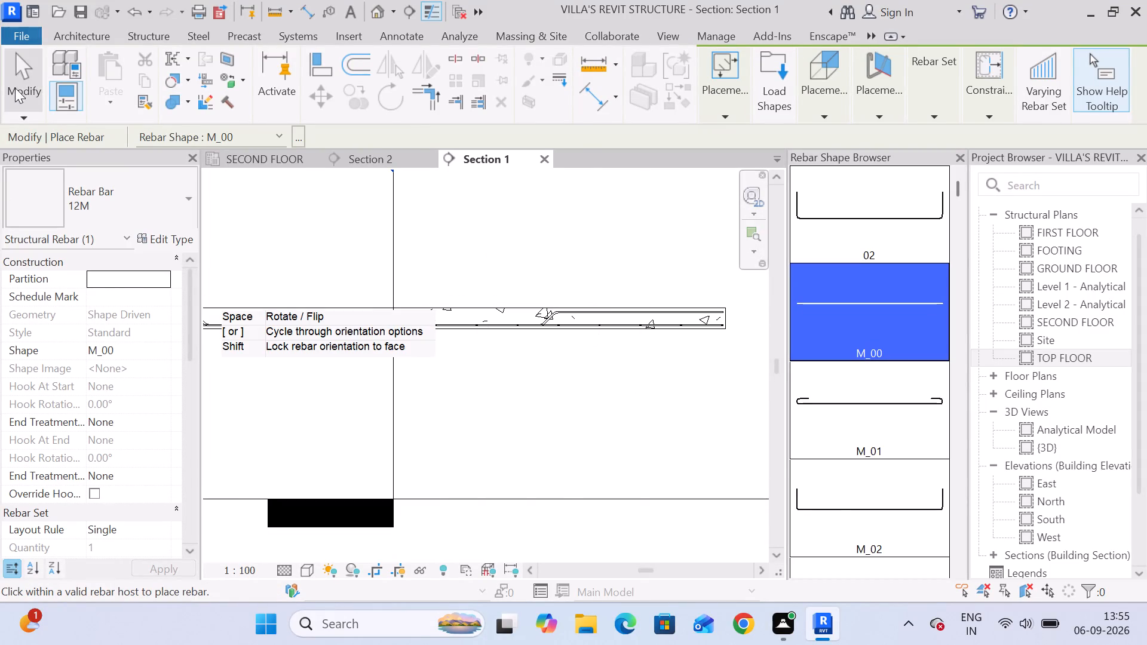
click(19, 91)
Set the straight M_00 bar under the bent bar's raised leg to Maximum Spacing with 150 mm spacing.
middle_drag(336, 360, 545, 331)
scroll(226, 260, up, 5)
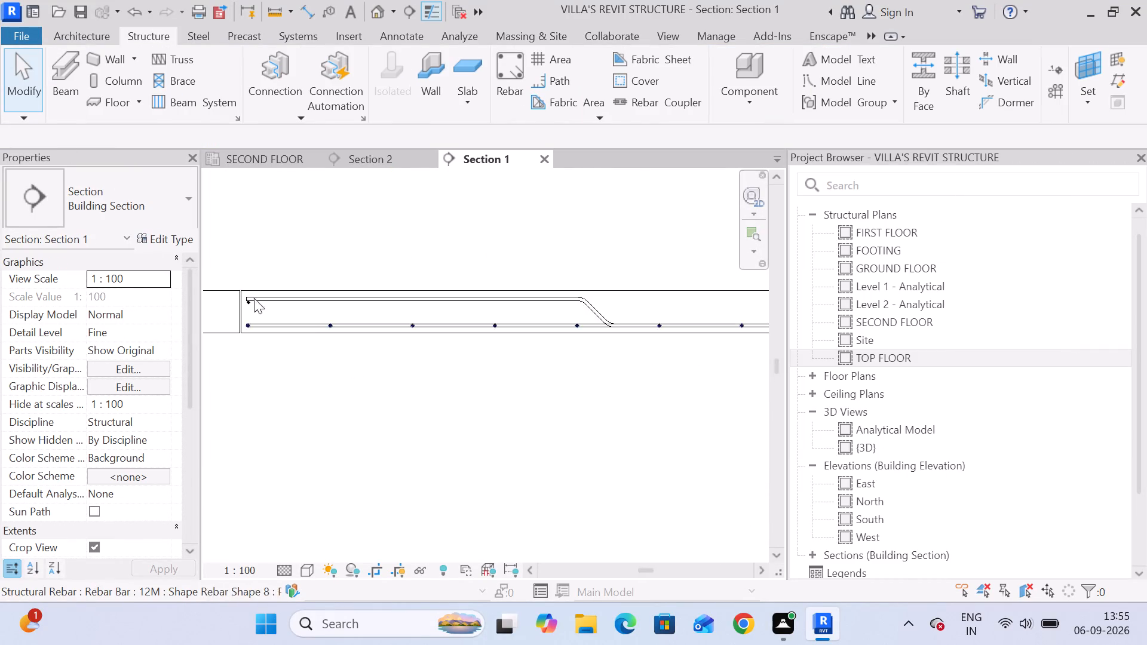
scroll(255, 304, up, 11)
click(241, 303)
scroll(262, 308, down, 6)
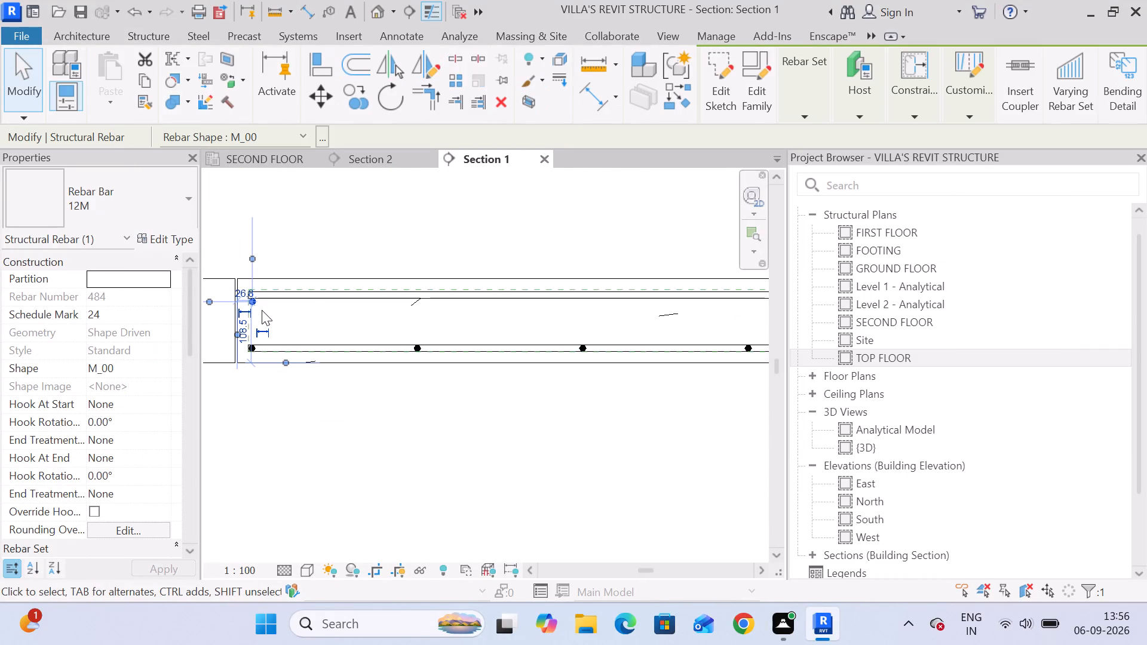
click(815, 109)
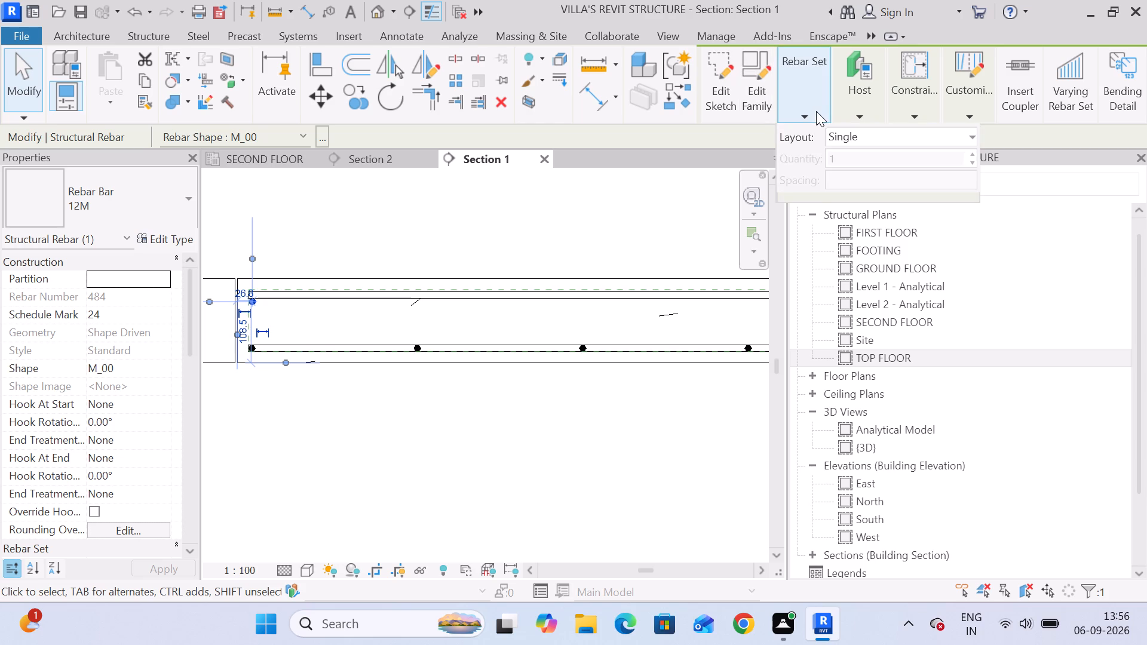
click(837, 136)
click(869, 191)
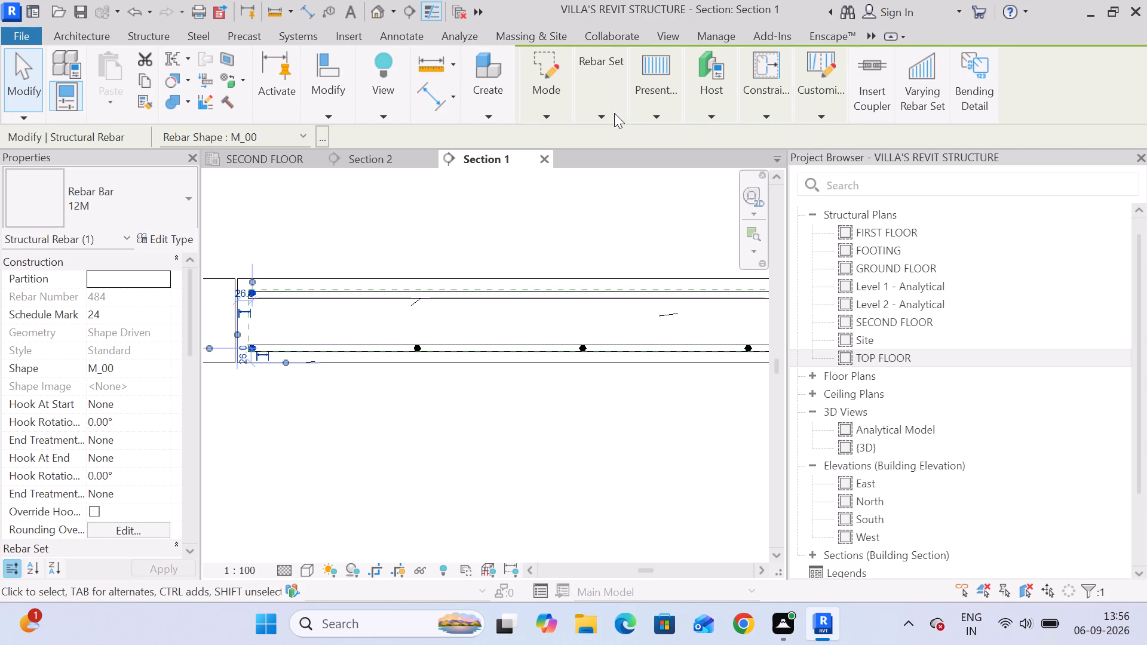
click(607, 114)
click(728, 178)
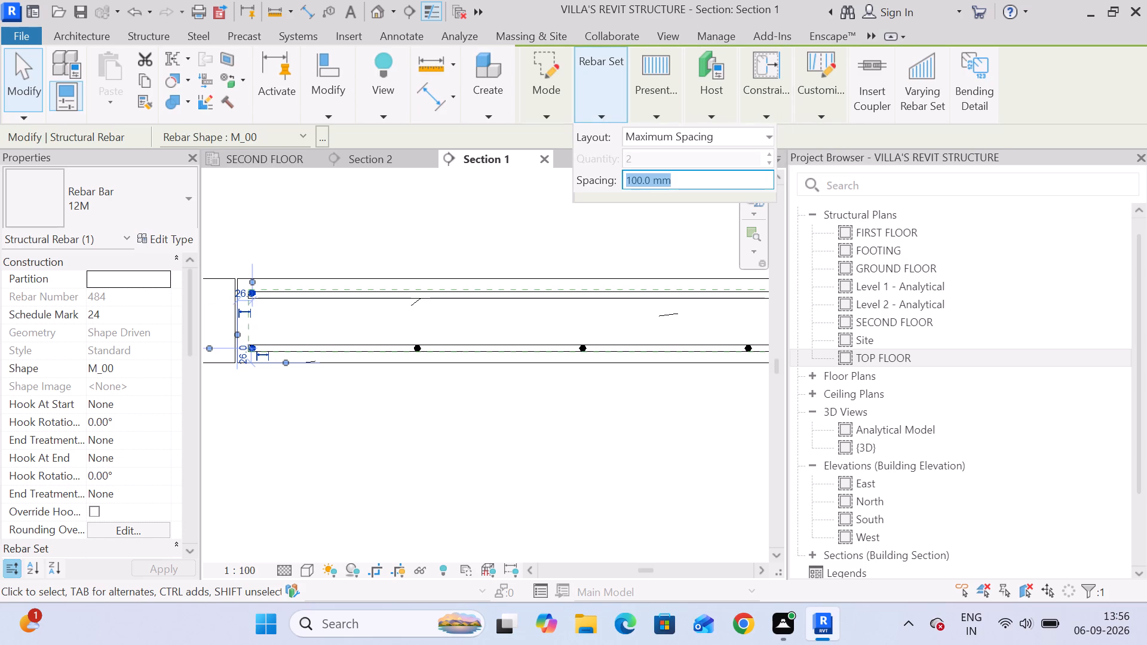
text(300)
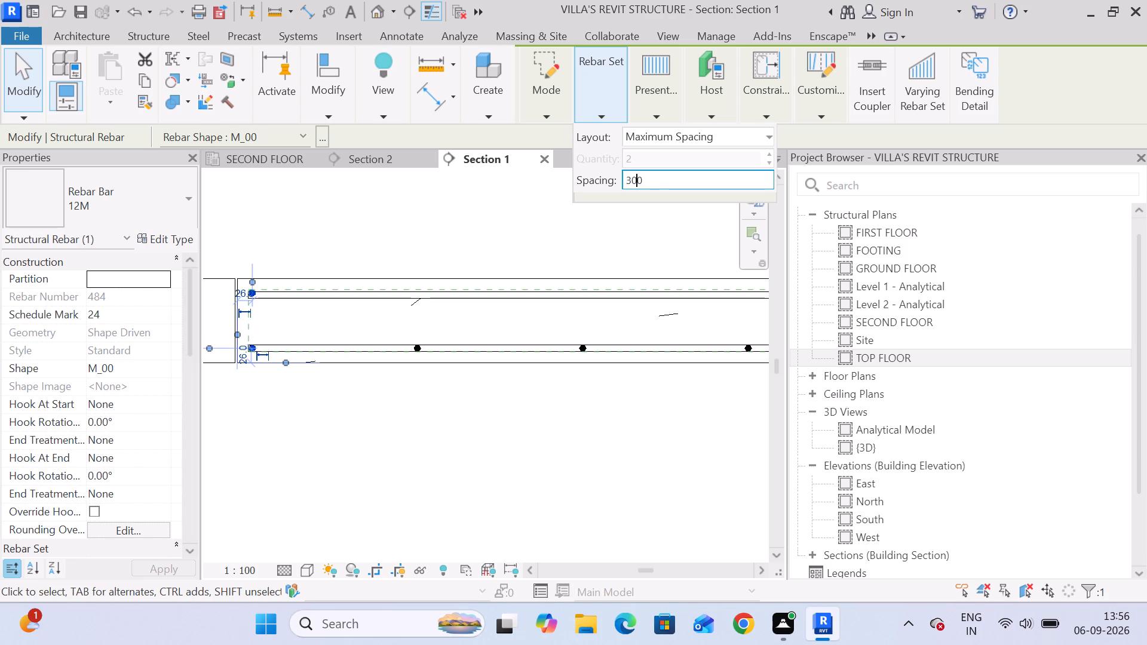
key(Return)
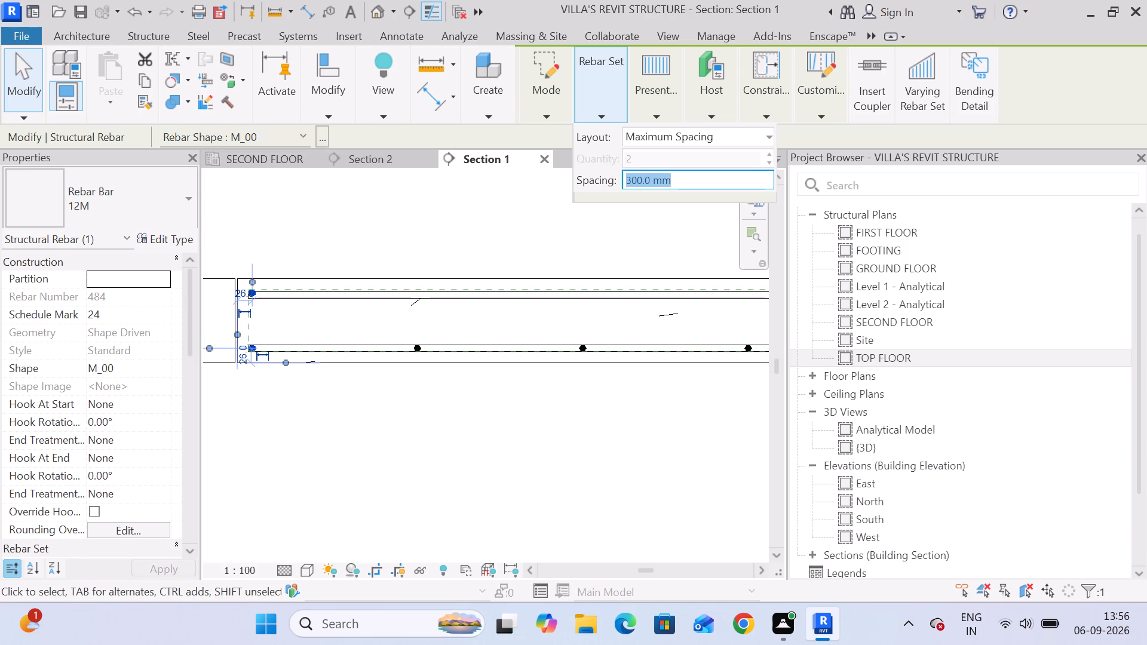
key(1)
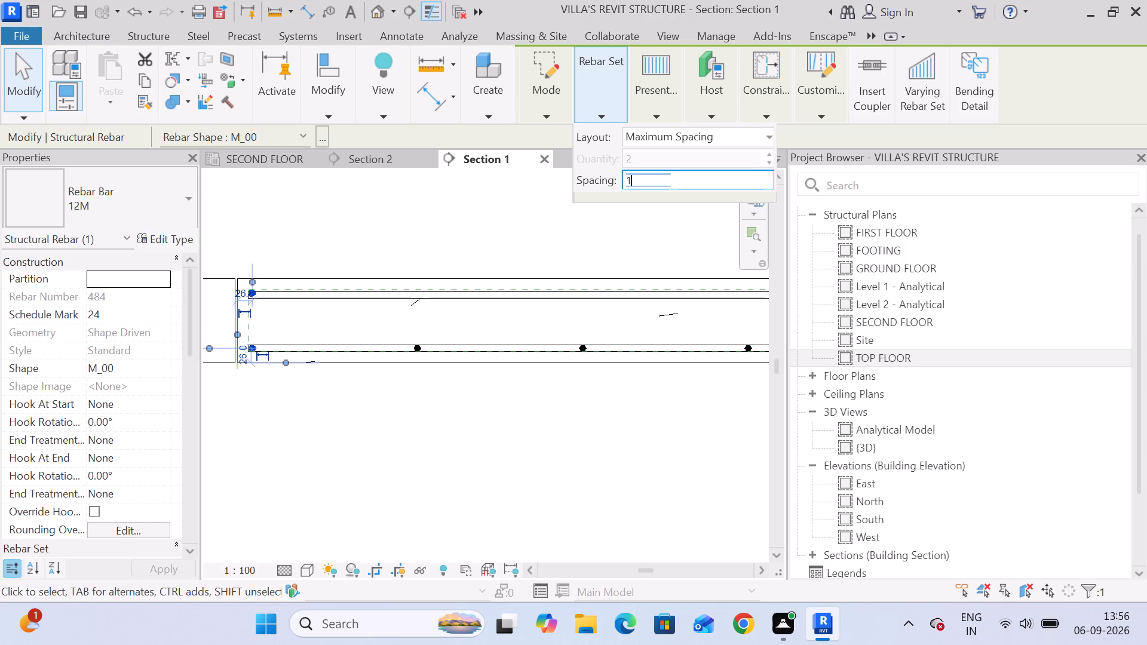
text(50)
key(Return)
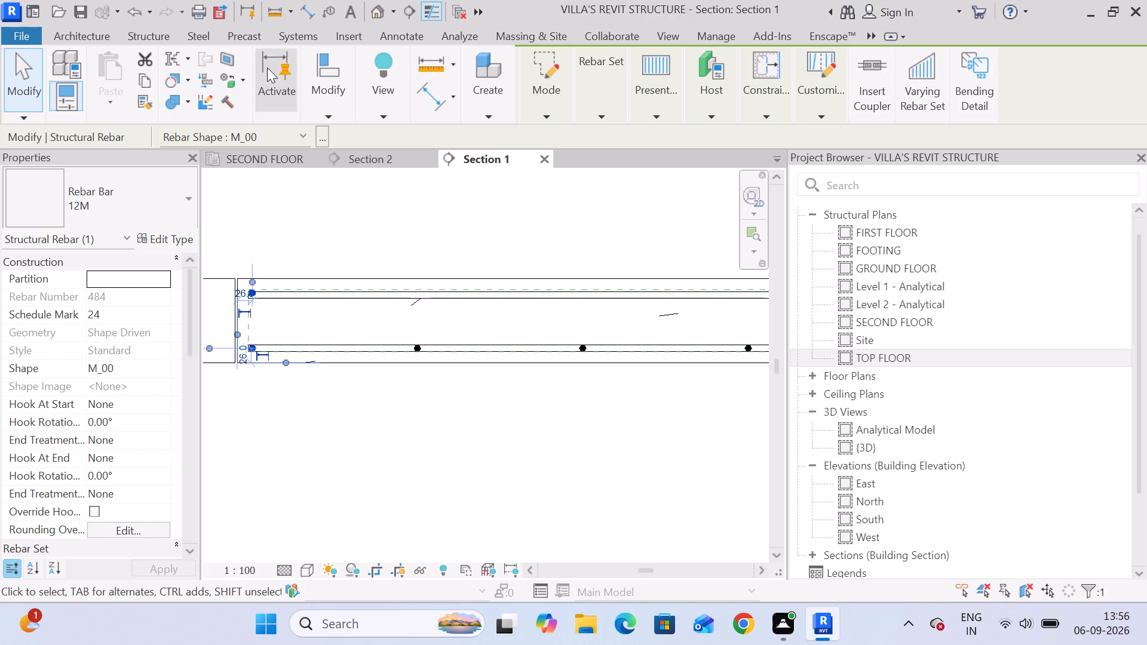
Rotate the M_00 bar set 90 degrees clockwise about its centre so its bars are distributed along the slab.
click(331, 120)
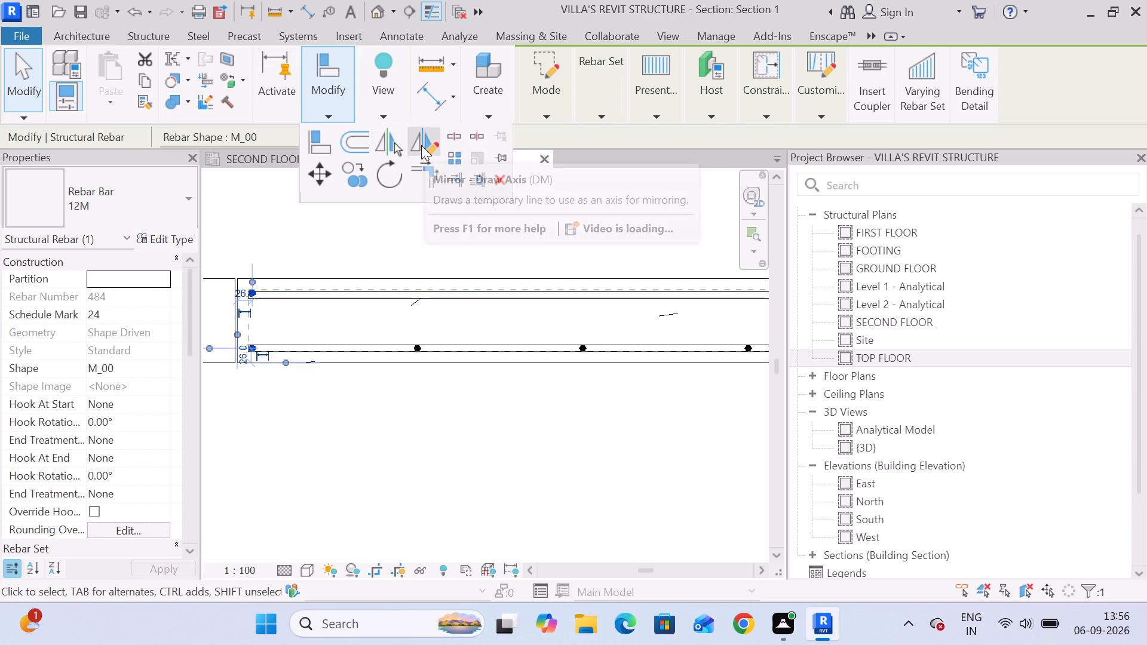
click(395, 179)
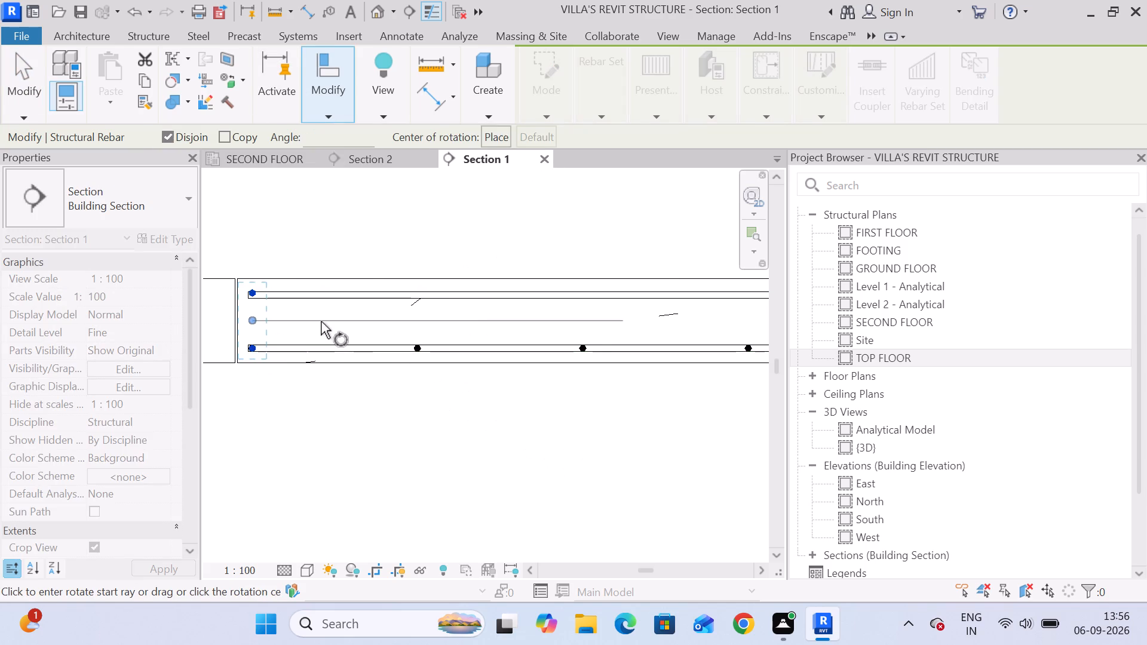
click(321, 321)
click(253, 431)
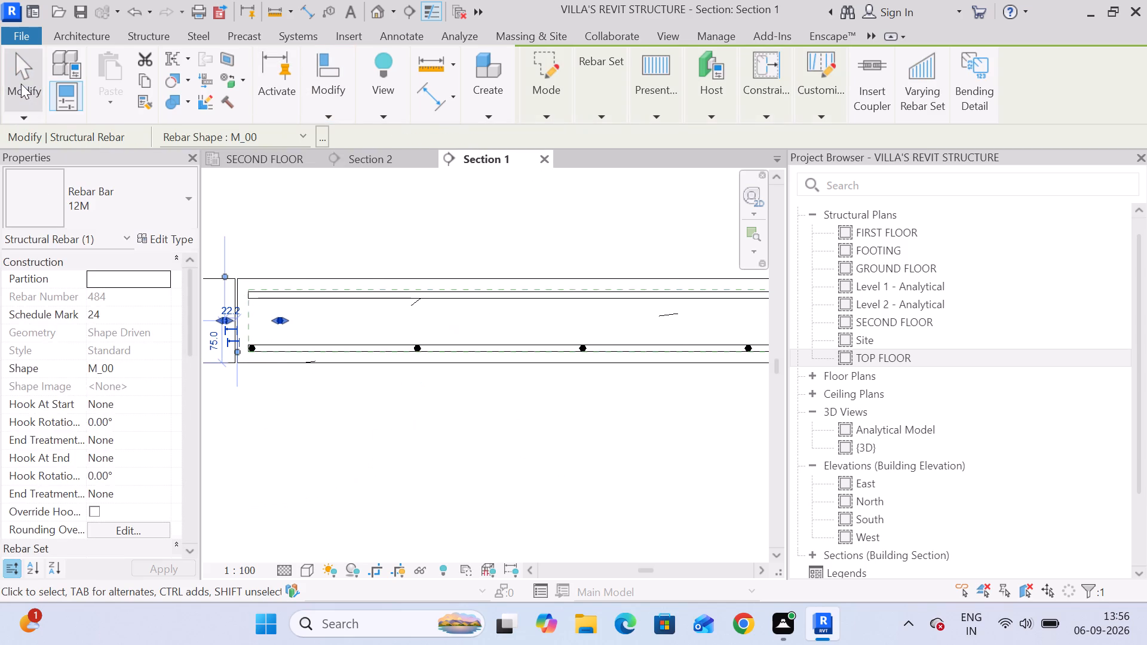
Nudge the M_00 bar set to about 110 mm above the slab's underside and 28 mm in from its left end.
key(Up)
key(Up)
key(Up)
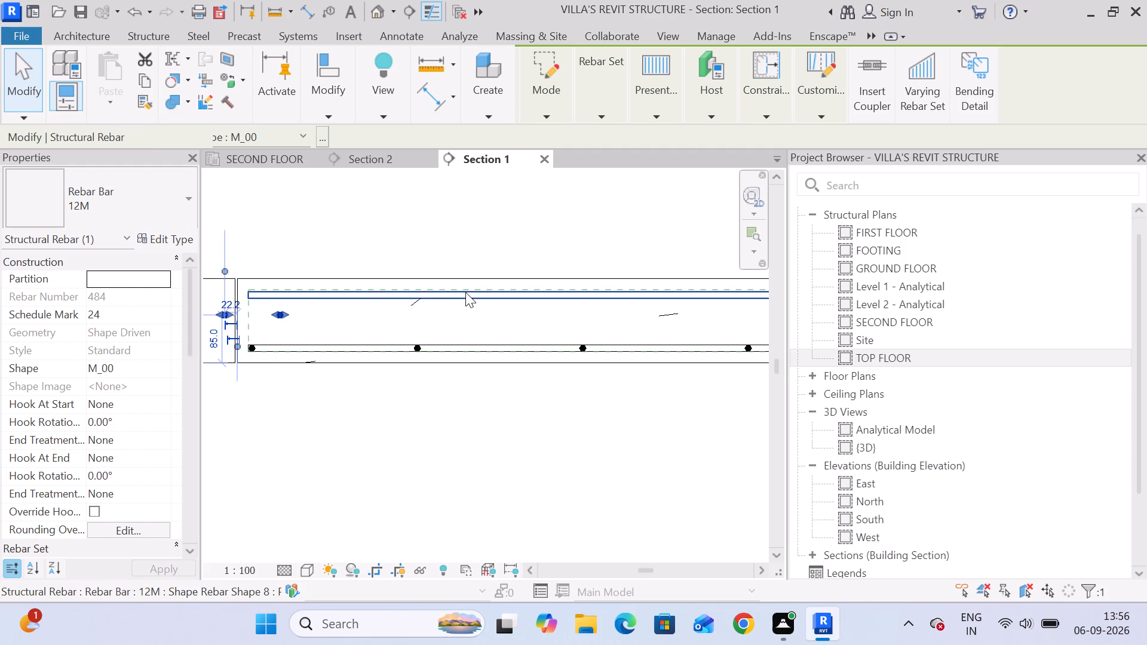
key(Up)
key(Up)
key(Up)
key(Up)
key(Right)
key(Right)
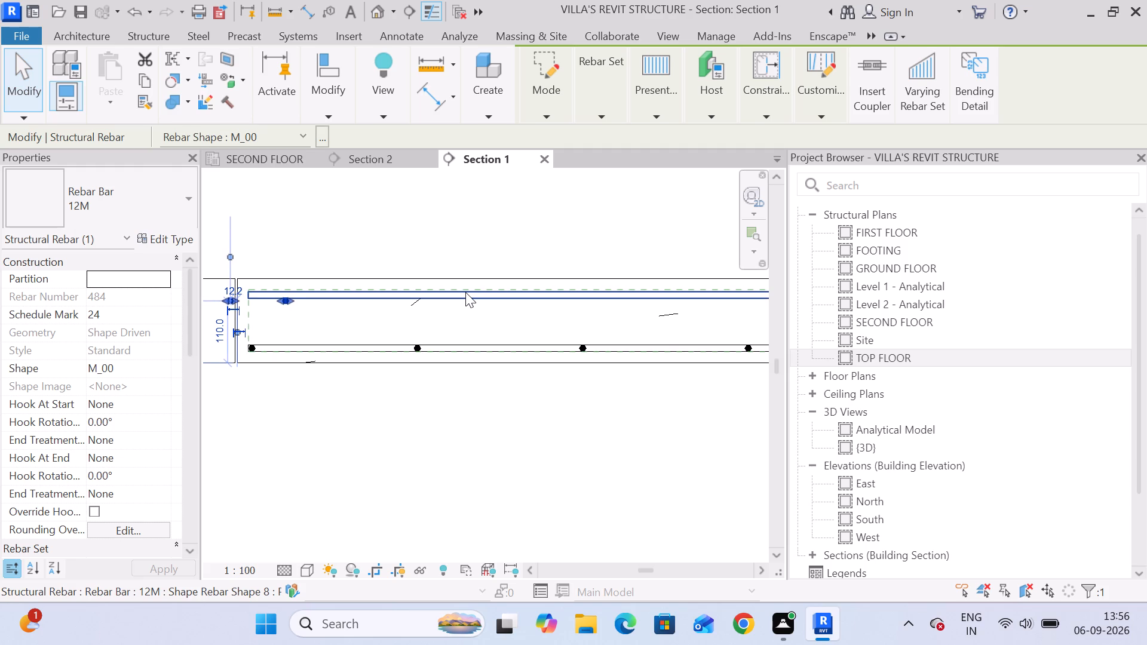
key(Right)
key(Right)
key(Right)
key(Right)
key(Right)
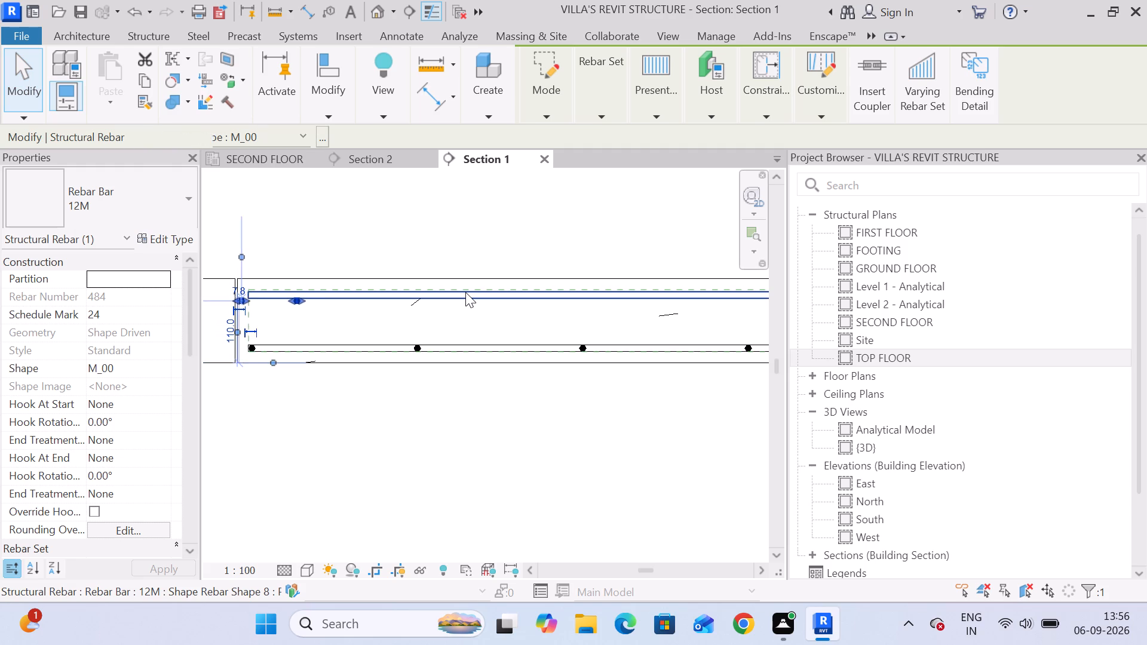
key(Right)
key(Right)
key(Right)
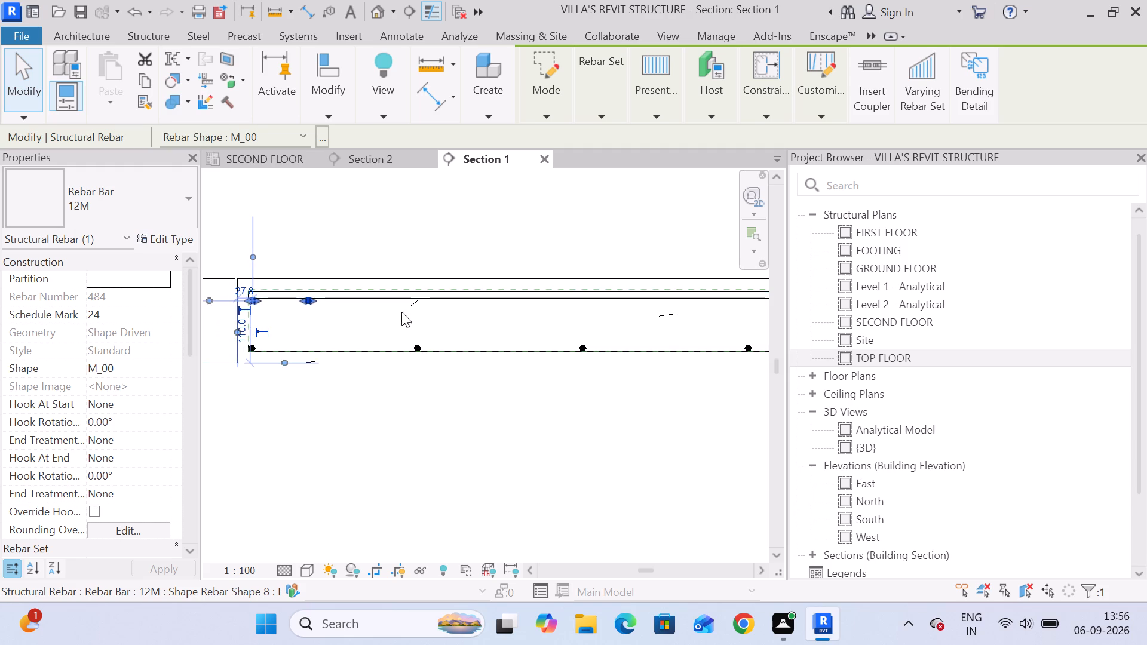
Fine-tune the M_00 bar set against the underside of the bent bar's raised leg, about 26 mm from the slab's left end.
scroll(241, 306, up, 15)
scroll(284, 312, down, 1)
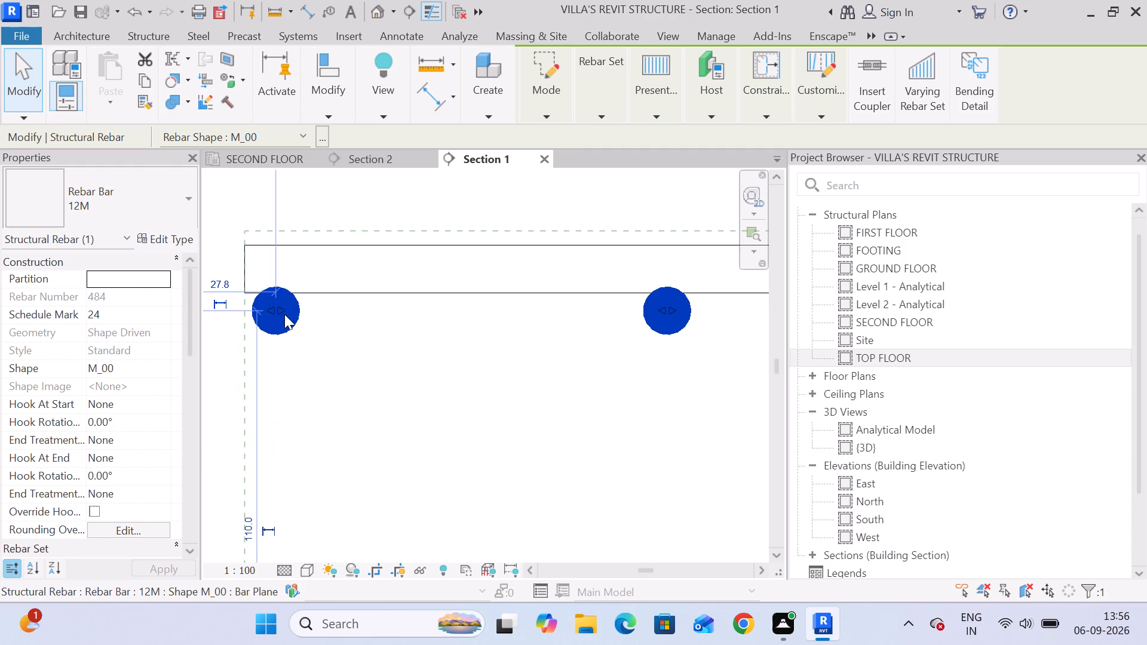
key(Down)
key(Down)
scroll(284, 314, up, 2)
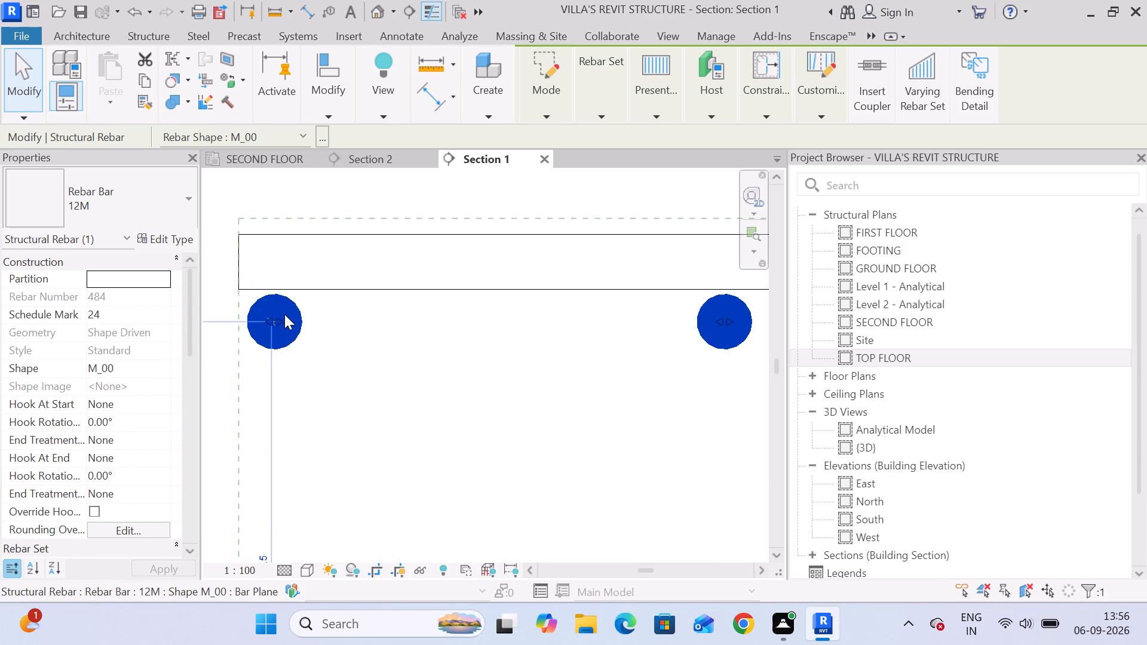
scroll(284, 314, up, 1)
key(Up)
key(Up)
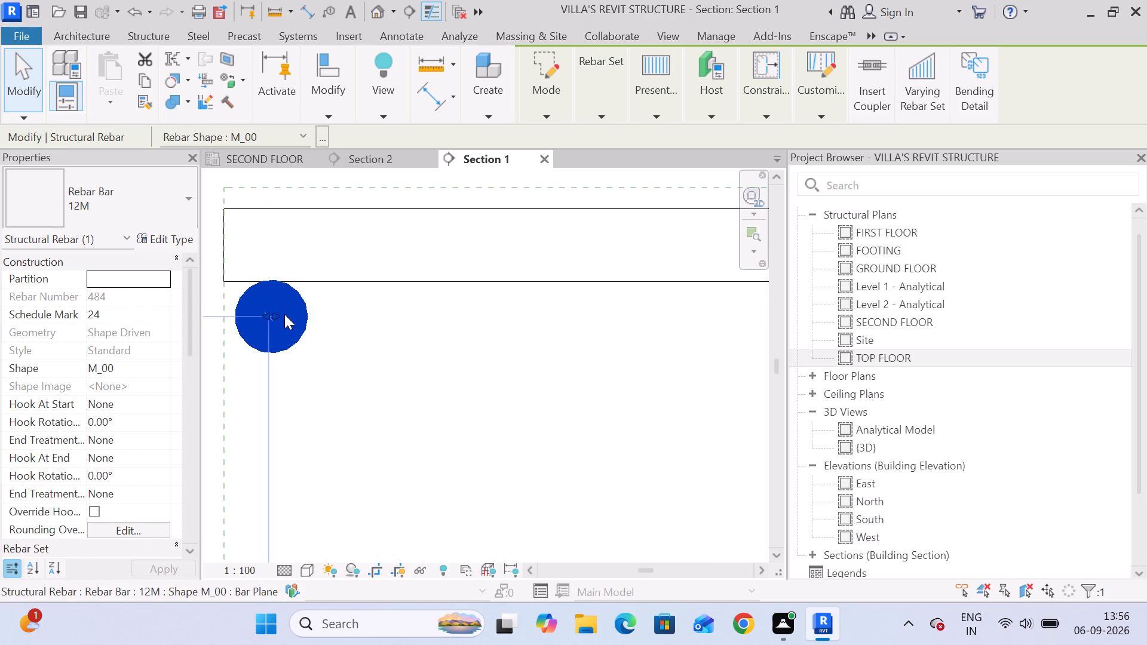
key(Left)
key(Left)
key(Left)
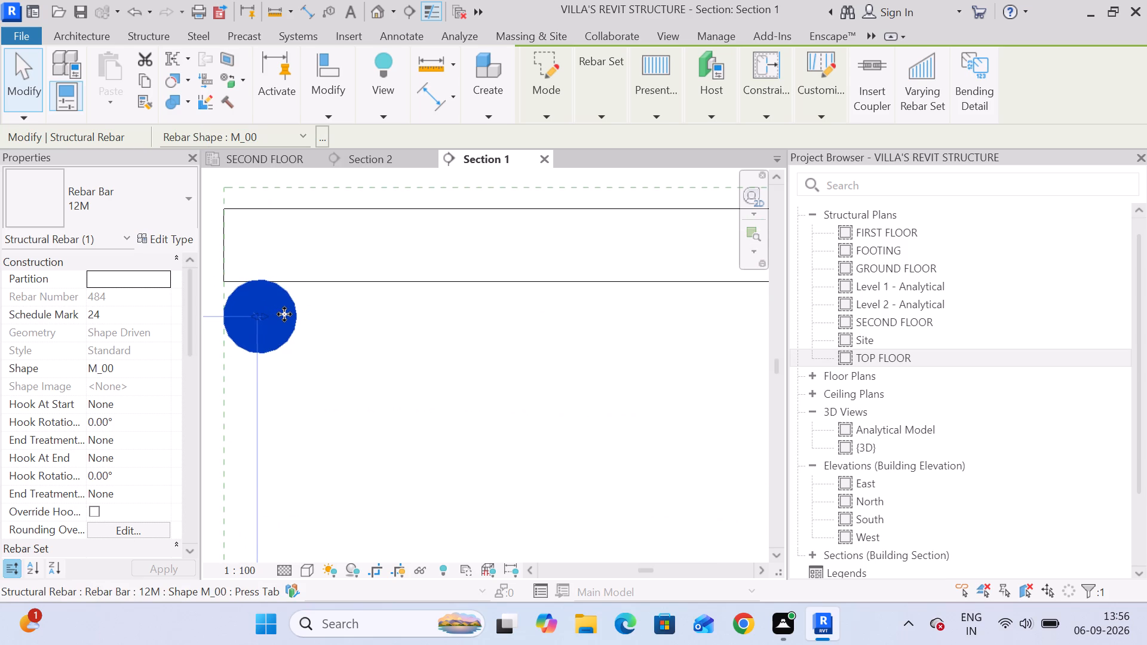
scroll(364, 307, down, 16)
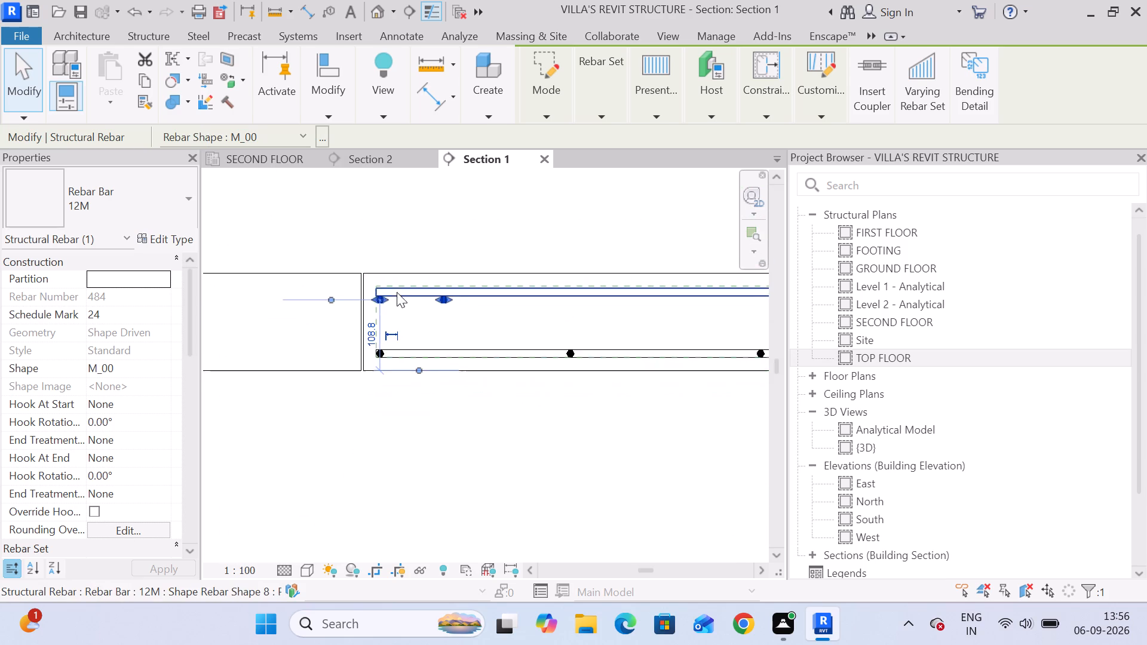
Extend the M_00 bar set's distribution along the raised leg up to where the bent bar turns down.
middle_drag(429, 310, 254, 284)
scroll(260, 284, up, 1)
scroll(266, 282, down, 3)
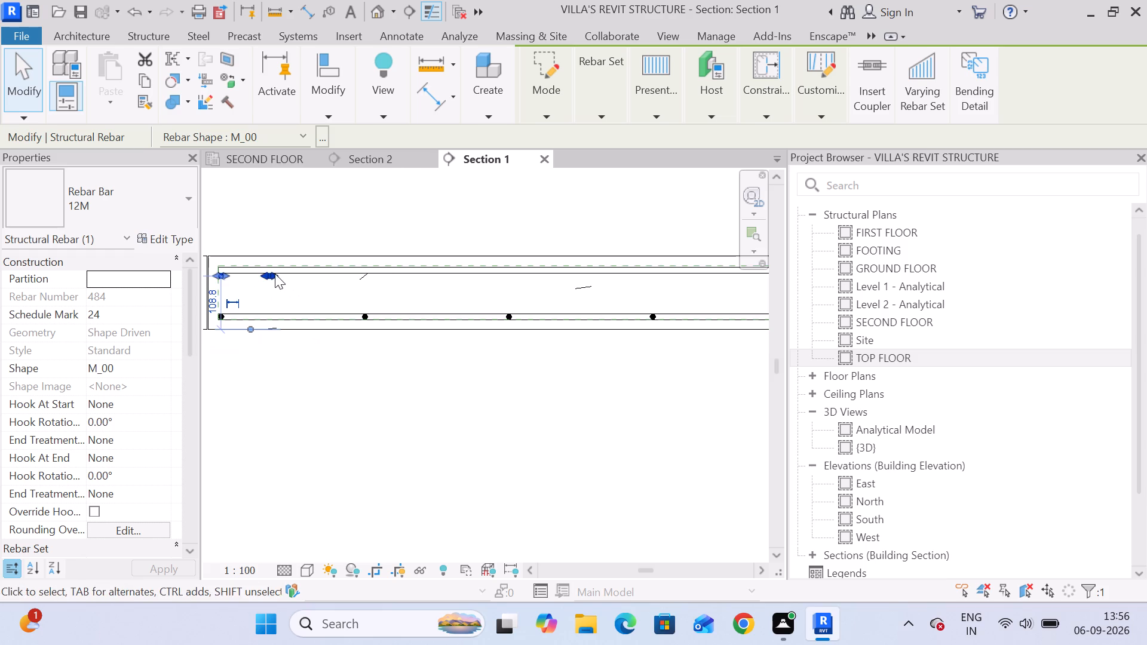
drag(271, 274, 597, 274)
scroll(609, 278, down, 5)
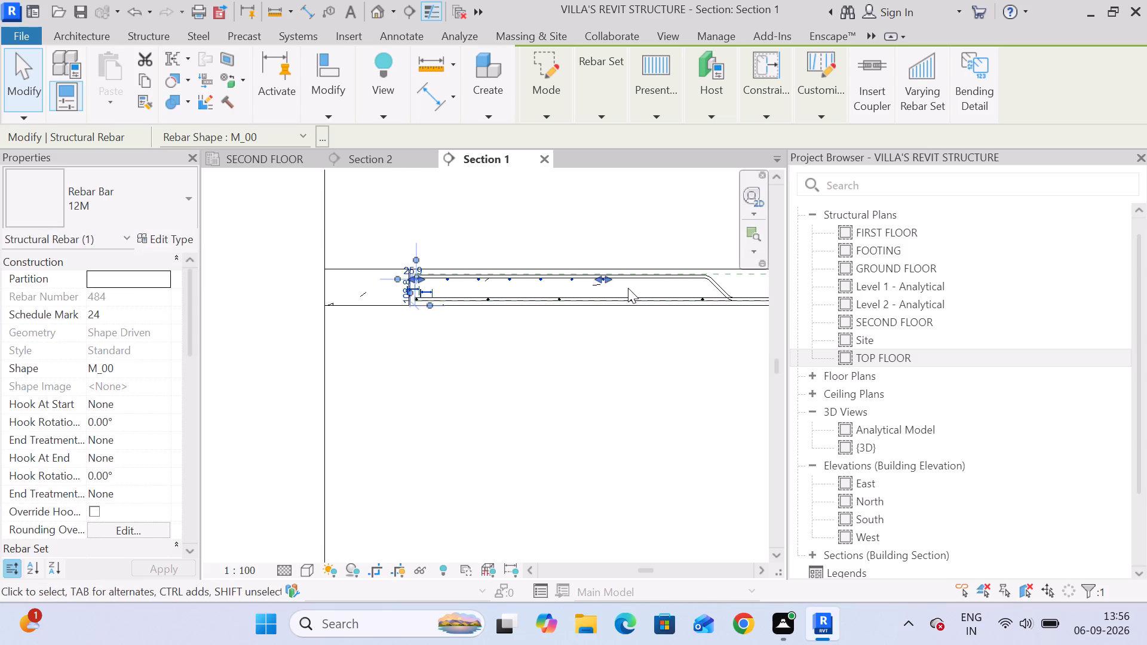
middle_drag(630, 288, 557, 248)
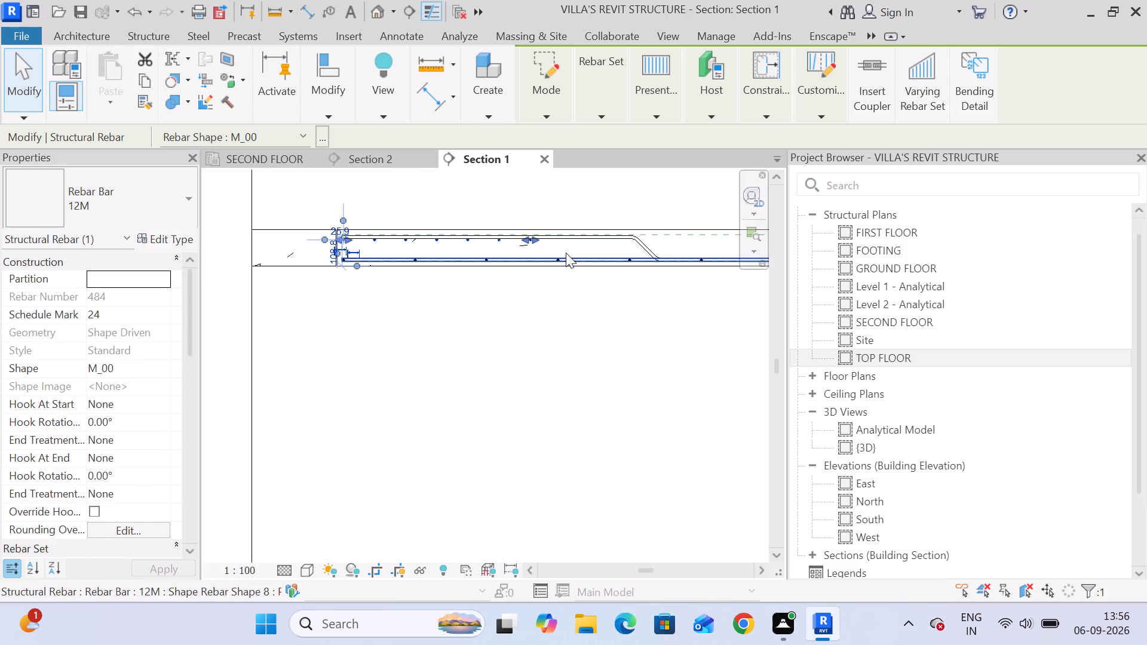
drag(534, 238, 631, 241)
scroll(636, 241, up, 11)
scroll(636, 266, down, 6)
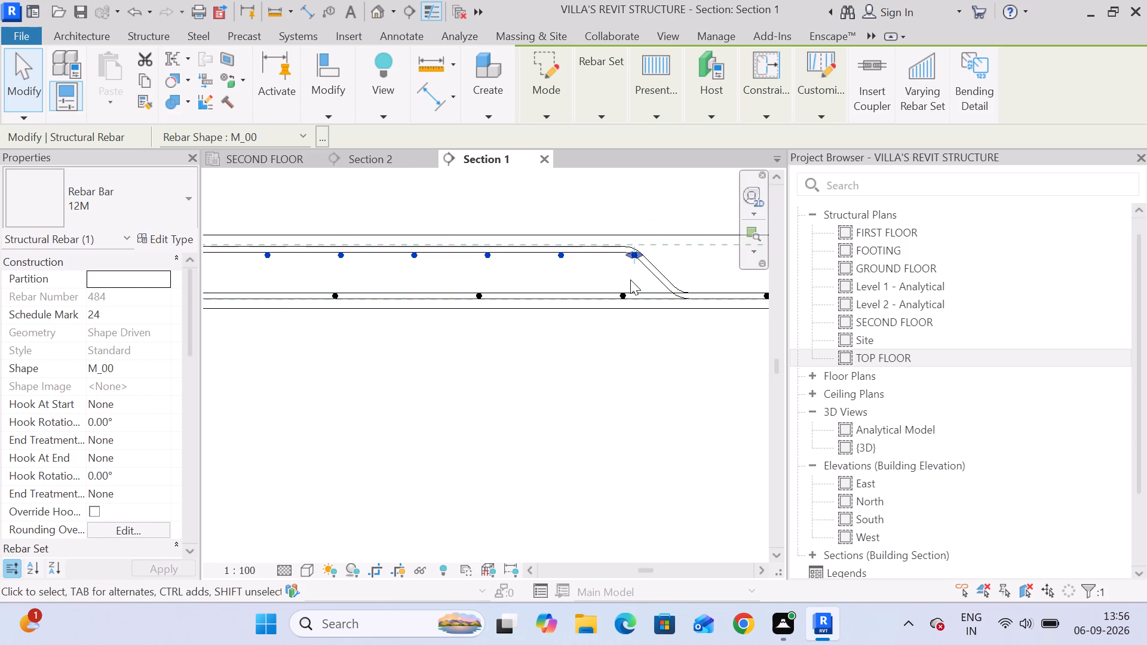
scroll(629, 282, down, 6)
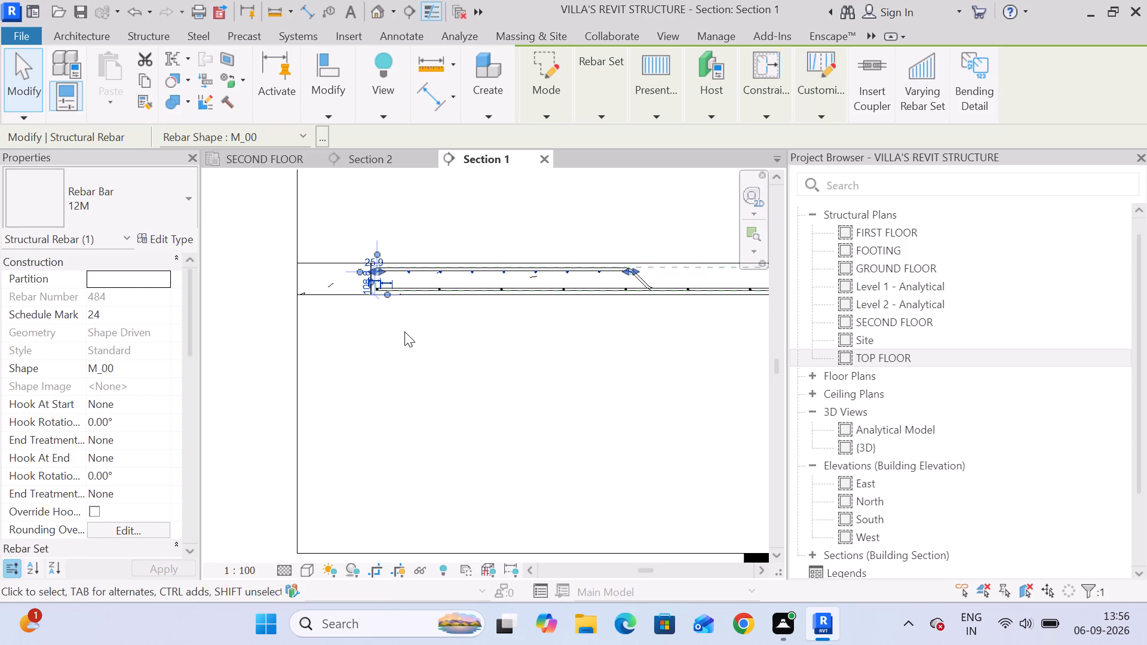
Mirror a copy of the M_00 bar set about a vertical axis drawn through the foundation slab's midpoint.
click(345, 116)
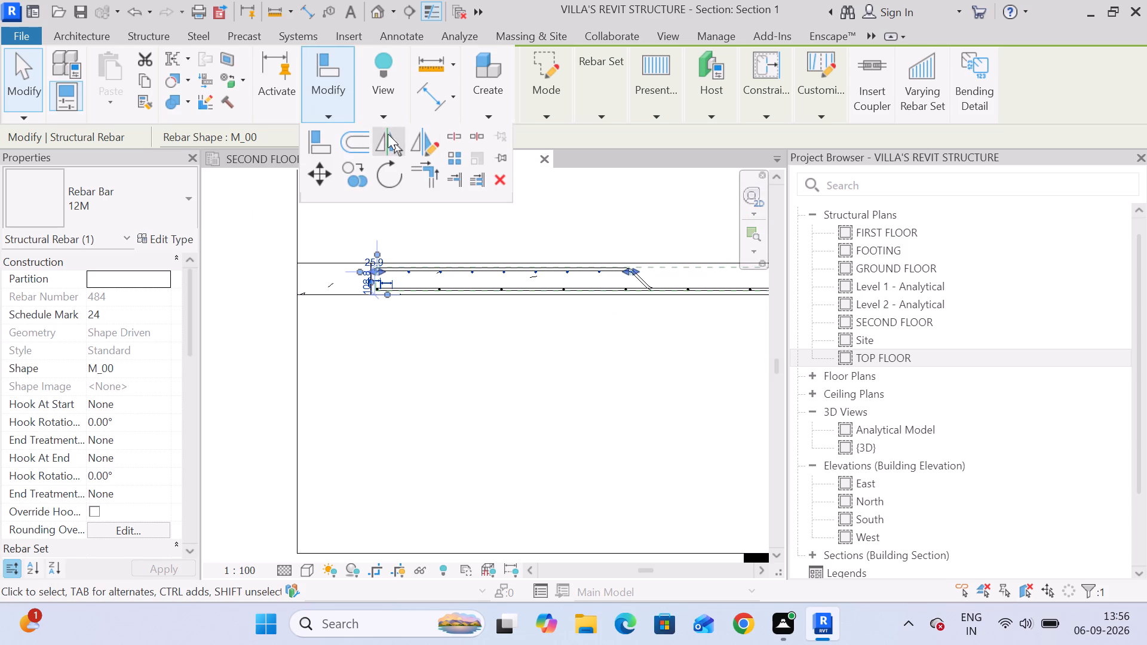
click(441, 150)
click(424, 144)
scroll(589, 325, down, 6)
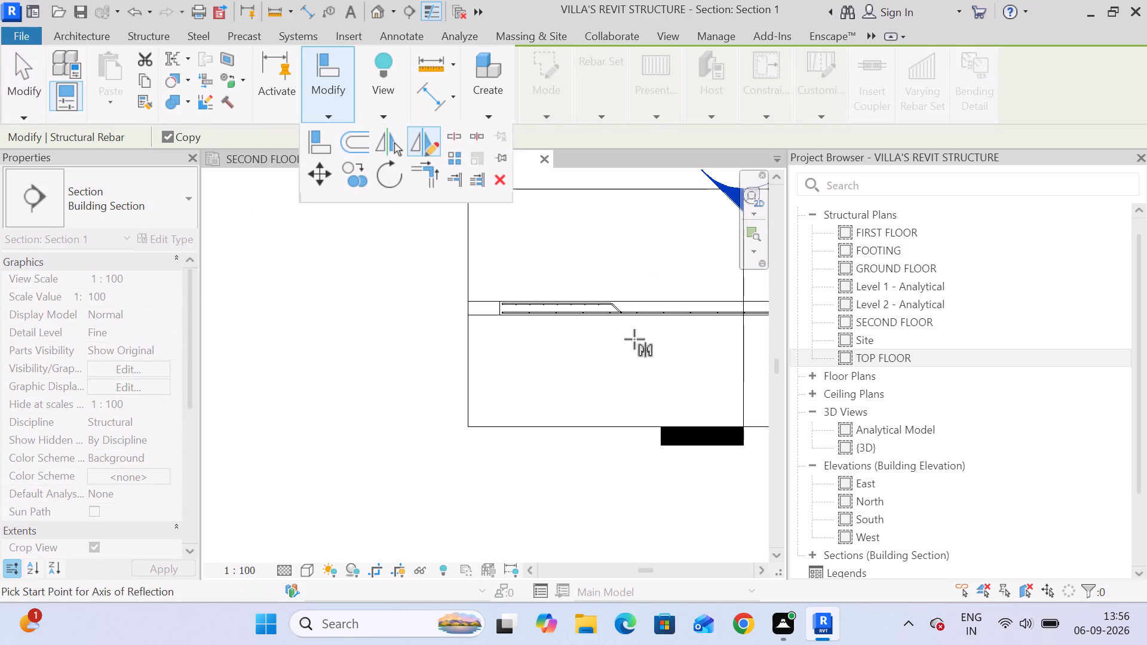
middle_drag(599, 359, 342, 363)
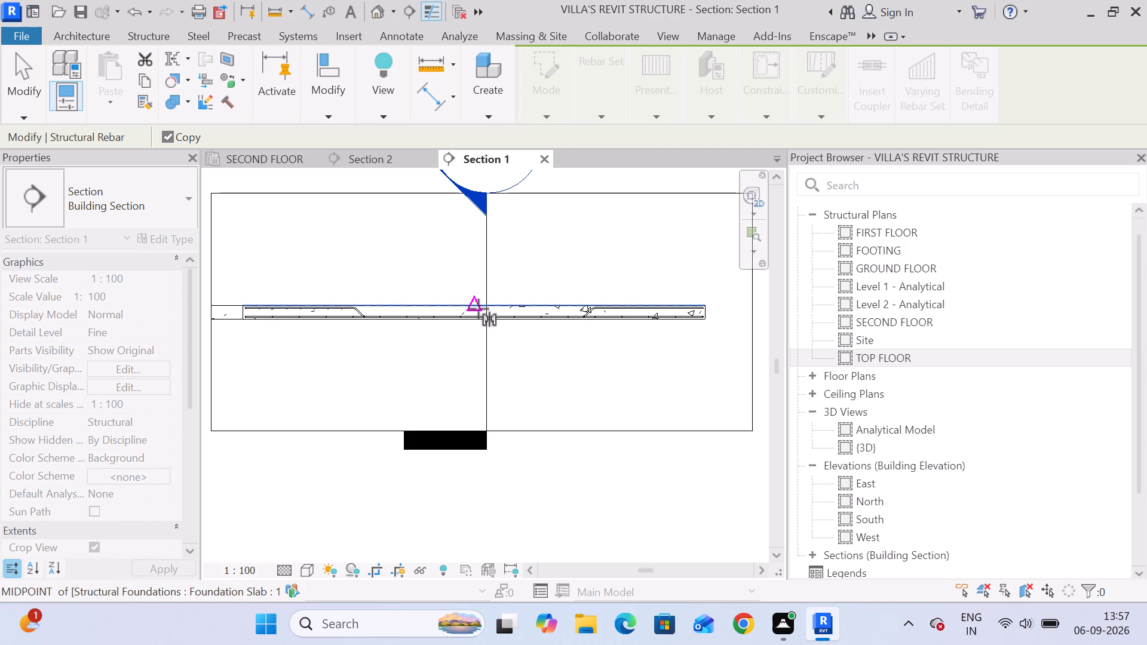
click(474, 308)
click(474, 332)
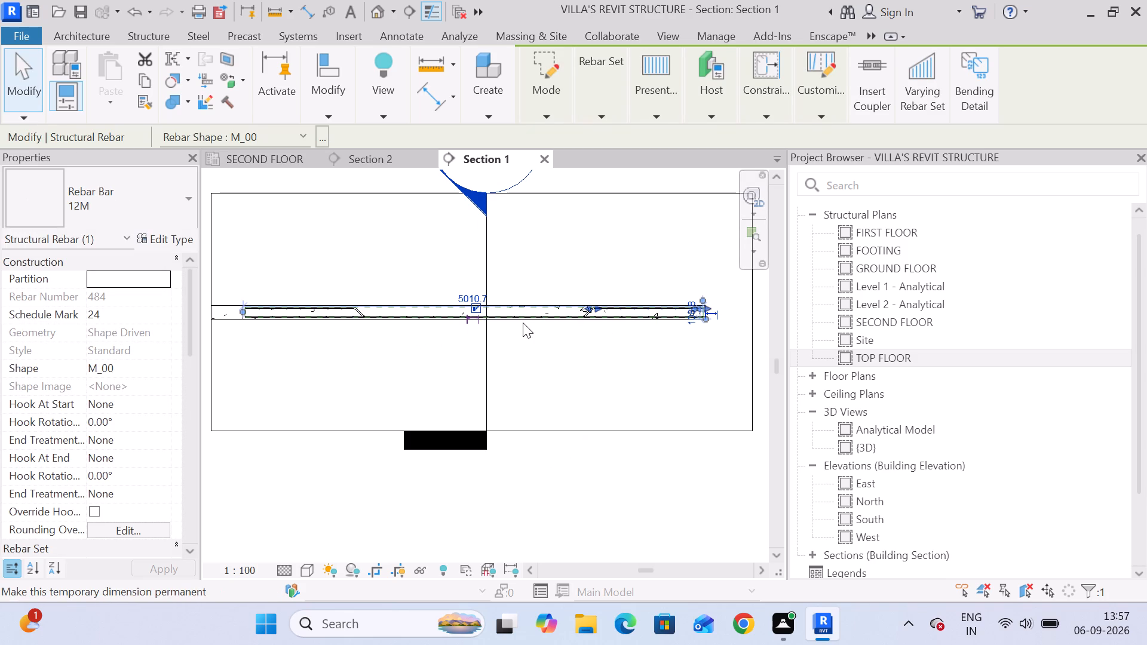
Examine the original and mirrored M_00 bar sets along the slab in Section 1, and clear the selection.
scroll(691, 311, up, 7)
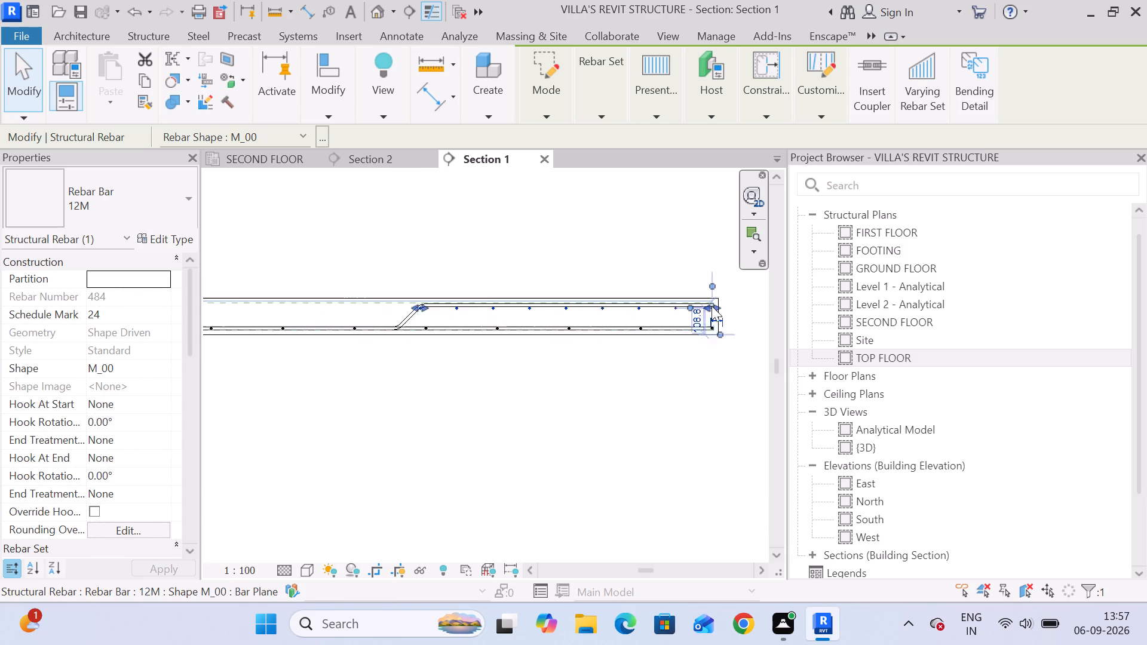
scroll(711, 306, up, 3)
scroll(711, 306, down, 14)
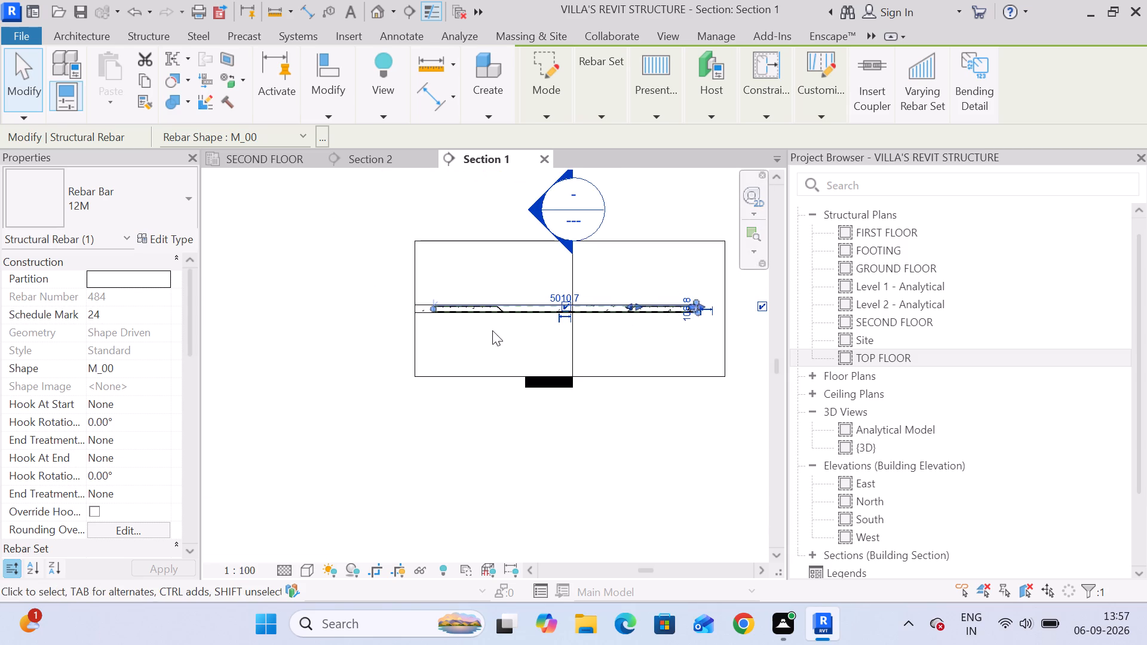
scroll(482, 315, up, 1)
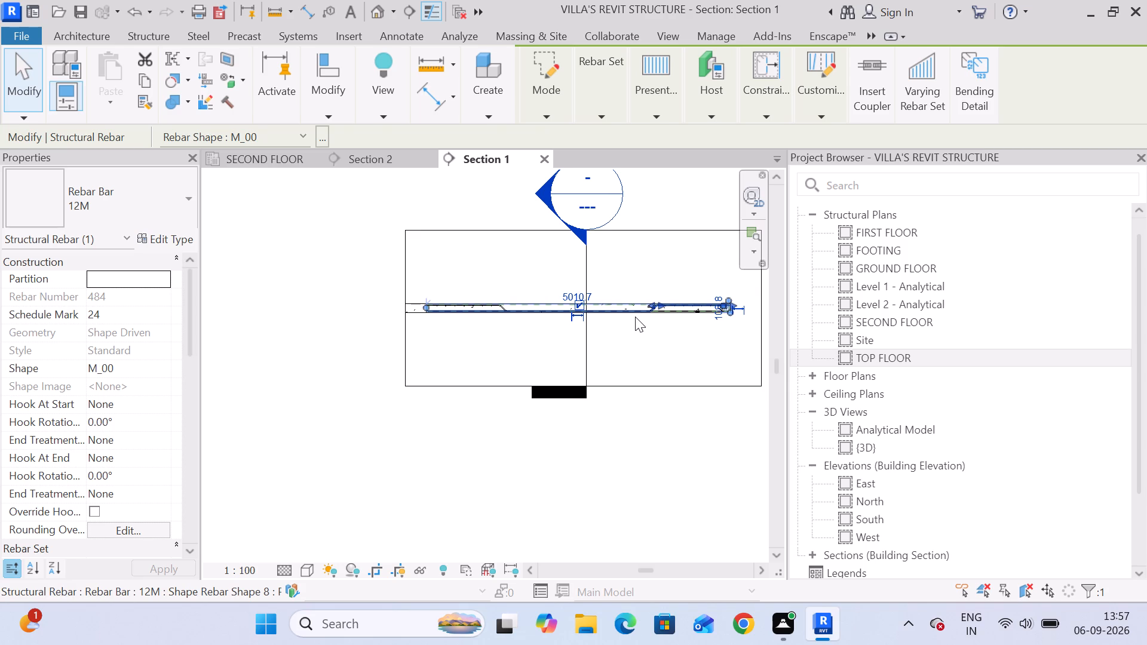
scroll(717, 302, up, 3)
scroll(713, 304, down, 3)
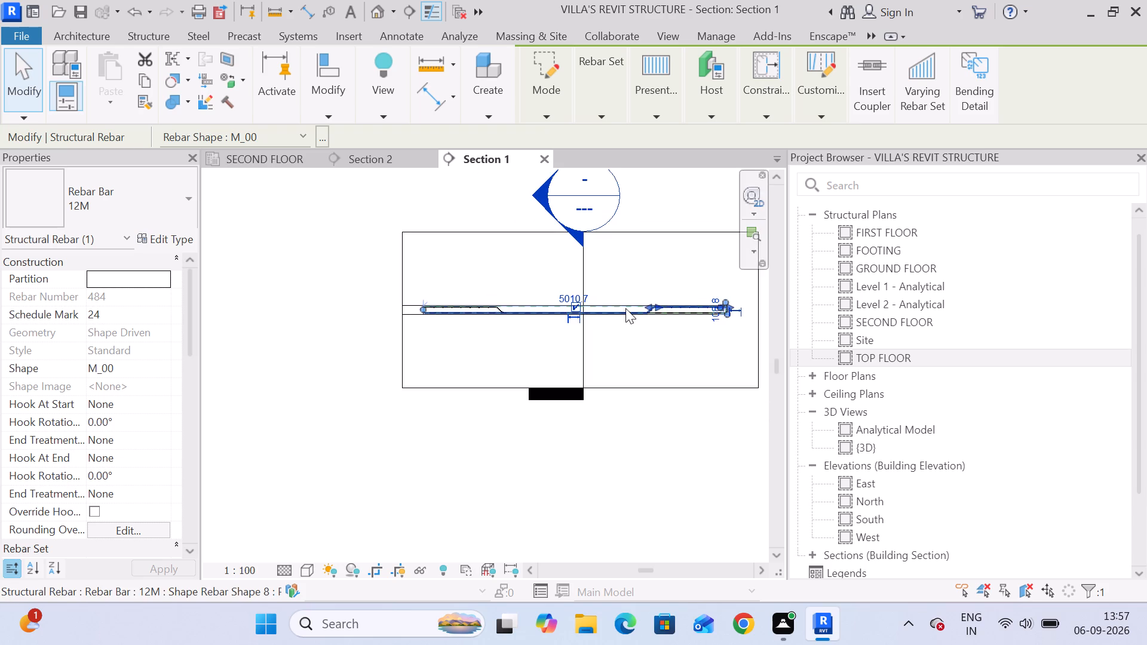
scroll(573, 299, up, 4)
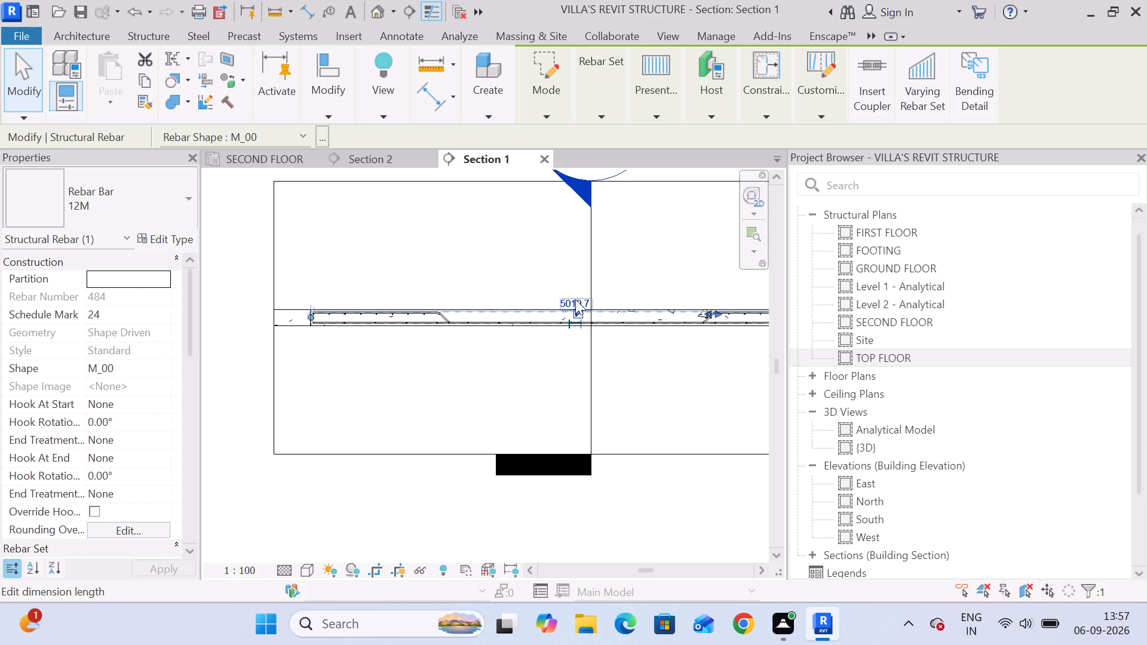
scroll(576, 300, down, 2)
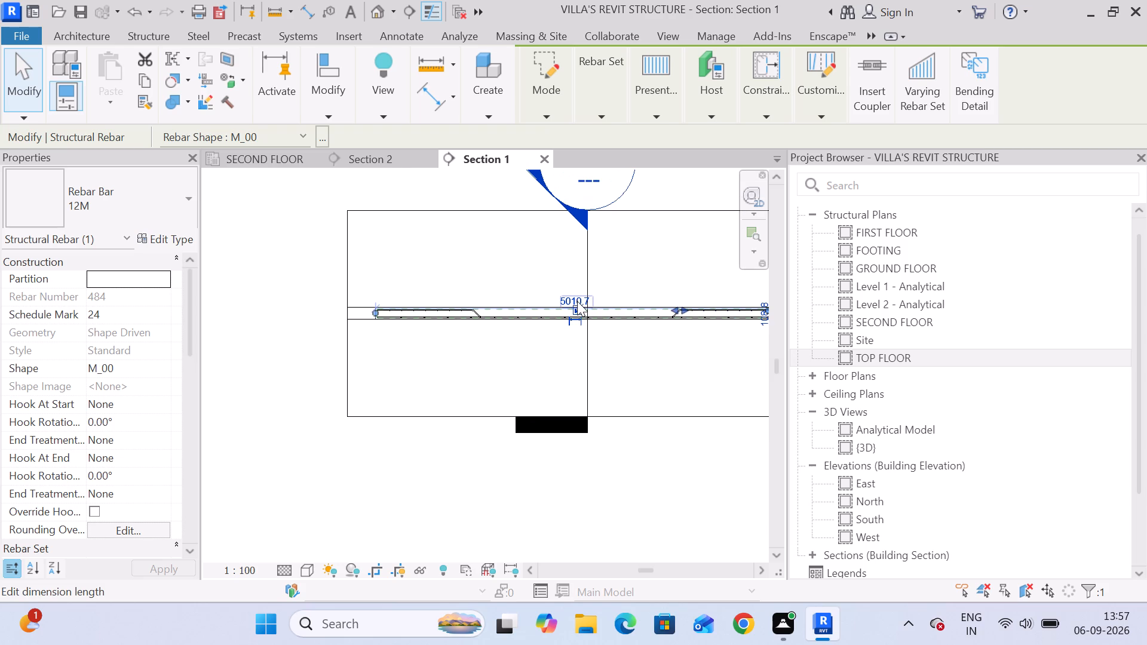
scroll(579, 322, down, 2)
middle_drag(579, 322, 563, 294)
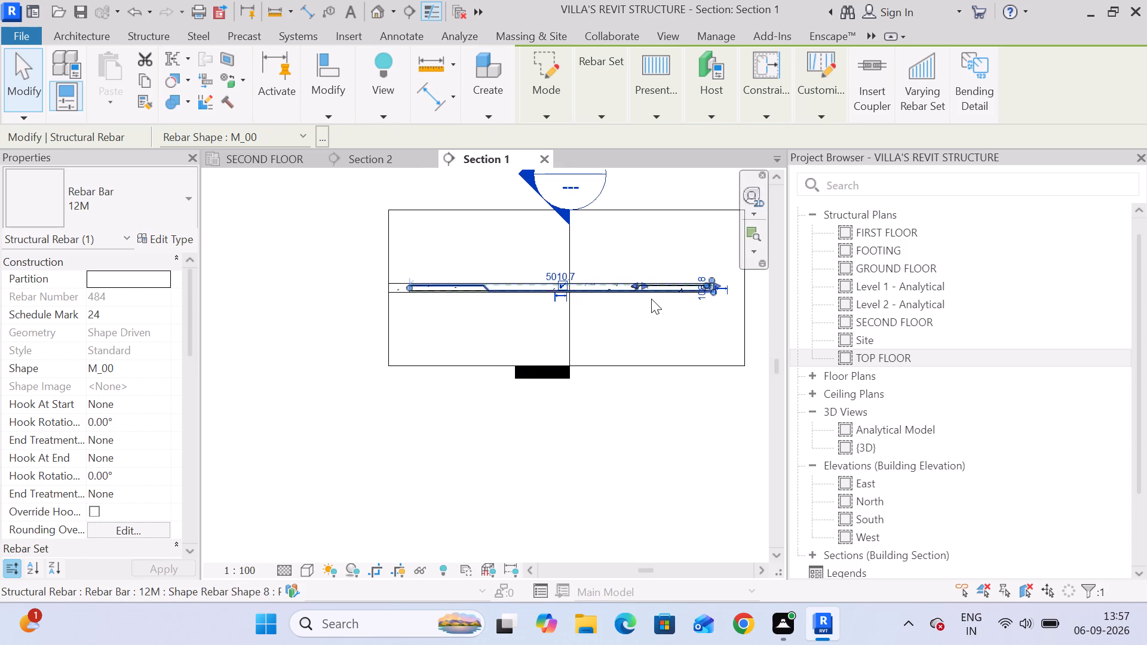
click(15, 69)
Select the bent bar set whose raised leg is at the slab's right end in Section 1, and switch to Section 2.
scroll(562, 293, up, 4)
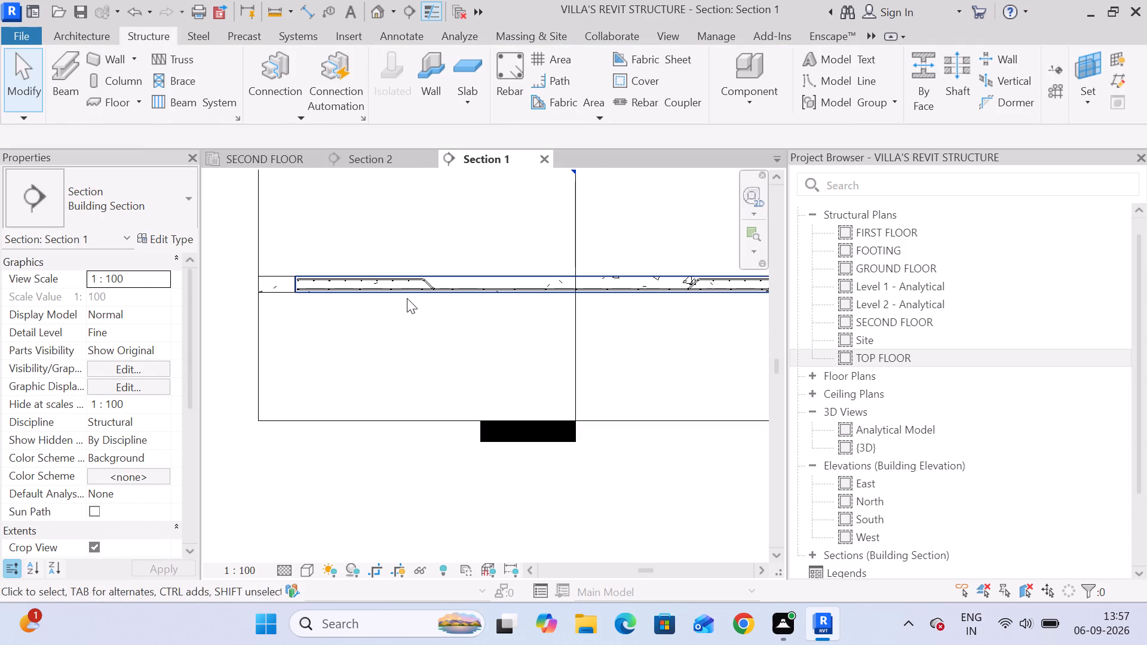
scroll(427, 291, up, 4)
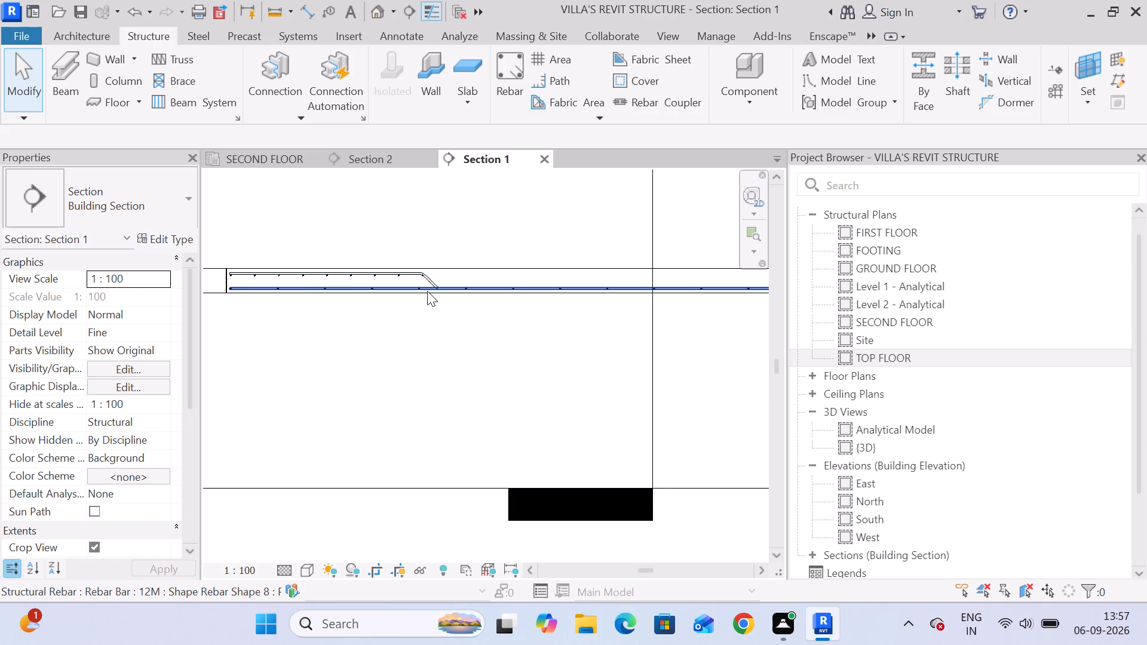
scroll(522, 284, down, 7)
scroll(650, 290, up, 5)
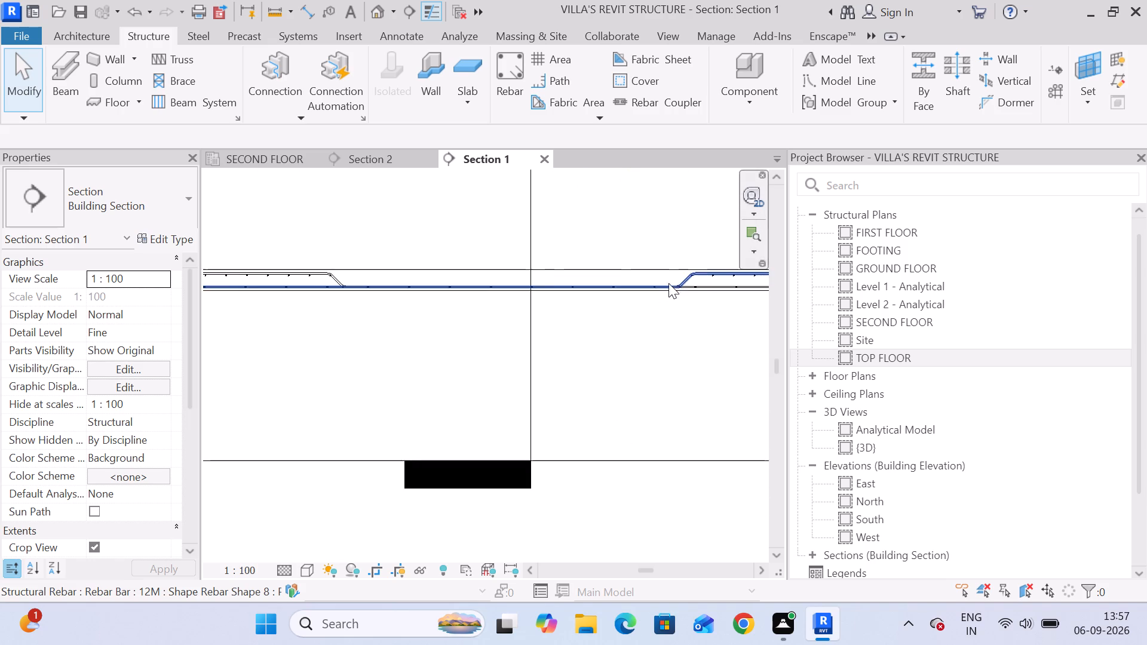
scroll(685, 285, up, 3)
click(682, 272)
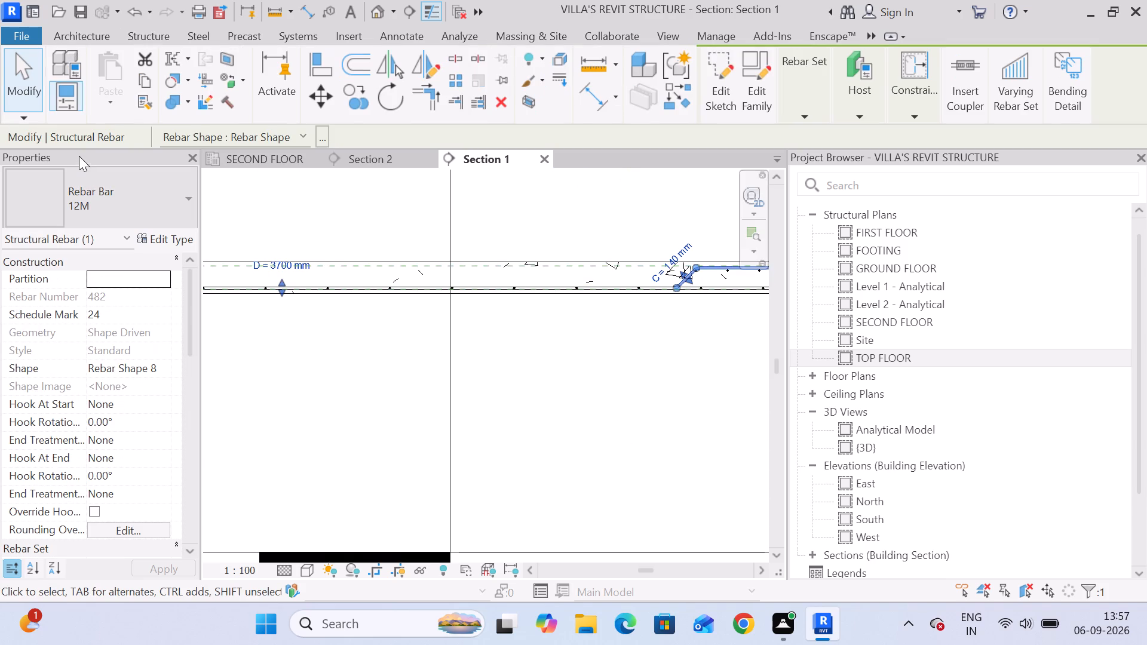
click(381, 161)
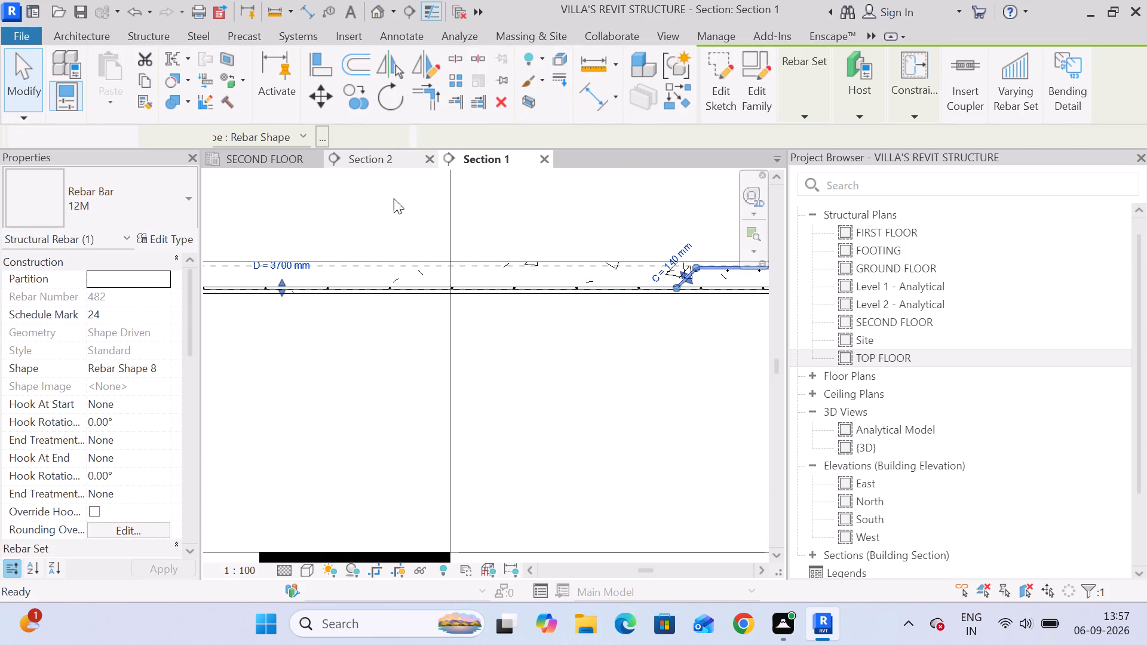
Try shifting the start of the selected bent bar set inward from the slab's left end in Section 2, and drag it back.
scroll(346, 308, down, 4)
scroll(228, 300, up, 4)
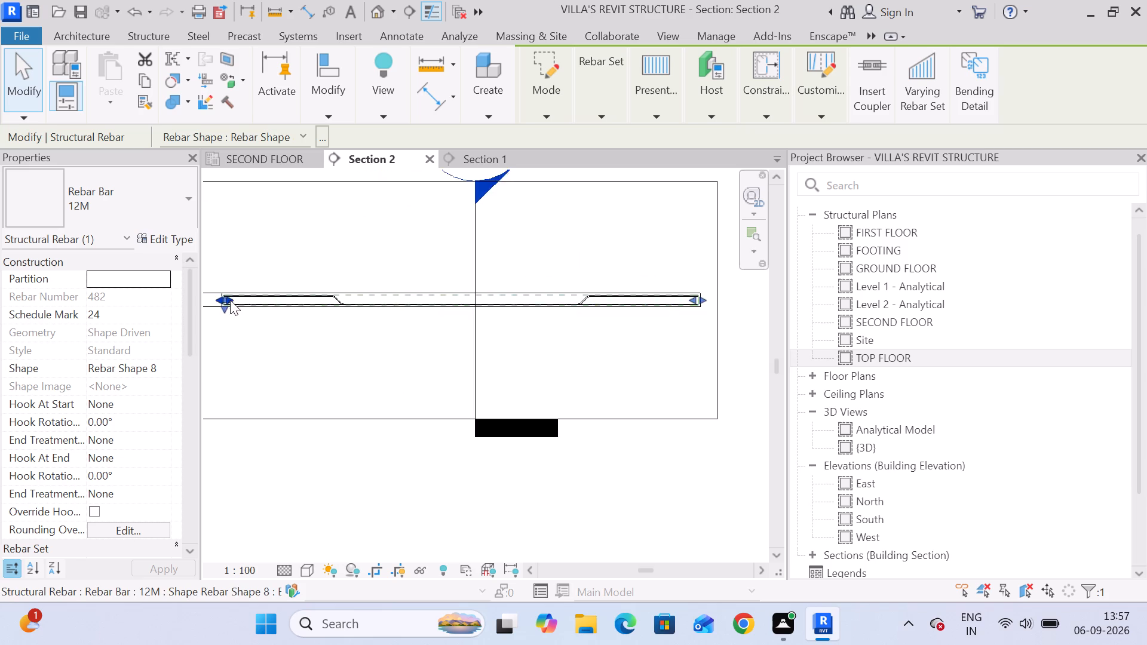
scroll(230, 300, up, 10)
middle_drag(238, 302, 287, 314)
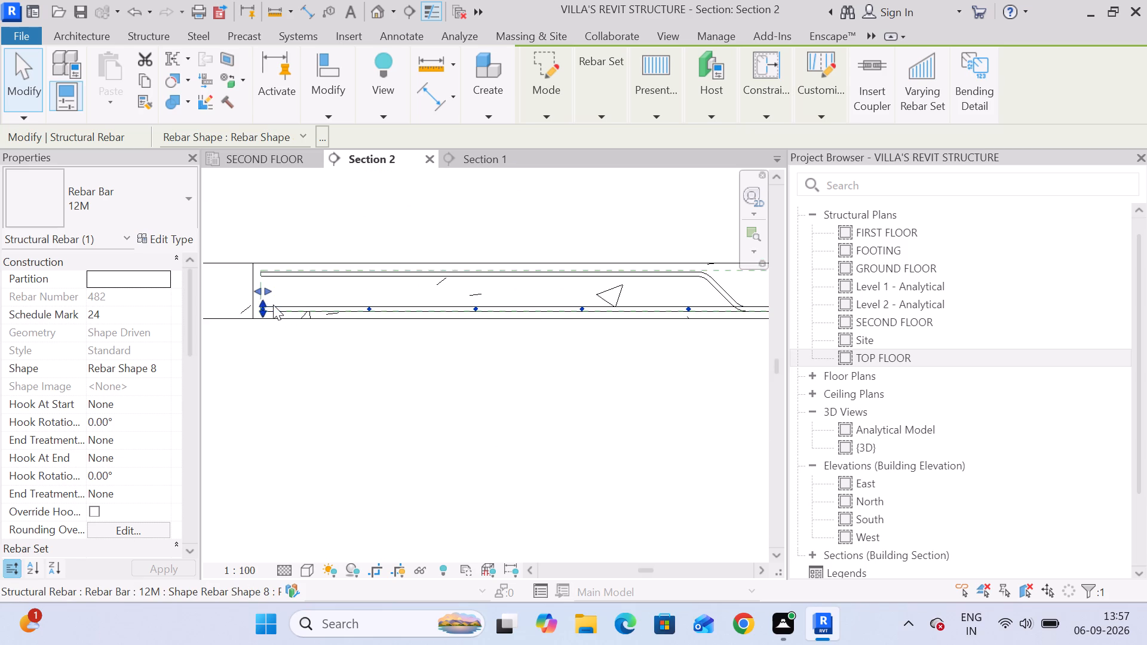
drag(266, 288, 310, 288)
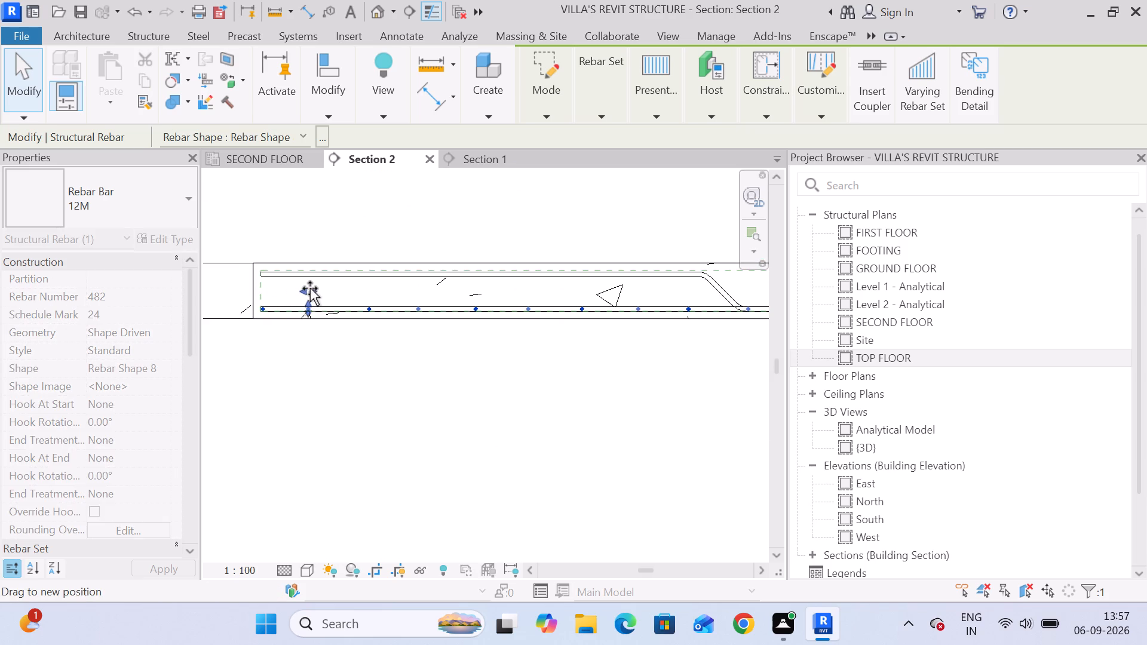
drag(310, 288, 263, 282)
Place a single 12M M_00 bar in Section 2, just beneath the bent bar's raised leg at the slab's left end.
scroll(299, 349, down, 6)
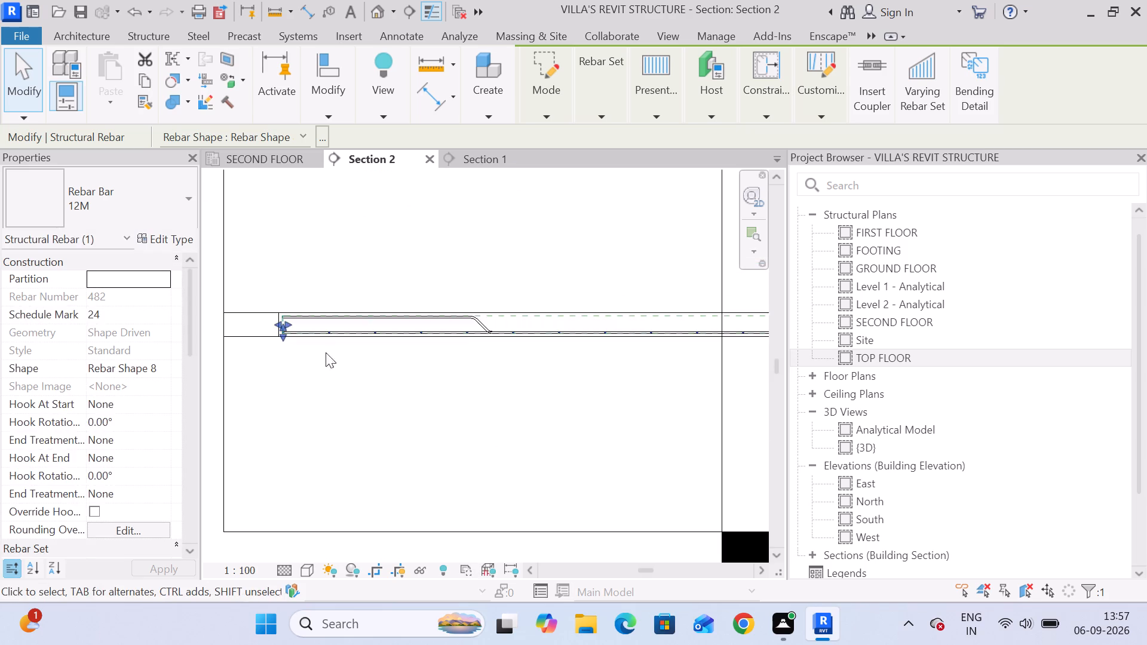
click(469, 343)
scroll(605, 361, down, 1)
middle_drag(602, 361, 330, 292)
click(686, 303)
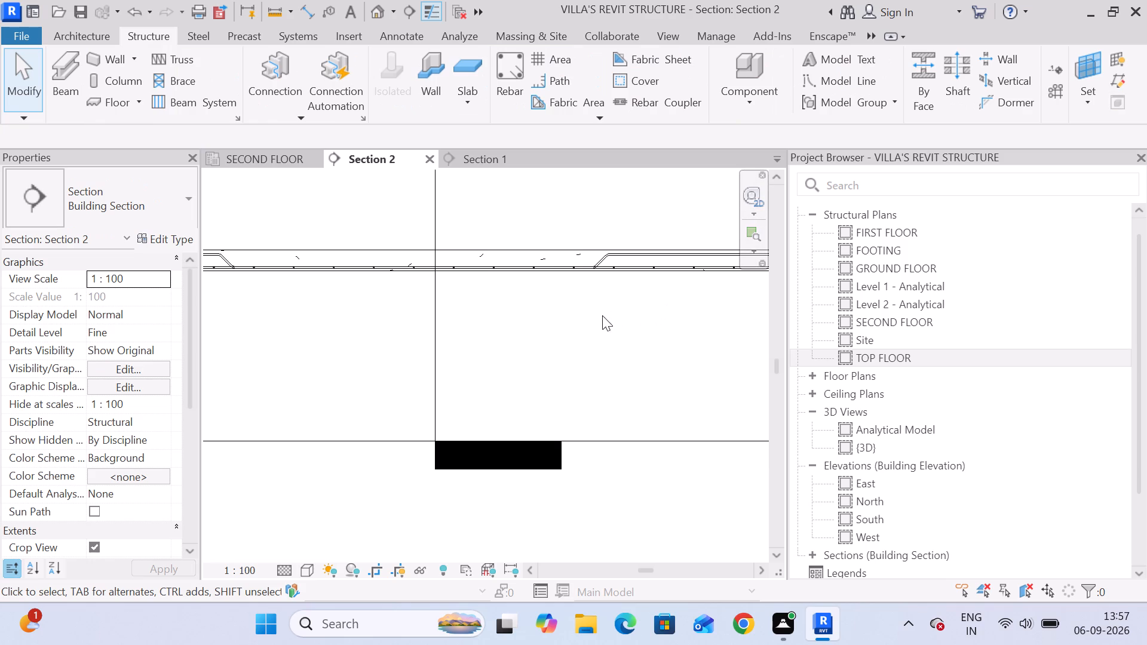
middle_drag(338, 326, 575, 275)
click(499, 70)
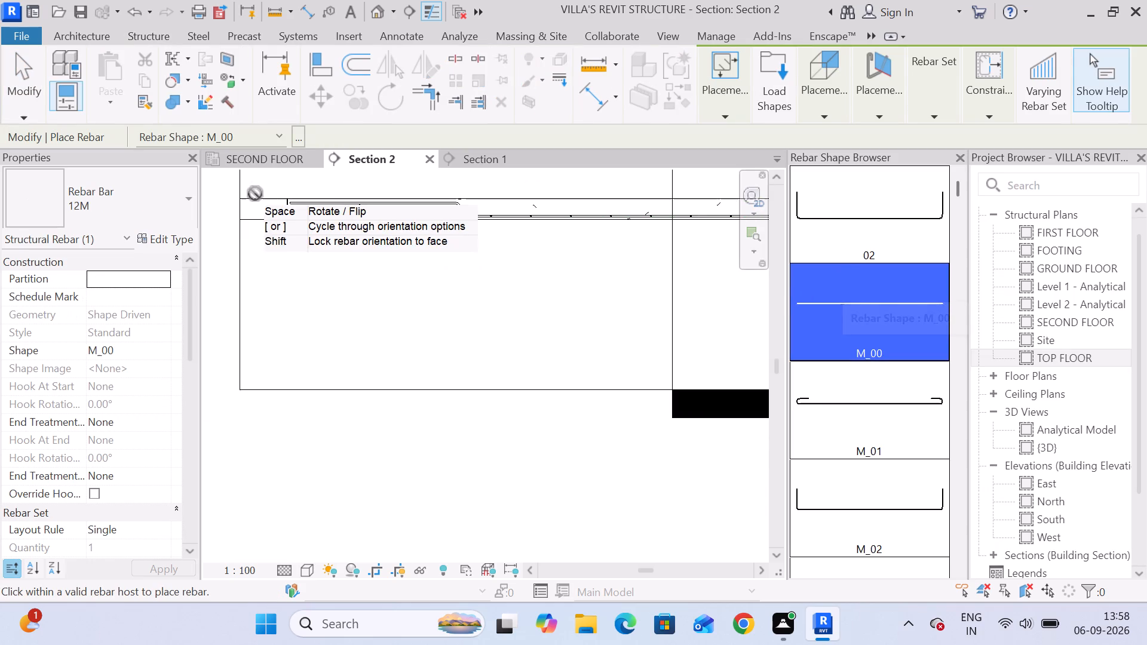
scroll(289, 210, up, 19)
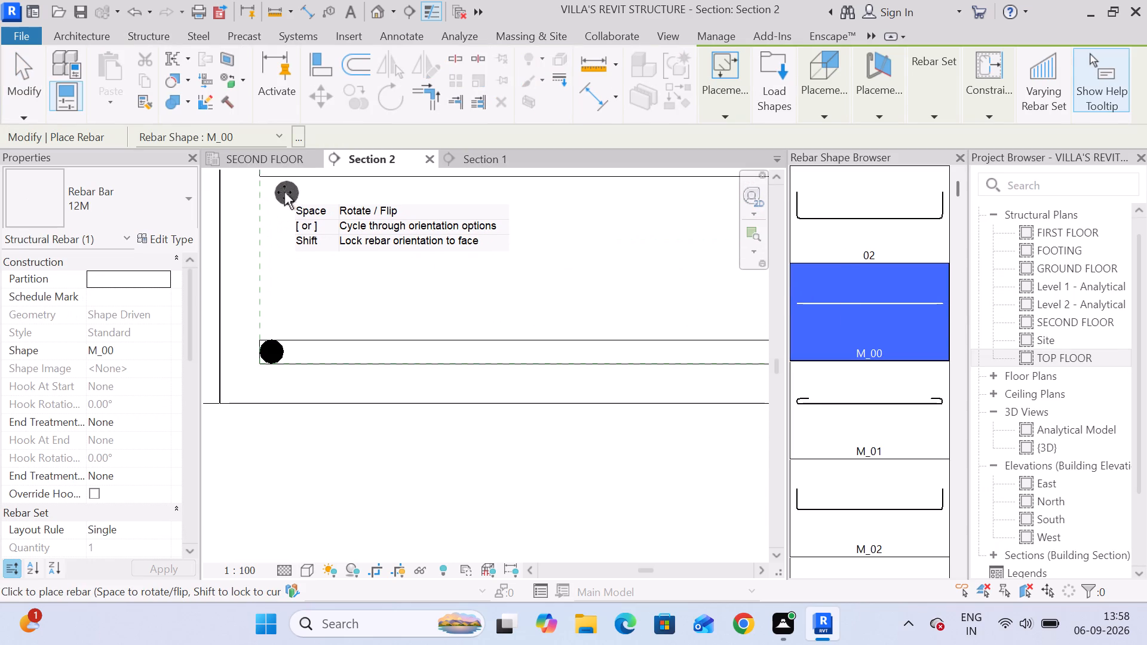
click(272, 188)
scroll(337, 201, down, 6)
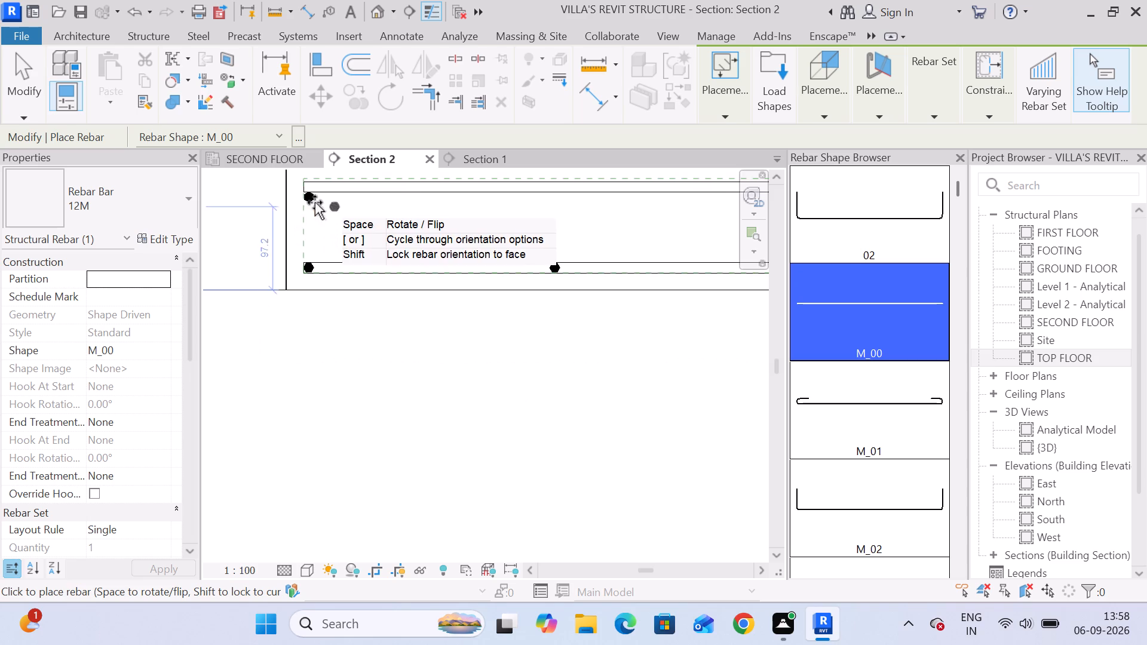
click(29, 70)
Change the new M_00 bar's rebar set layout from Single to Maximum Spacing.
click(312, 201)
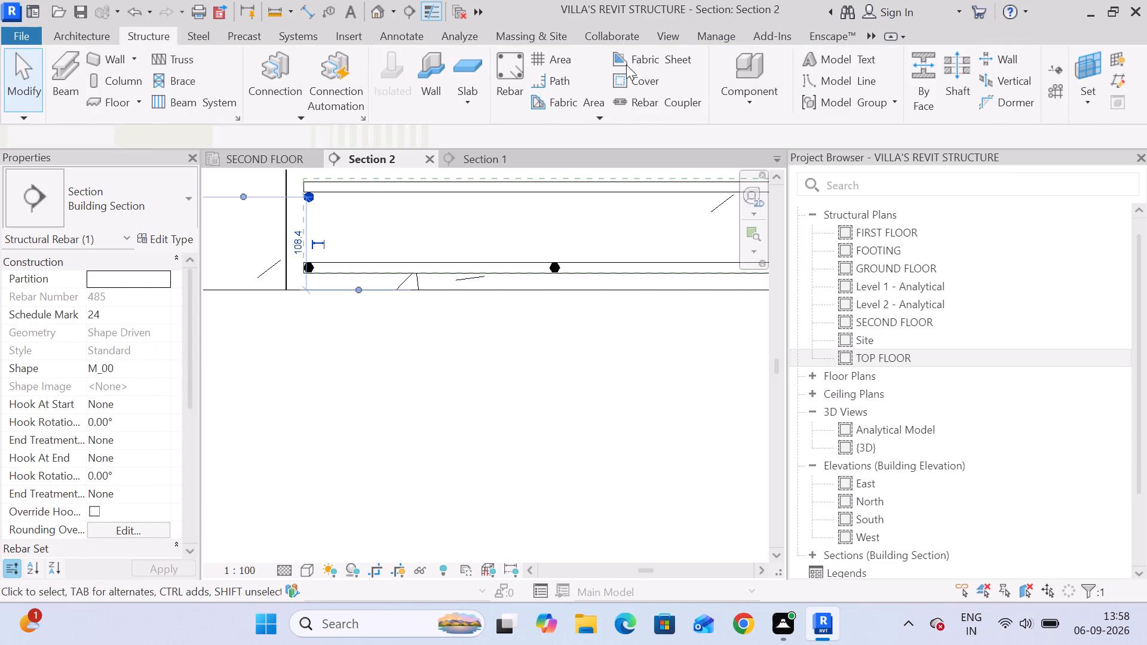
click(800, 104)
click(833, 128)
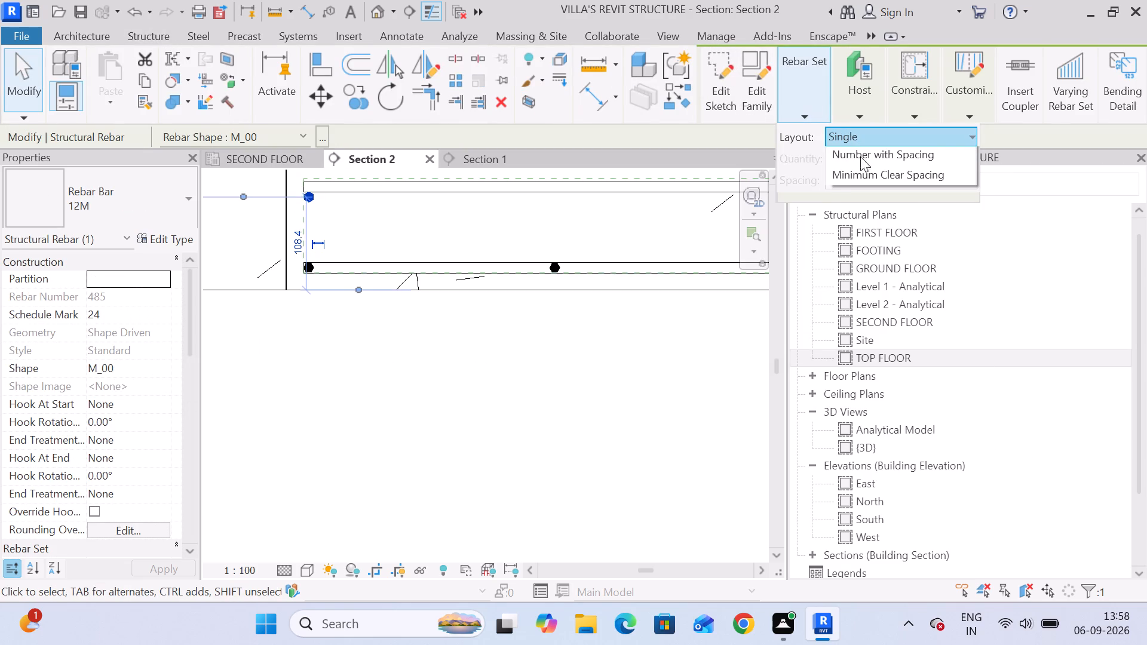
click(887, 198)
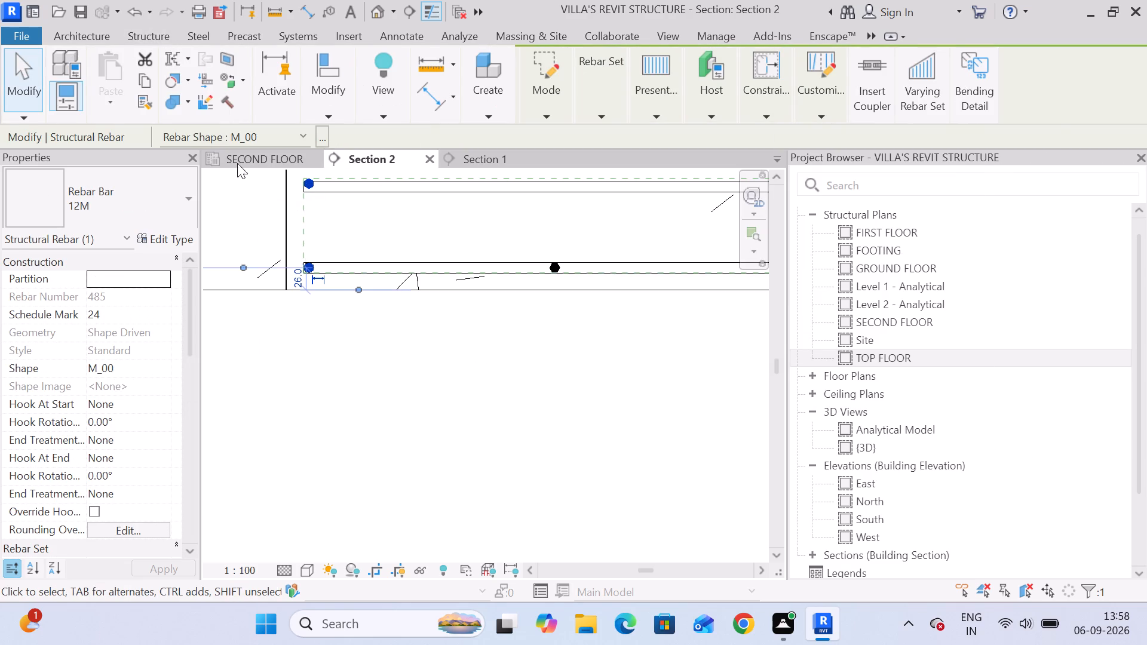
Rotate the M_00 bar set 90° so that its bars are distributed horizontally along the slab.
drag(334, 109, 343, 115)
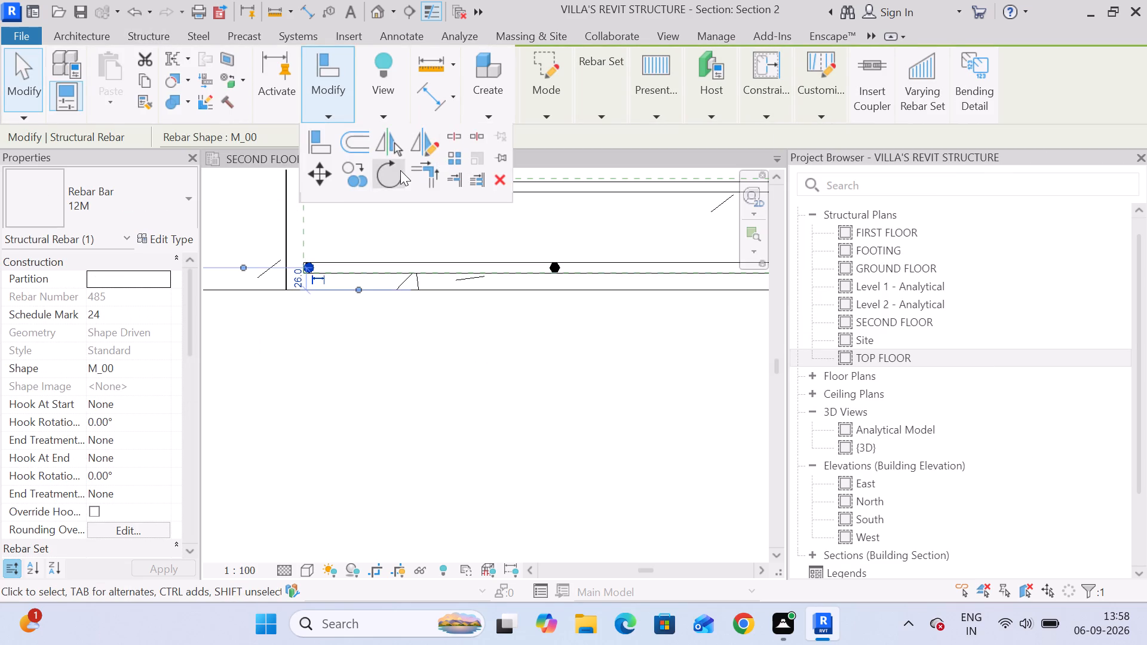
click(399, 170)
click(429, 222)
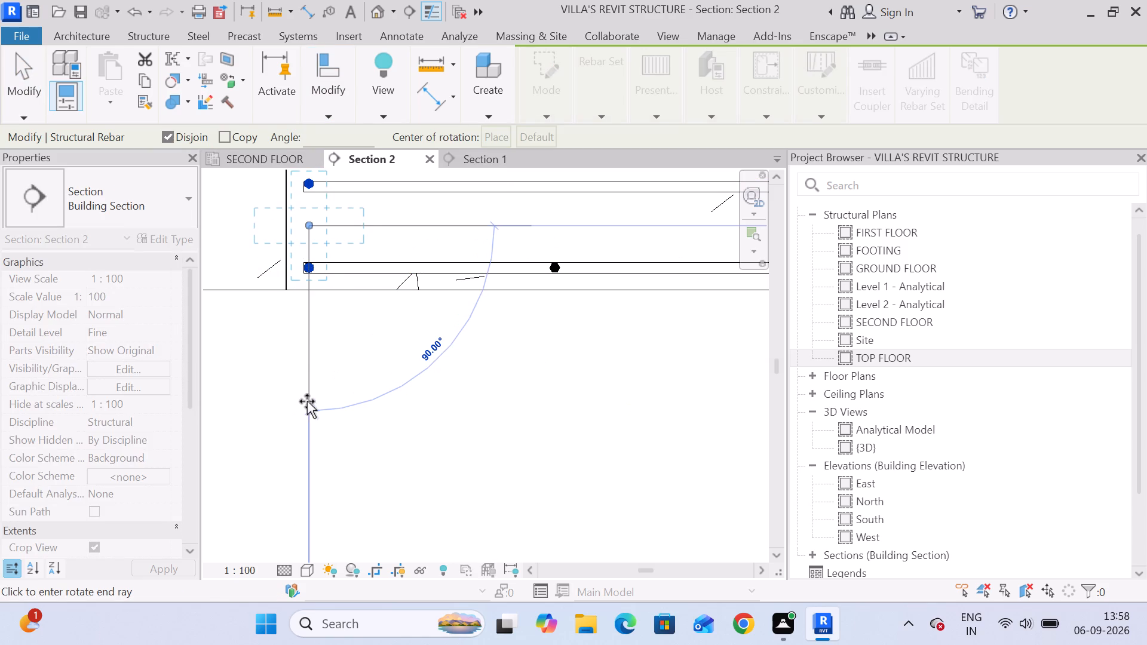
click(307, 401)
Nudge the rotated M_00 set up and inward until its first bar sits beneath the raised leg, aligned above the bottom end bar.
key(Up)
key(Up)
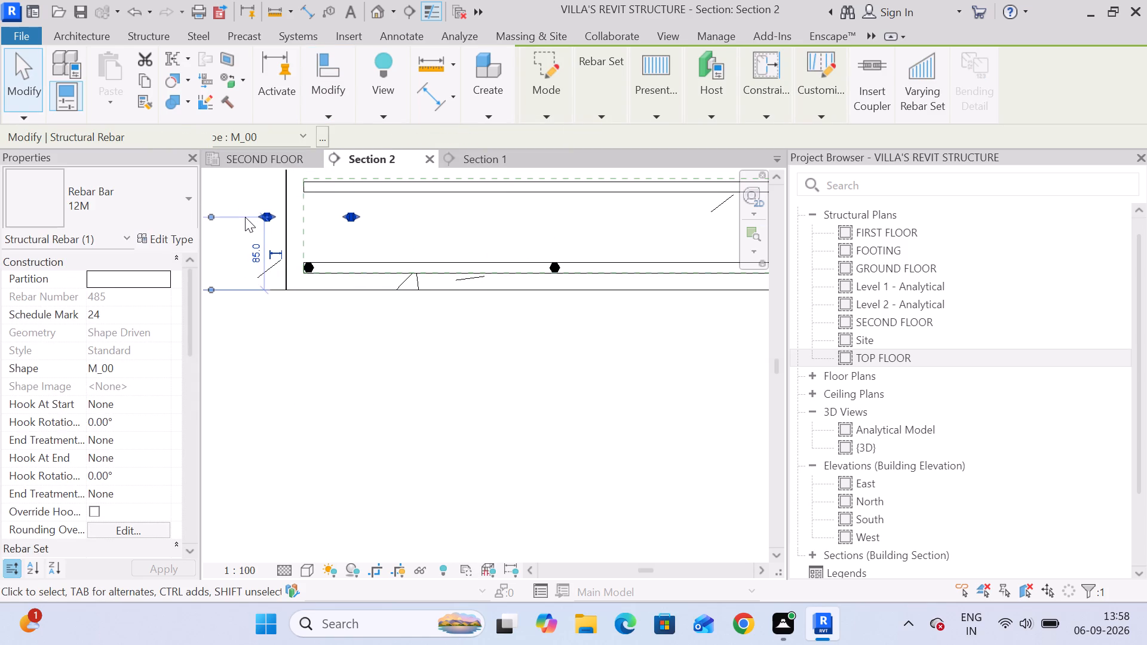
key(Up)
key(Up)
key(Up)
key(Up)
key(Right)
key(Right)
key(Right)
key(Right)
key(Right)
key(Right)
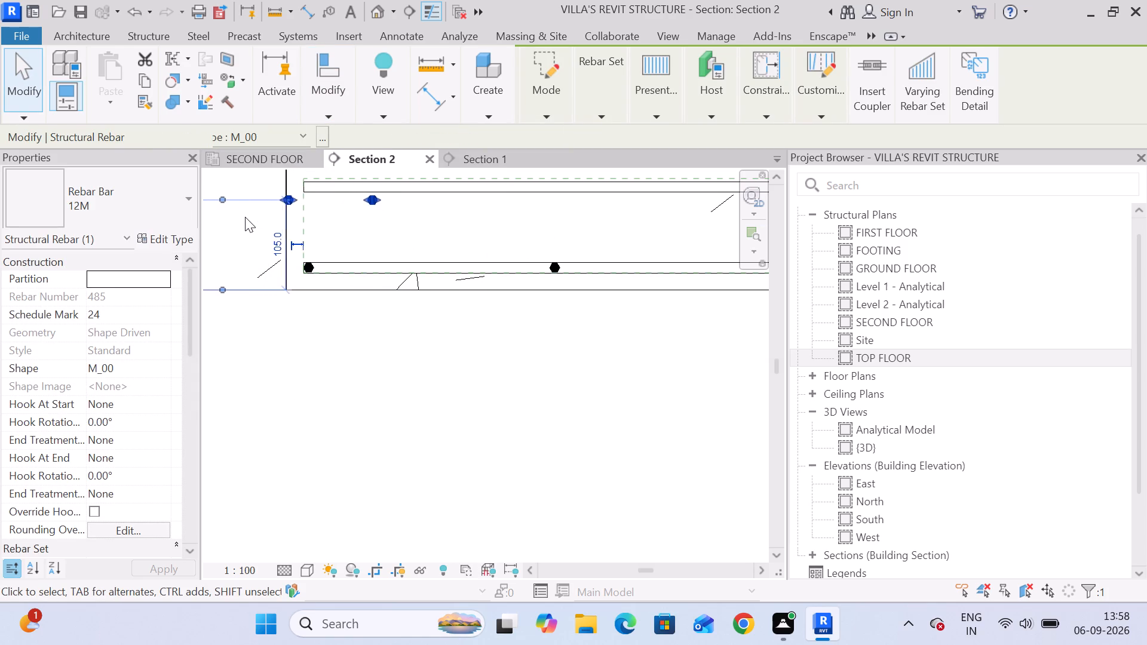
key(Right)
key(Right)
key(Up)
key(Right)
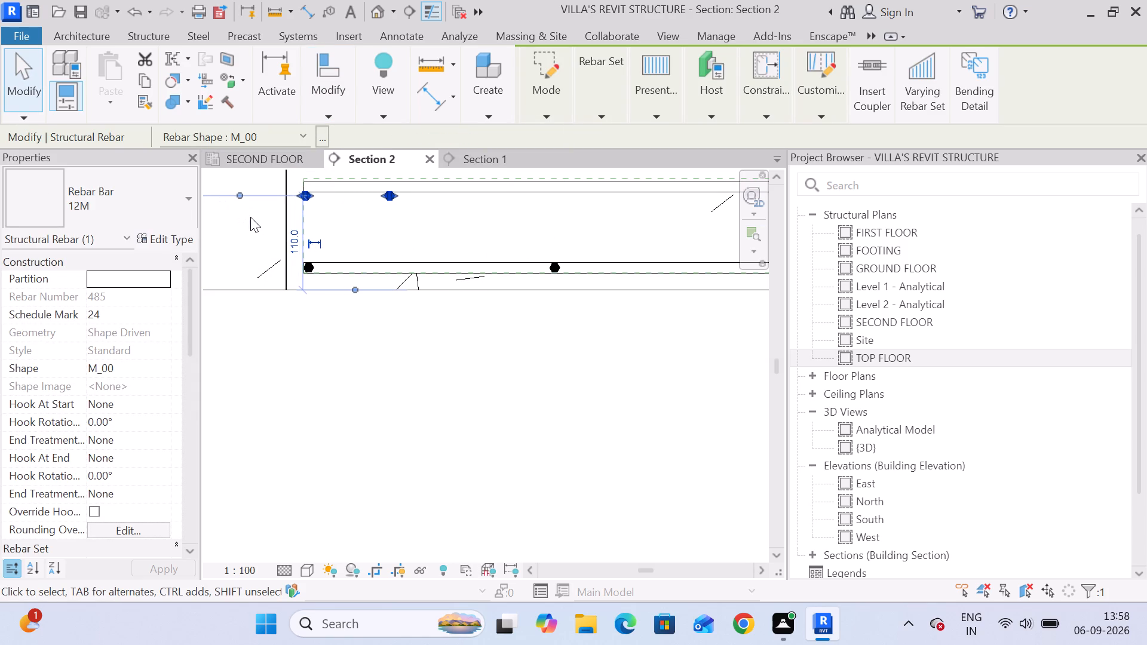
middle_drag(347, 217, 372, 255)
scroll(364, 252, up, 3)
scroll(324, 213, up, 4)
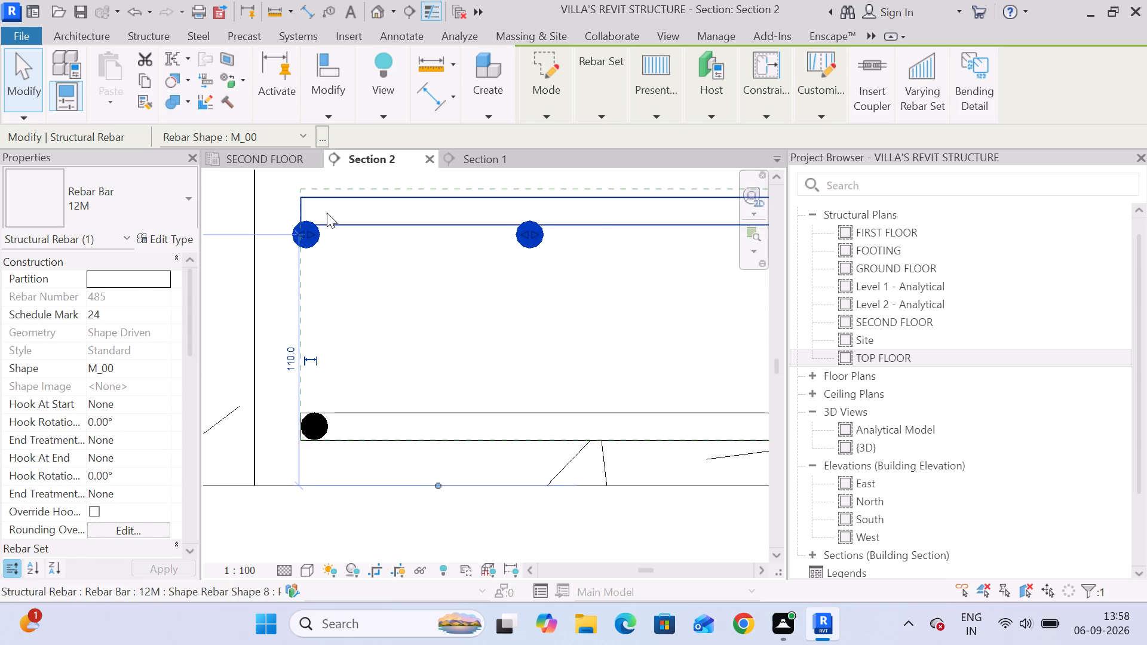
key(Down)
key(Right)
key(Right)
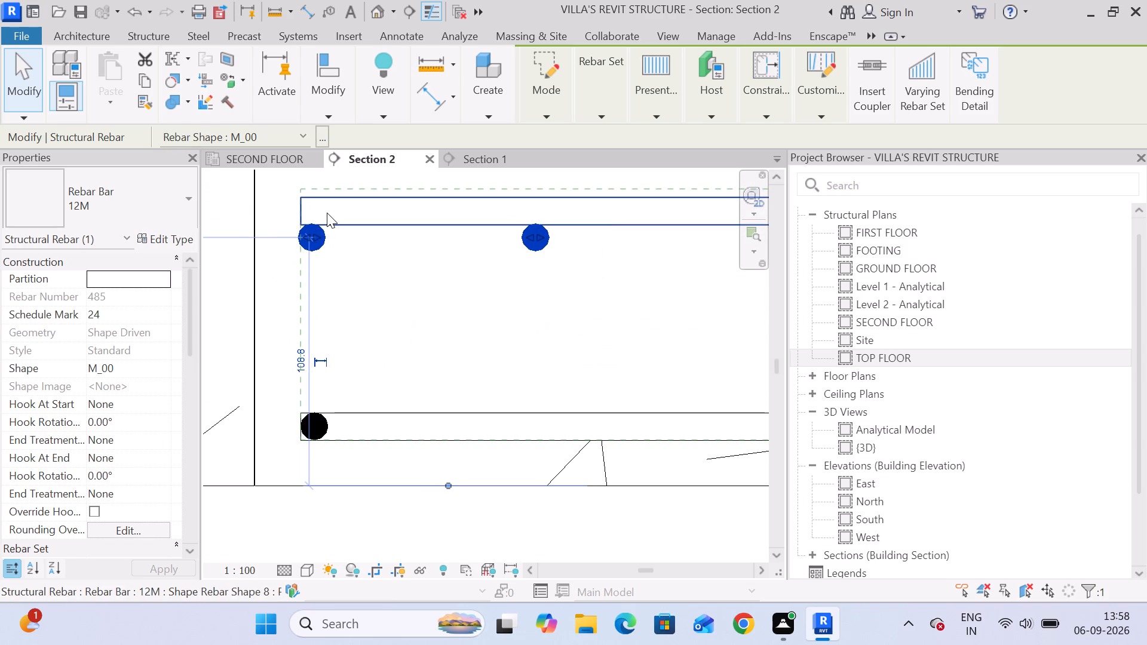
key(Right)
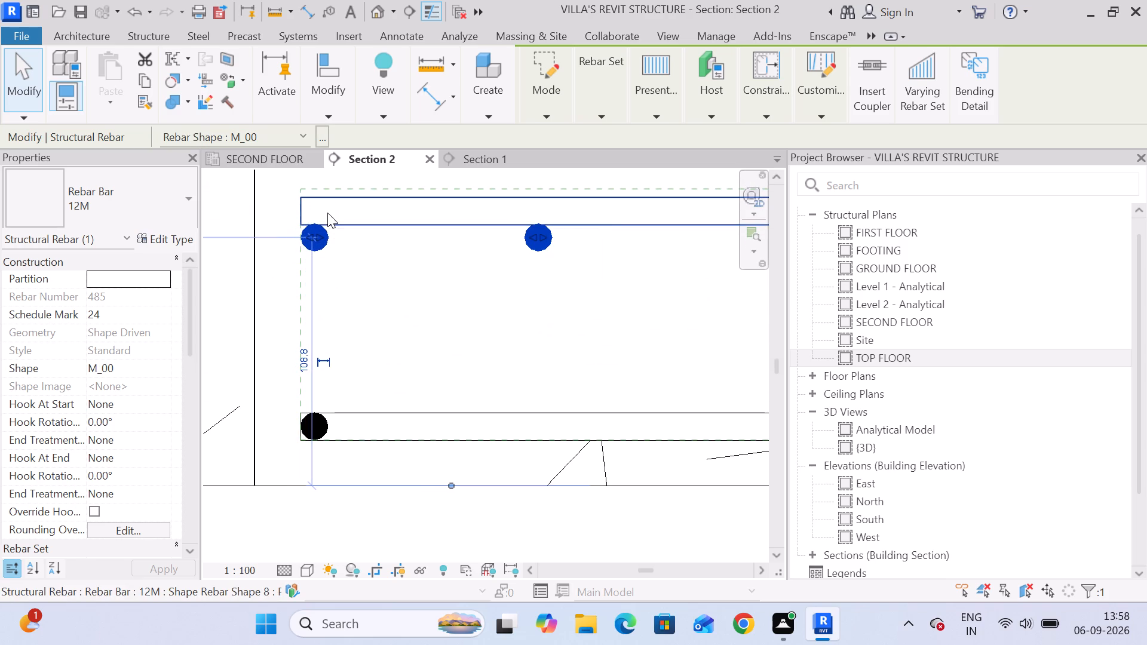
Extend the upper M_00 bar set along the raised leg to the start of its downward bend, and clear the selection.
scroll(337, 214, down, 4)
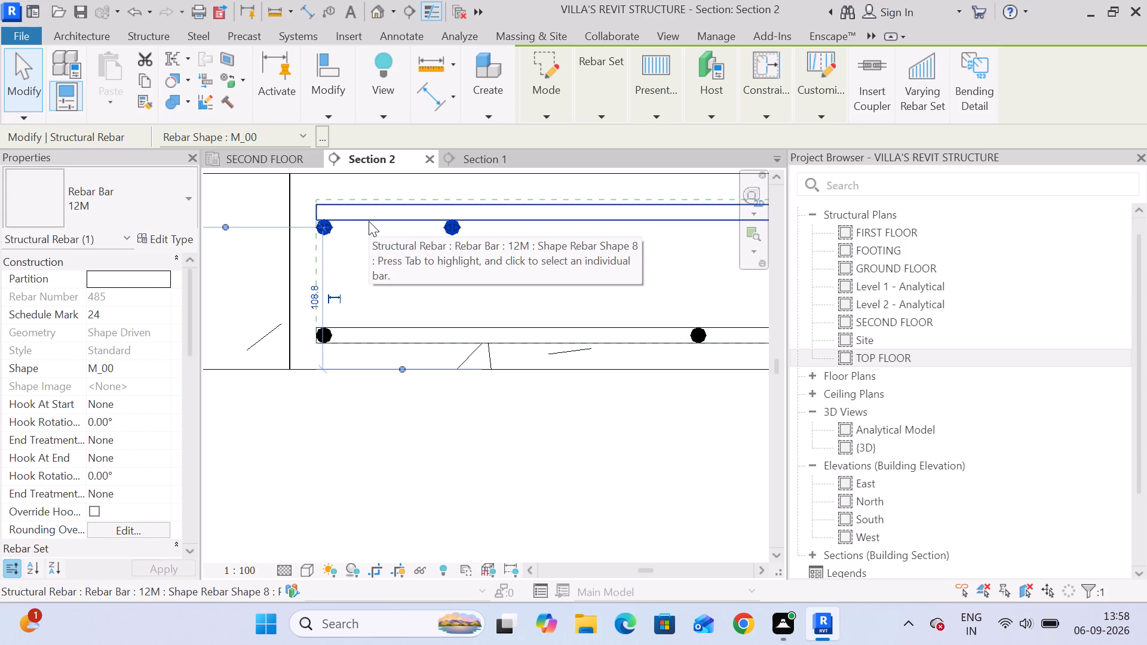
scroll(369, 221, down, 5)
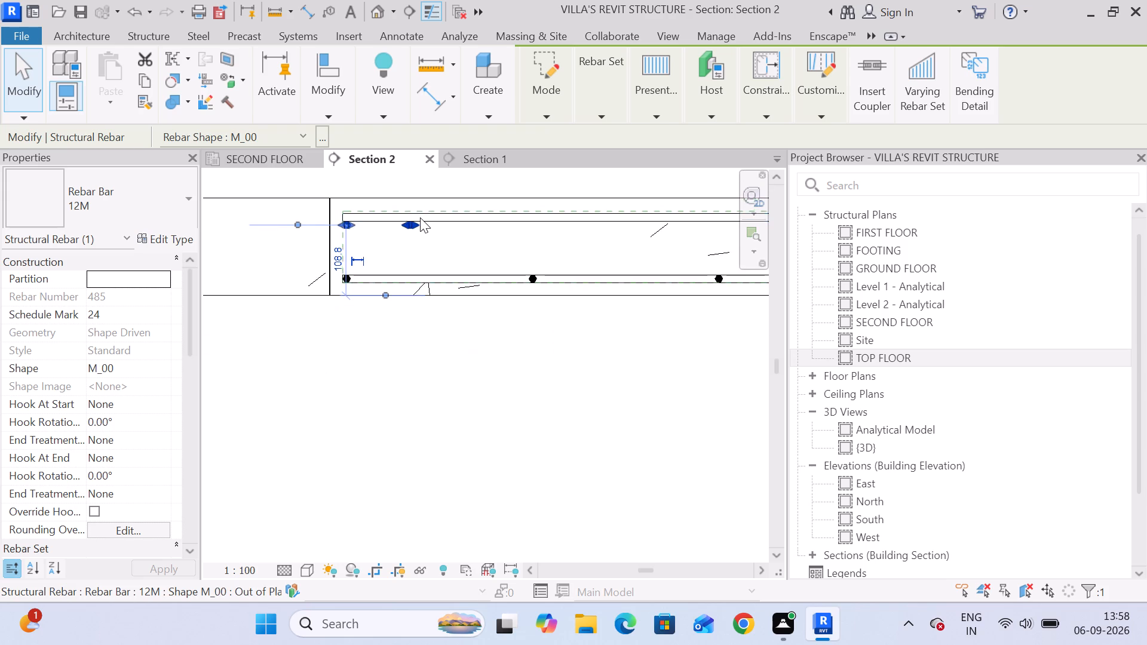
scroll(420, 217, down, 4)
middle_drag(440, 244, 300, 232)
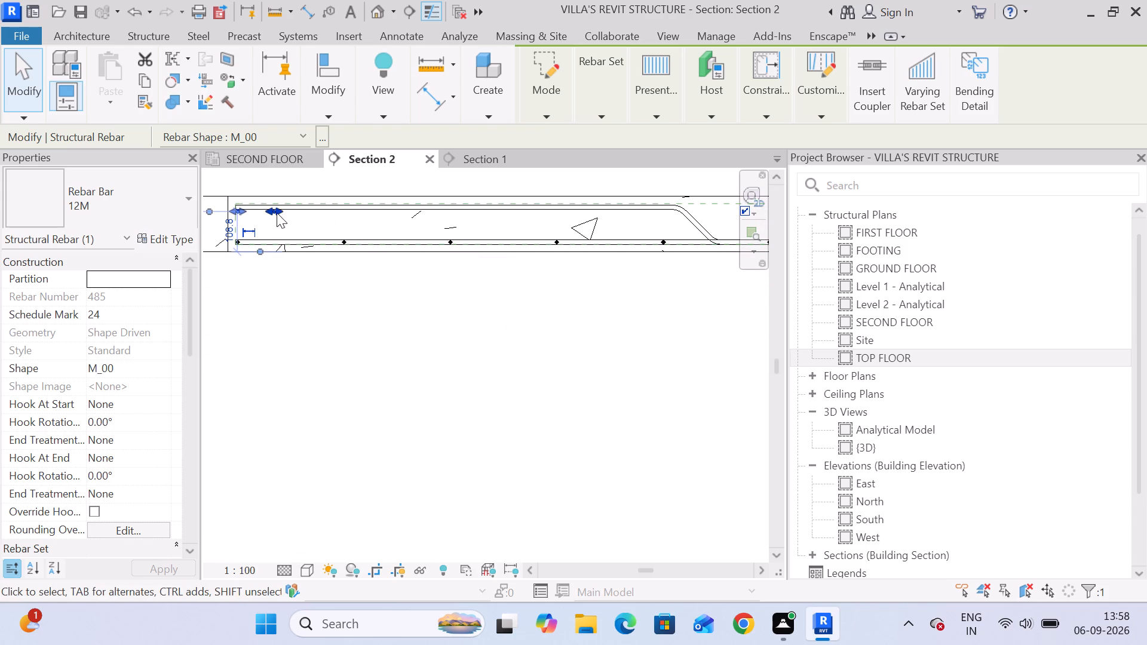
drag(277, 213, 670, 223)
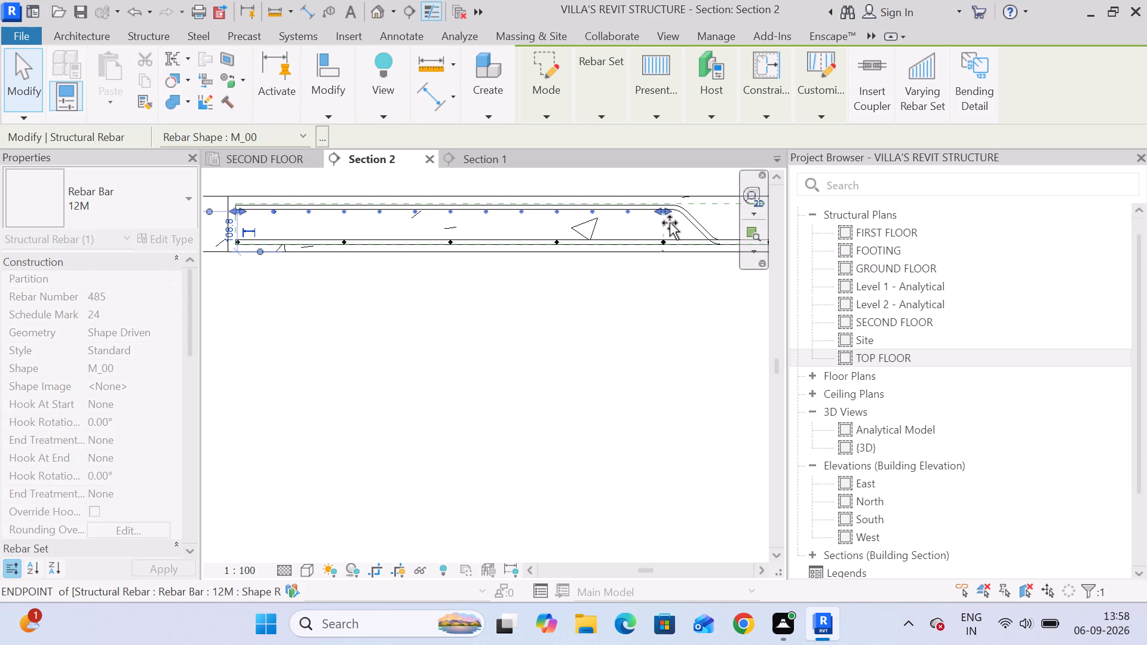
drag(670, 223, 672, 223)
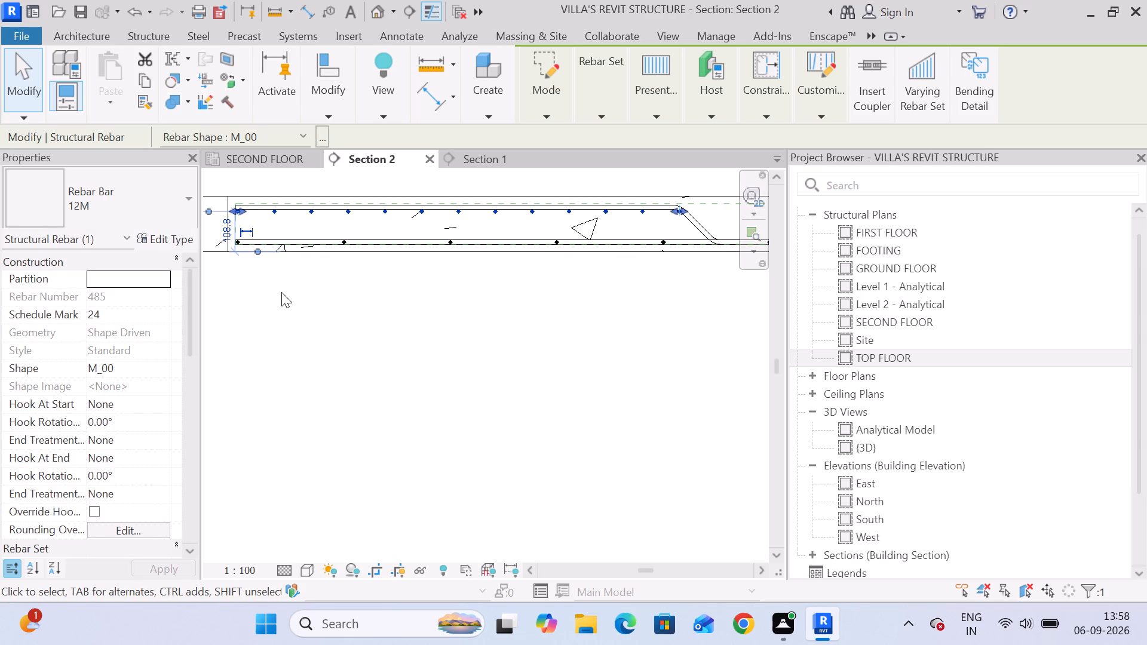
click(282, 292)
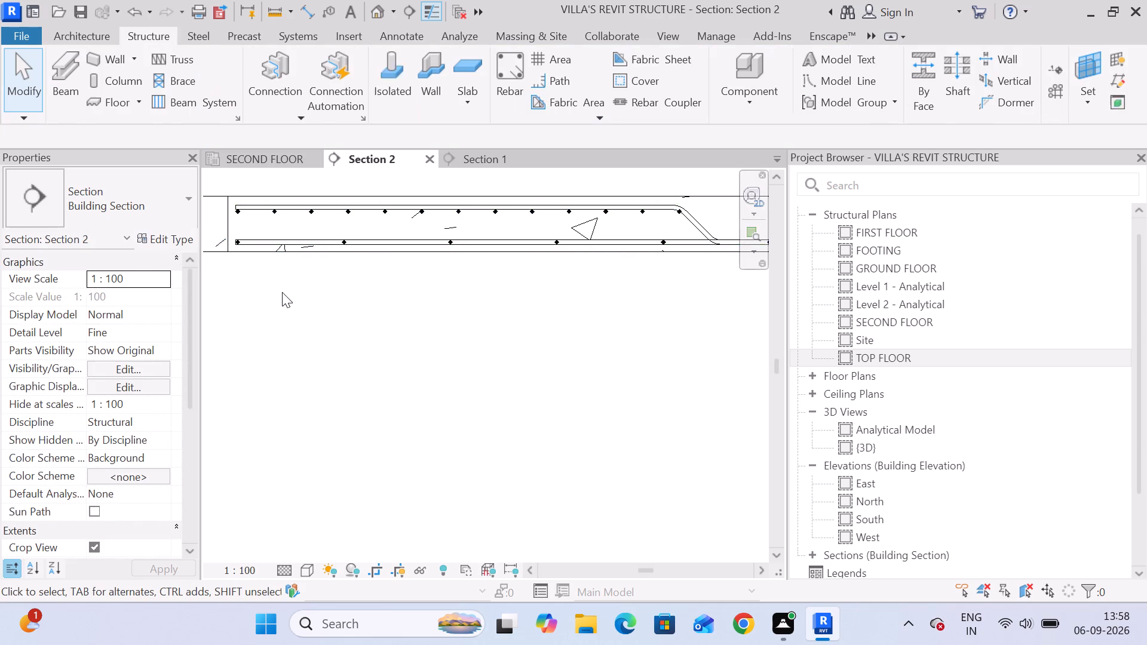
Mirror a copy of the upper M_00 bar set to the slab's right end about a vertical axis drawn through the slab's midpoint.
scroll(598, 257, down, 10)
middle_drag(645, 281, 403, 281)
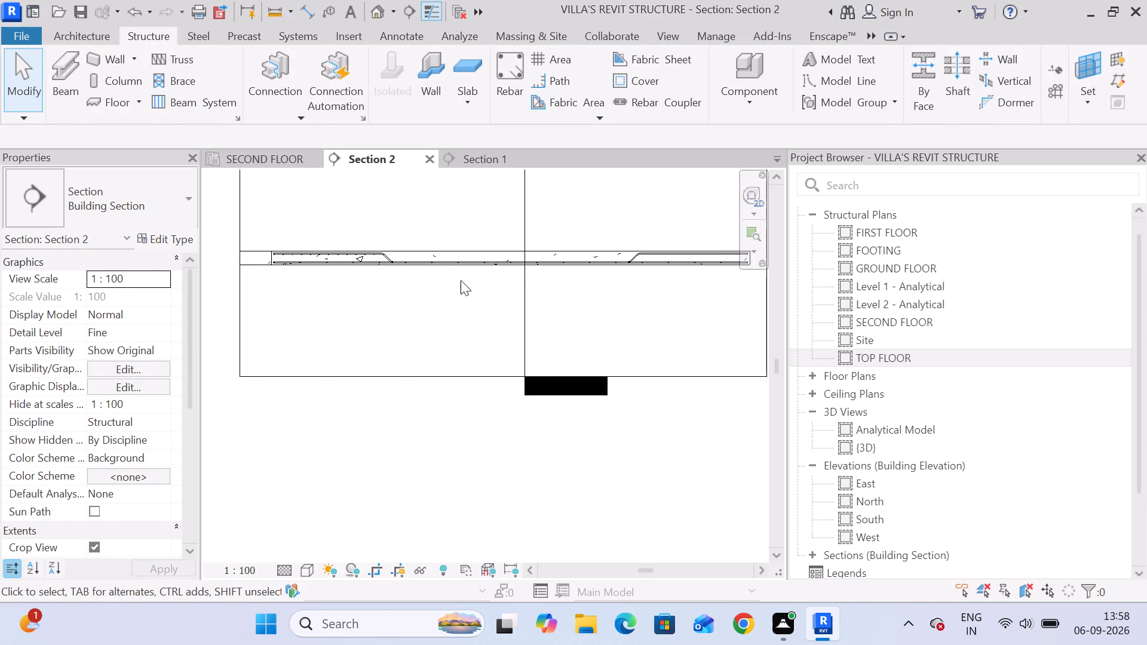
scroll(341, 265, up, 15)
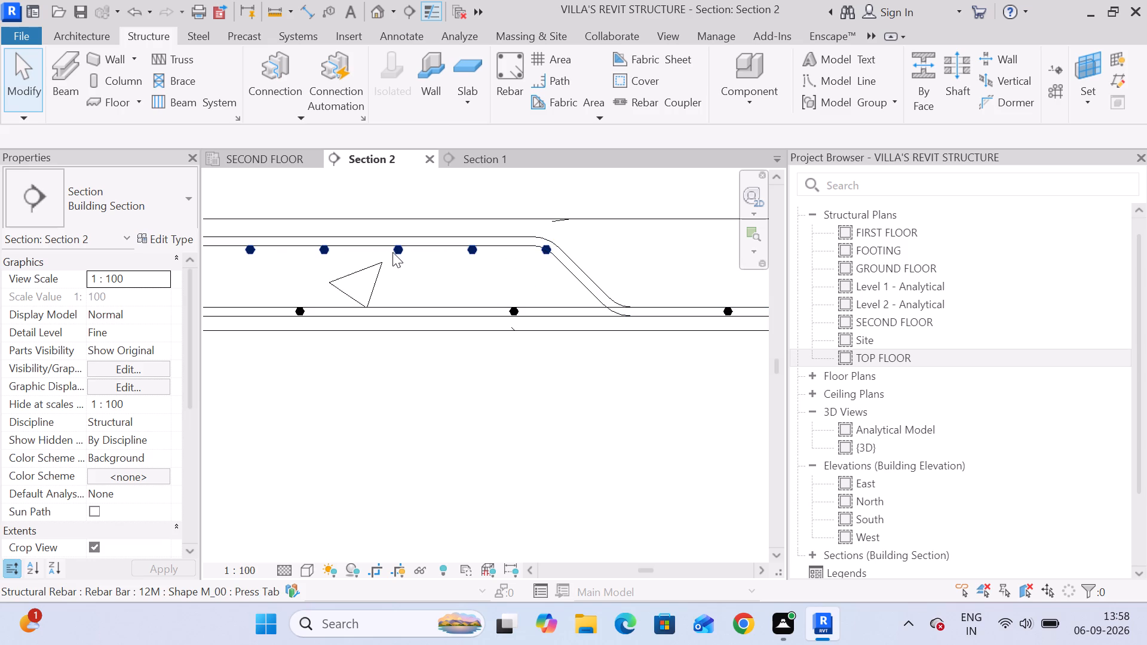
click(392, 252)
scroll(421, 262, down, 9)
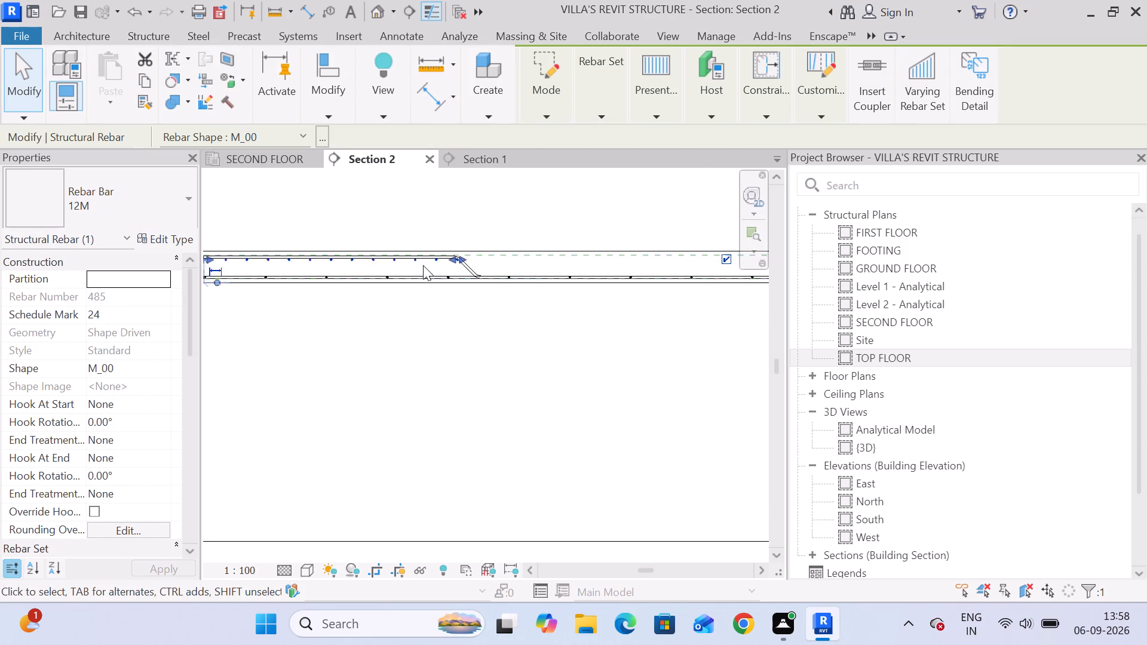
scroll(423, 265, down, 2)
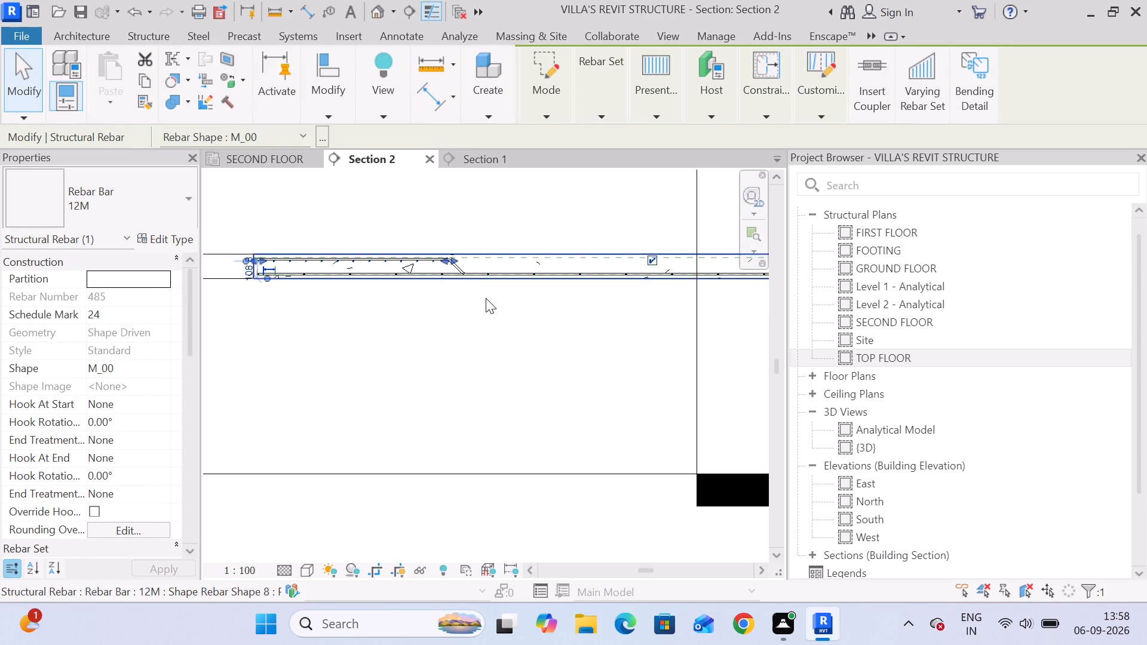
scroll(486, 299, down, 5)
middle_drag(508, 326, 422, 309)
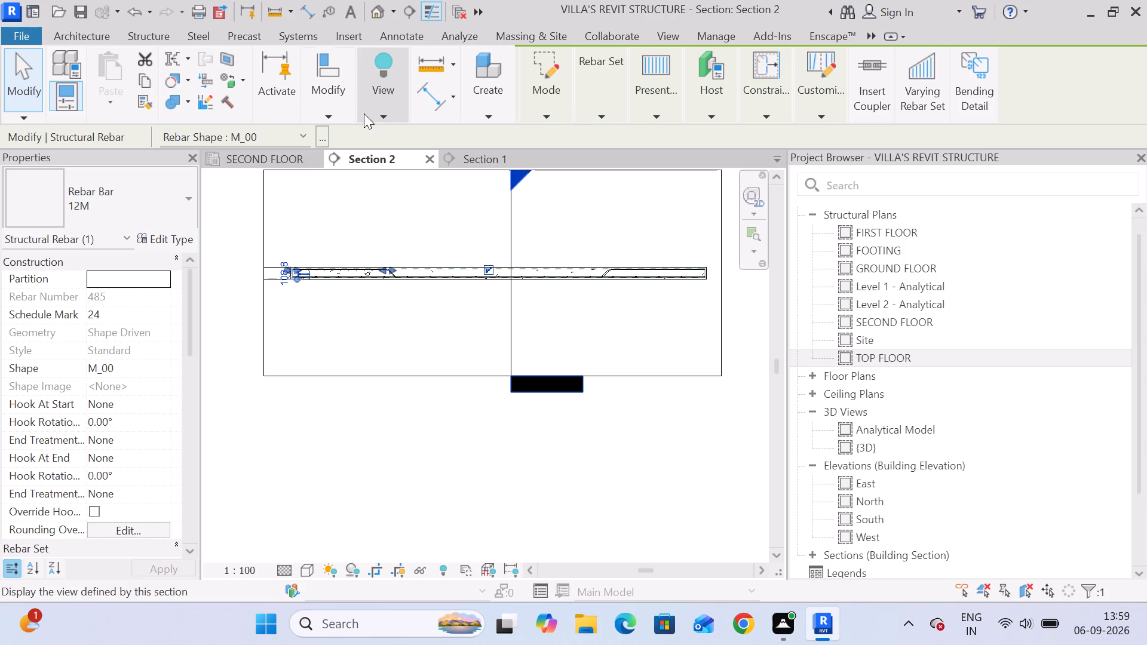
click(336, 113)
click(428, 136)
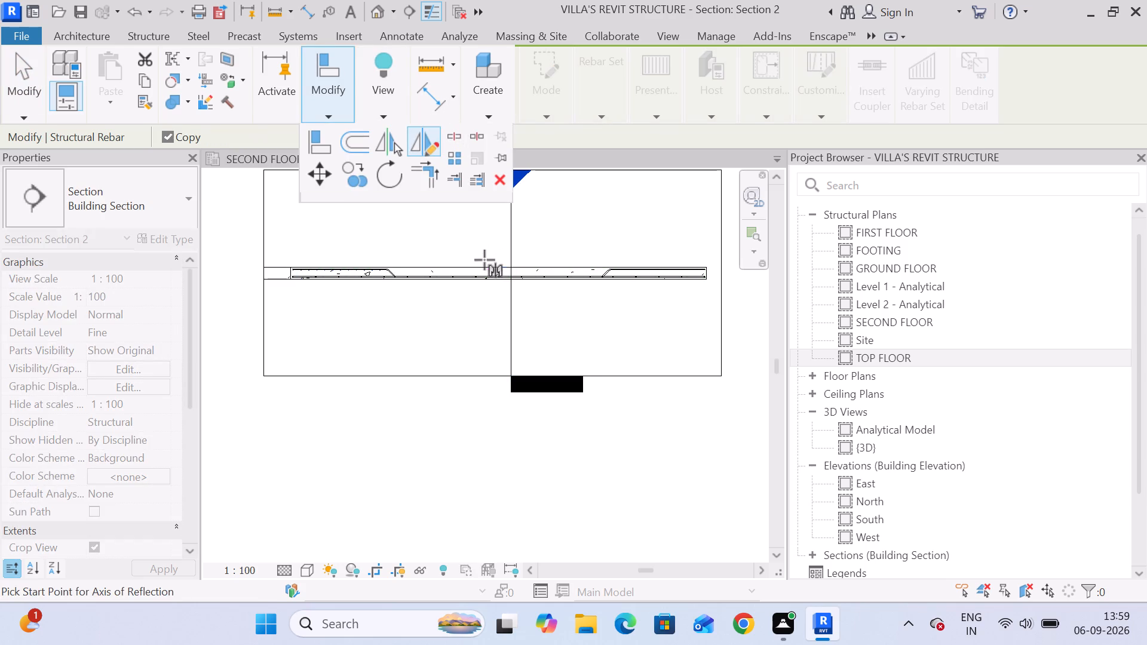
click(498, 266)
click(502, 288)
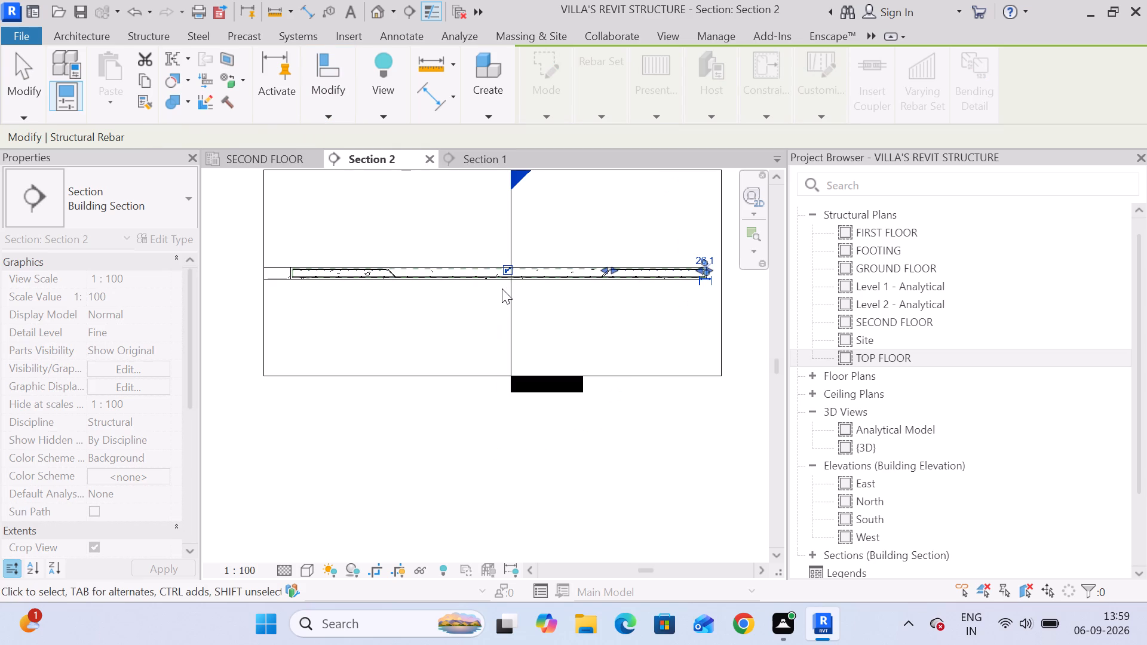
click(14, 85)
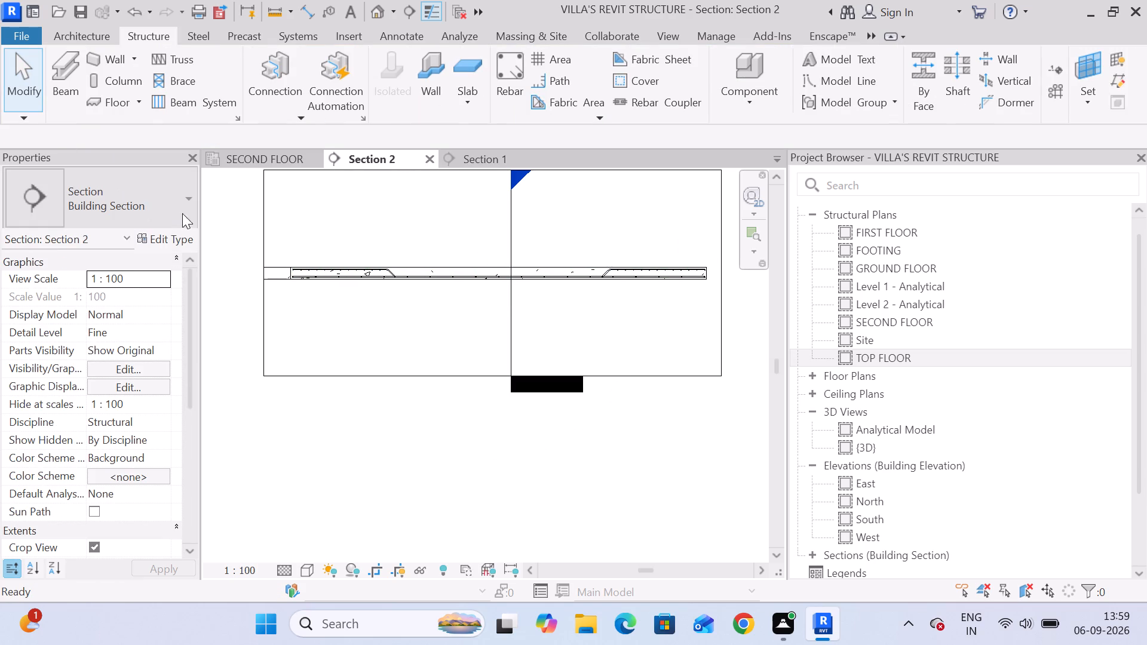